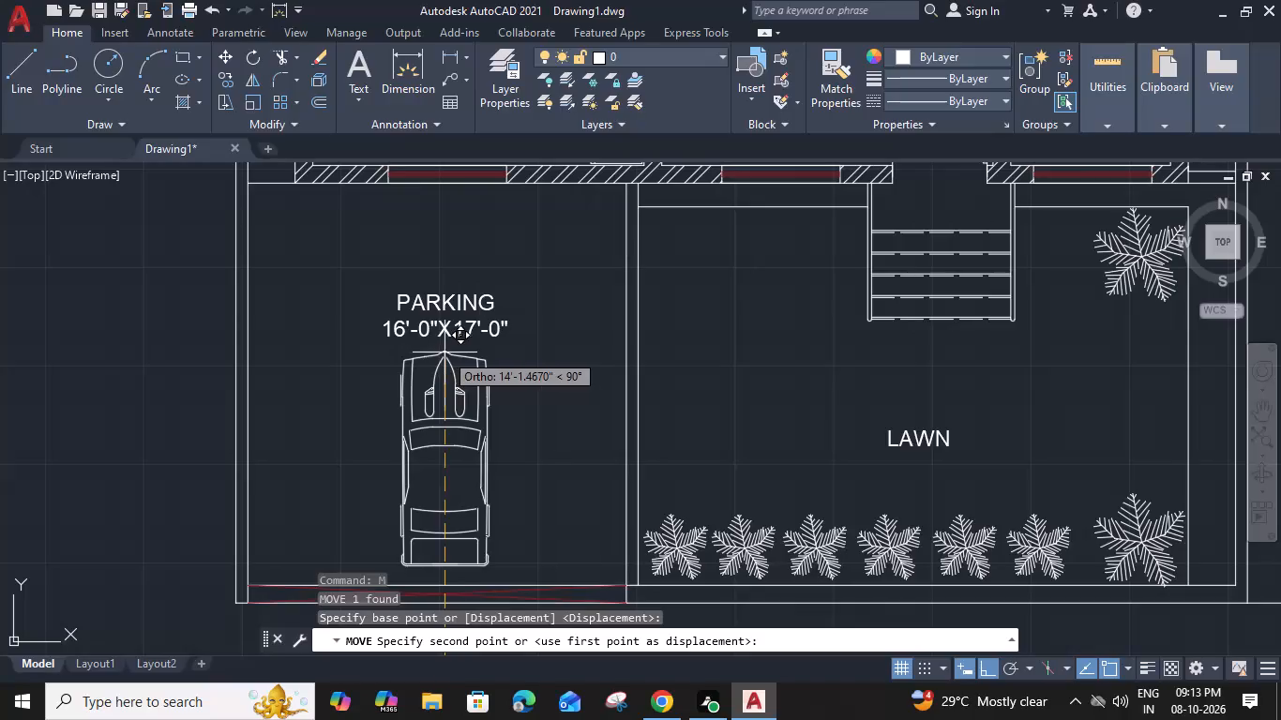
# Place the sports car in the parking area and shift it horizontally to beside the outer boundary wall.
pyautogui.click(445, 352)
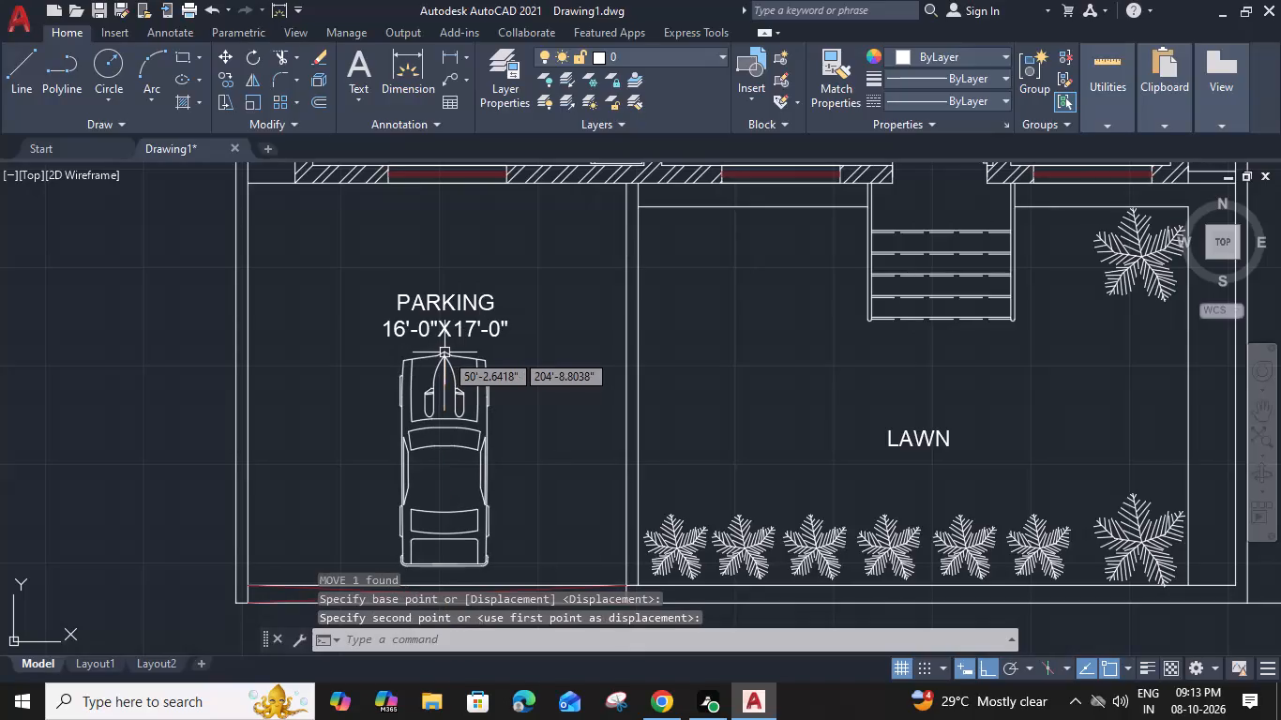
pyautogui.moveTo(502, 392); pyautogui.dragTo(558, 373, button='middle')
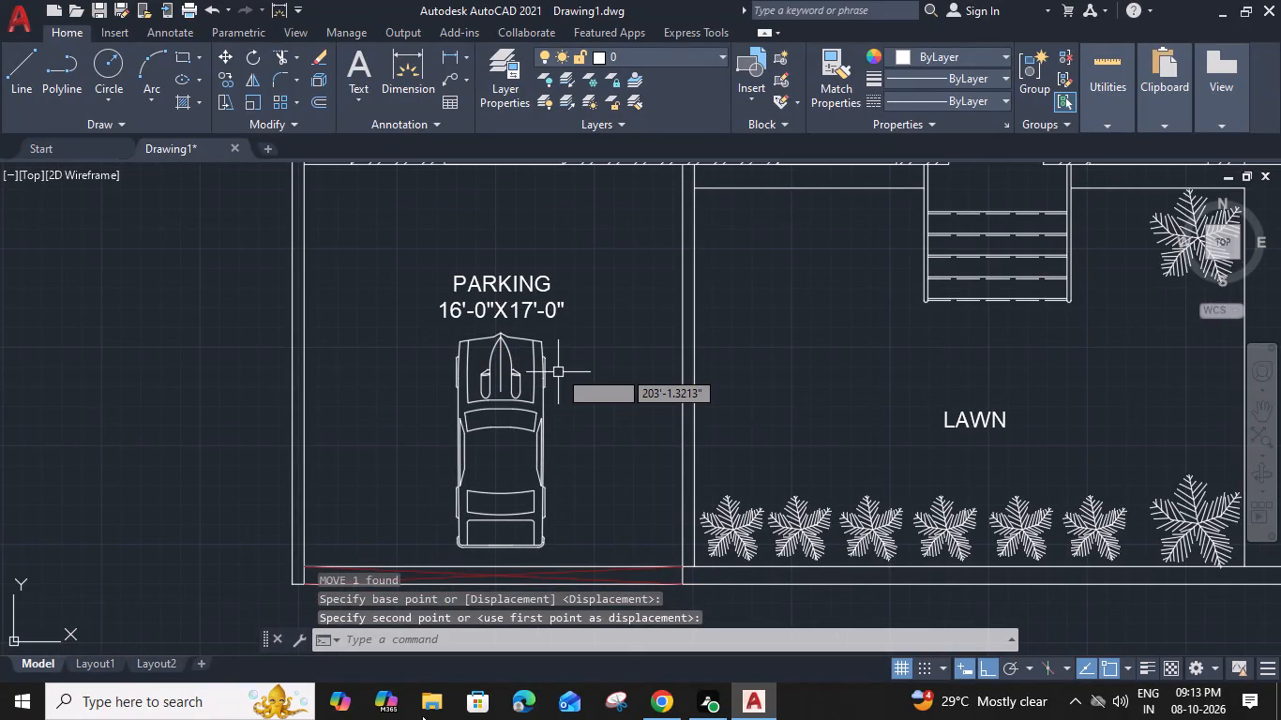
pyautogui.click(466, 344)
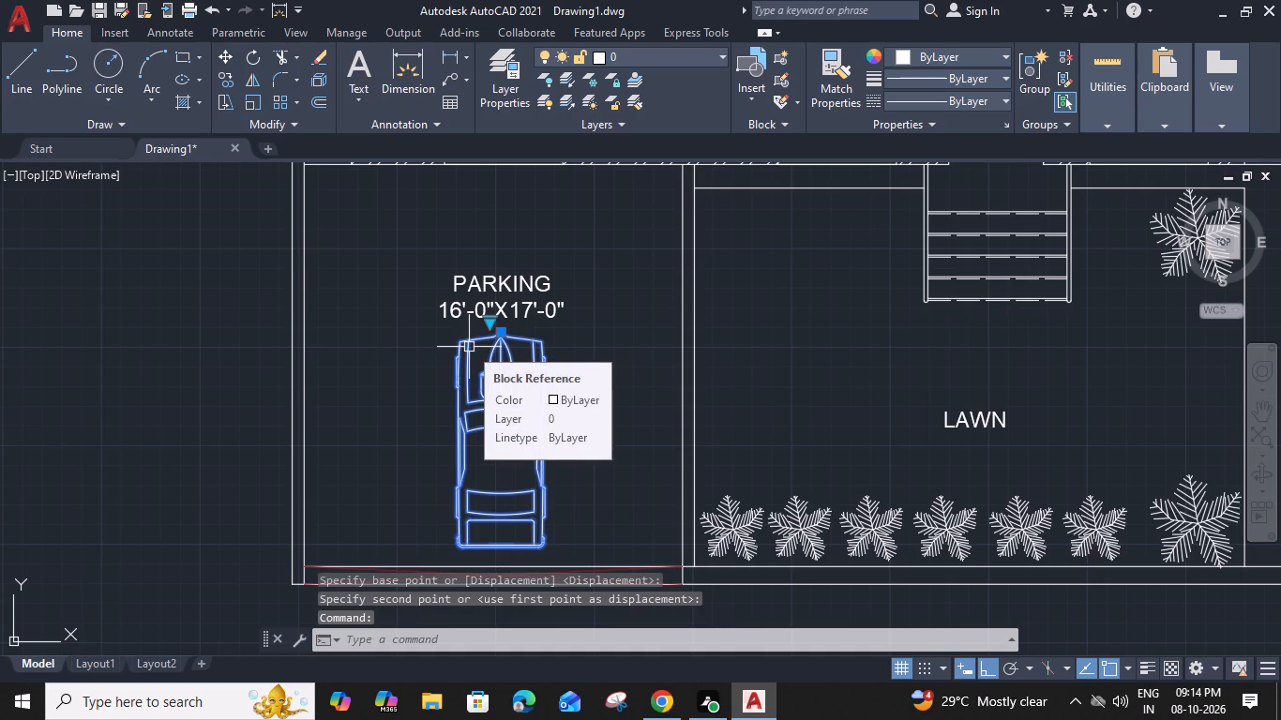
pyautogui.write('M')
pyautogui.press('space')
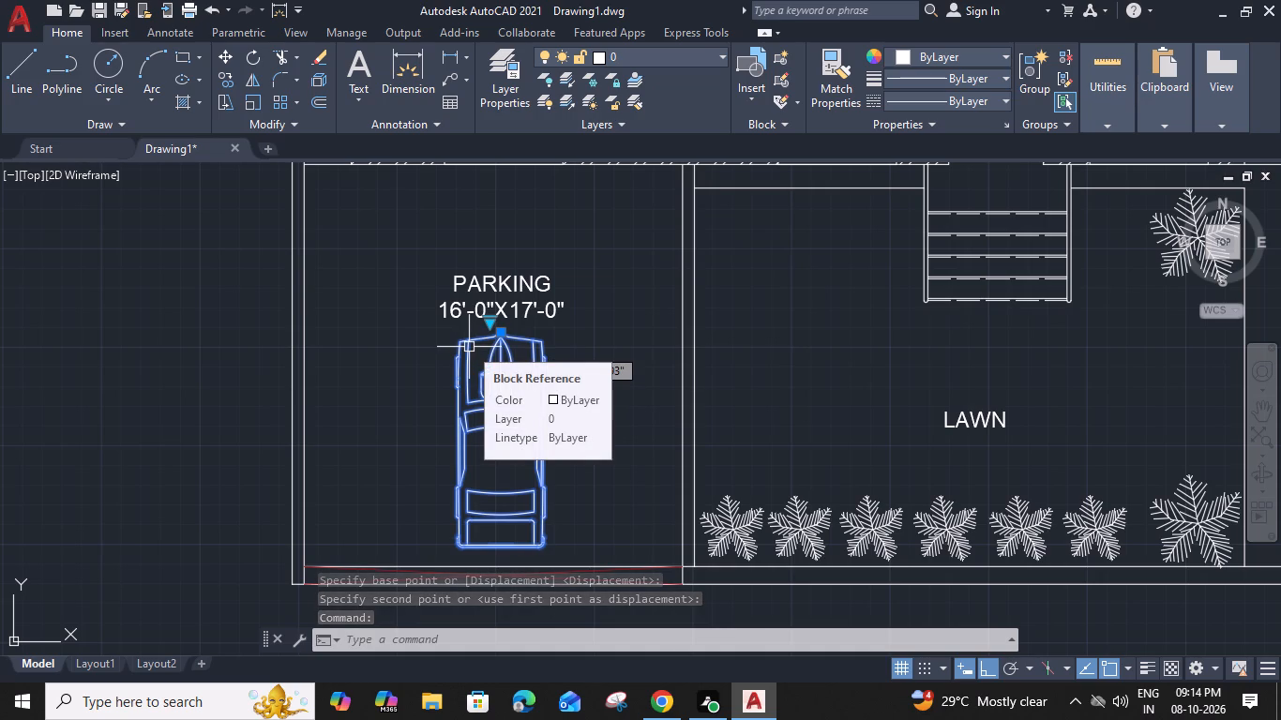
pyautogui.click(456, 341)
pyautogui.click(345, 345)
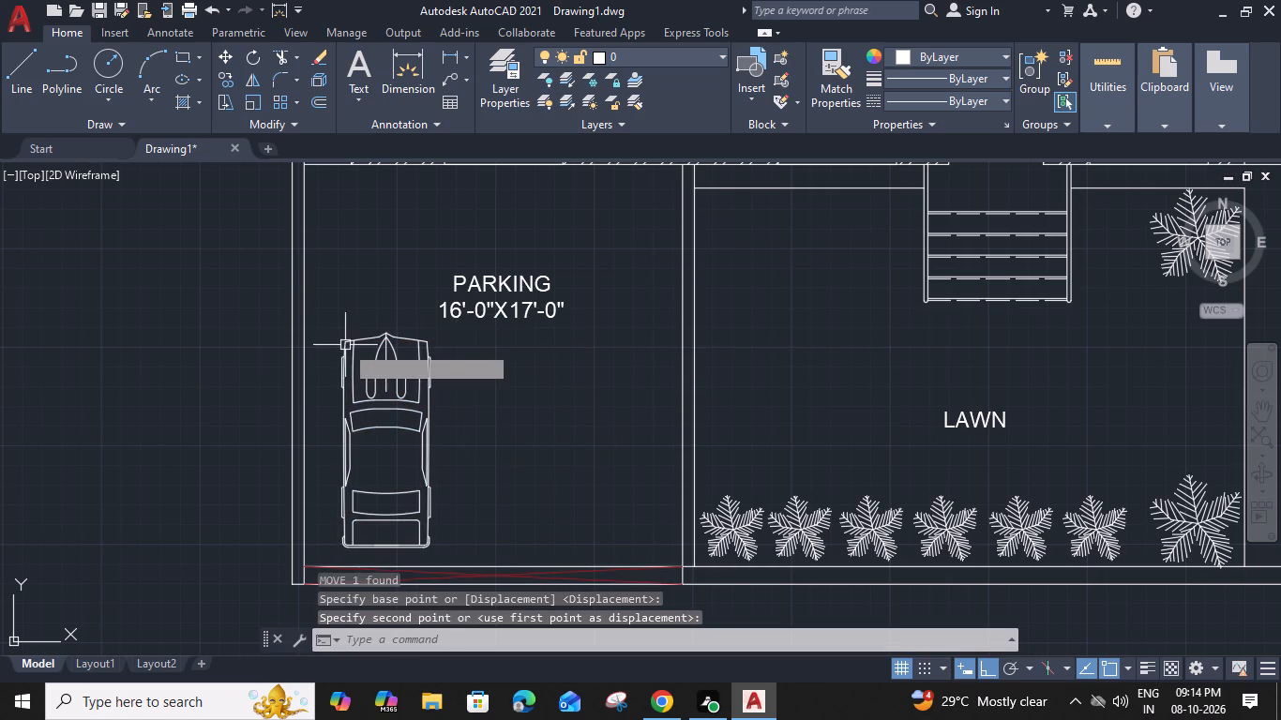
pyautogui.click(375, 337)
pyautogui.moveTo(402, 282); pyautogui.dragTo(450, 249, button='middle')
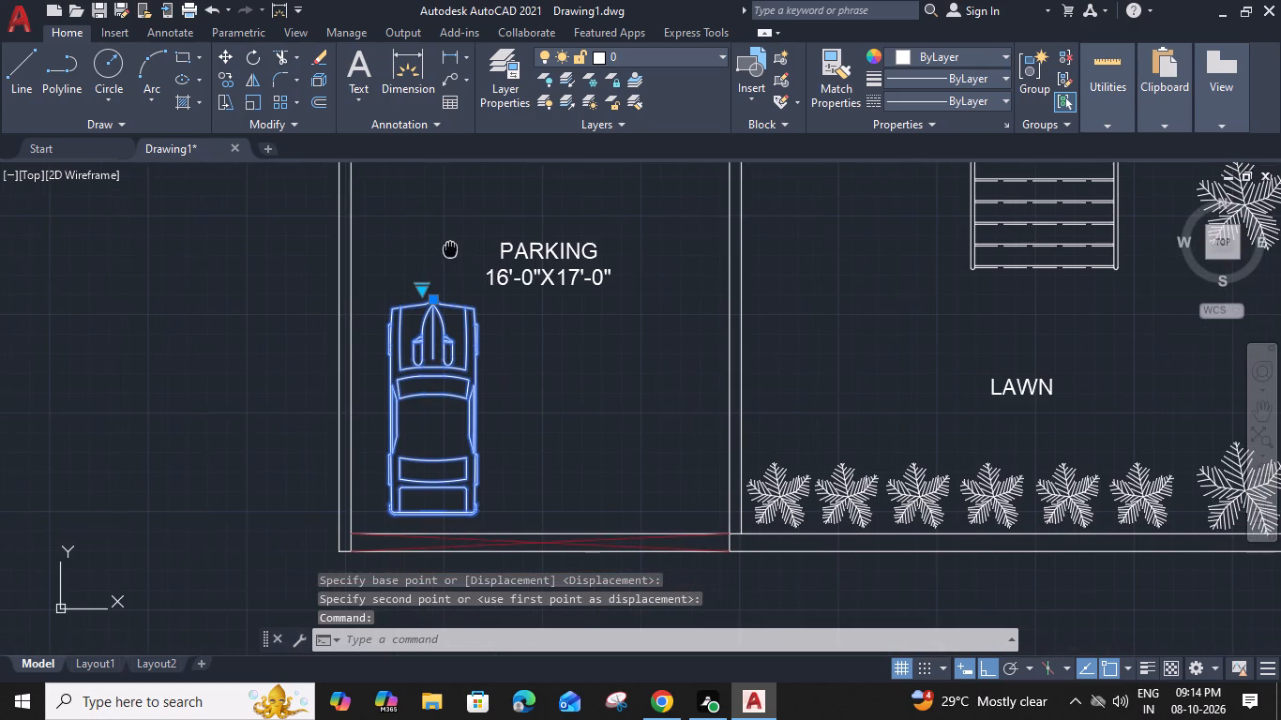
# Move the PARKING 16'-0"X17'-0" label horizontally towards the lawn side of the parking area, clear of the car.
pyautogui.click(562, 276)
pyautogui.write('M')
pyautogui.press('space')
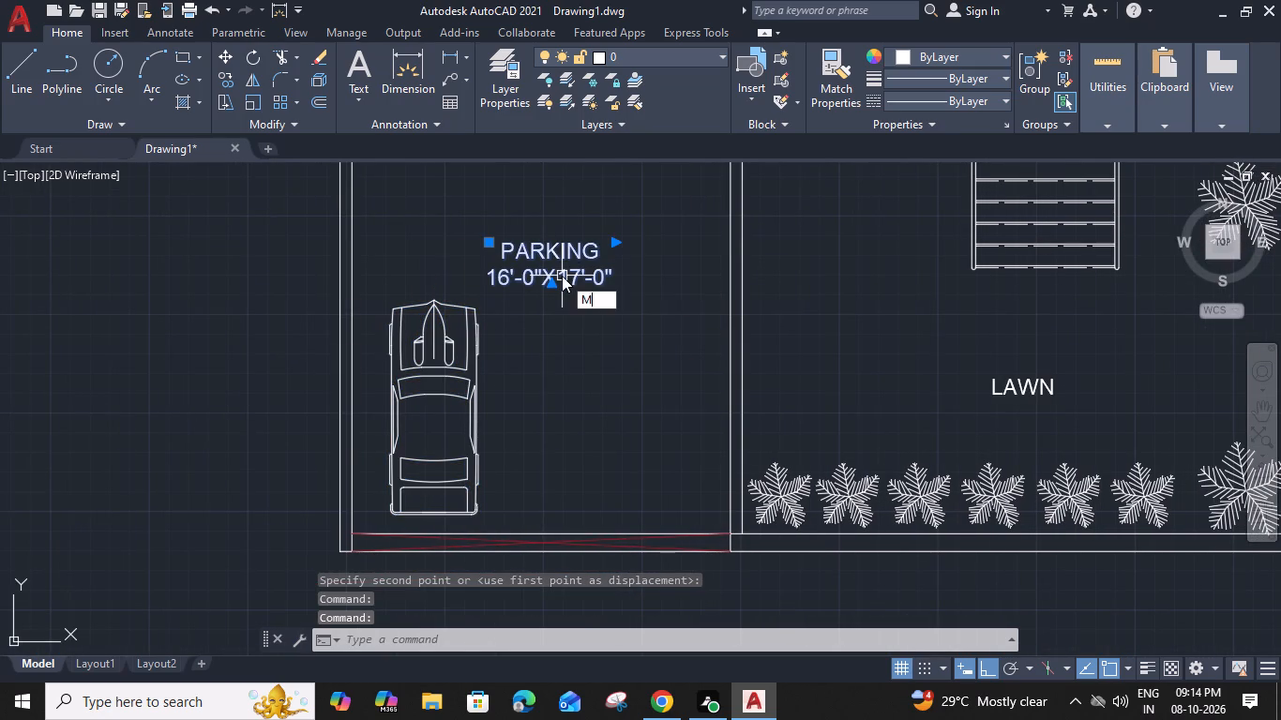
pyautogui.click(604, 277)
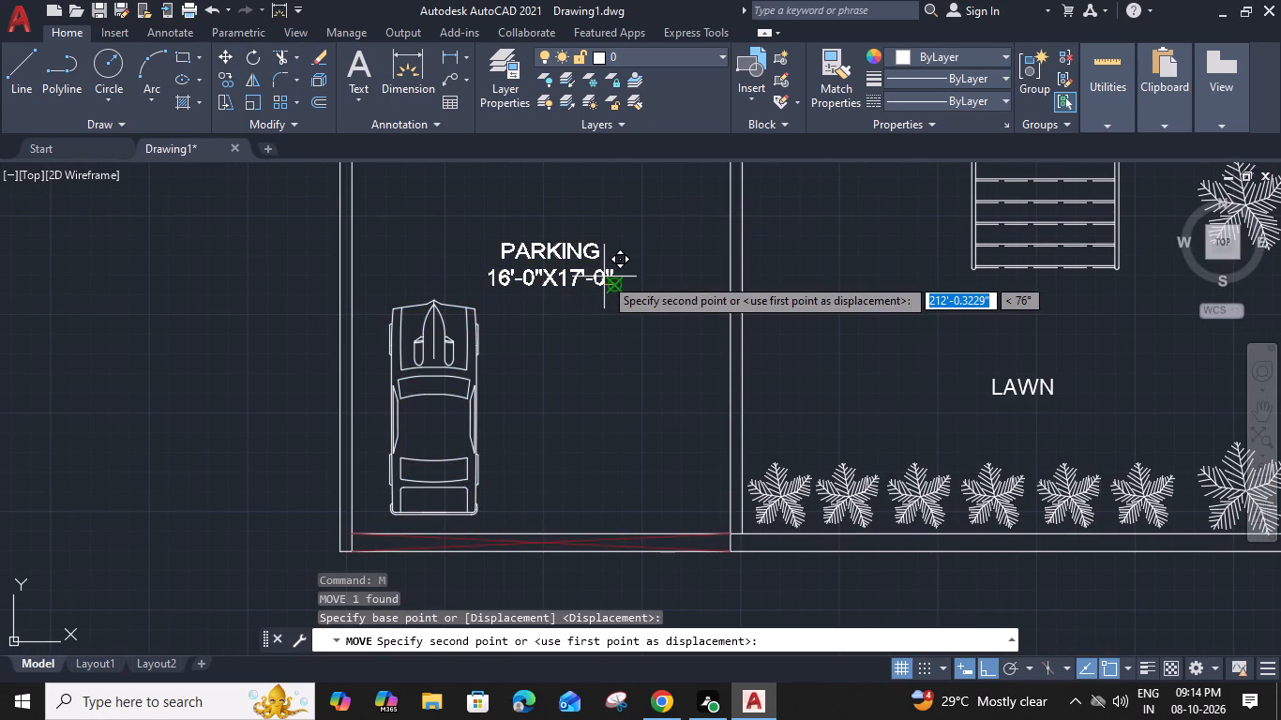
pyautogui.click(686, 282)
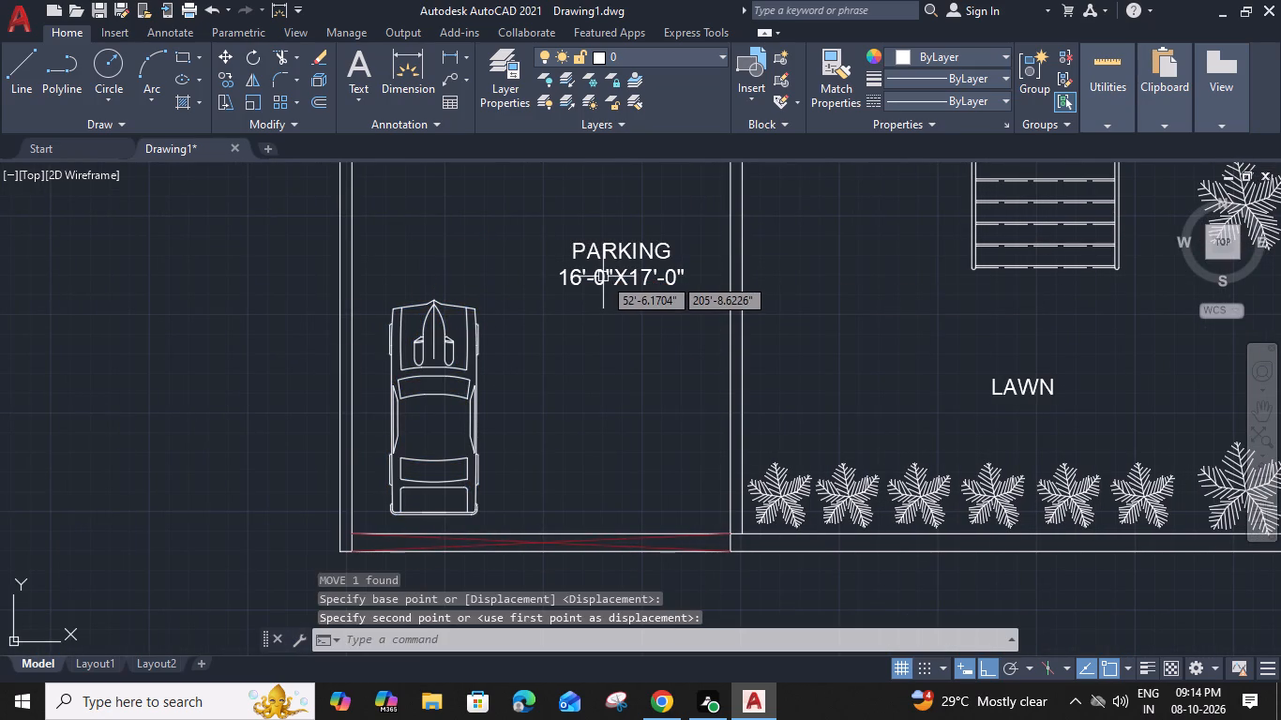
# Move the sports car straight towards the house so its nose sits level with the PARKING label.
pyautogui.scroll(-2, 643, 407)
pyautogui.moveTo(643, 405); pyautogui.dragTo(643, 407, button='middle')
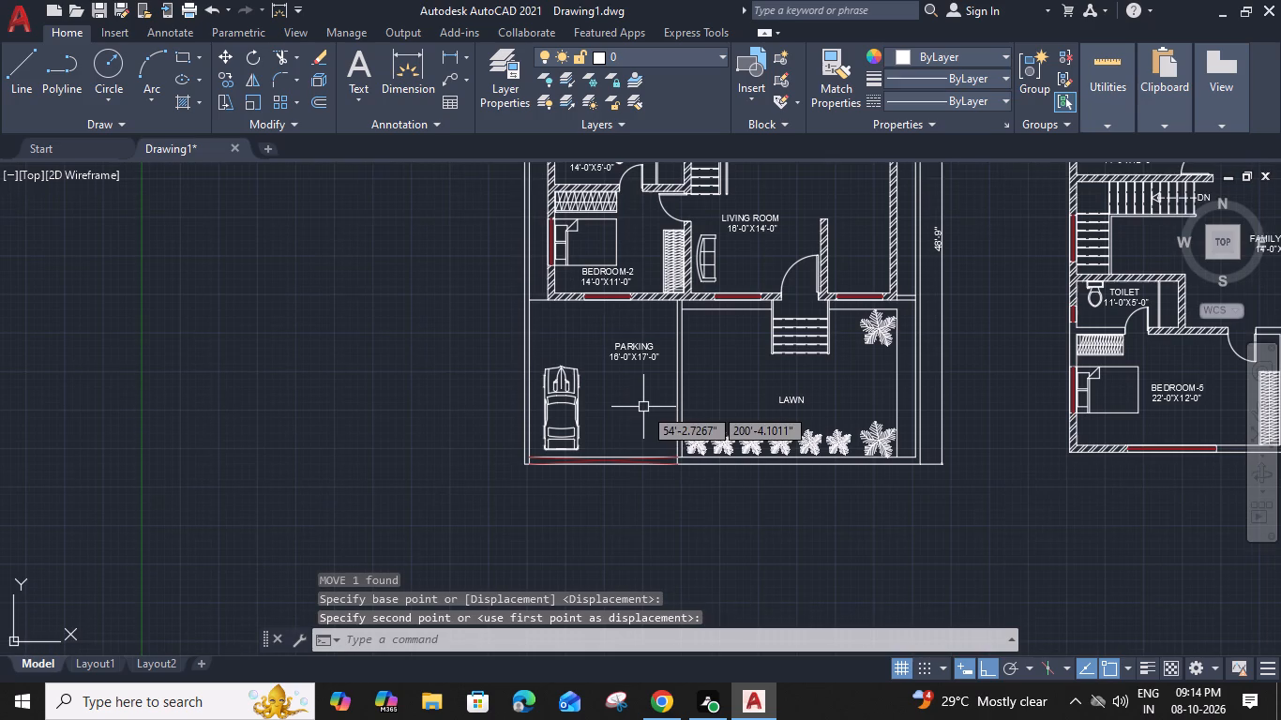
pyautogui.moveTo(643, 407); pyautogui.dragTo(604, 339, button='middle')
pyautogui.click(536, 300)
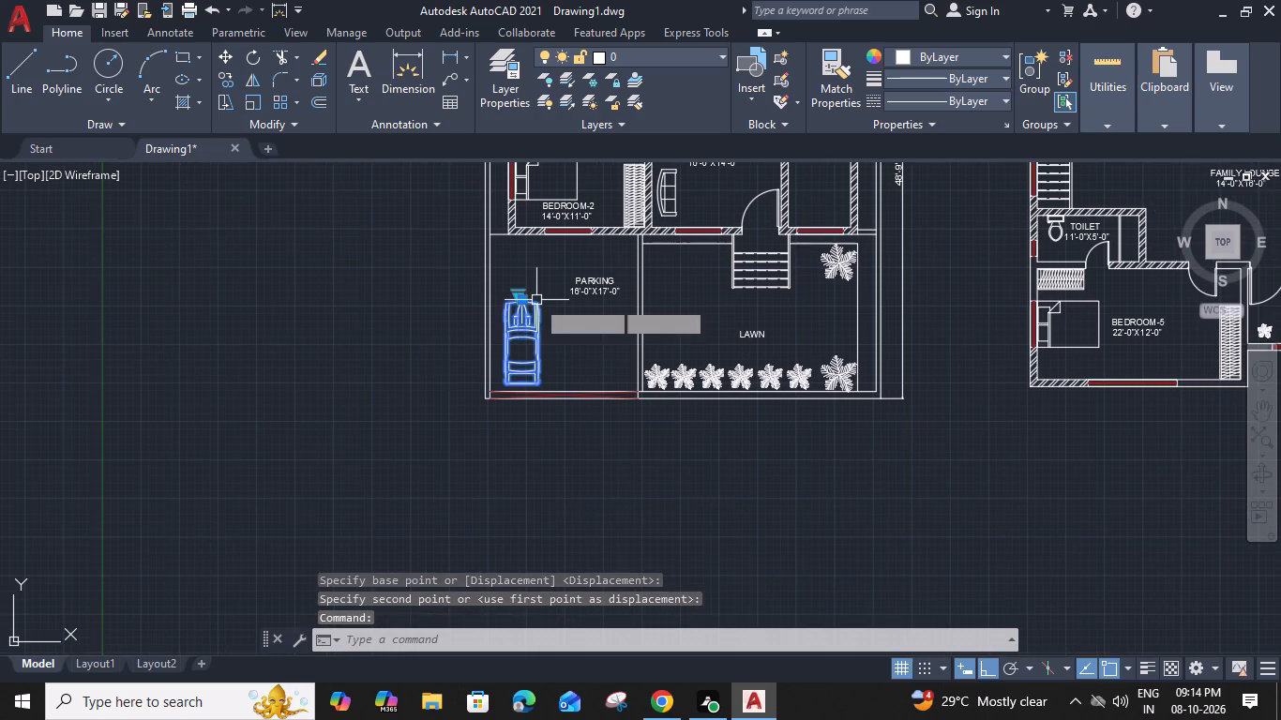
pyautogui.press('m')
pyautogui.press('space')
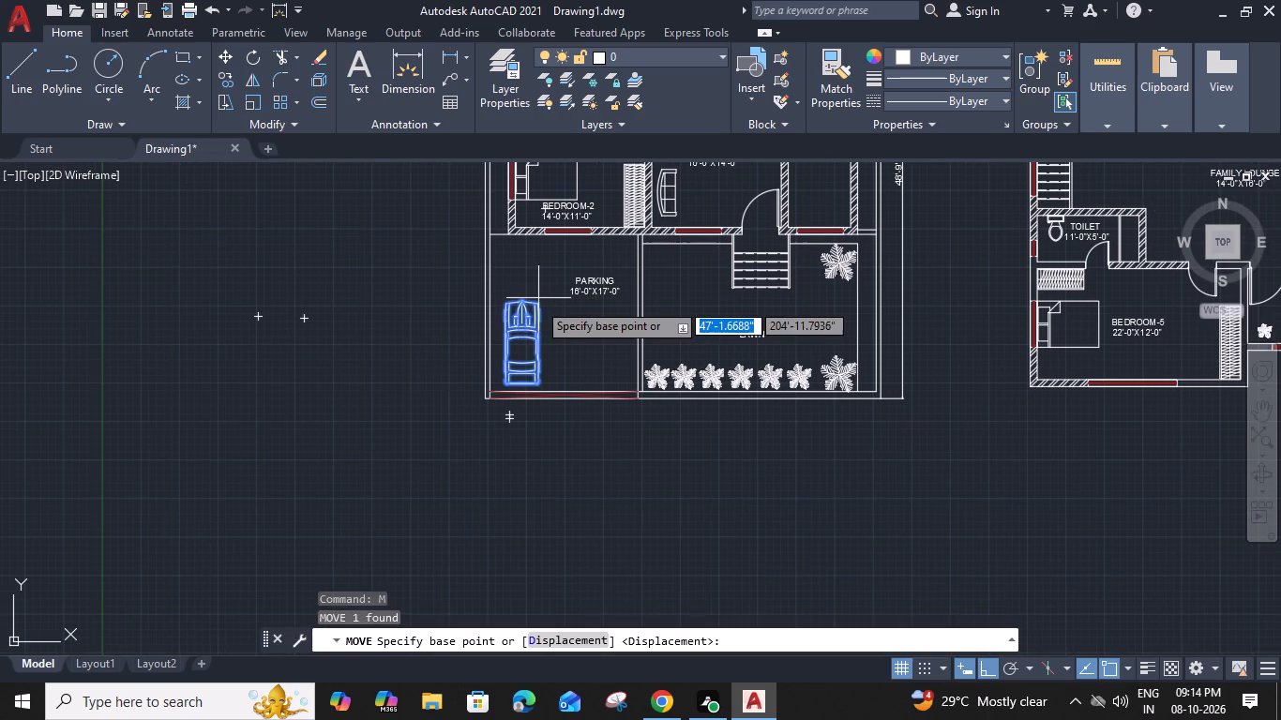
pyautogui.click(537, 302)
pyautogui.click(540, 271)
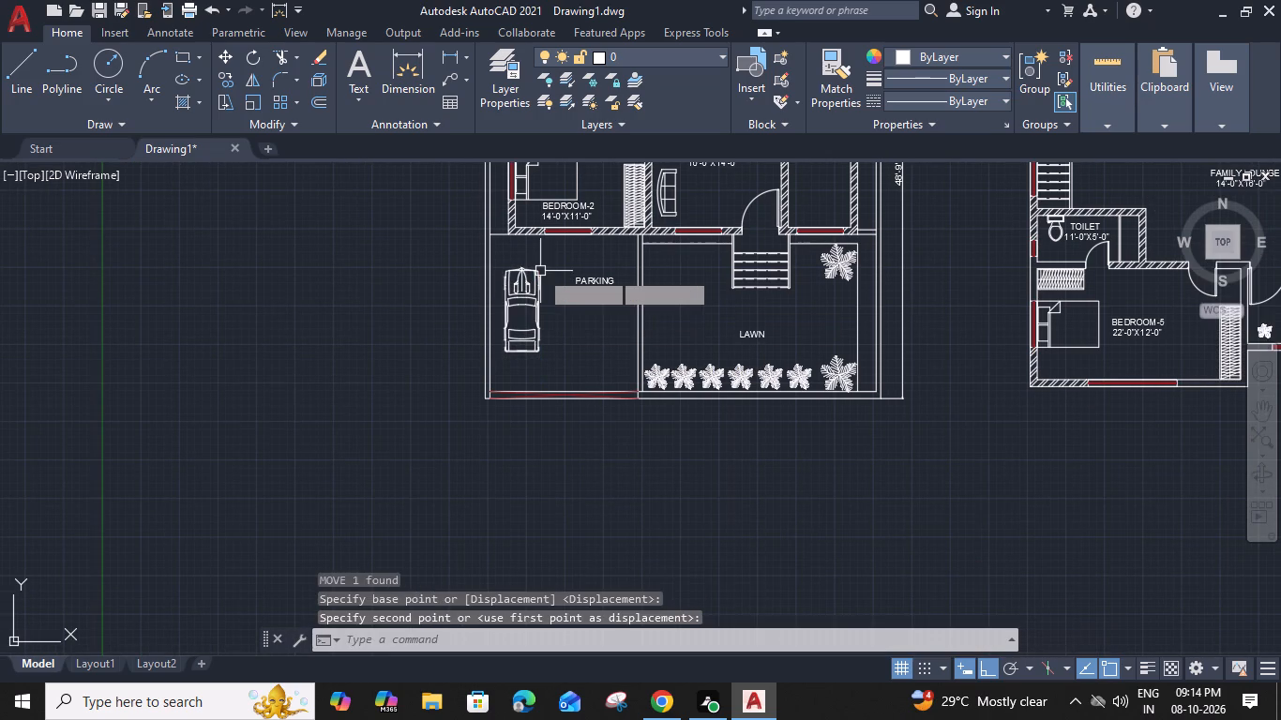
# Copy the PARKING 16'-0"X17'-0" label straight down to just outside the red parking gate.
pyautogui.click(586, 285)
pyautogui.write('CO')
pyautogui.press('space')
pyautogui.click(575, 292)
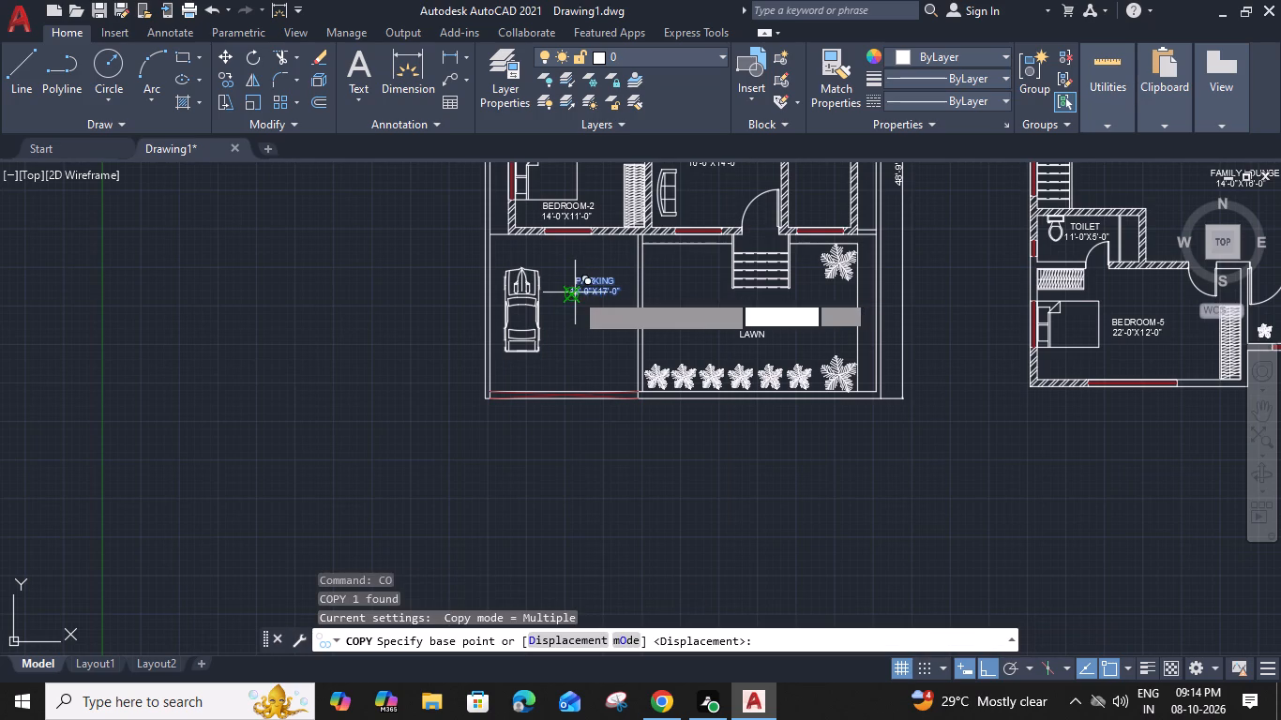
pyautogui.click(561, 438)
pyautogui.press('Escape')
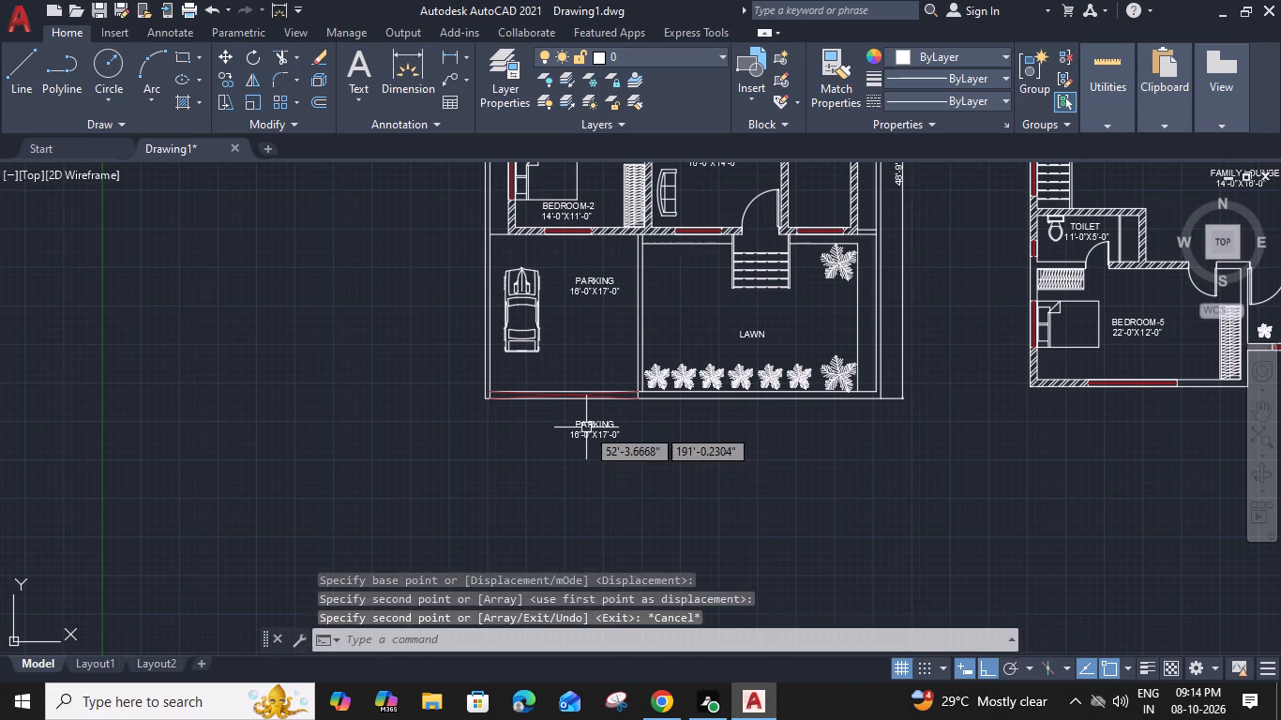
# Replace the copied label's text with GROUND FLOOR PLAN and widen its text frame to fit one line.
pyautogui.doubleClick(586, 427)
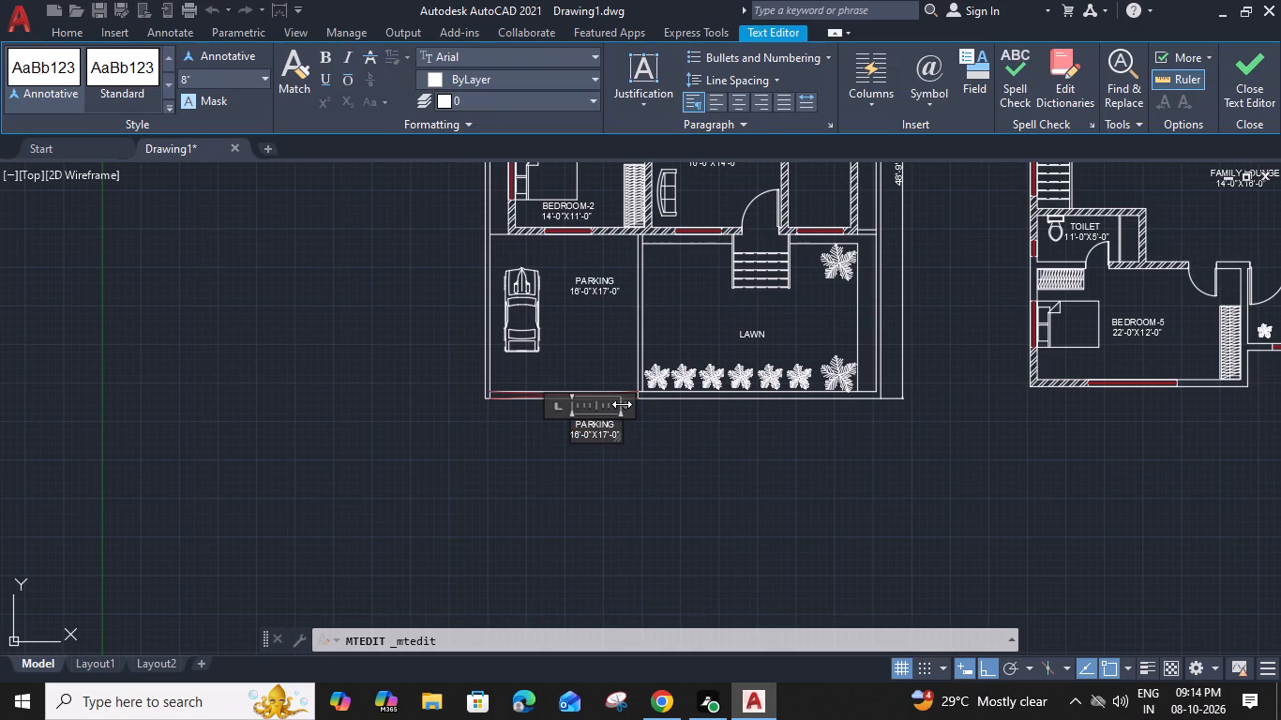
pyautogui.moveTo(625, 404); pyautogui.dragTo(668, 413)
pyautogui.moveTo(618, 436); pyautogui.dragTo(563, 429)
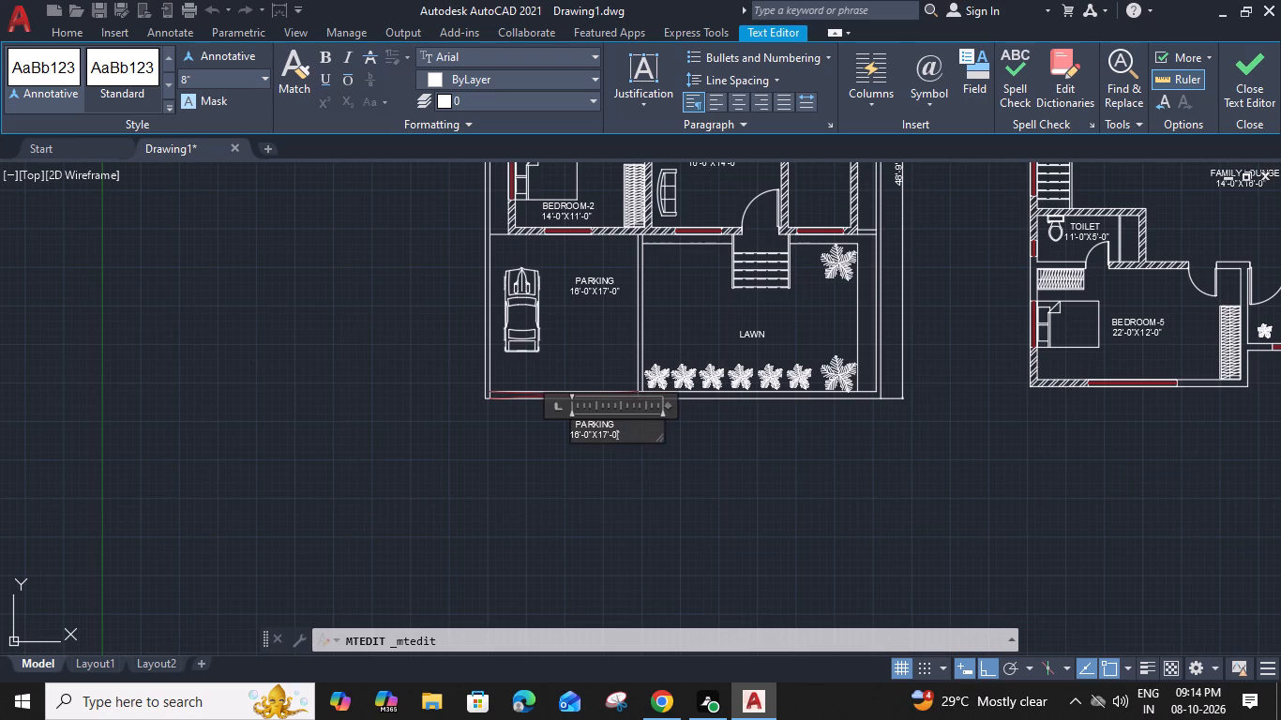
pyautogui.moveTo(563, 429); pyautogui.dragTo(555, 414)
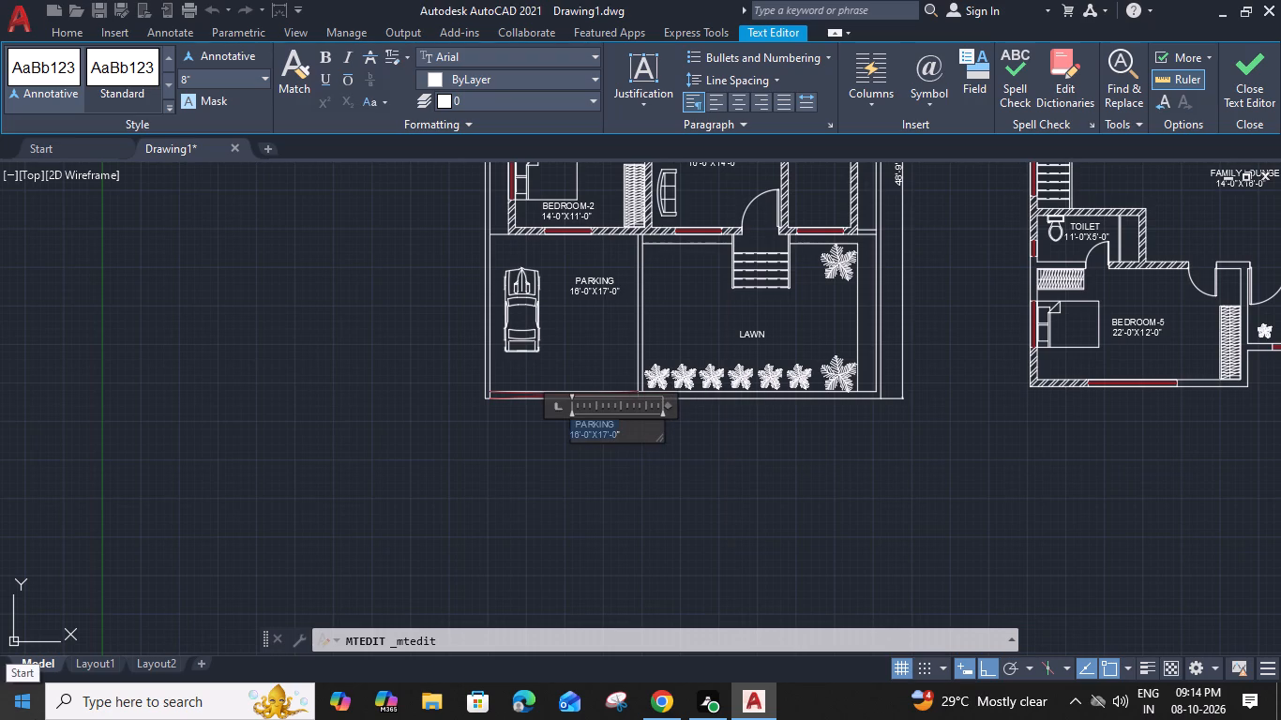
pyautogui.scroll(2, 644, 417)
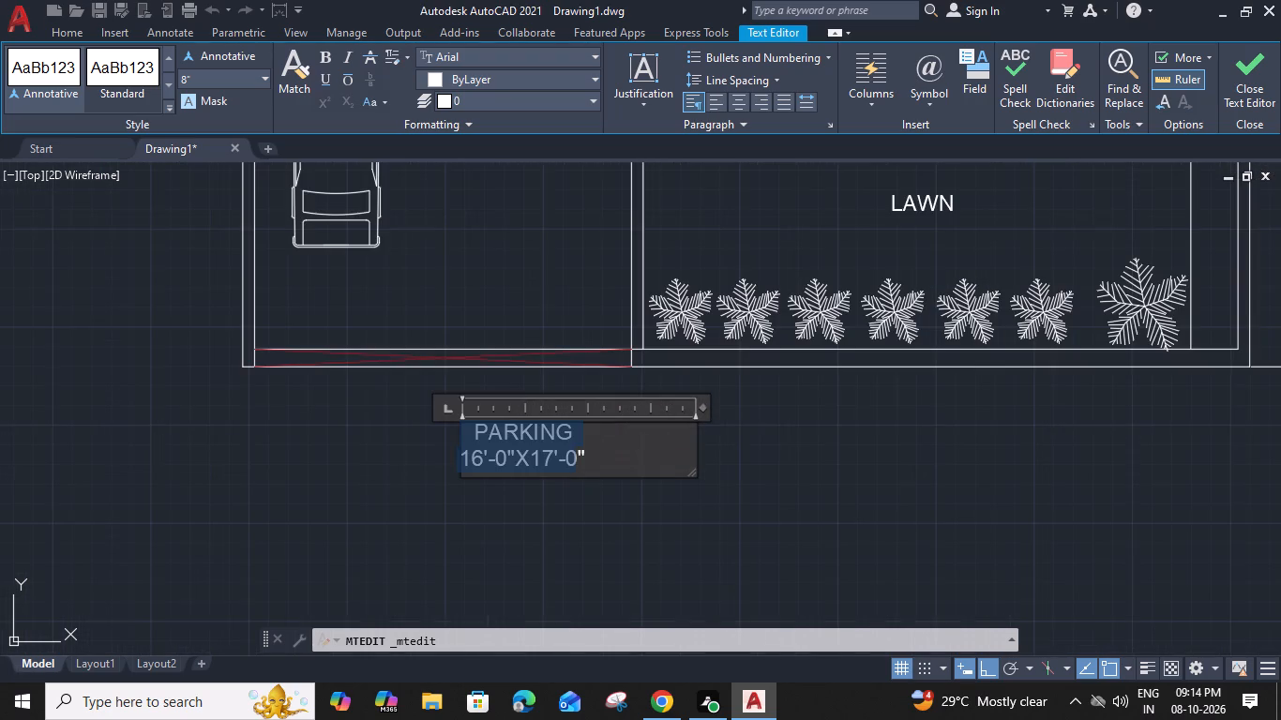
pyautogui.moveTo(596, 469); pyautogui.dragTo(382, 407)
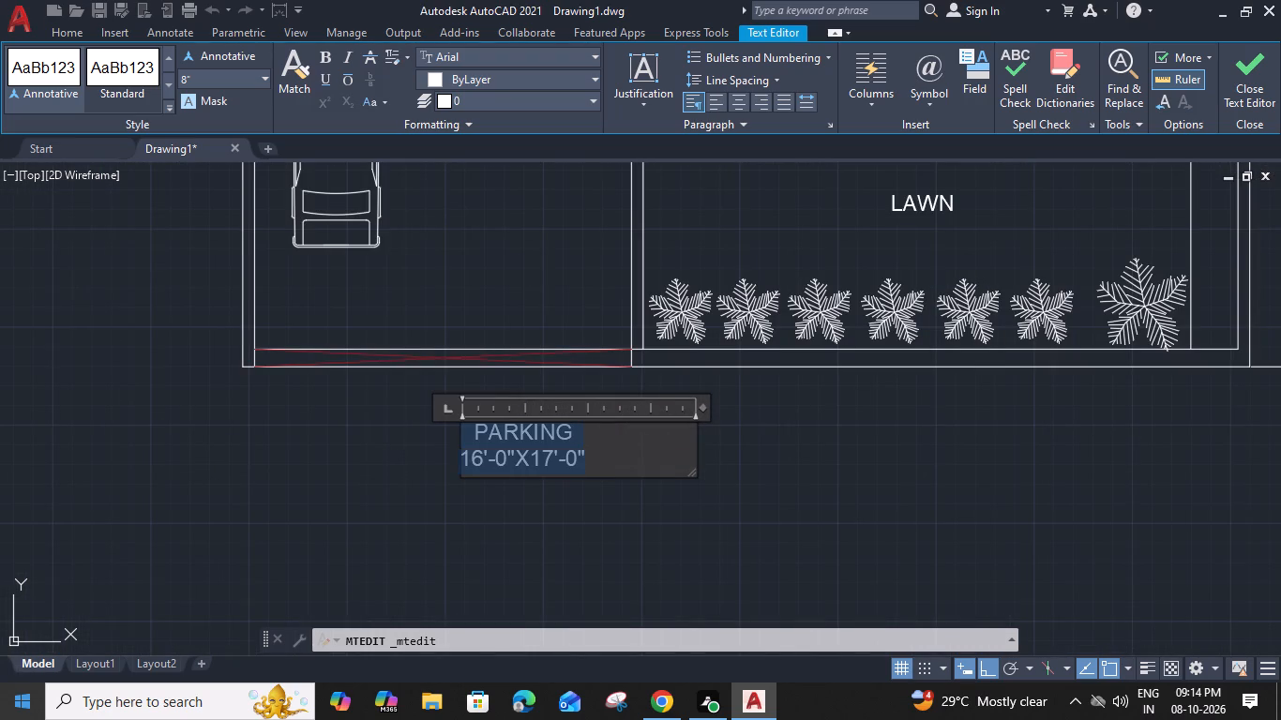
pyautogui.write('GROUND FLOO')
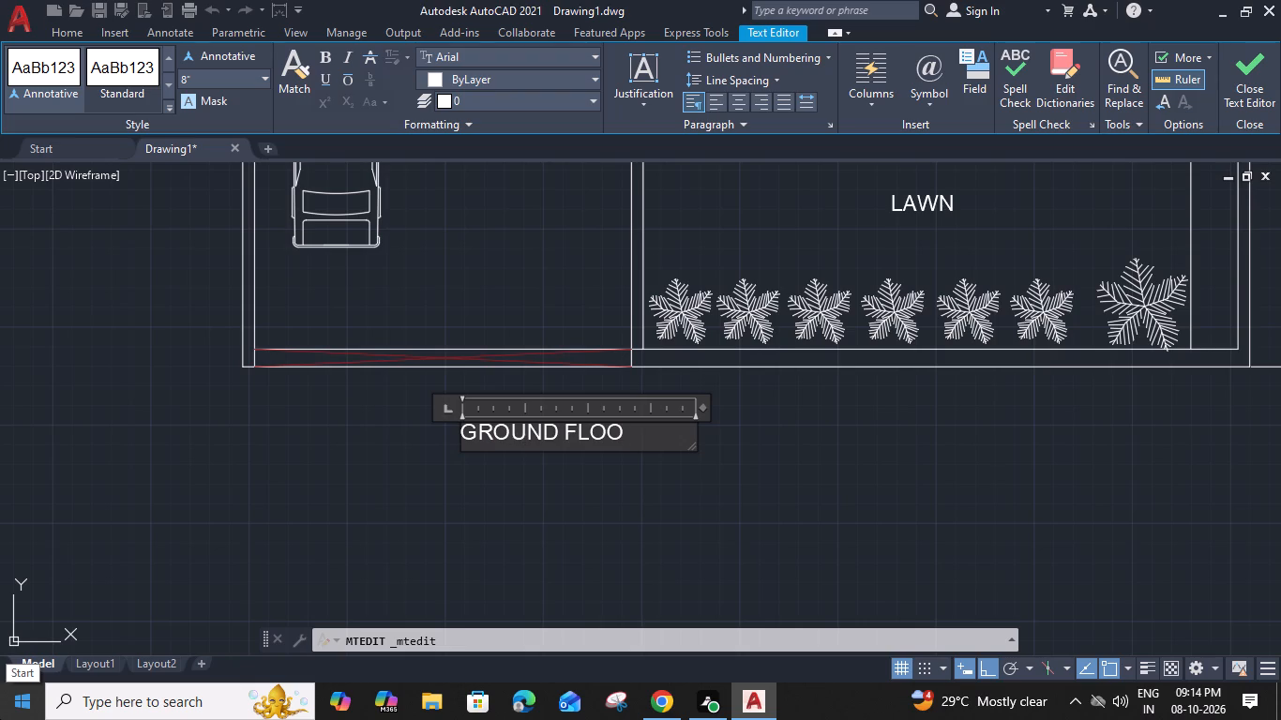
pyautogui.write('R PLAN')
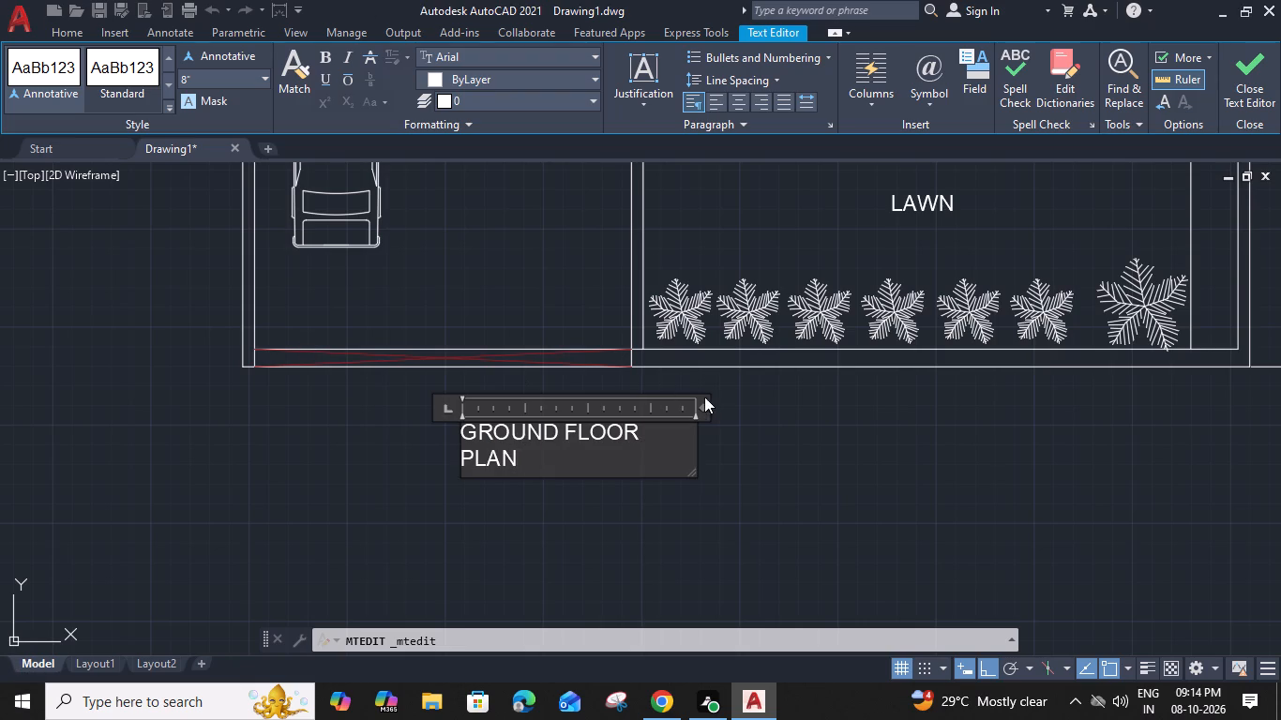
pyautogui.moveTo(704, 410); pyautogui.dragTo(734, 416)
pyautogui.click(748, 459)
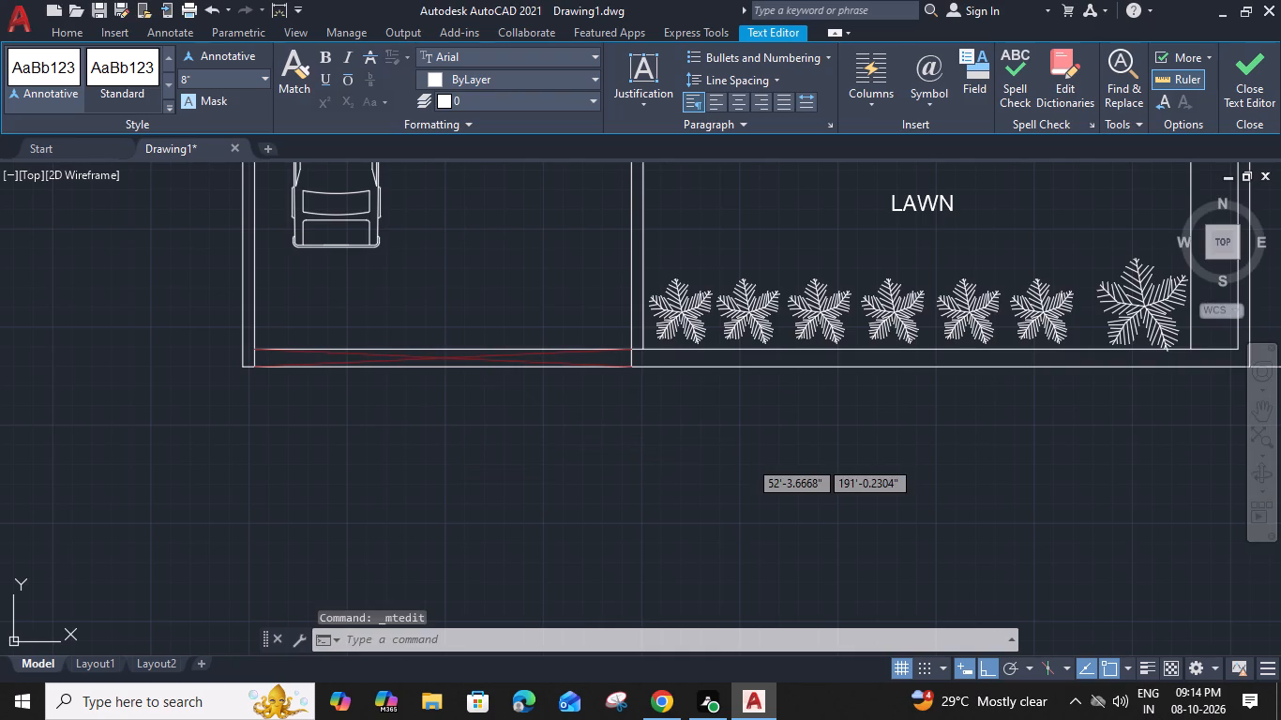
# Copy the GROUND FLOOR PLAN title to below the upper-floor plan, near BEDROOM-5's front wall.
pyautogui.click(695, 436)
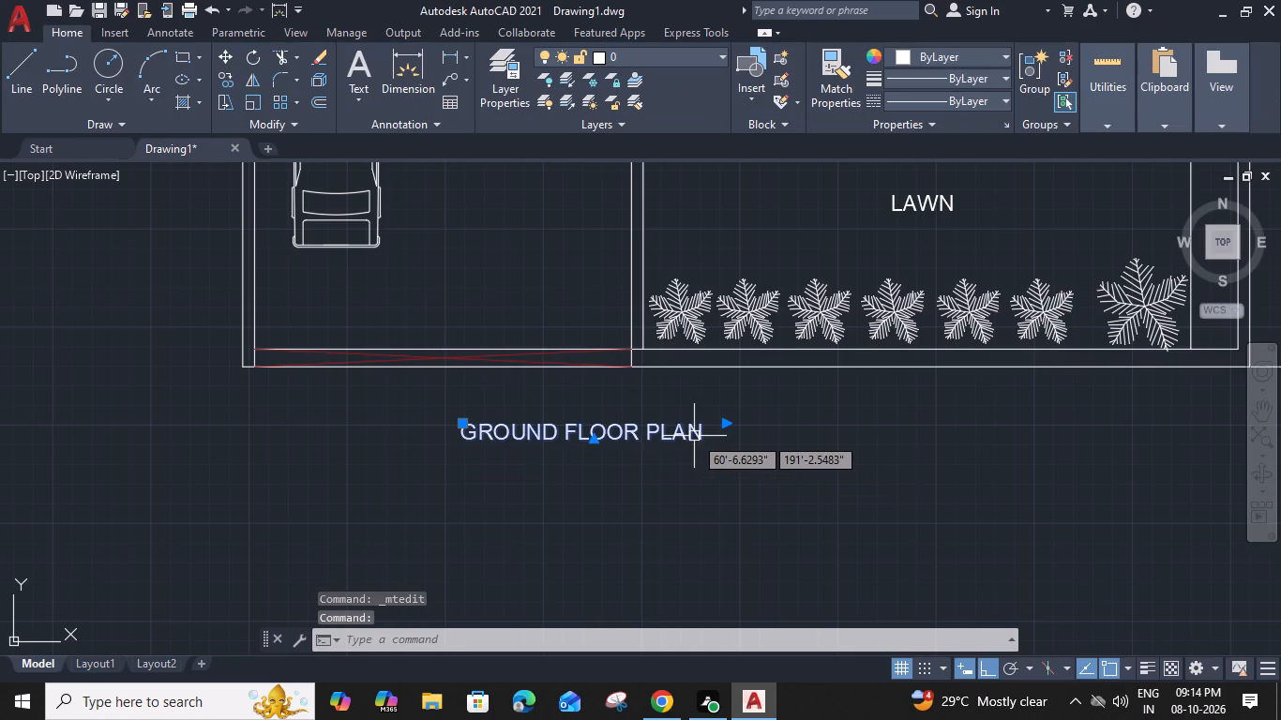
pyautogui.write('CO')
pyautogui.press('space')
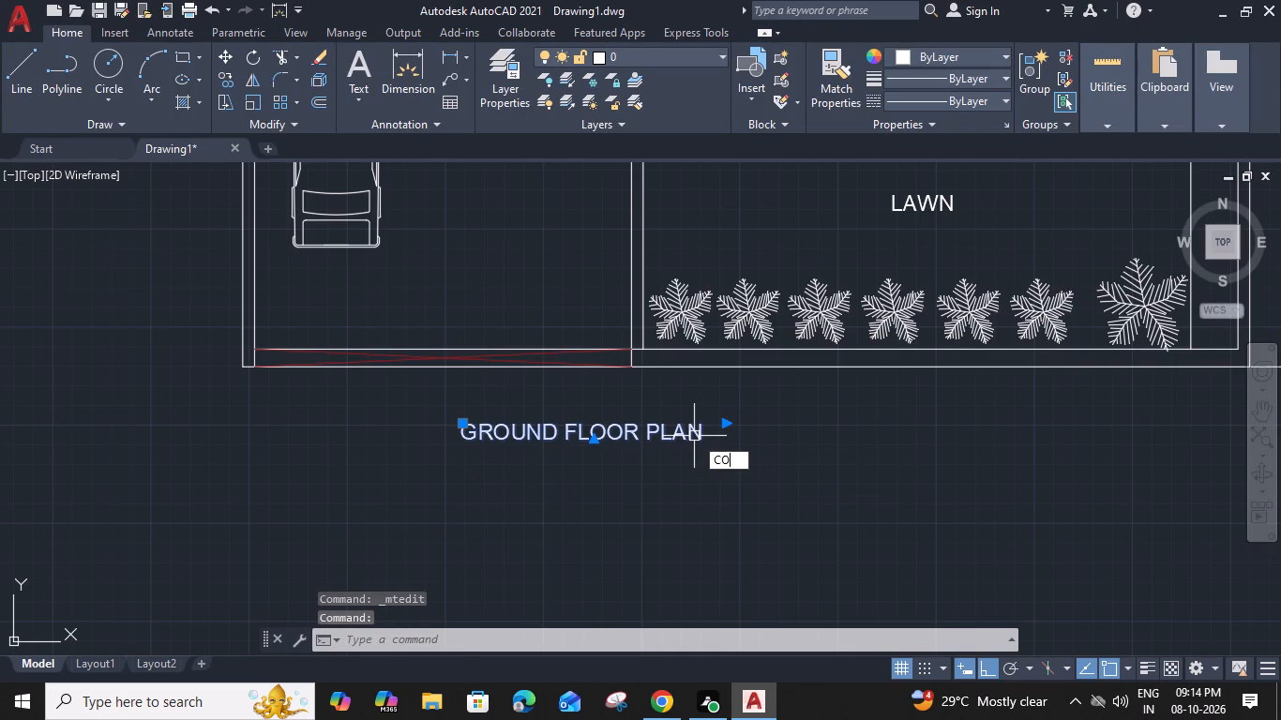
pyautogui.click(445, 367)
pyautogui.scroll(-2, 445, 367)
pyautogui.moveTo(830, 354); pyautogui.dragTo(486, 379, button='middle')
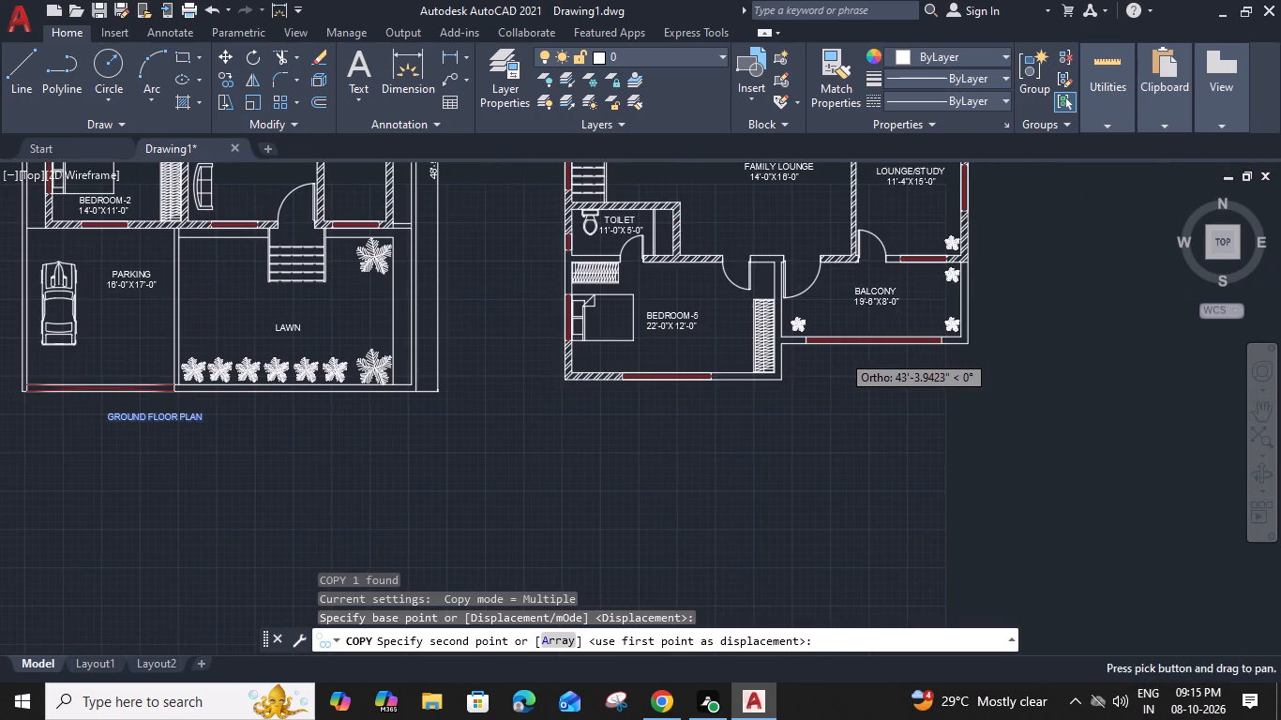
pyautogui.scroll(2, 660, 386)
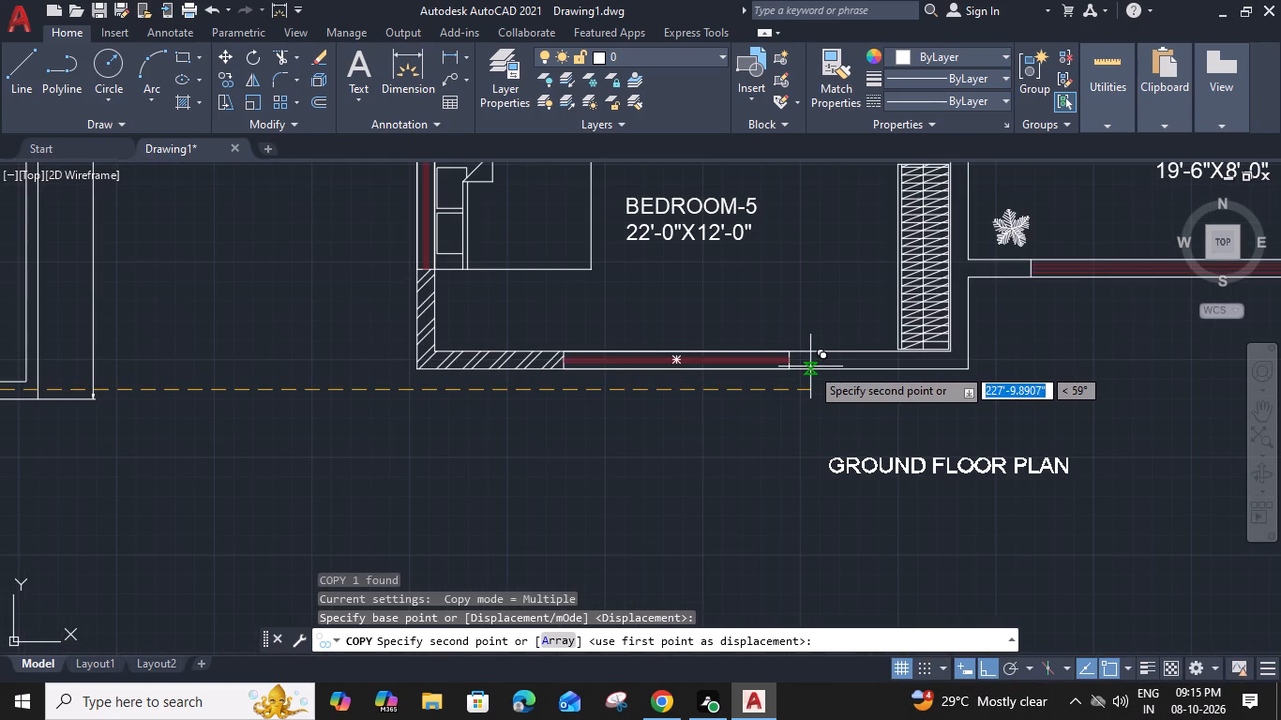
pyautogui.click(810, 369)
pyautogui.press('Escape')
# Change the copied title below the upper-floor plan to FIRST FLOOR PLAN and narrow its text frame.
pyautogui.moveTo(830, 412); pyautogui.dragTo(645, 376, button='middle')
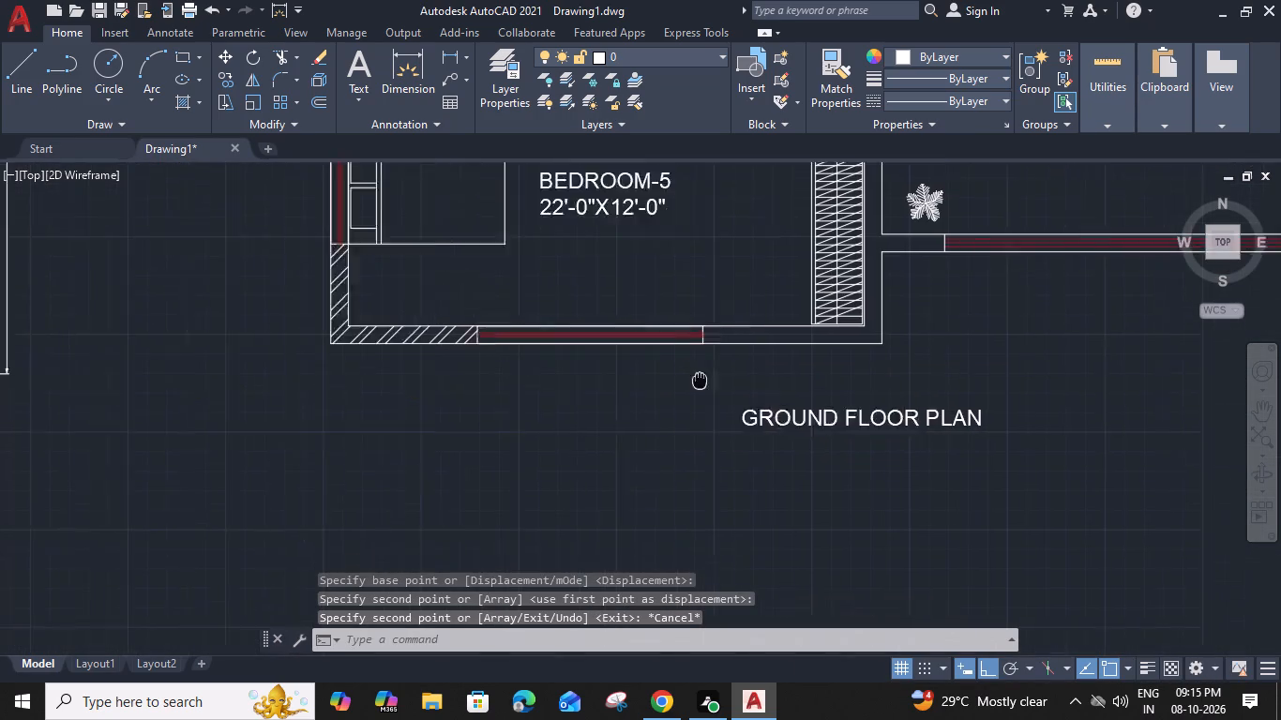
pyautogui.moveTo(645, 376); pyautogui.dragTo(595, 373, button='middle')
pyautogui.doubleClick(603, 403)
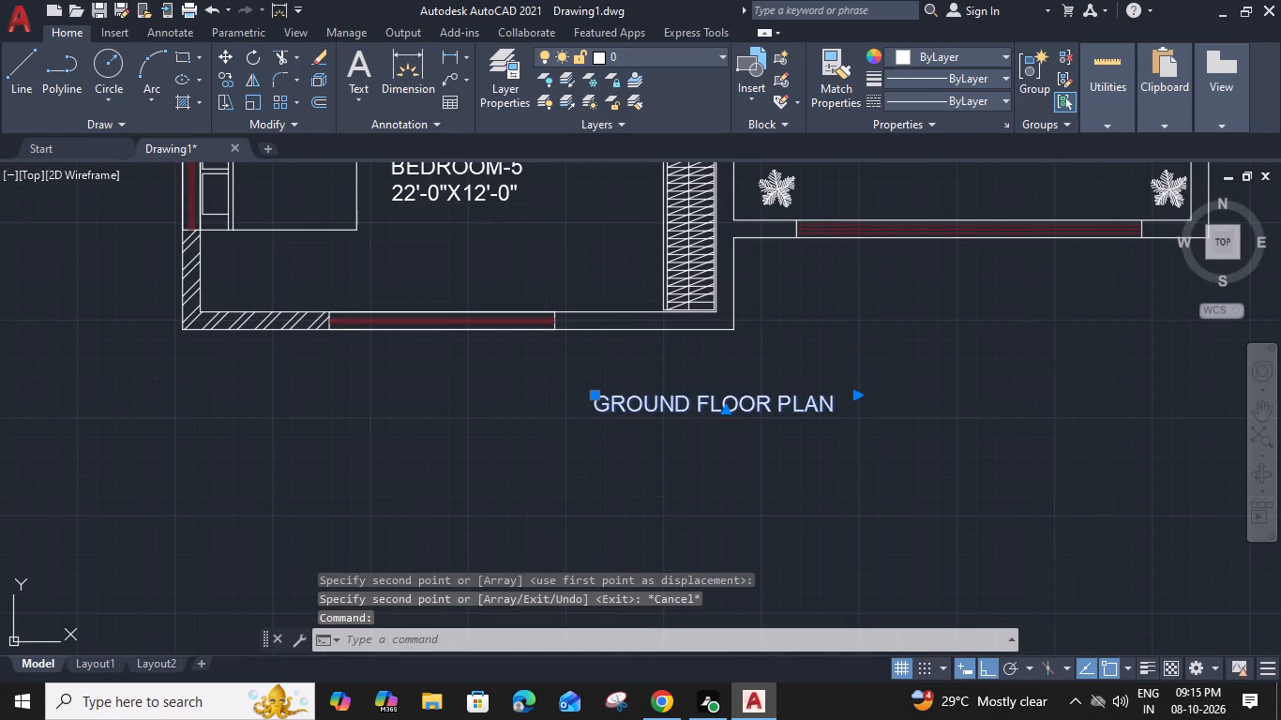
pyautogui.moveTo(689, 408); pyautogui.dragTo(666, 408)
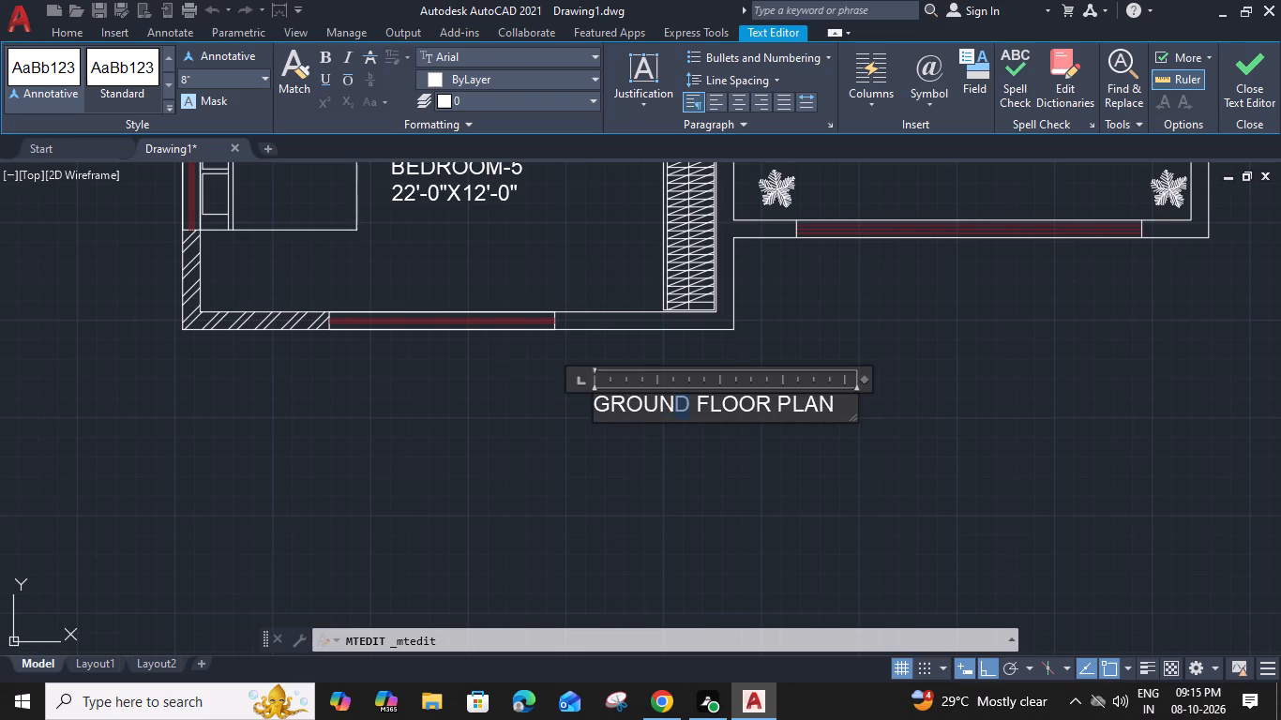
pyautogui.moveTo(666, 408); pyautogui.dragTo(442, 416)
pyautogui.write('FI')
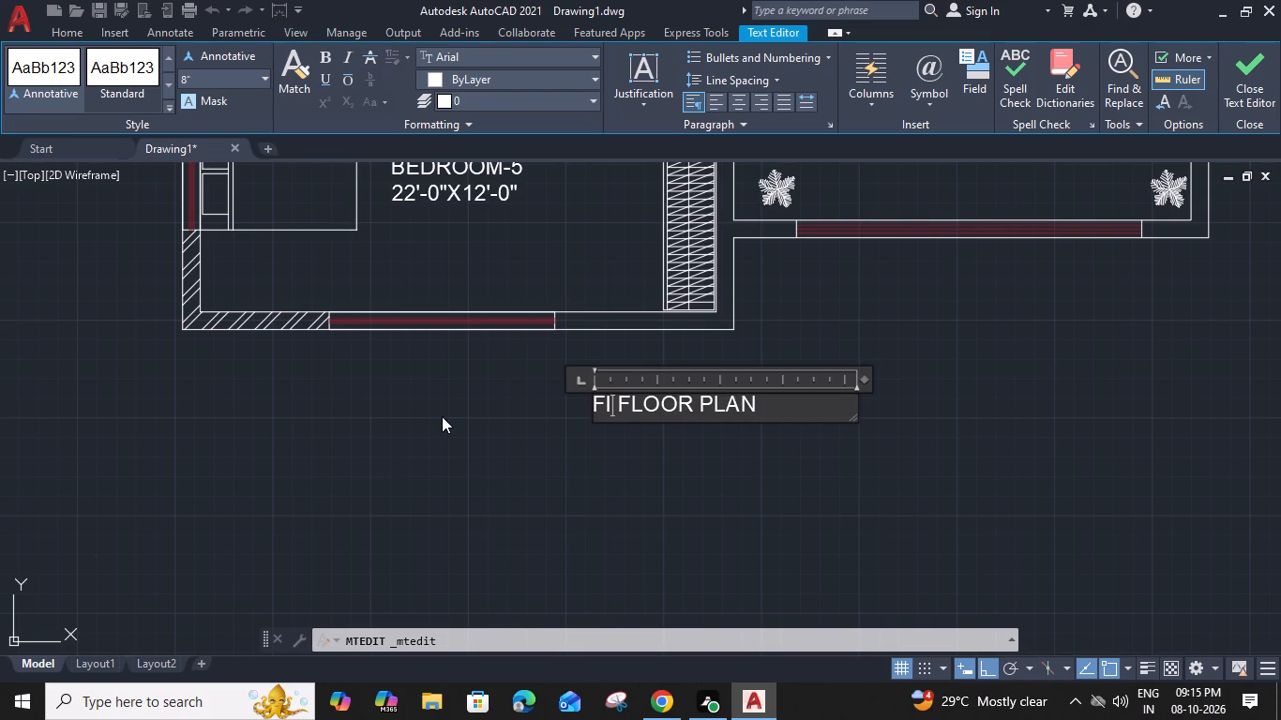
pyautogui.press('s')
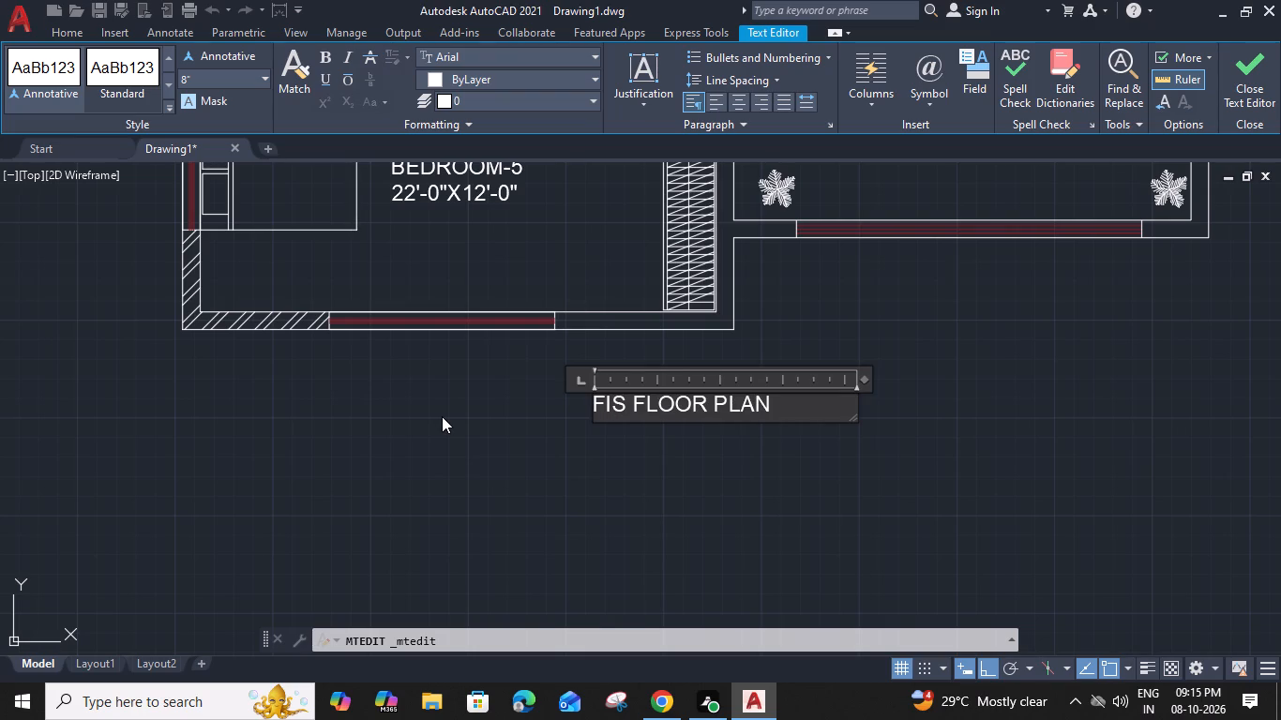
pyautogui.press('BackSpace')
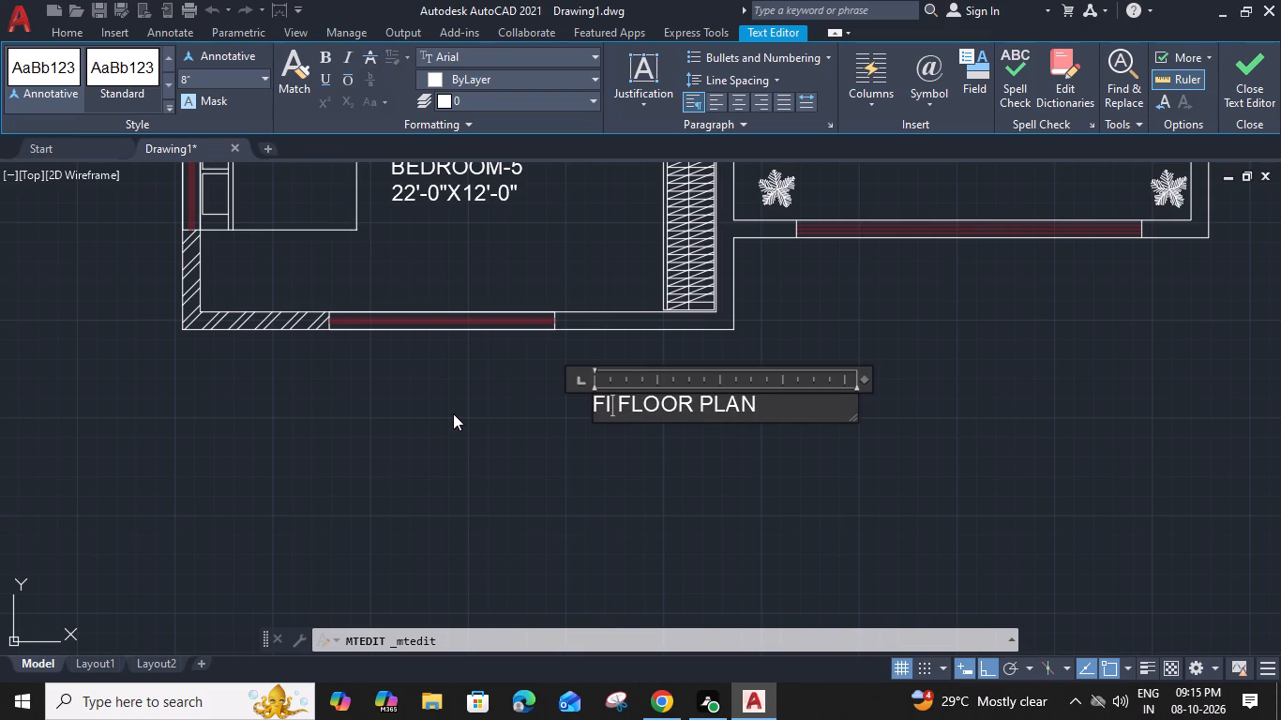
pyautogui.write('RST')
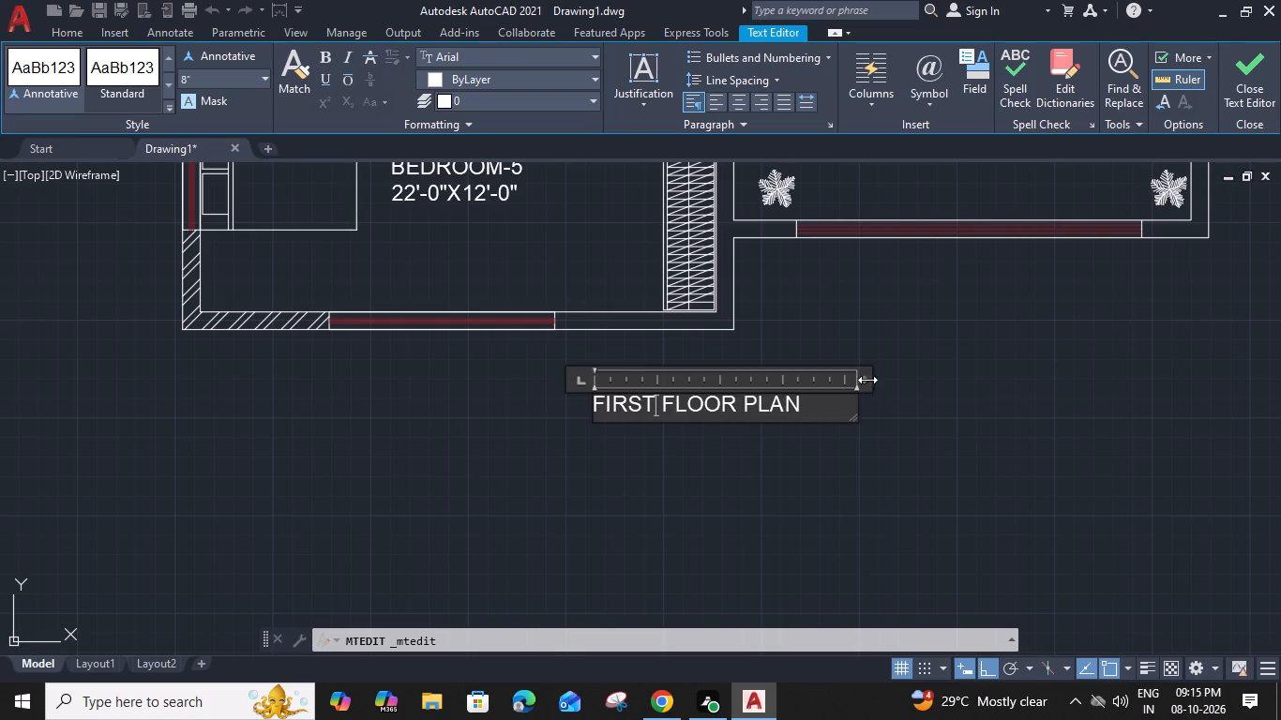
pyautogui.moveTo(864, 379); pyautogui.dragTo(815, 386)
pyautogui.click(543, 487)
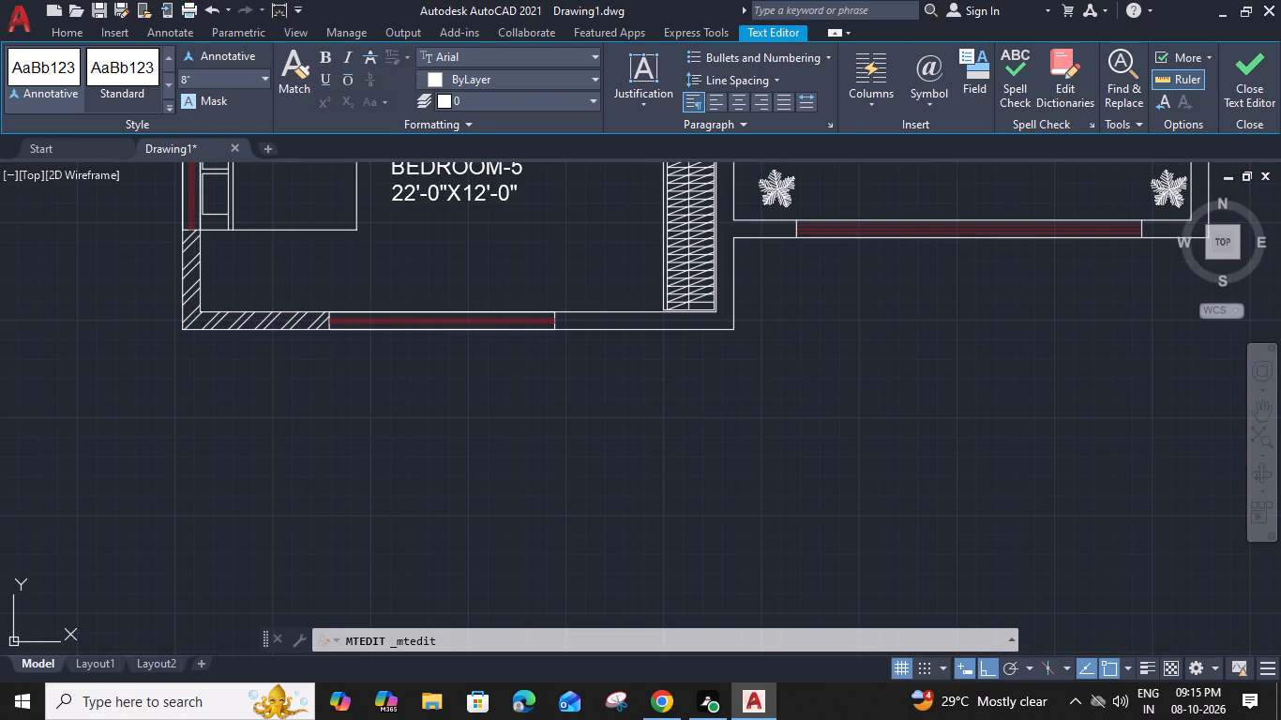
# Hatch the unfilled wall between BEDROOM-5 and the balcony, including its front-wall return, with the ANSI31 pattern.
pyautogui.write('H')
pyautogui.press('space')
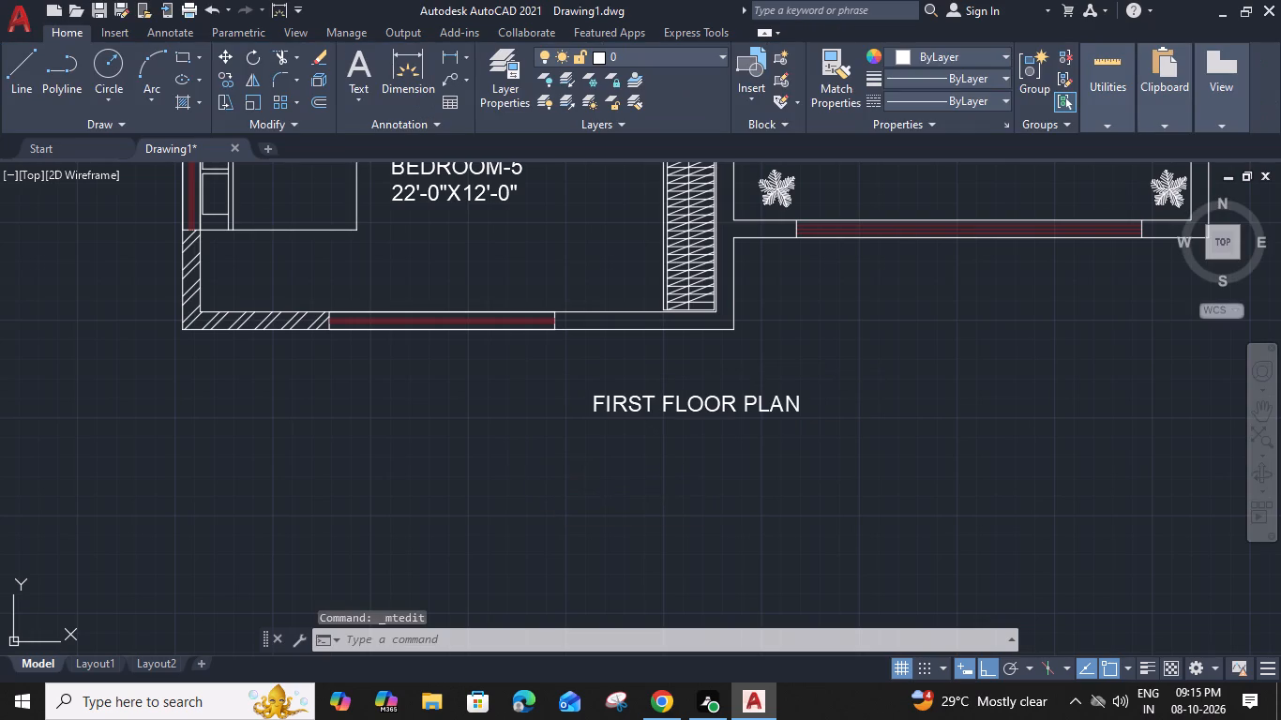
pyautogui.click(707, 320)
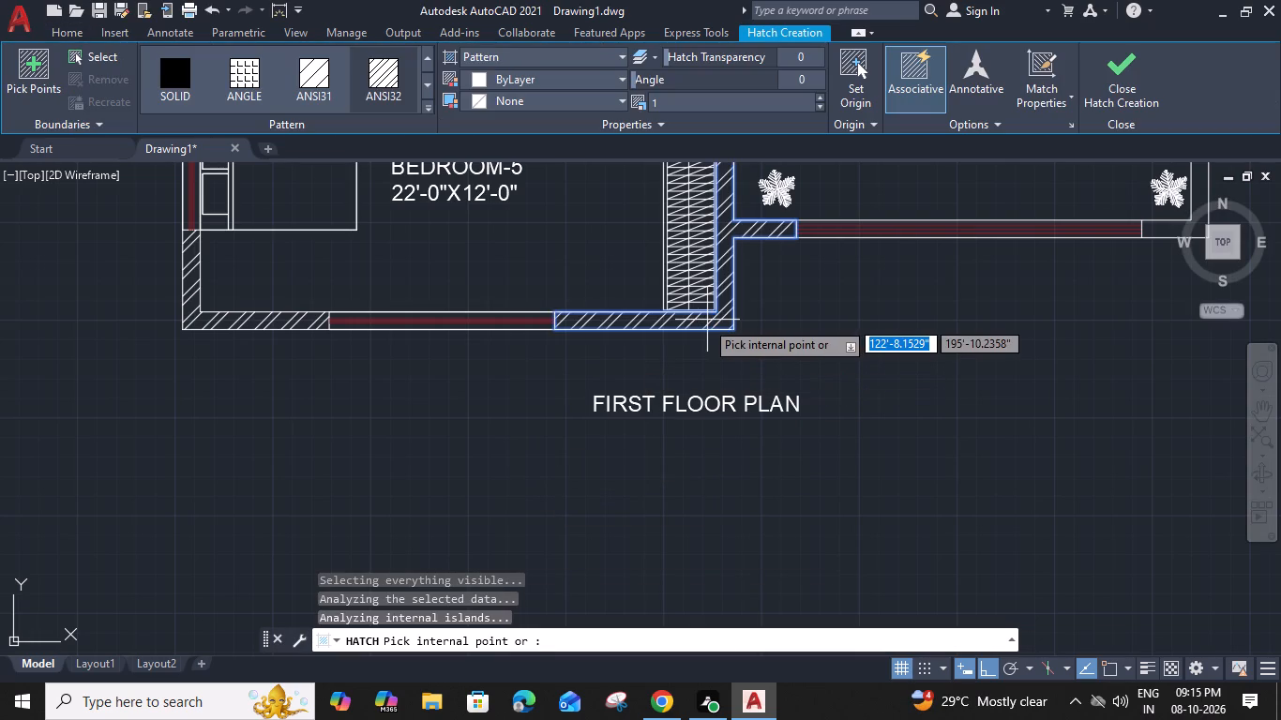
pyautogui.scroll(-1, 834, 324)
pyautogui.moveTo(806, 329); pyautogui.dragTo(451, 492, button='middle')
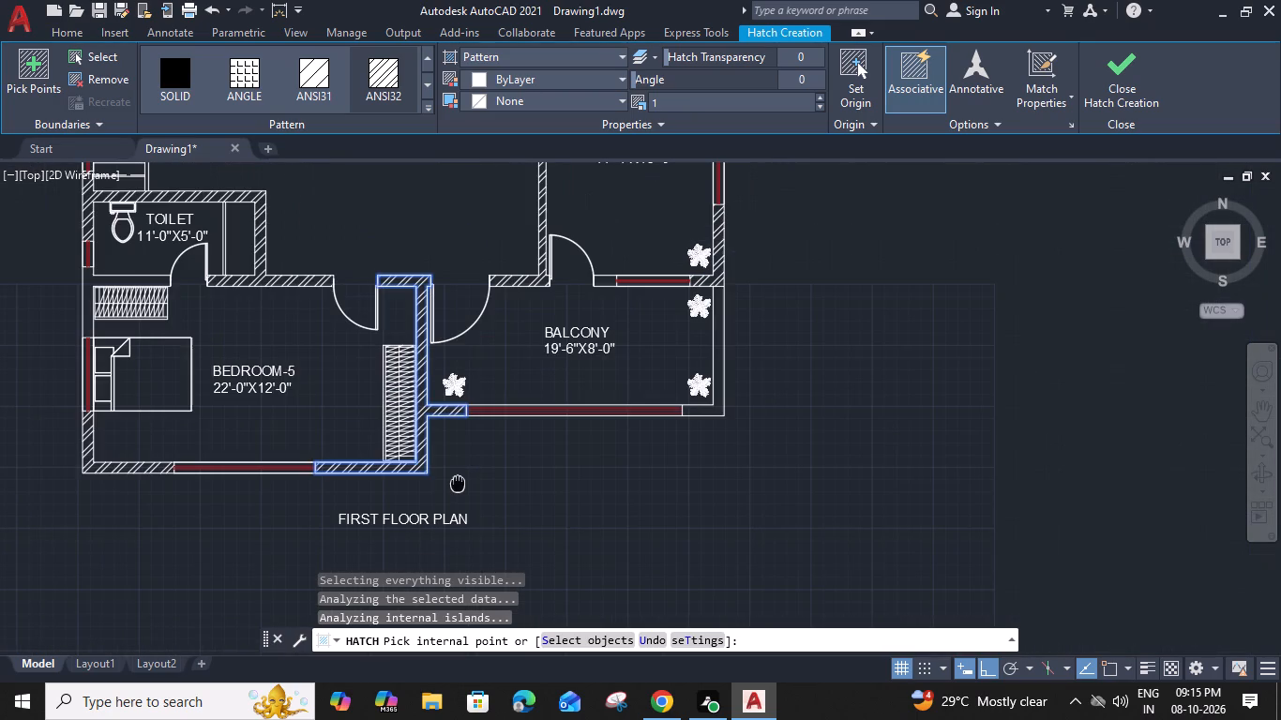
pyautogui.moveTo(760, 356); pyautogui.dragTo(773, 394, button='middle')
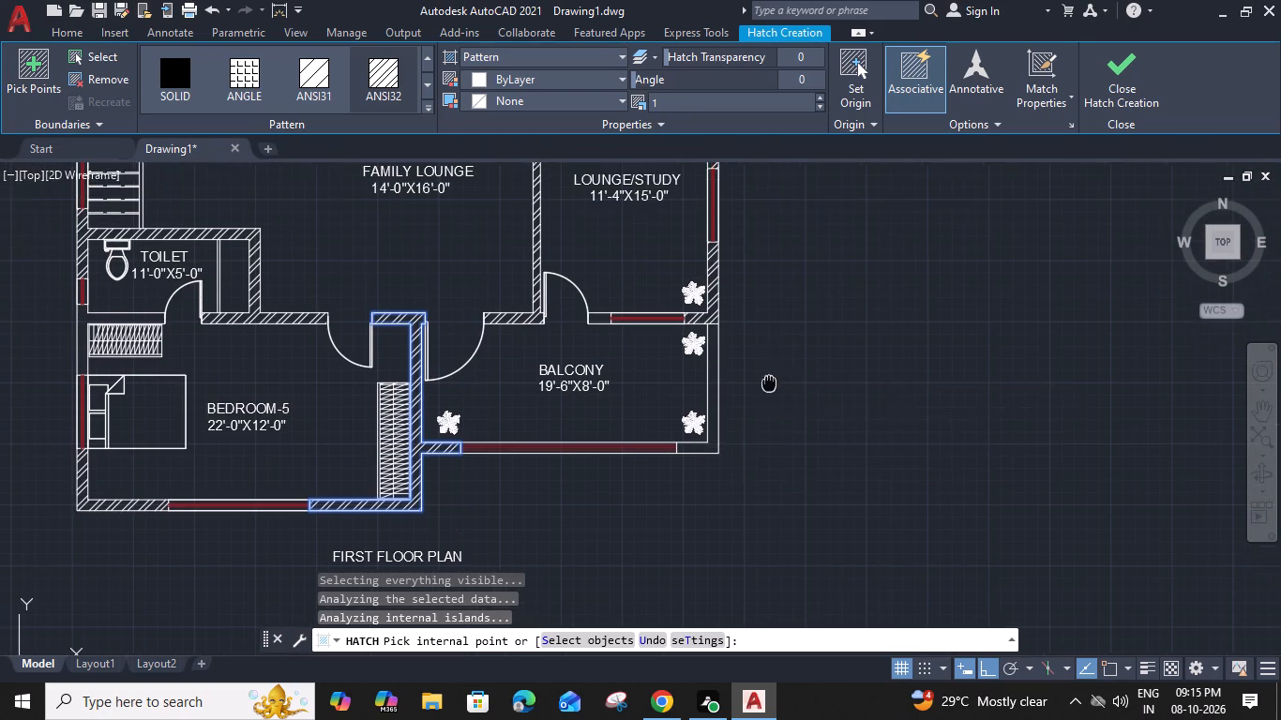
pyautogui.moveTo(773, 394); pyautogui.dragTo(865, 499, button='middle')
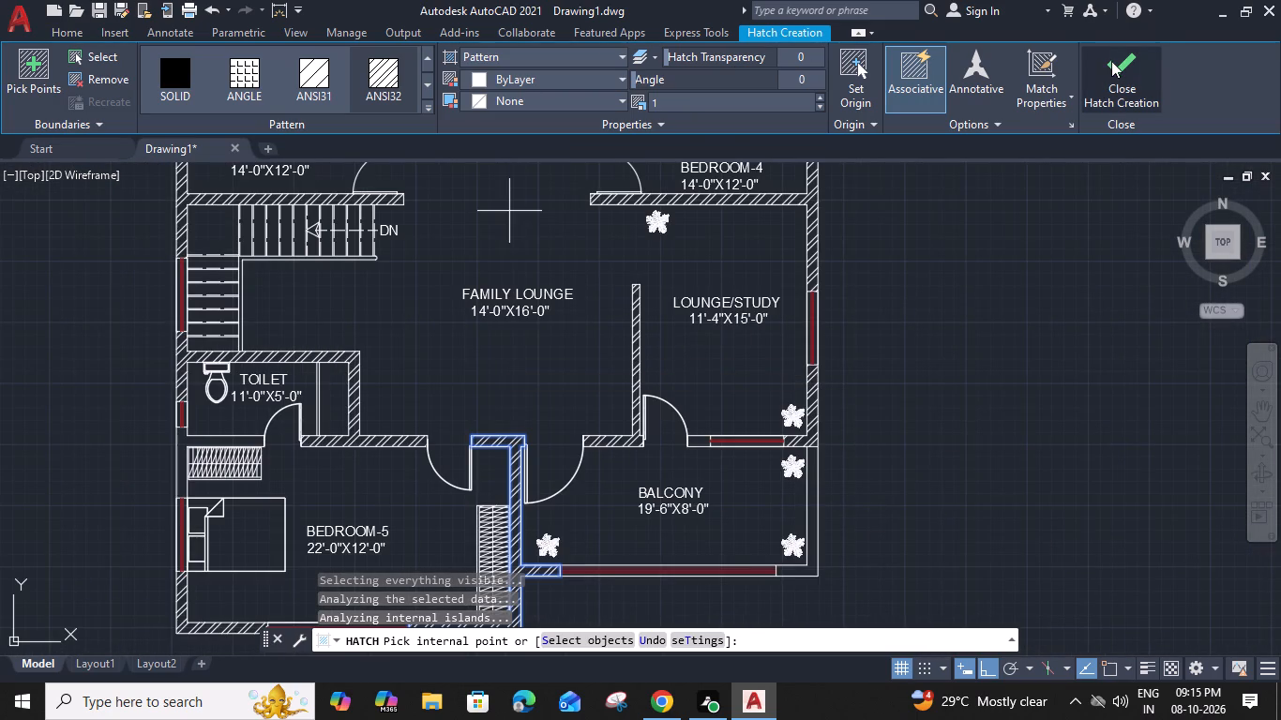
pyautogui.click(1111, 61)
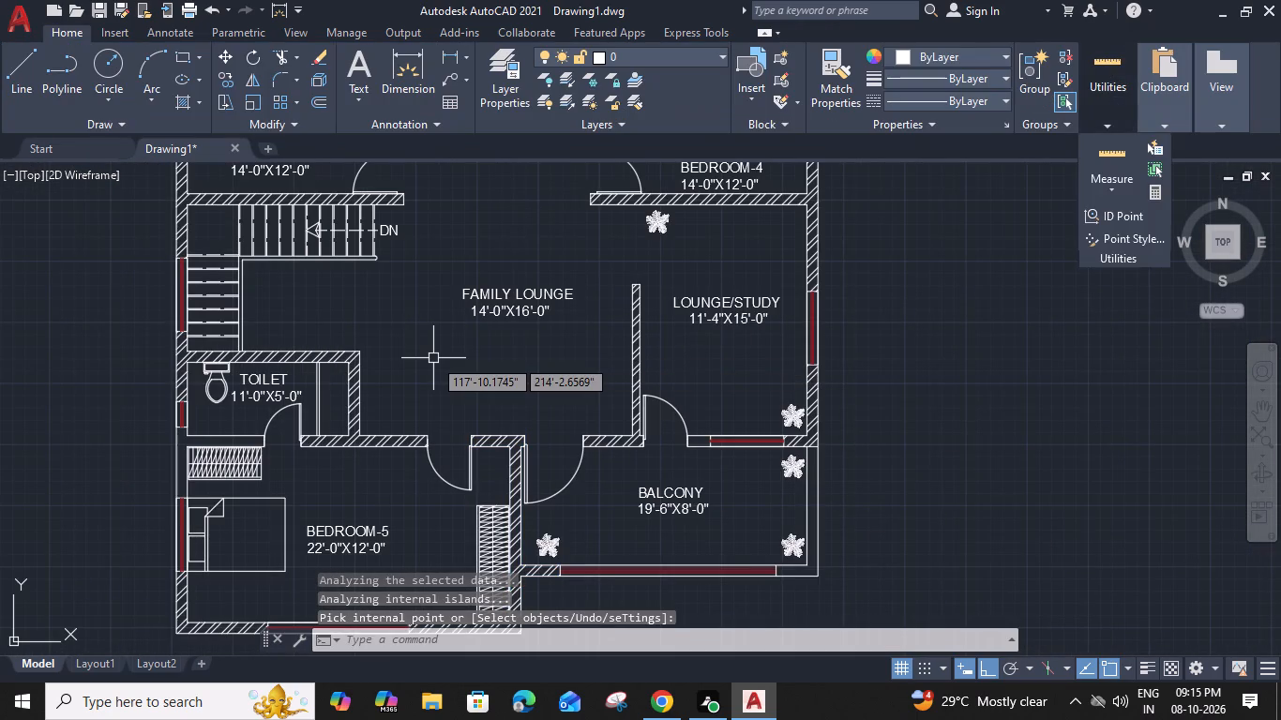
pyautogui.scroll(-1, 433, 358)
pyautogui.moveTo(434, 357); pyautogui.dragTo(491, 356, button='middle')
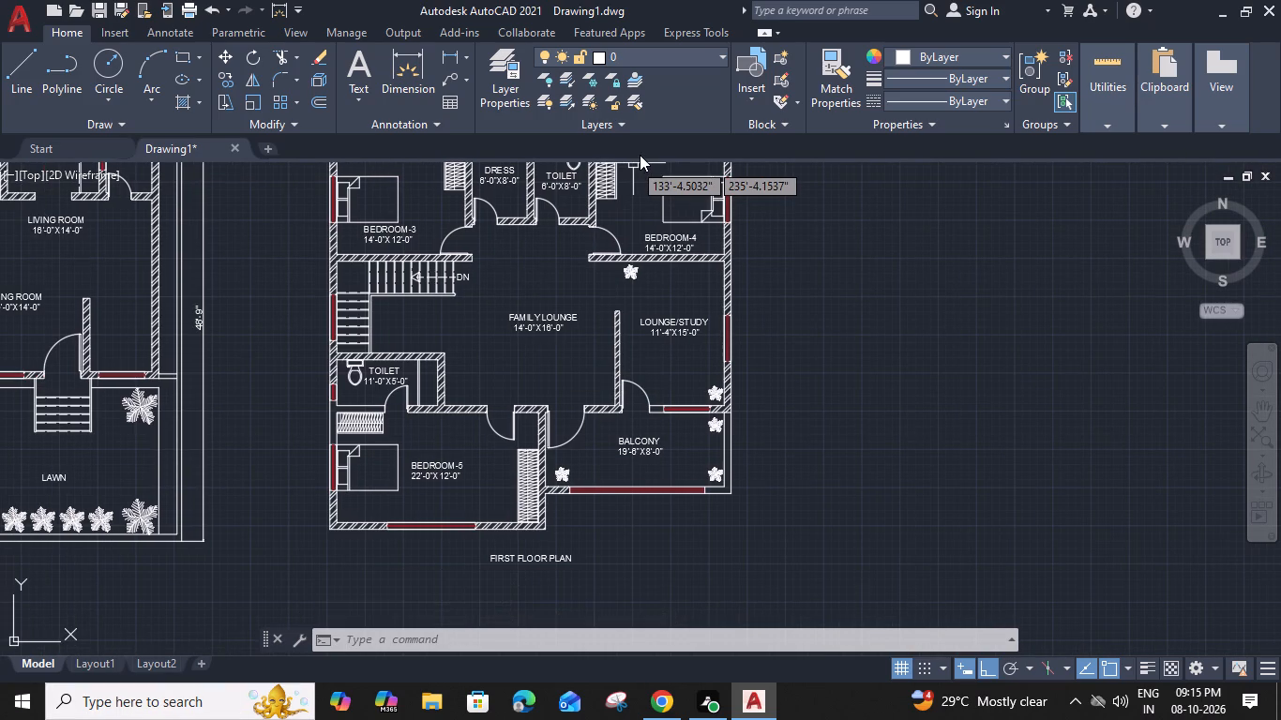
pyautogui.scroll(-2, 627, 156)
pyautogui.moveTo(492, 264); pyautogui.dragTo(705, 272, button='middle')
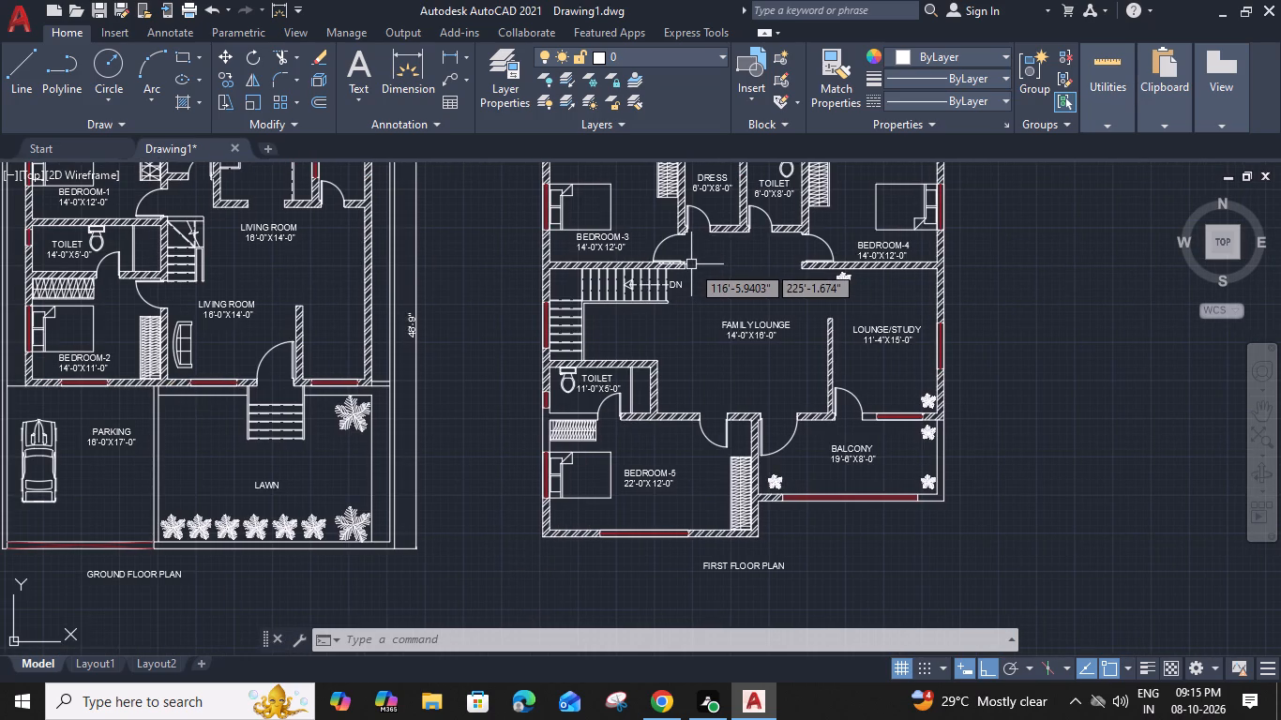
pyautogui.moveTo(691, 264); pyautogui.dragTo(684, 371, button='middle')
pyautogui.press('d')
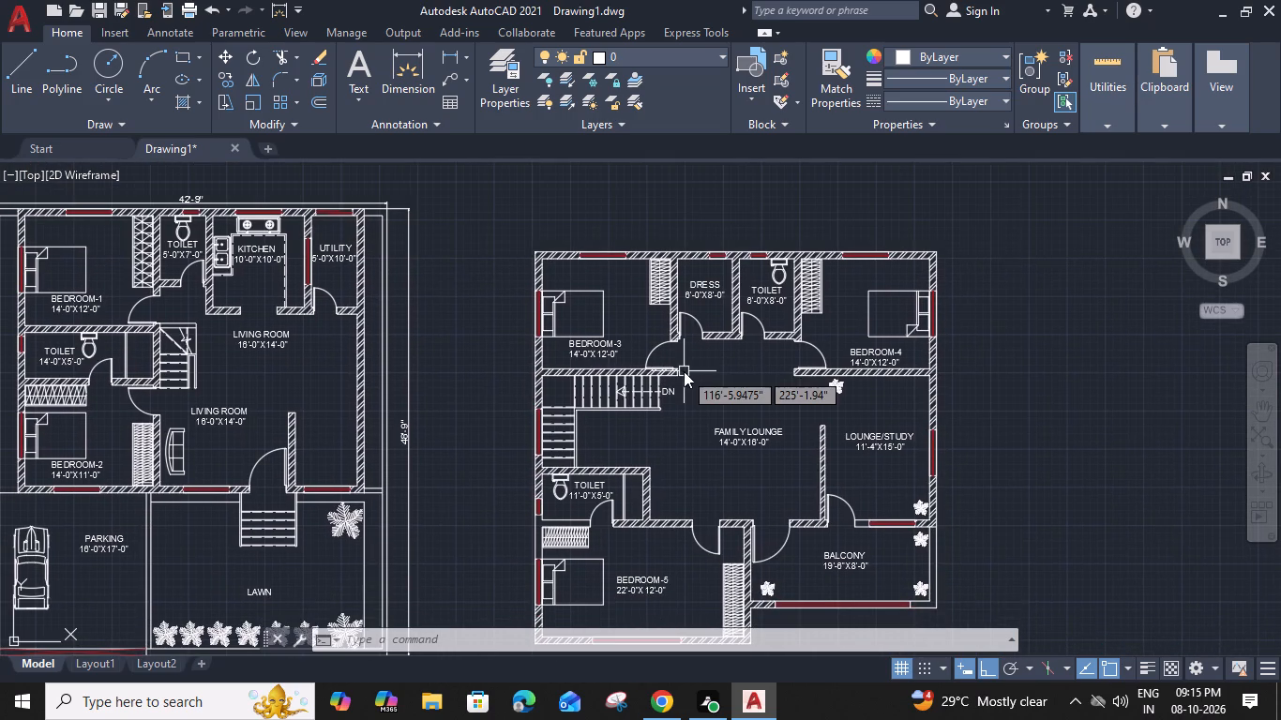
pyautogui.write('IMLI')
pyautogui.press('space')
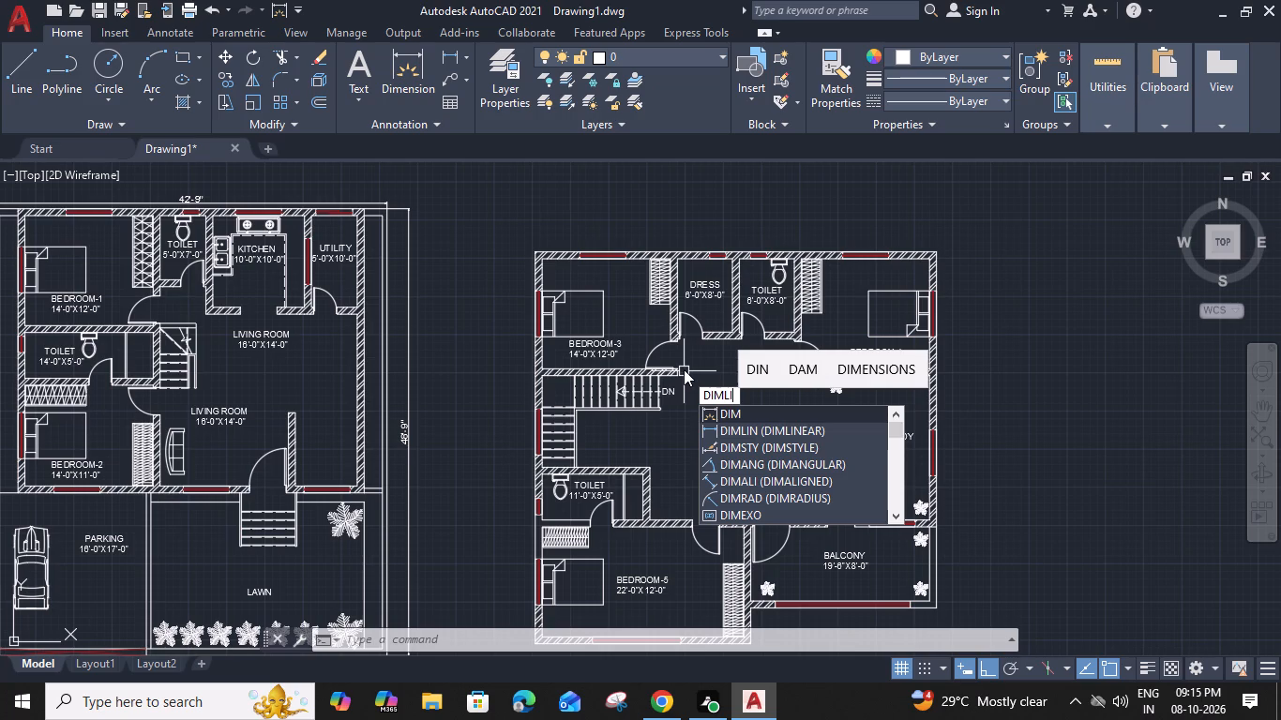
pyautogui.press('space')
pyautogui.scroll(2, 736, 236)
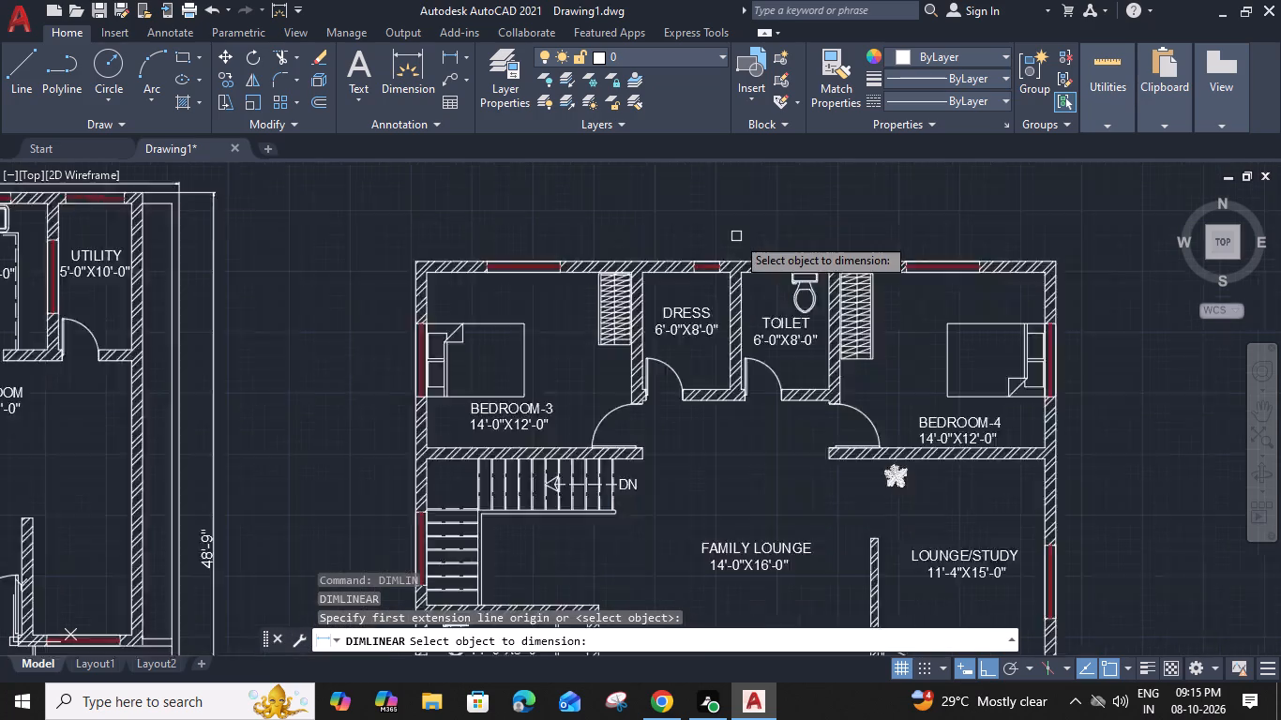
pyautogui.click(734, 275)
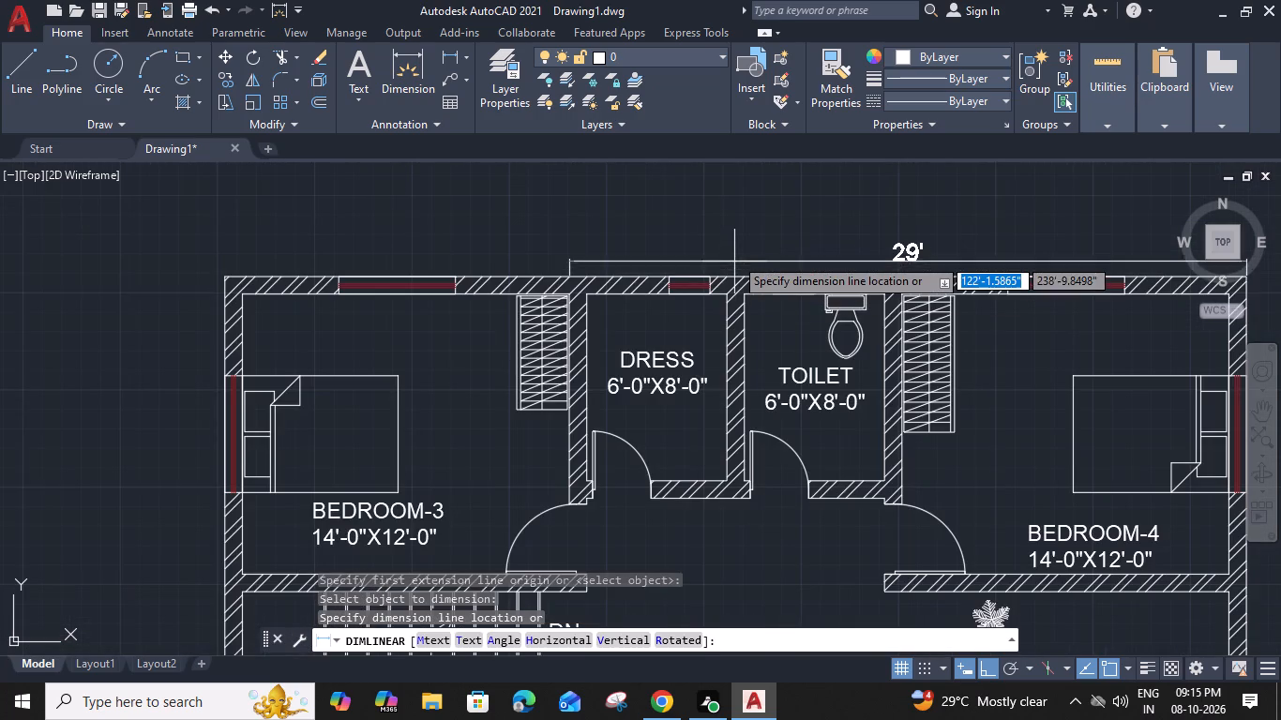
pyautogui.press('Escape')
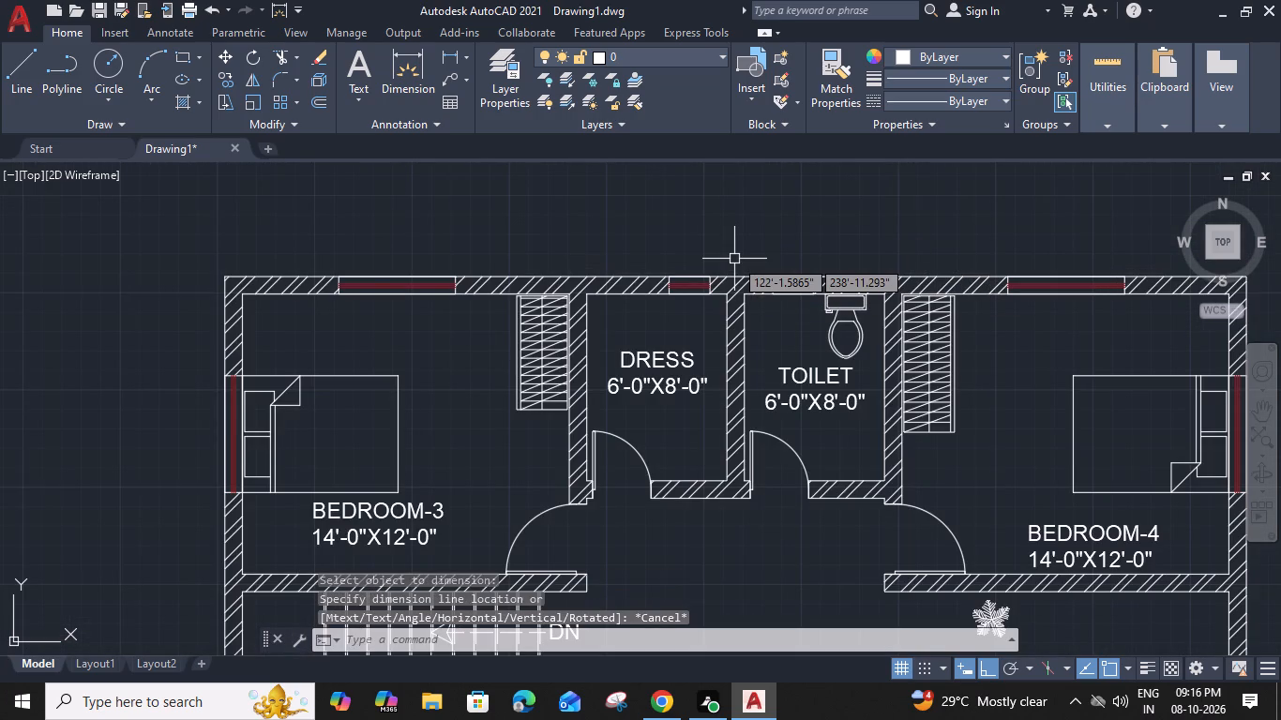
# Add a linear dimension for the first floor plan's overall width, placed just outside the BEDROOM-3 to BEDROOM-4 outer wall.
pyautogui.write('DIMLI')
pyautogui.press('space')
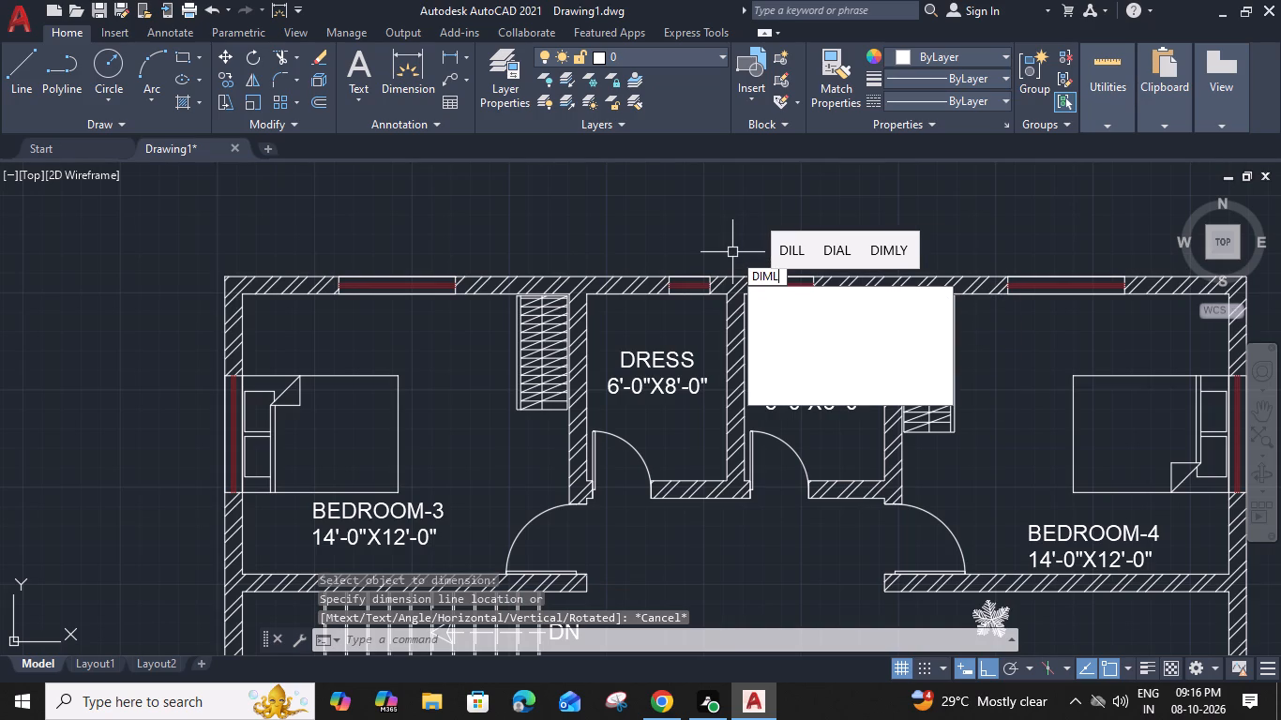
pyautogui.click(222, 273)
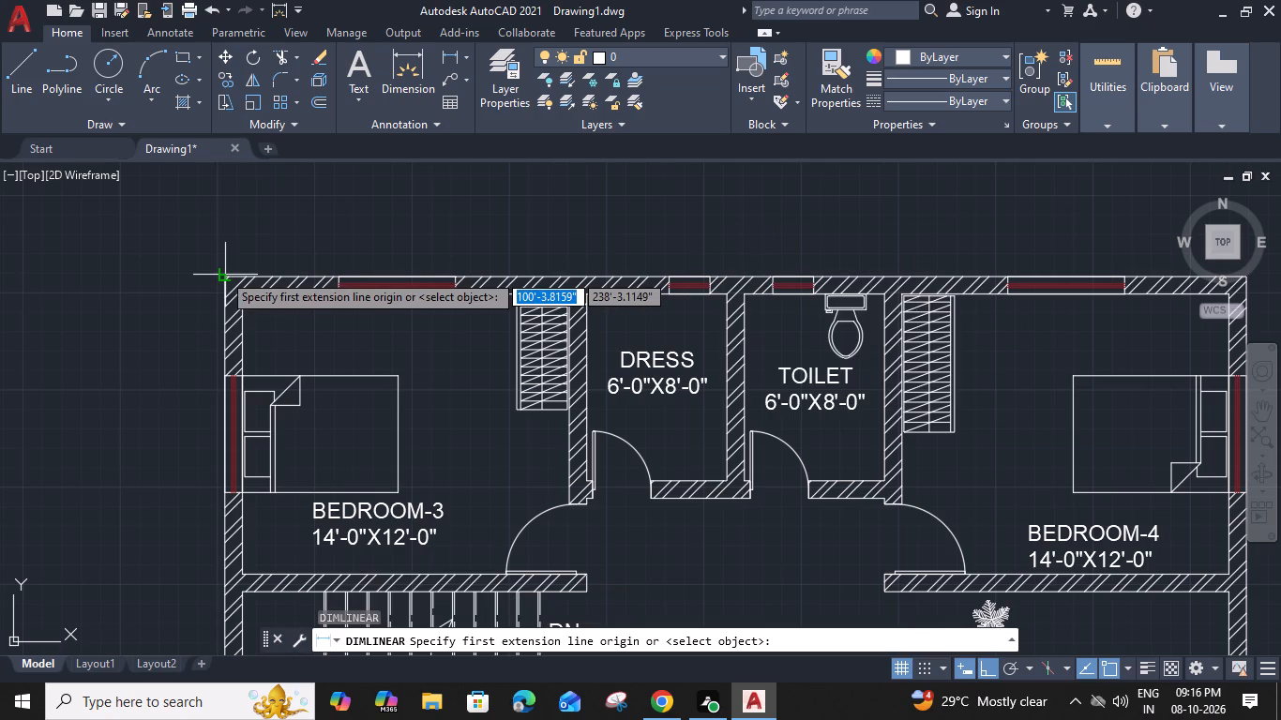
pyautogui.moveTo(664, 243); pyautogui.dragTo(302, 265, button='middle')
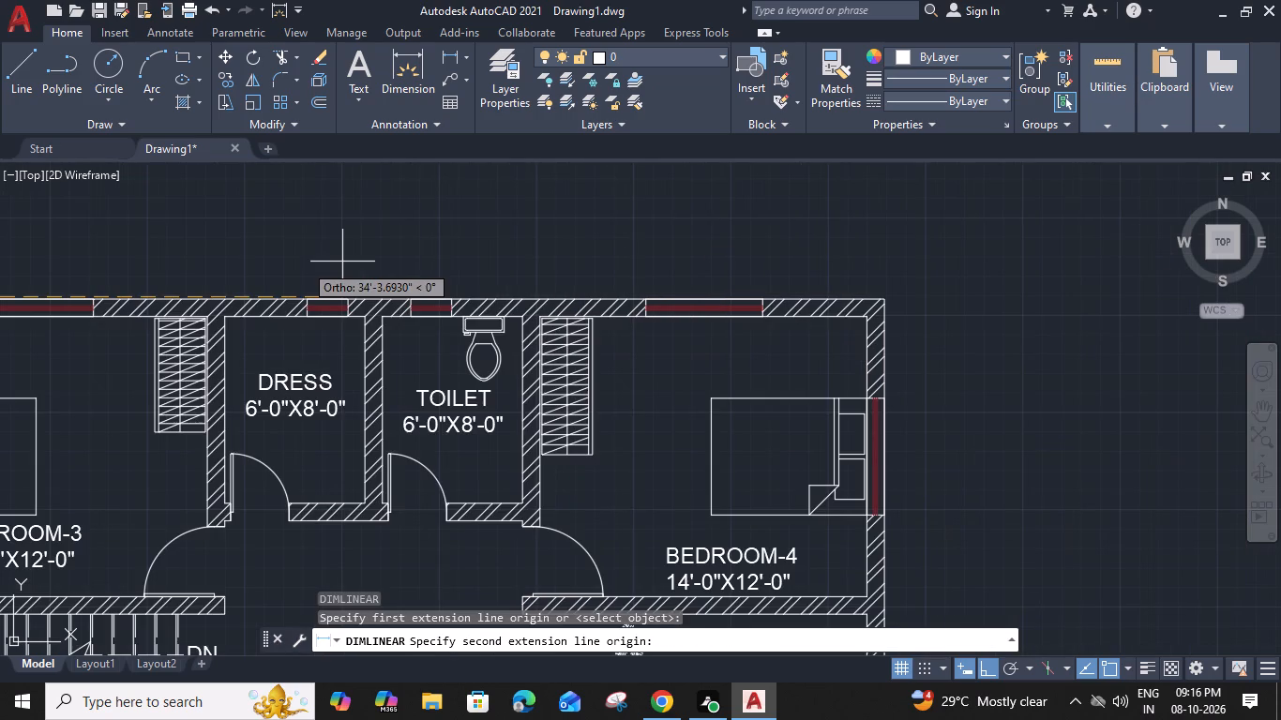
pyautogui.click(884, 295)
pyautogui.click(882, 269)
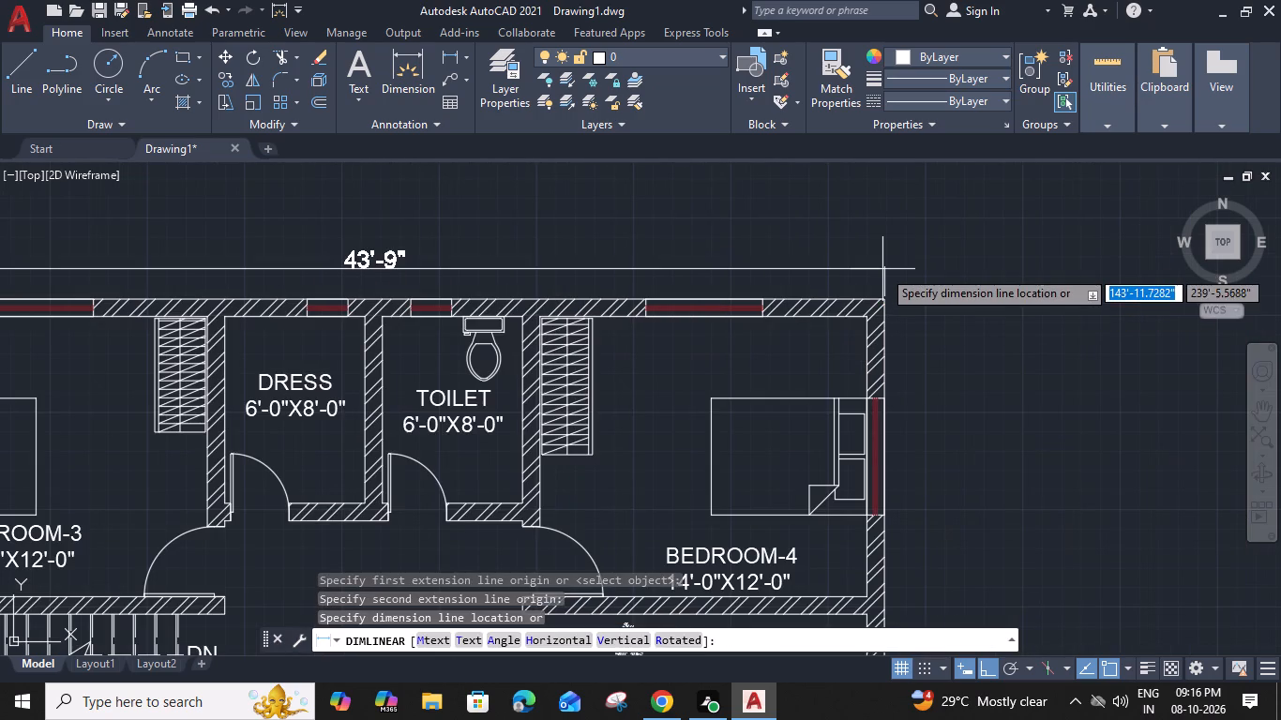
# Add a vertical linear dimension along the first floor plan's staircase-side outer wall, from BEDROOM-3's outer corner to BEDROOM-5's front corner.
pyautogui.scroll(-2, 511, 313)
pyautogui.moveTo(260, 368); pyautogui.dragTo(493, 342, button='middle')
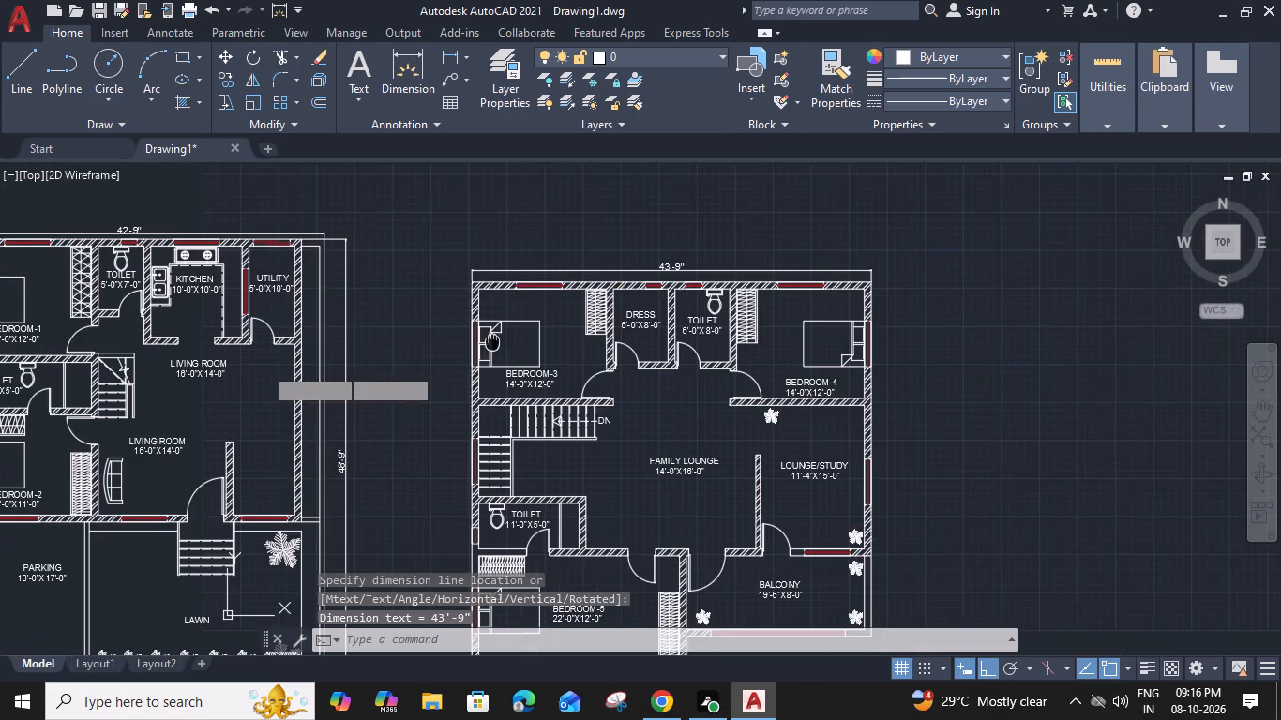
pyautogui.moveTo(493, 342); pyautogui.dragTo(496, 343, button='middle')
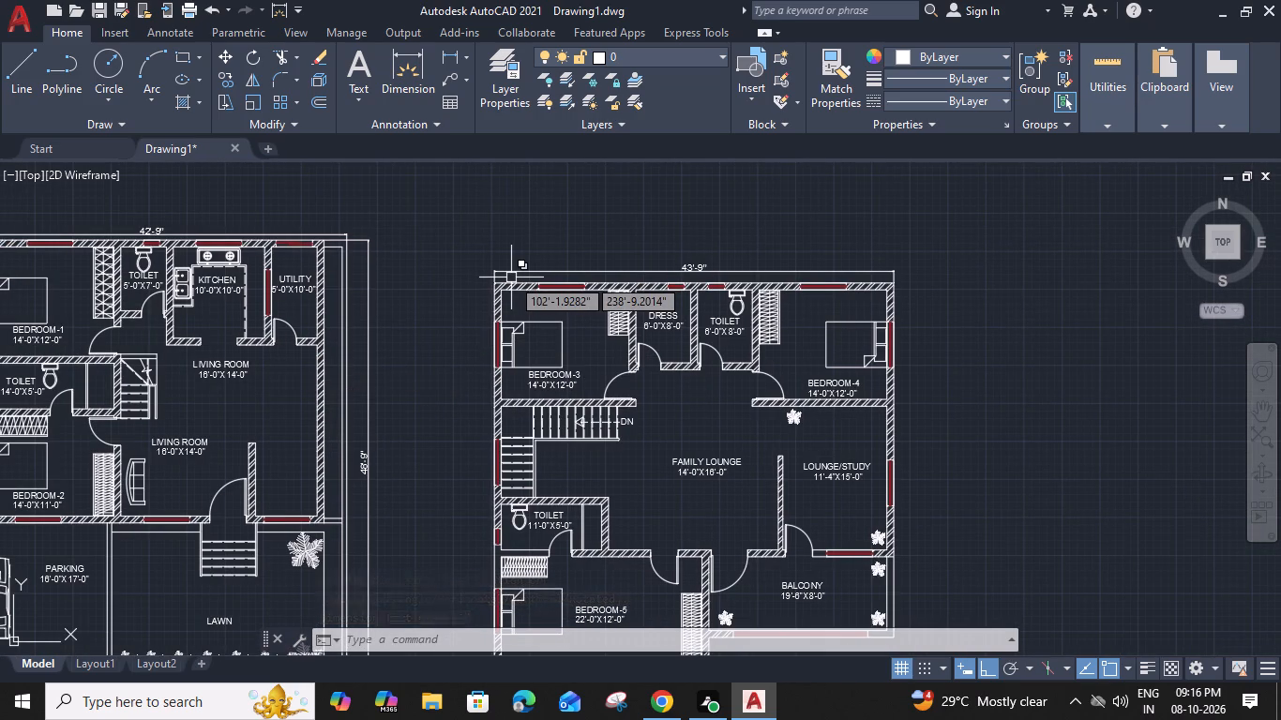
pyautogui.write('DIMLI')
pyautogui.press('space')
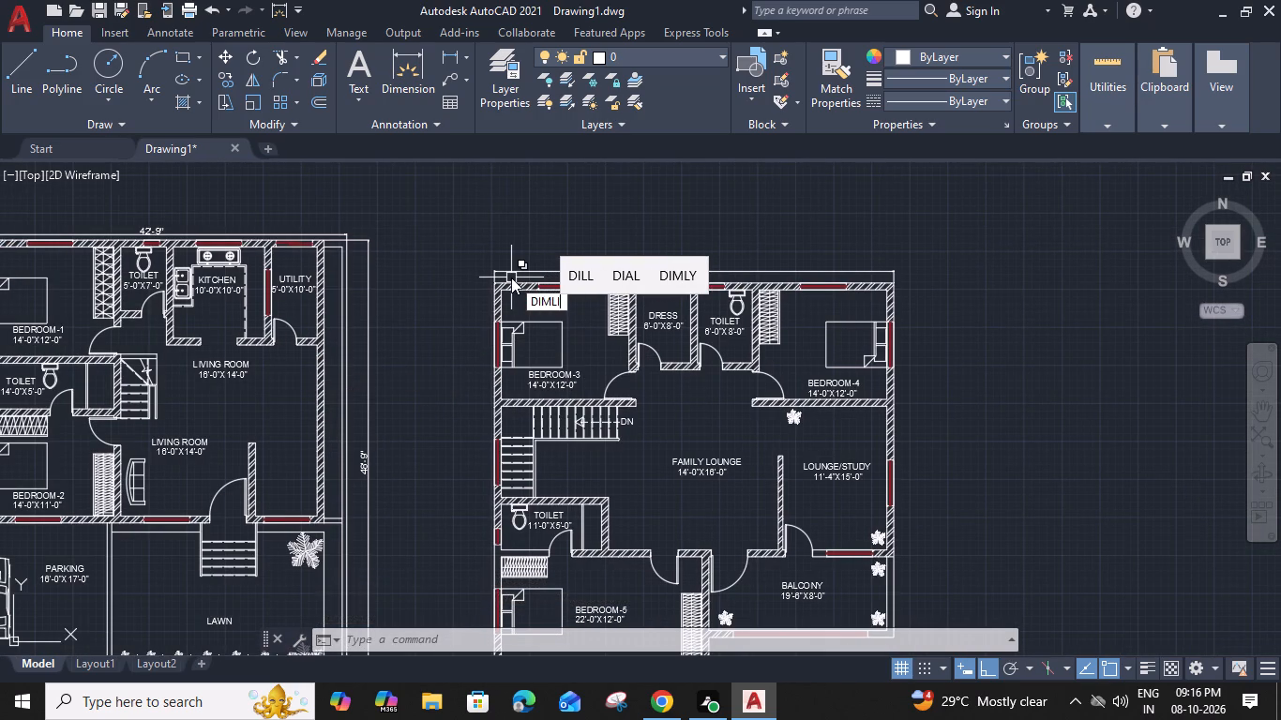
pyautogui.scroll(2, 487, 285)
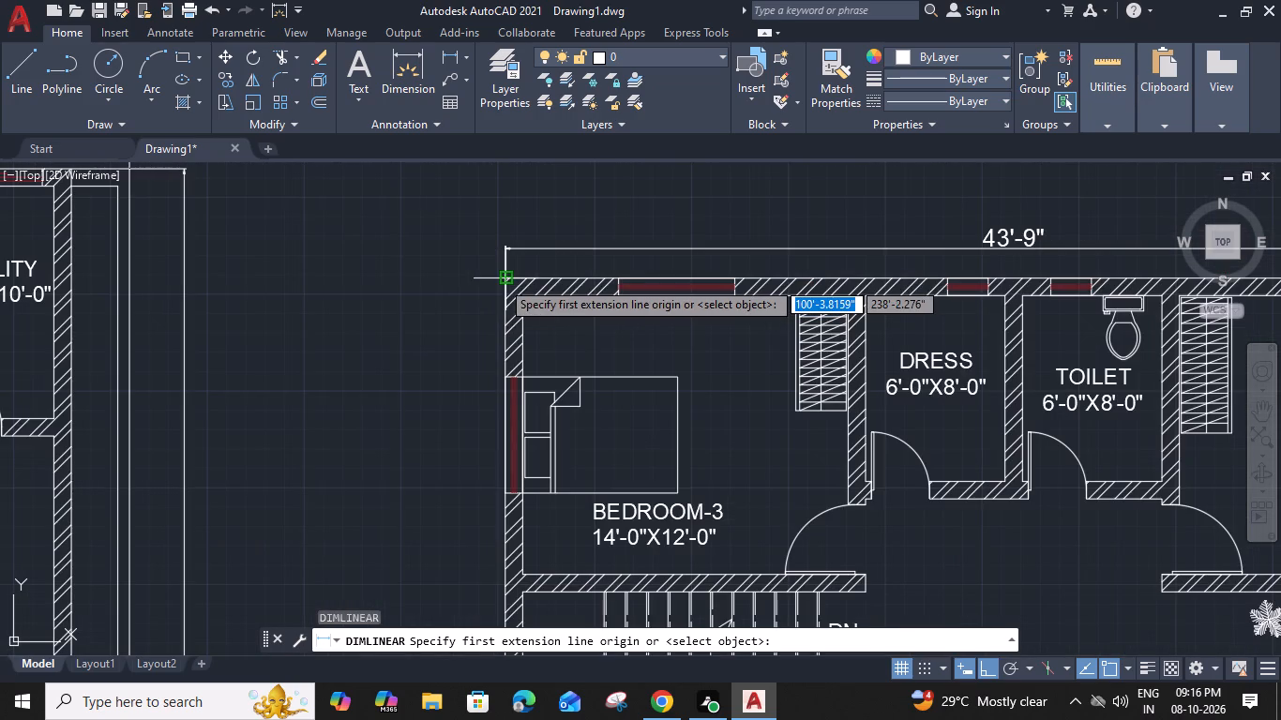
pyautogui.click(501, 280)
pyautogui.moveTo(497, 337); pyautogui.dragTo(532, 186, button='middle')
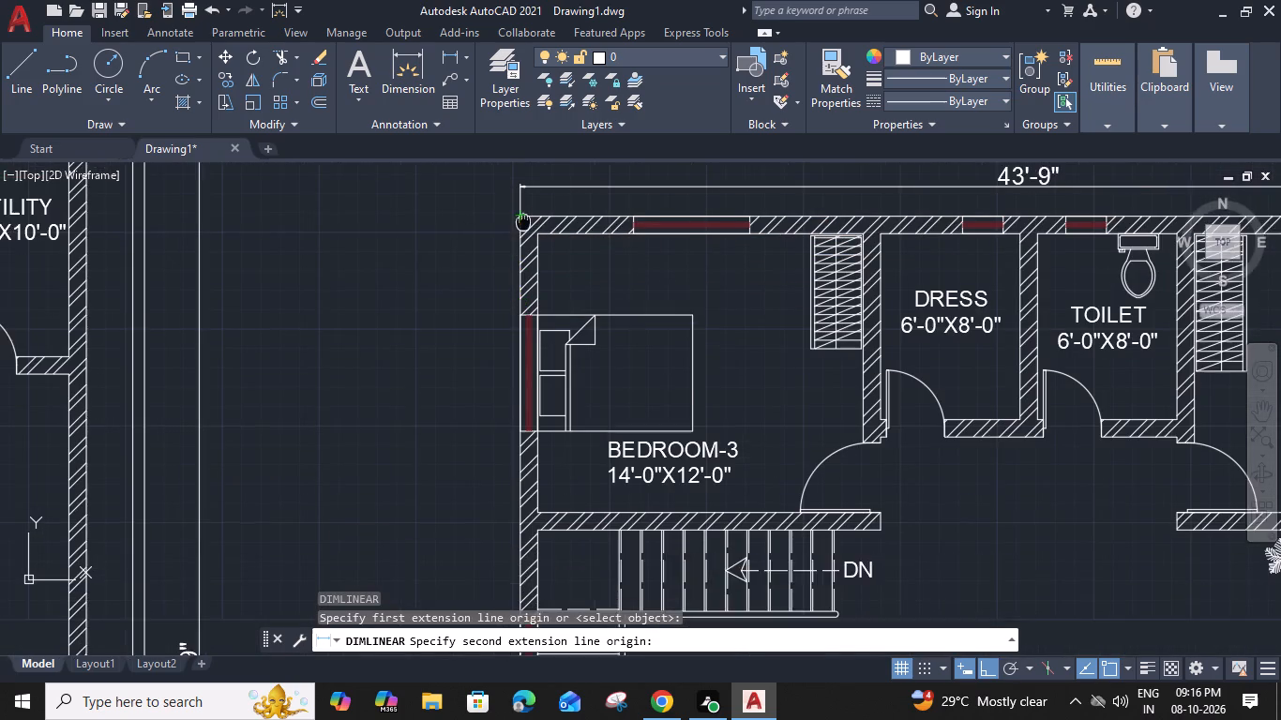
pyautogui.moveTo(532, 186); pyautogui.dragTo(552, 10, button='middle')
pyautogui.scroll(-2, 555, 413)
pyautogui.moveTo(557, 418); pyautogui.dragTo(577, 109, button='middle')
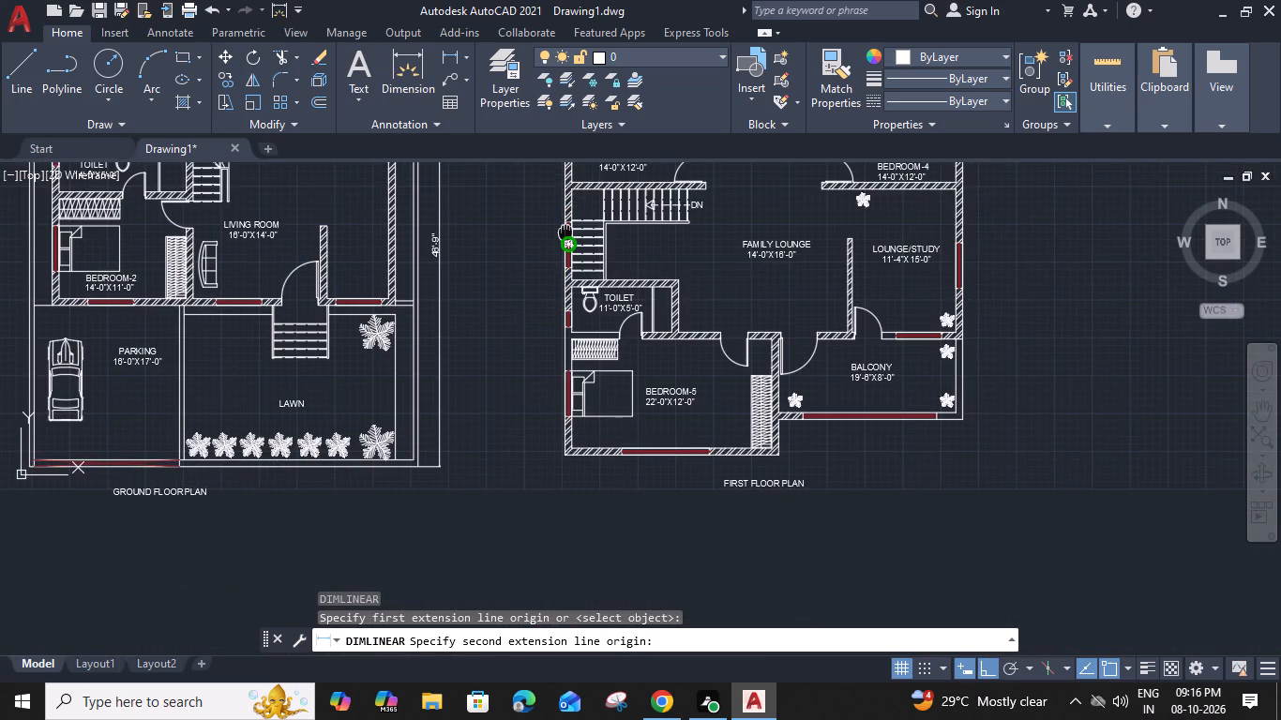
pyautogui.scroll(3, 573, 315)
pyautogui.click(581, 305)
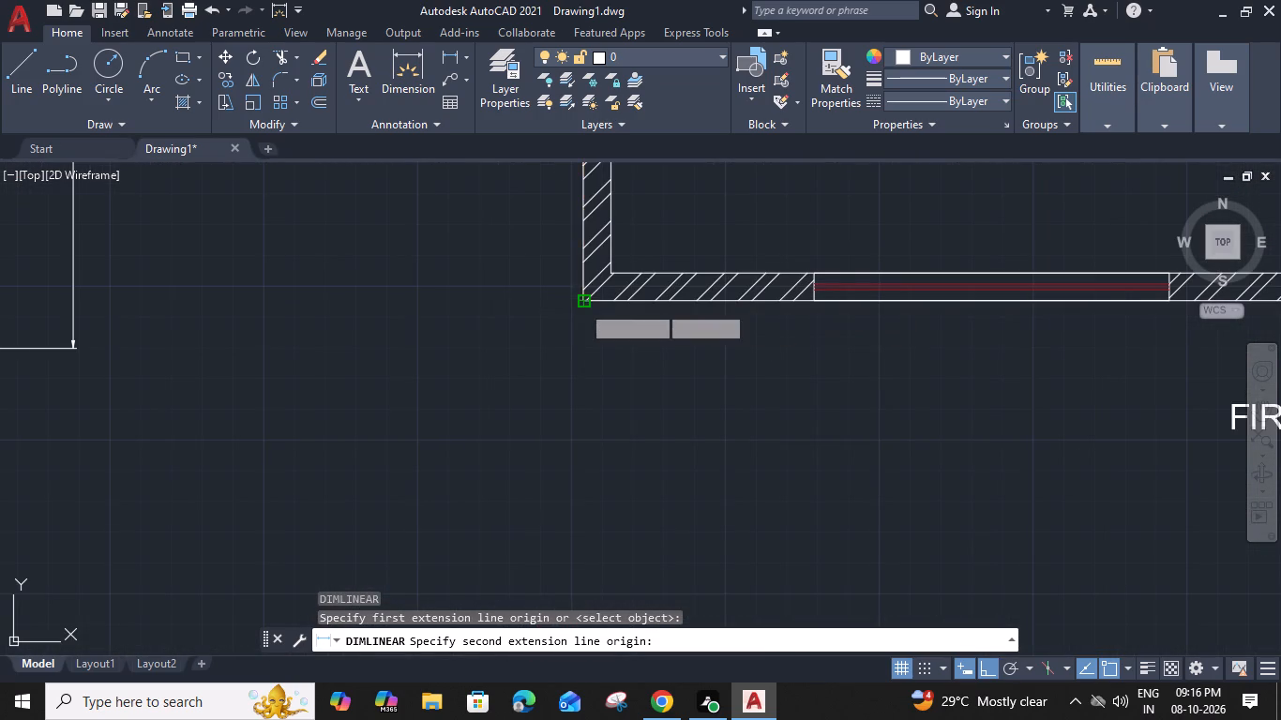
pyautogui.click(523, 312)
pyautogui.scroll(-4, 523, 311)
pyautogui.moveTo(627, 295); pyautogui.dragTo(623, 418, button='middle')
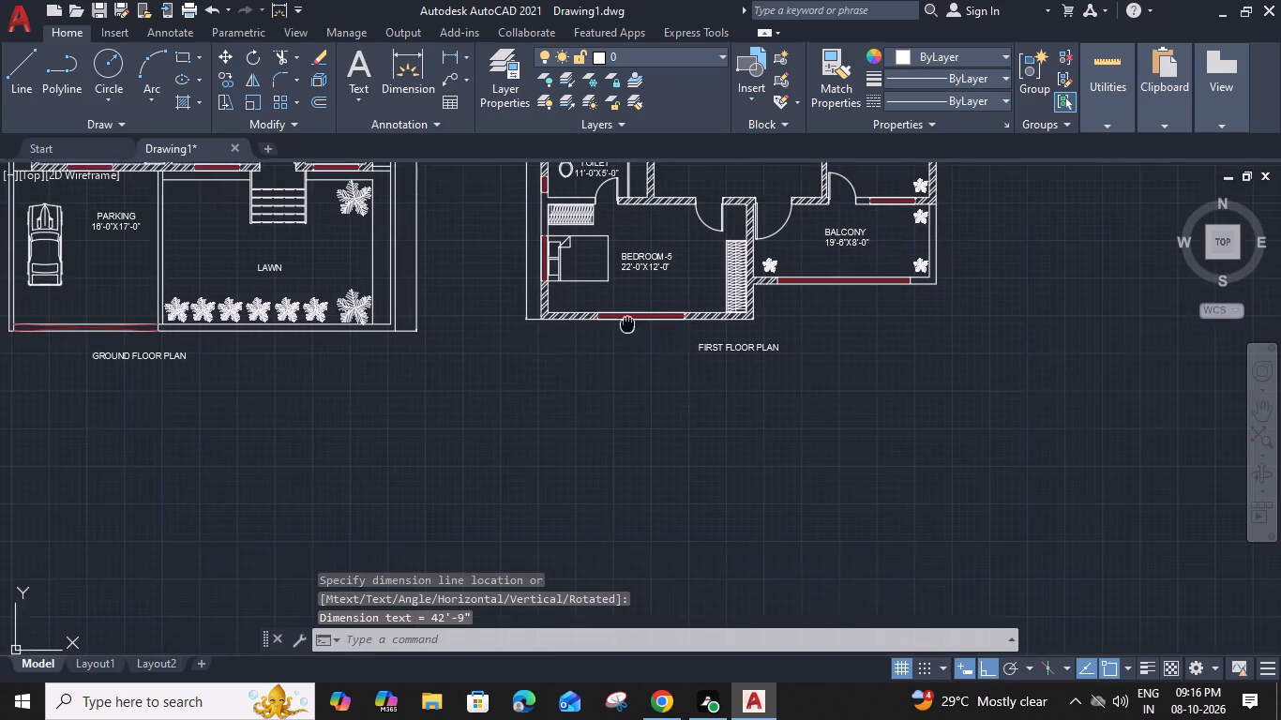
pyautogui.moveTo(623, 418); pyautogui.dragTo(610, 483, button='middle')
pyautogui.press('Escape')
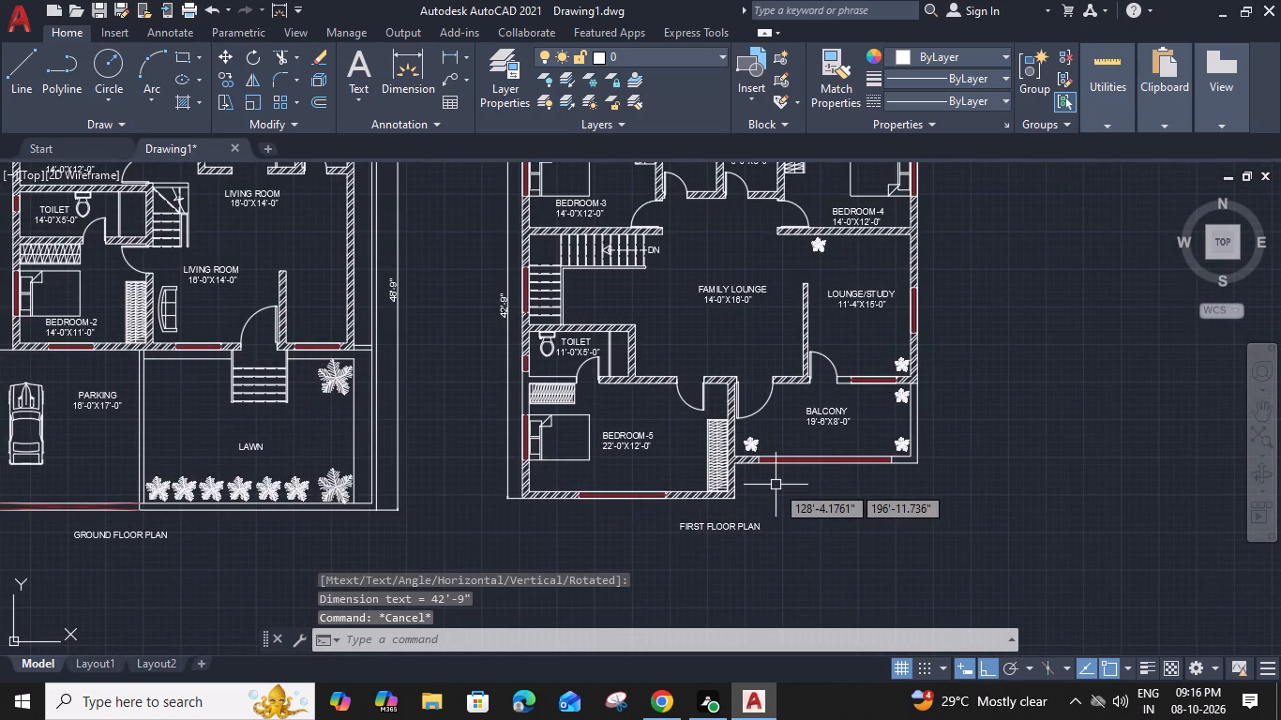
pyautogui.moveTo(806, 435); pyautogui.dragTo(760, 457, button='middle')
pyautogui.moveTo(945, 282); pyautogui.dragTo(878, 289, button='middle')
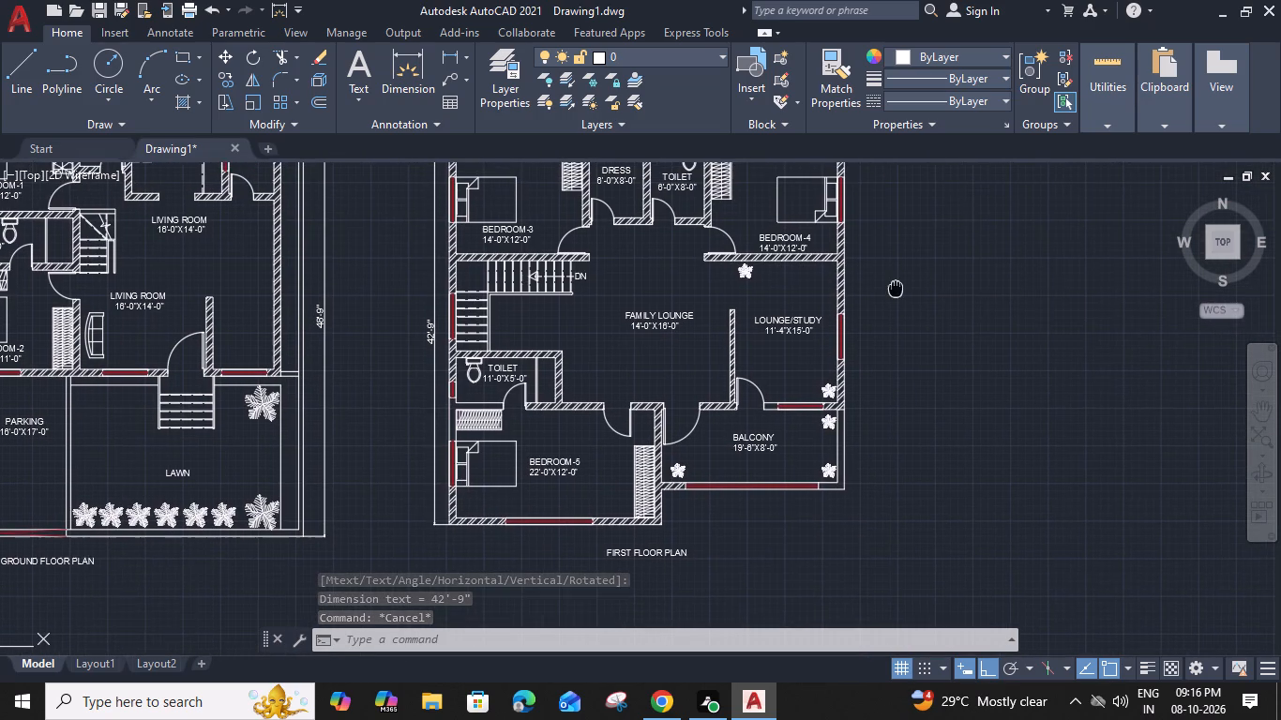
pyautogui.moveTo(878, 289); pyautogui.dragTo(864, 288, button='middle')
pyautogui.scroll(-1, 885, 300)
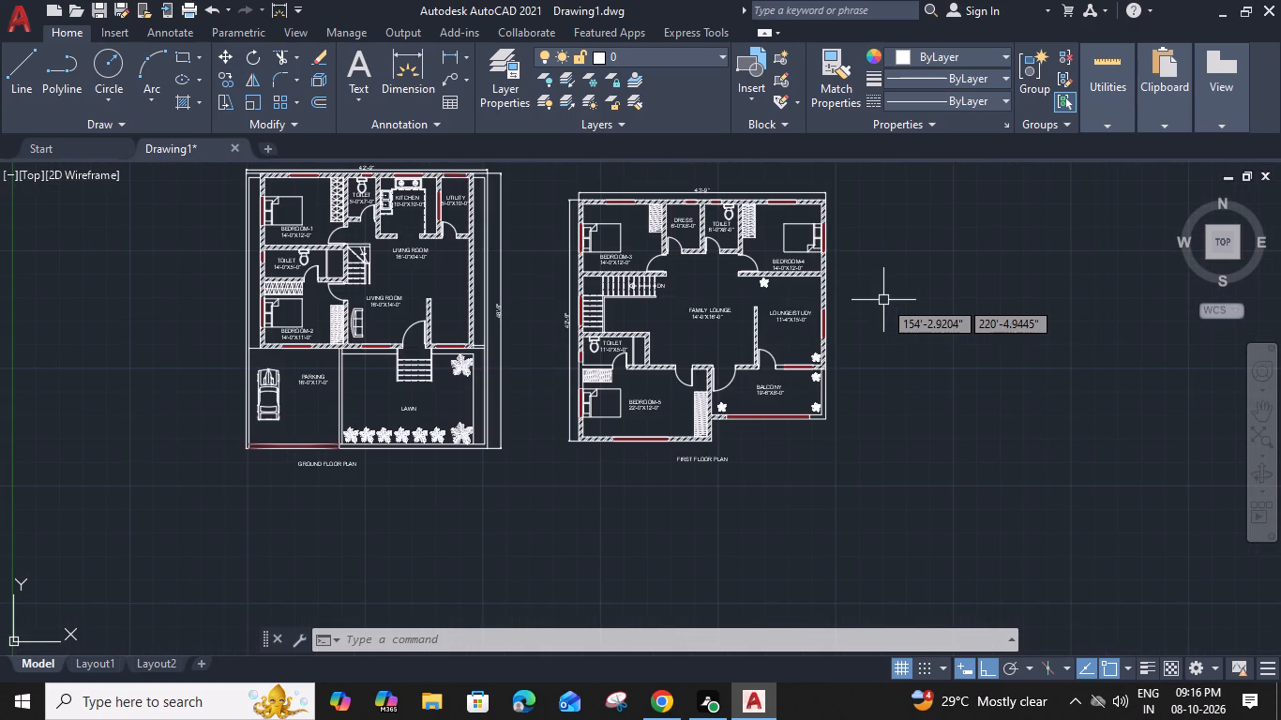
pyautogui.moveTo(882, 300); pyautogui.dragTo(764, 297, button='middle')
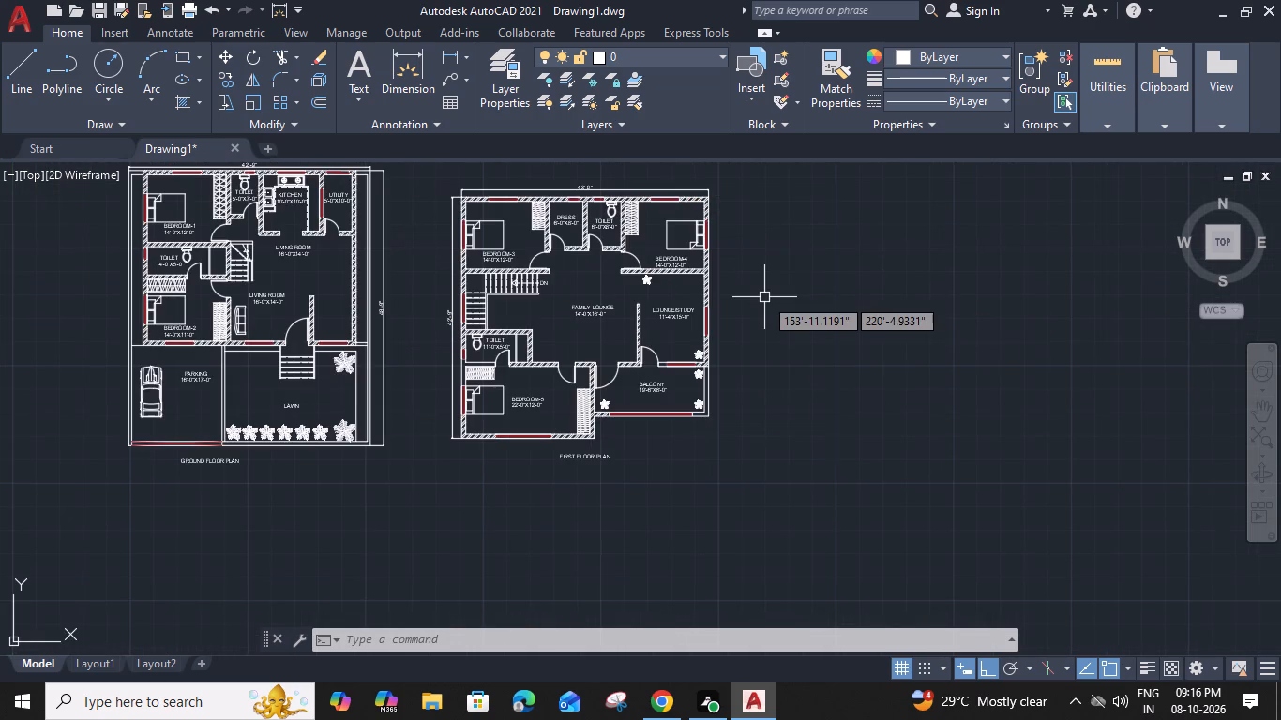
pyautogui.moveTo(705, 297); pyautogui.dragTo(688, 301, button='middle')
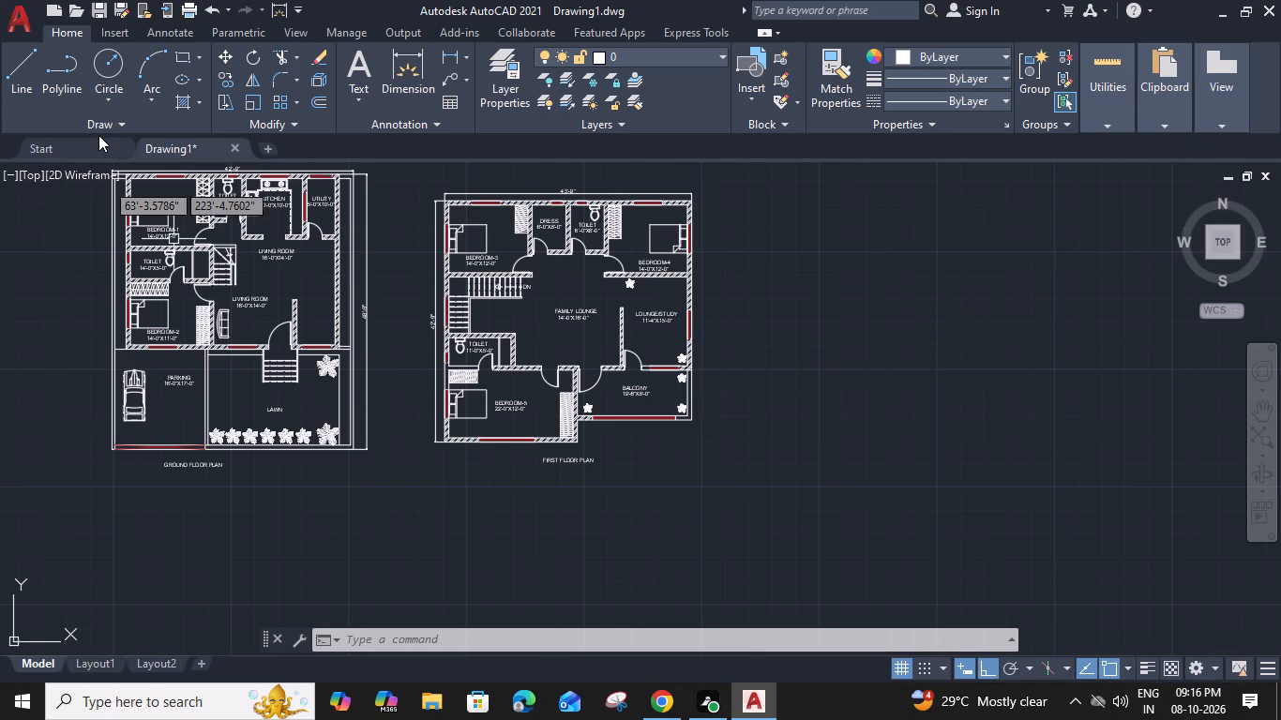
# Create a new blank drawing.
pyautogui.click(268, 146)
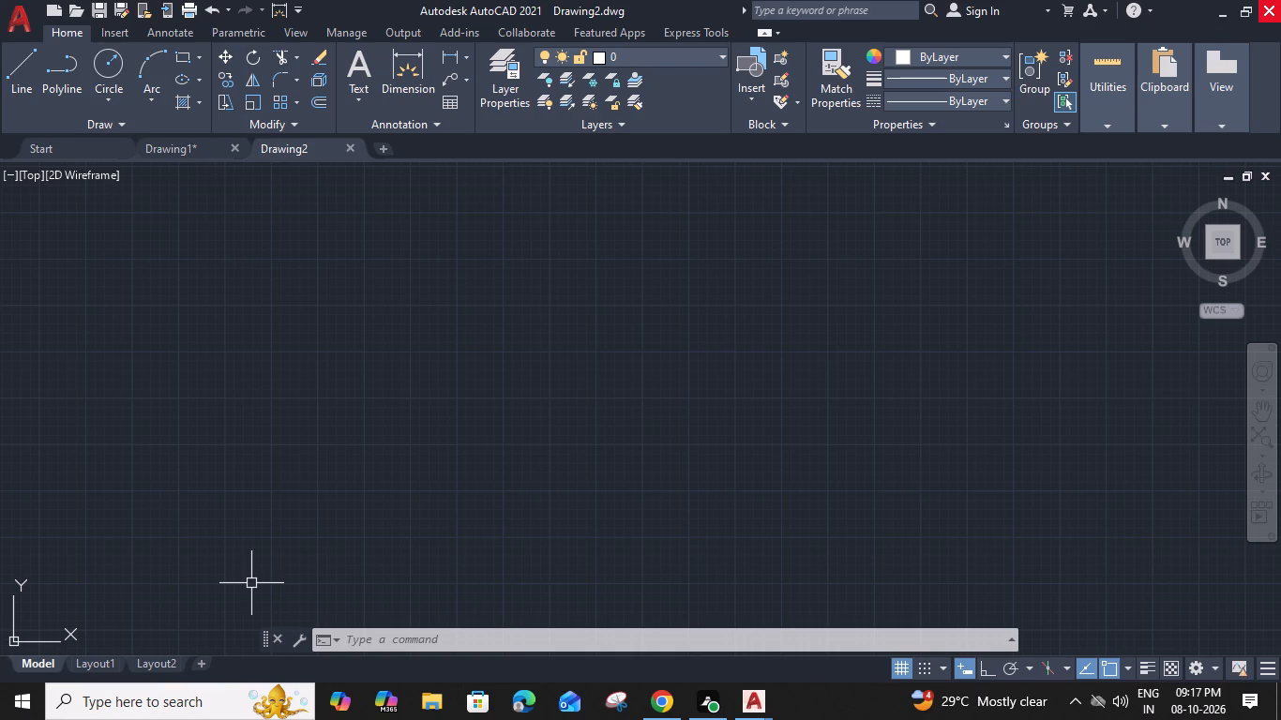
# Set the drawing units to Engineering length with 0'-0.00" precision and Inches as the insertion scale.
pyautogui.write('UN')
pyautogui.press('space')
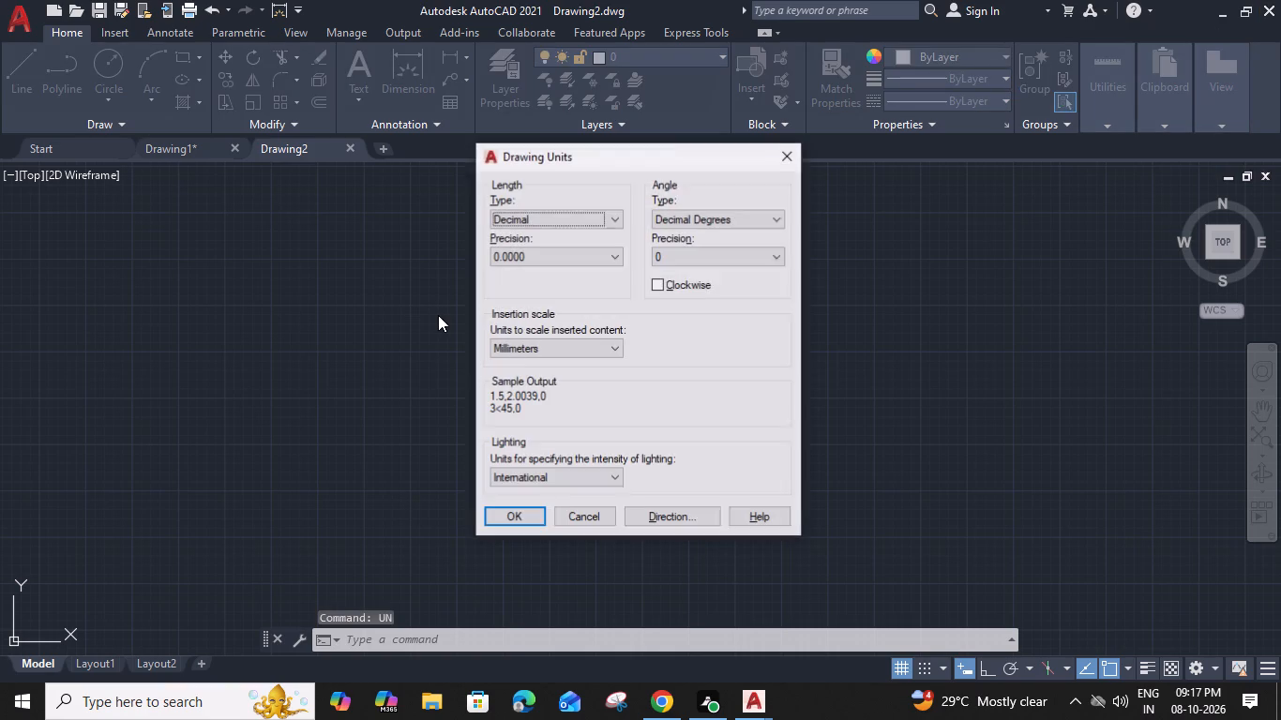
pyautogui.click(609, 213)
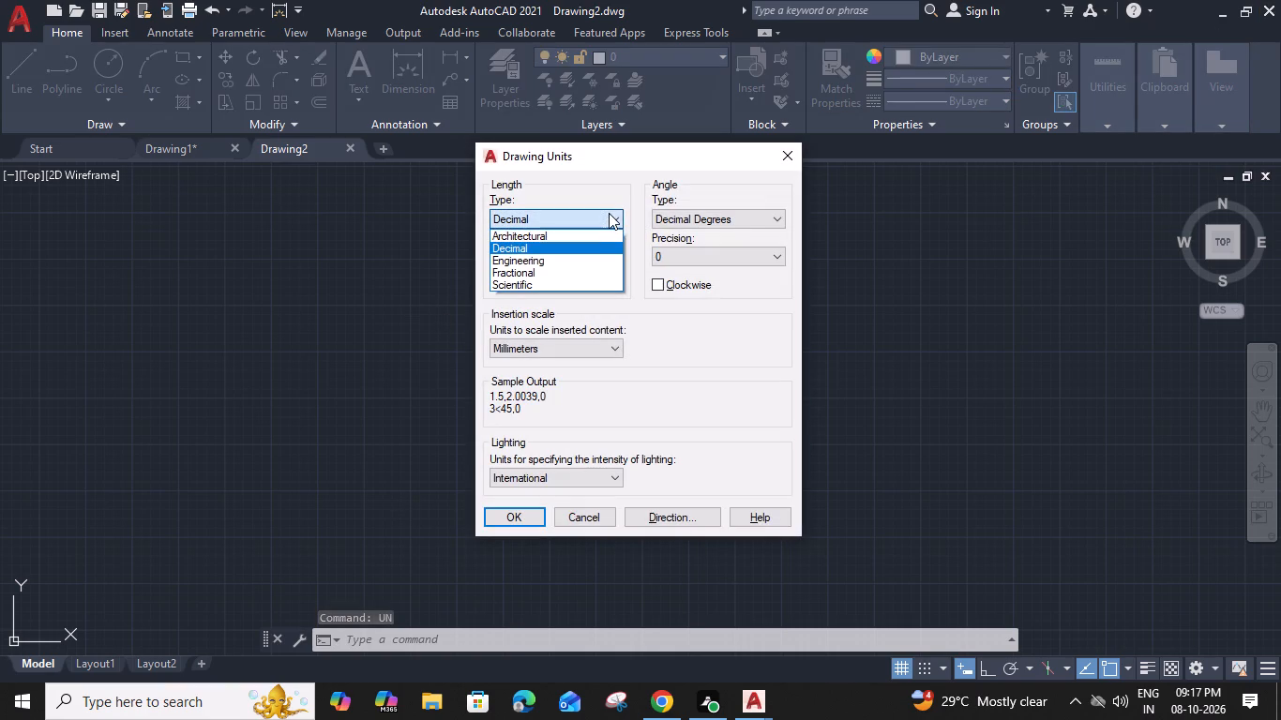
pyautogui.click(609, 254)
pyautogui.click(619, 257)
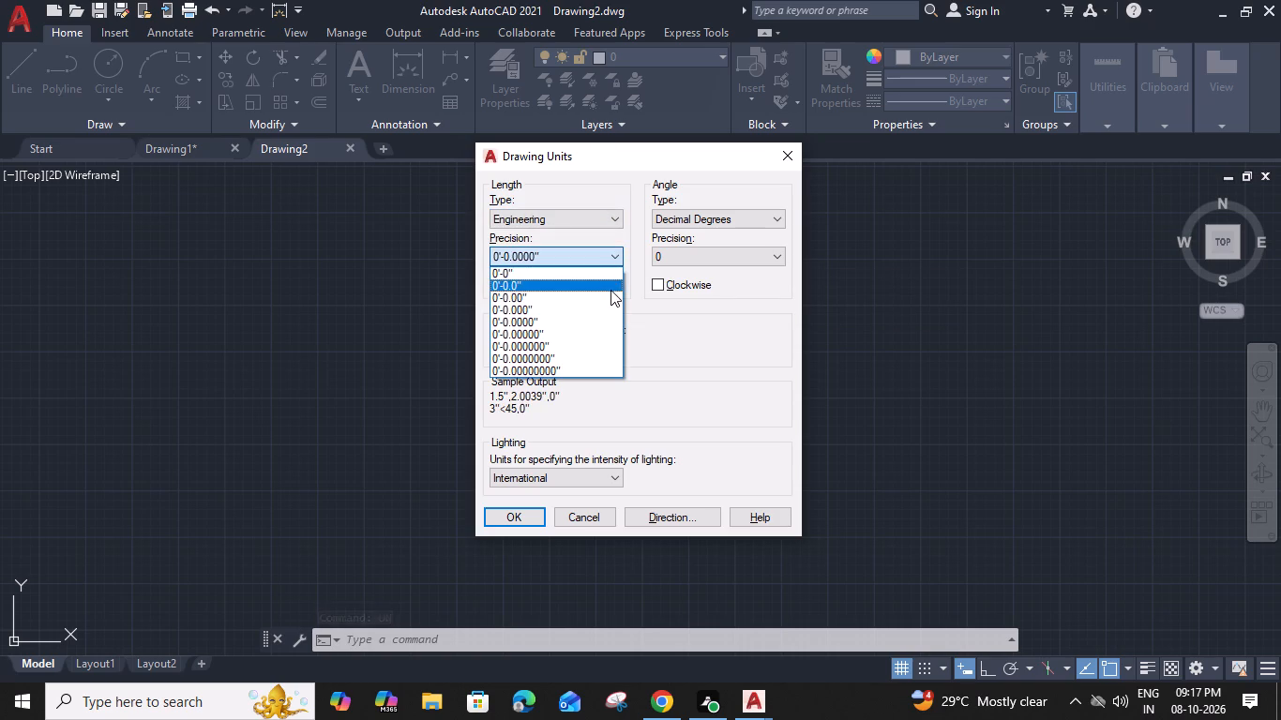
pyautogui.click(607, 299)
pyautogui.click(618, 350)
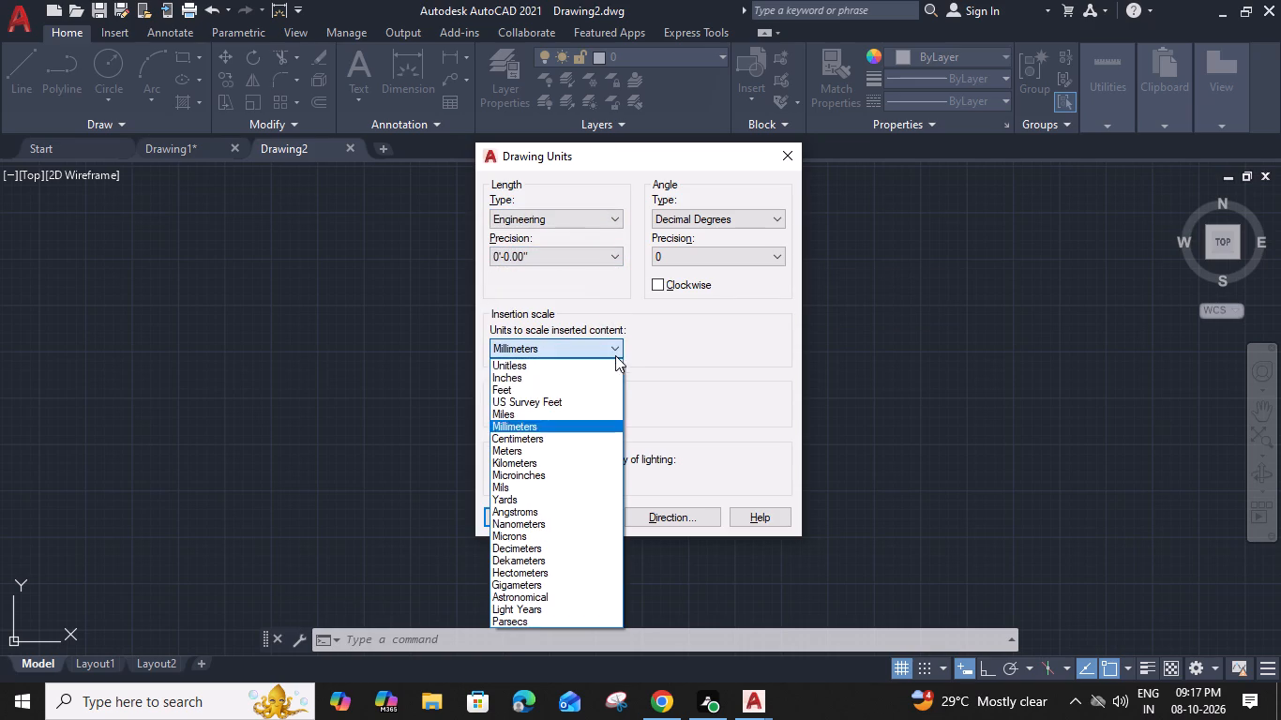
pyautogui.click(599, 375)
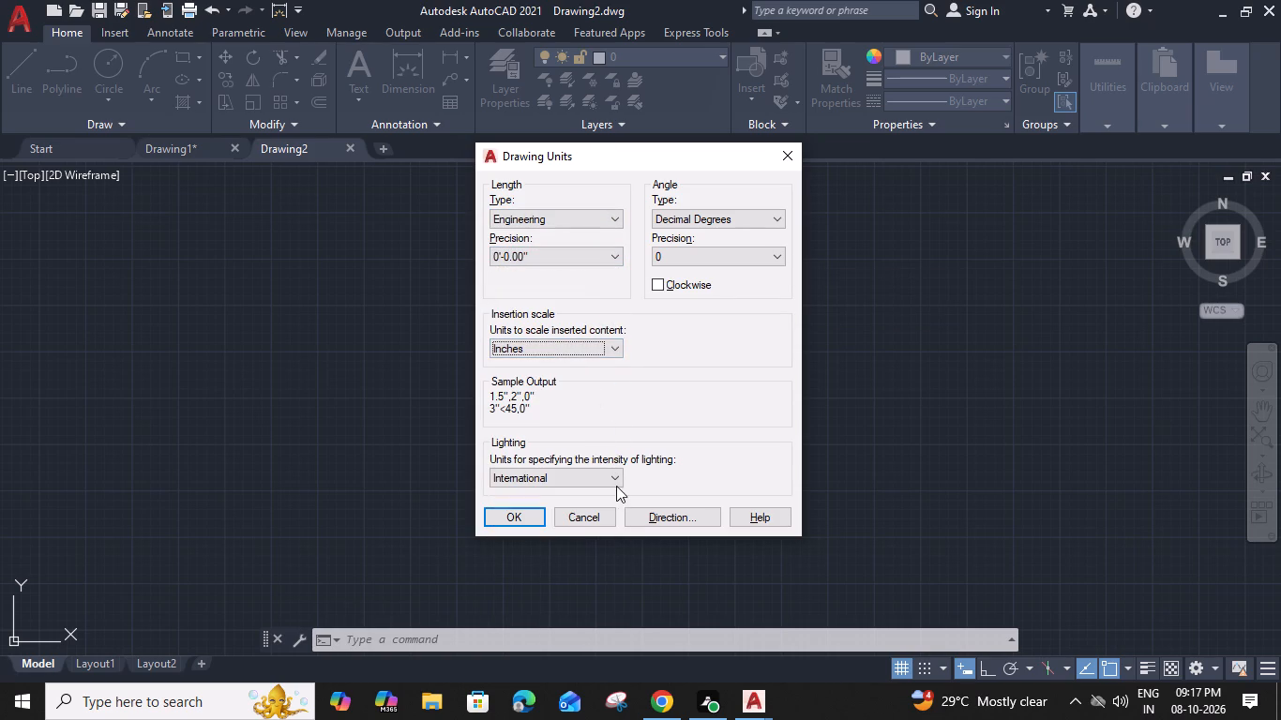
pyautogui.click(534, 519)
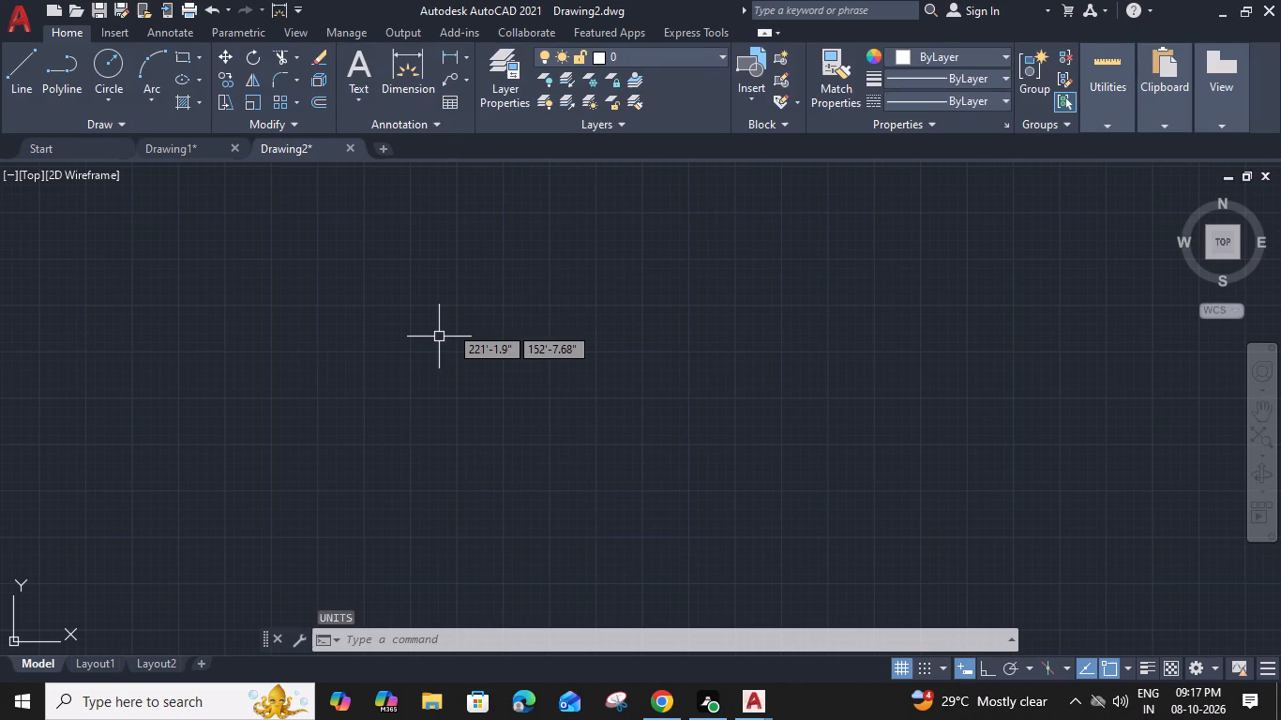
# Modify the ISO-25 dimension style to the Engineering unit format with 9" text height, and make it the current style.
pyautogui.write('D')
pyautogui.press('space')
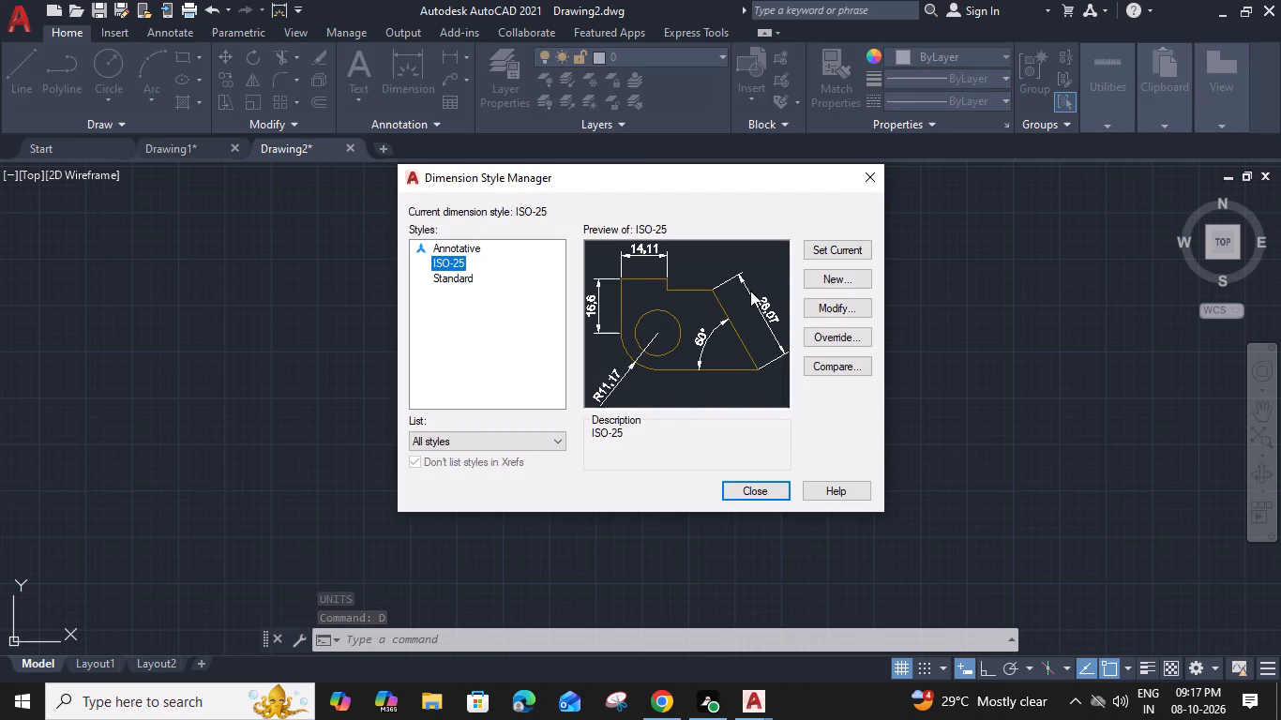
pyautogui.click(816, 307)
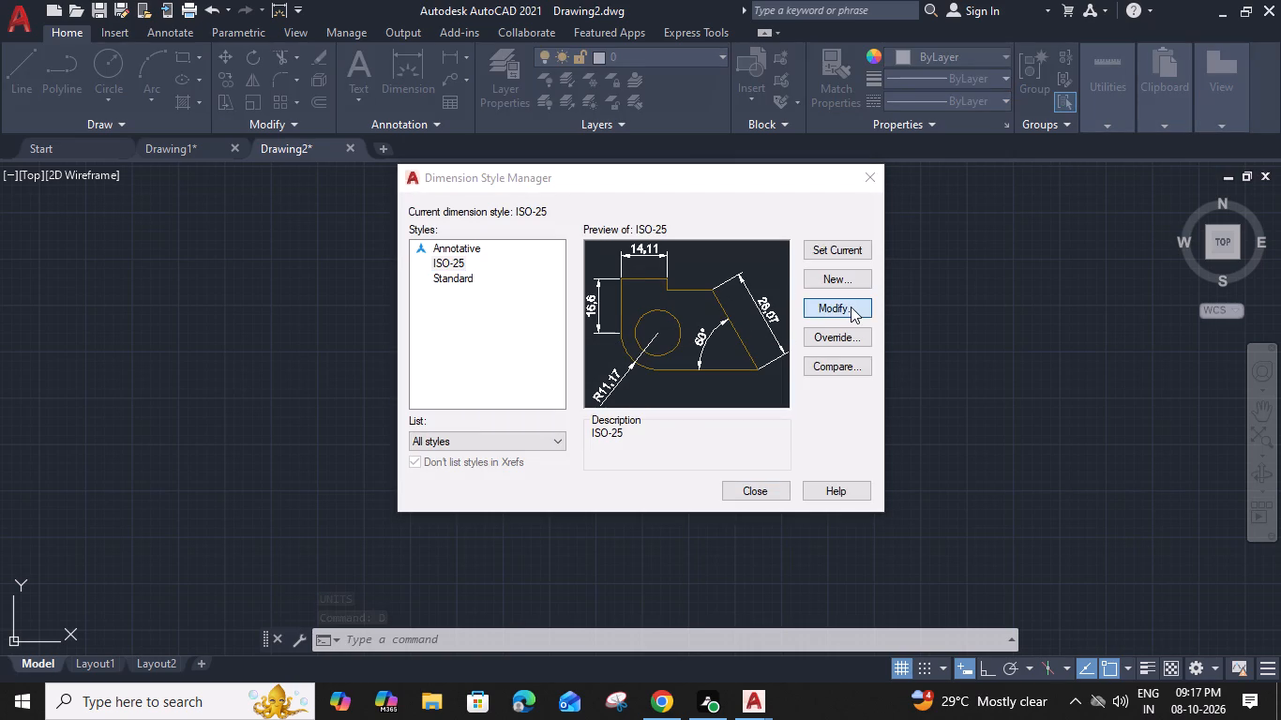
pyautogui.click(856, 307)
pyautogui.doubleClick(857, 305)
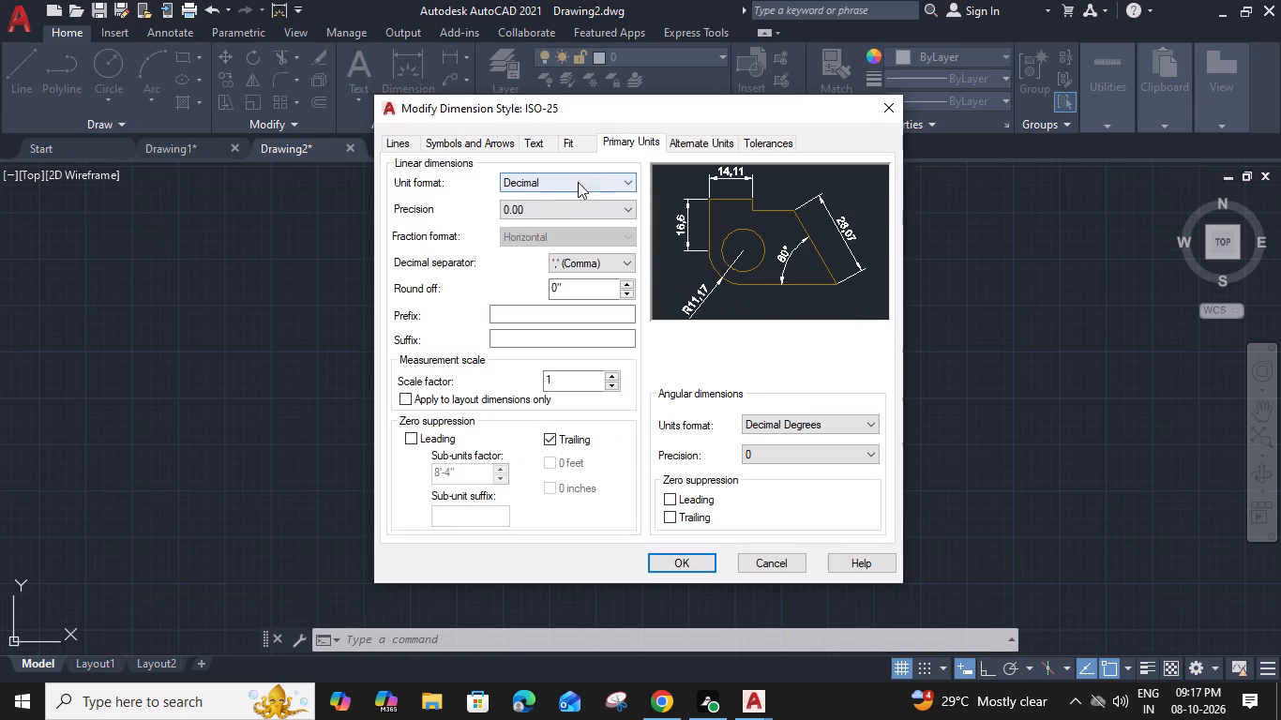
pyautogui.click(626, 186)
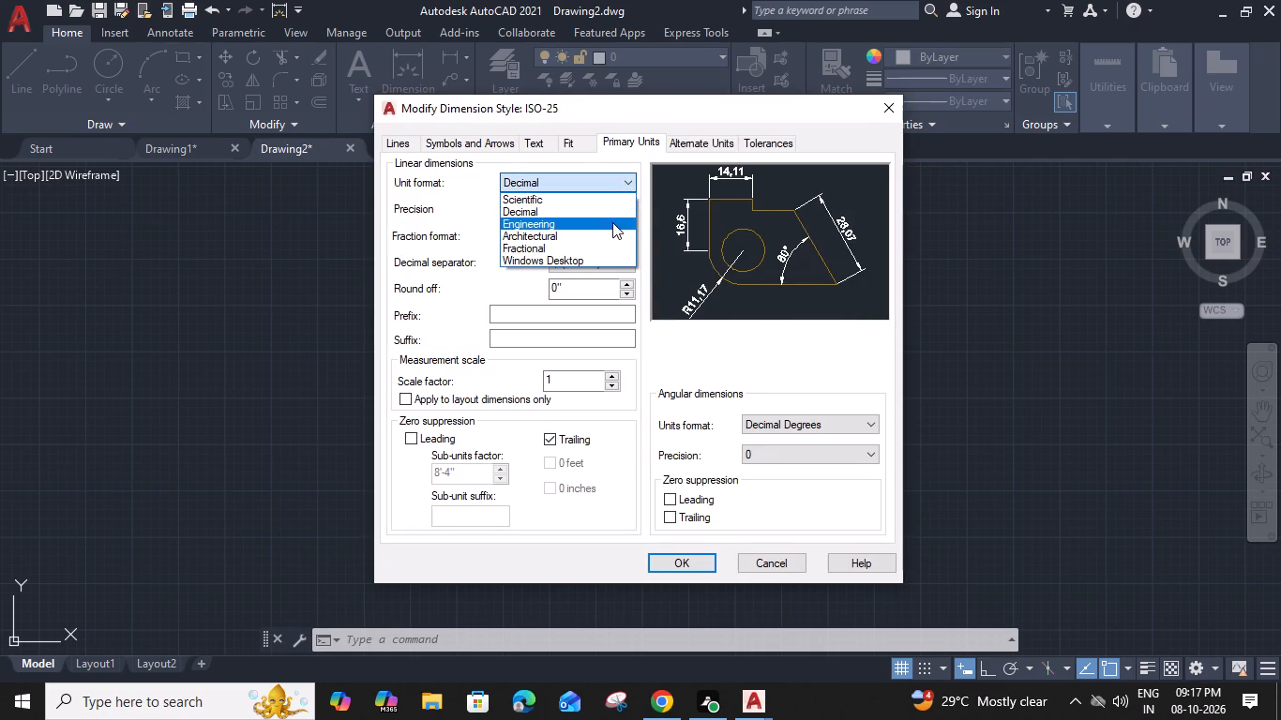
pyautogui.click(612, 222)
pyautogui.click(535, 144)
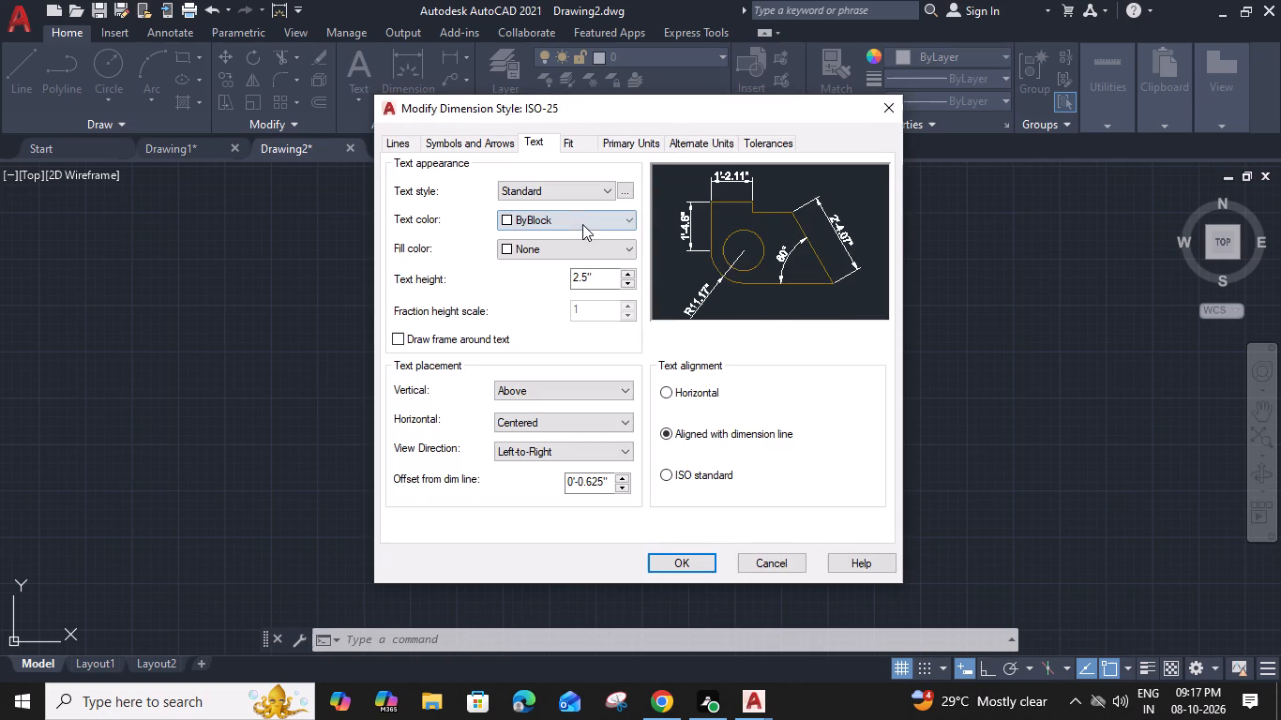
pyautogui.moveTo(602, 278); pyautogui.dragTo(414, 290)
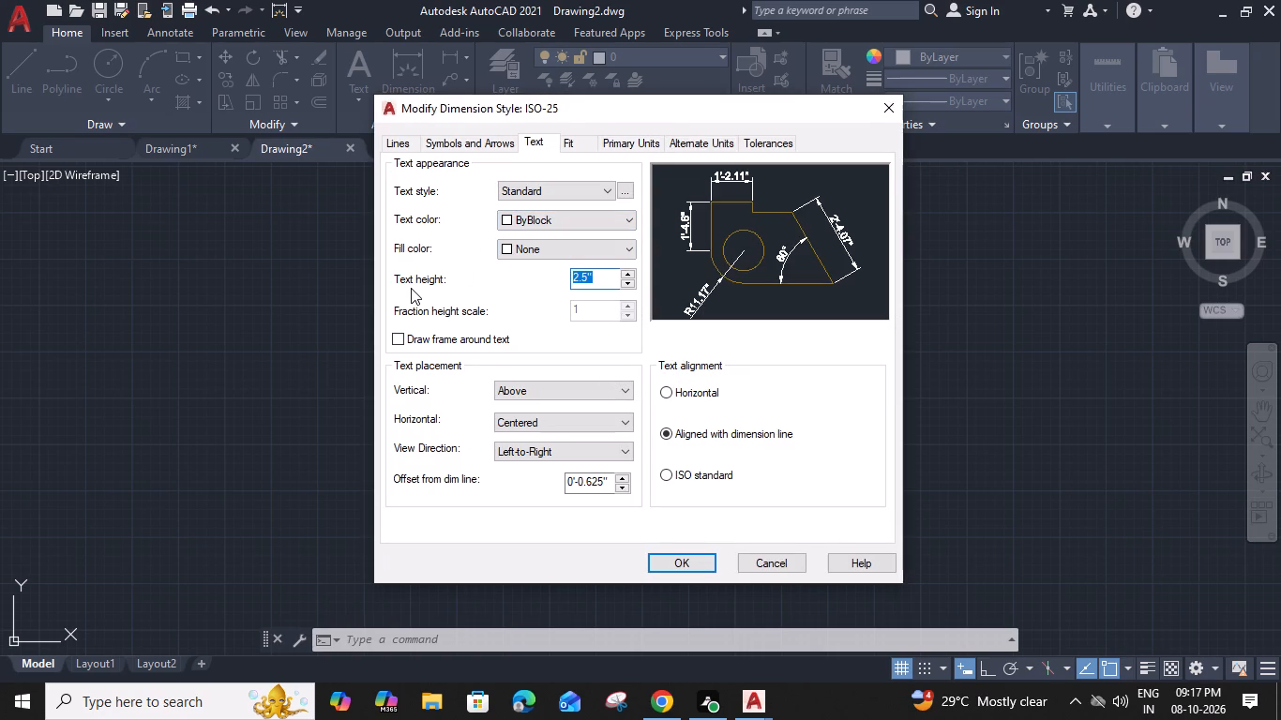
pyautogui.write('9"')
pyautogui.press('Return')
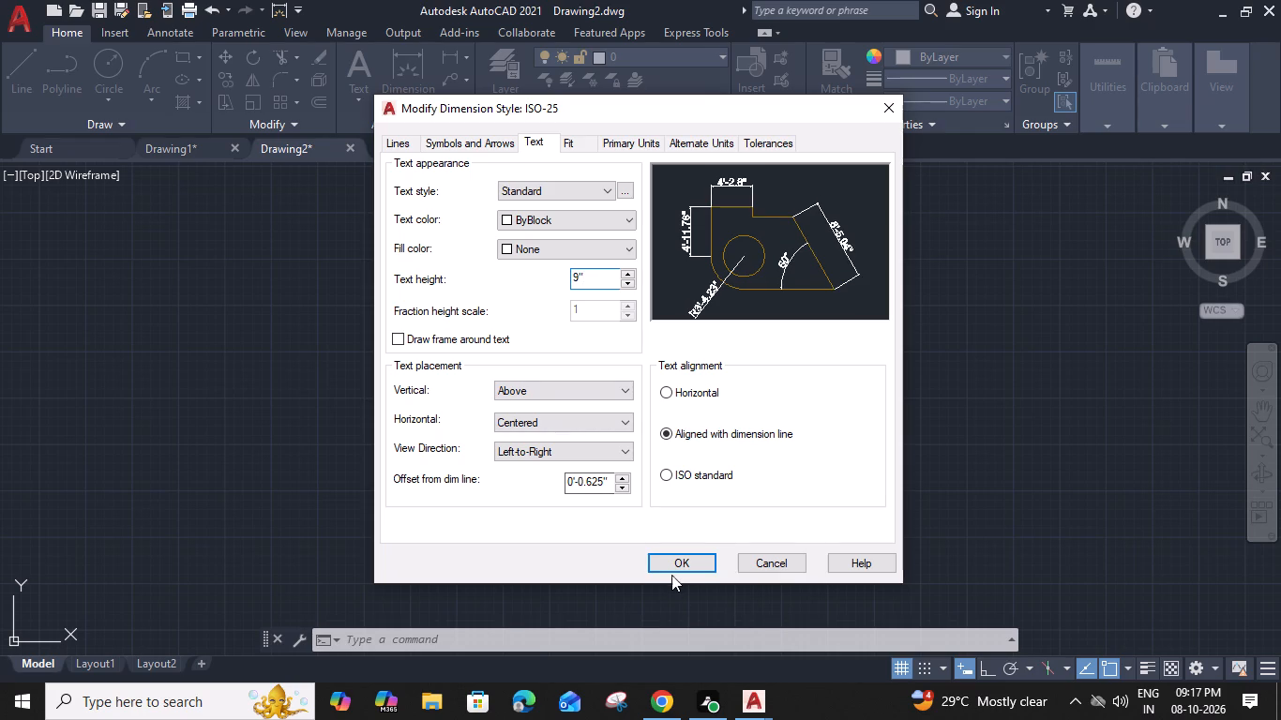
pyautogui.click(674, 564)
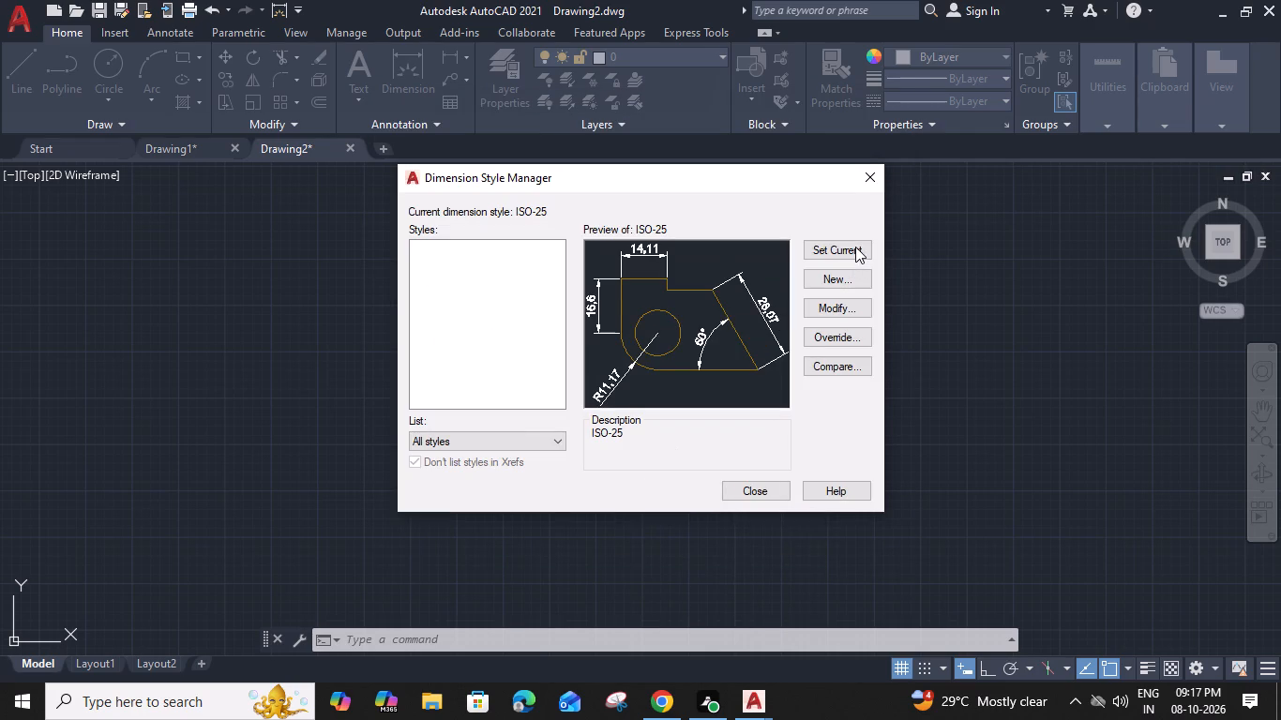
pyautogui.click(855, 247)
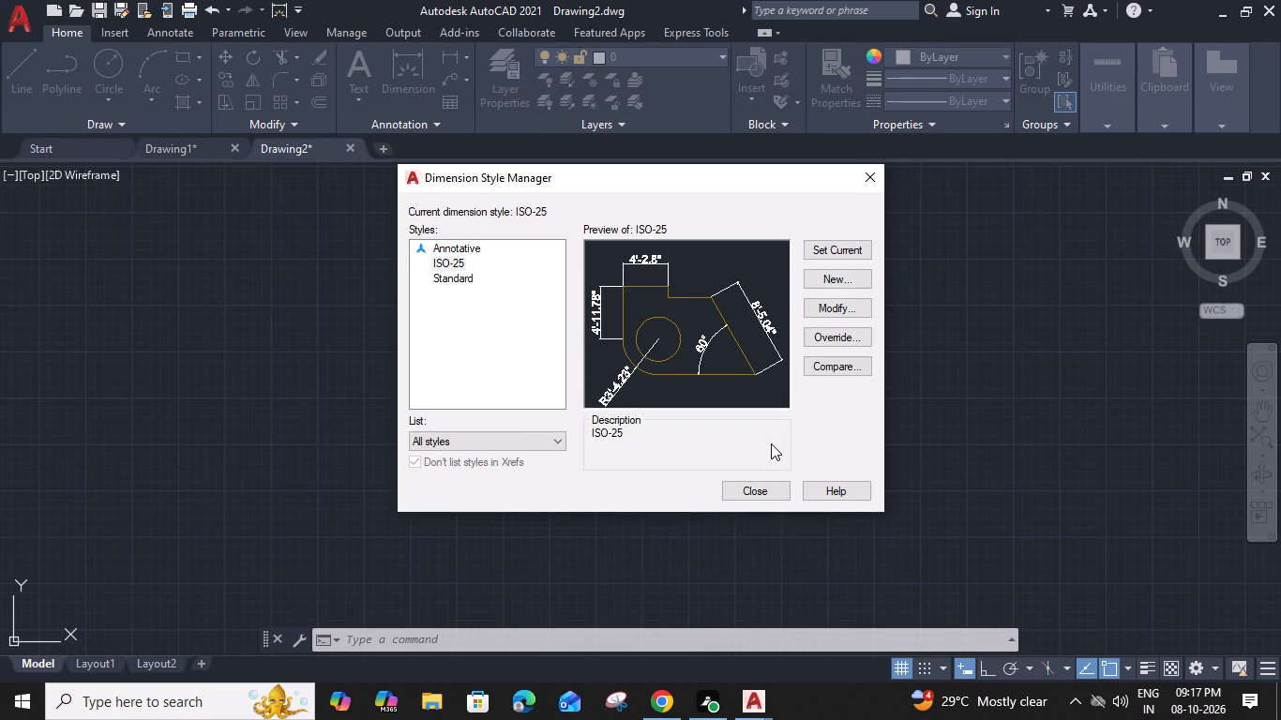
pyautogui.click(834, 250)
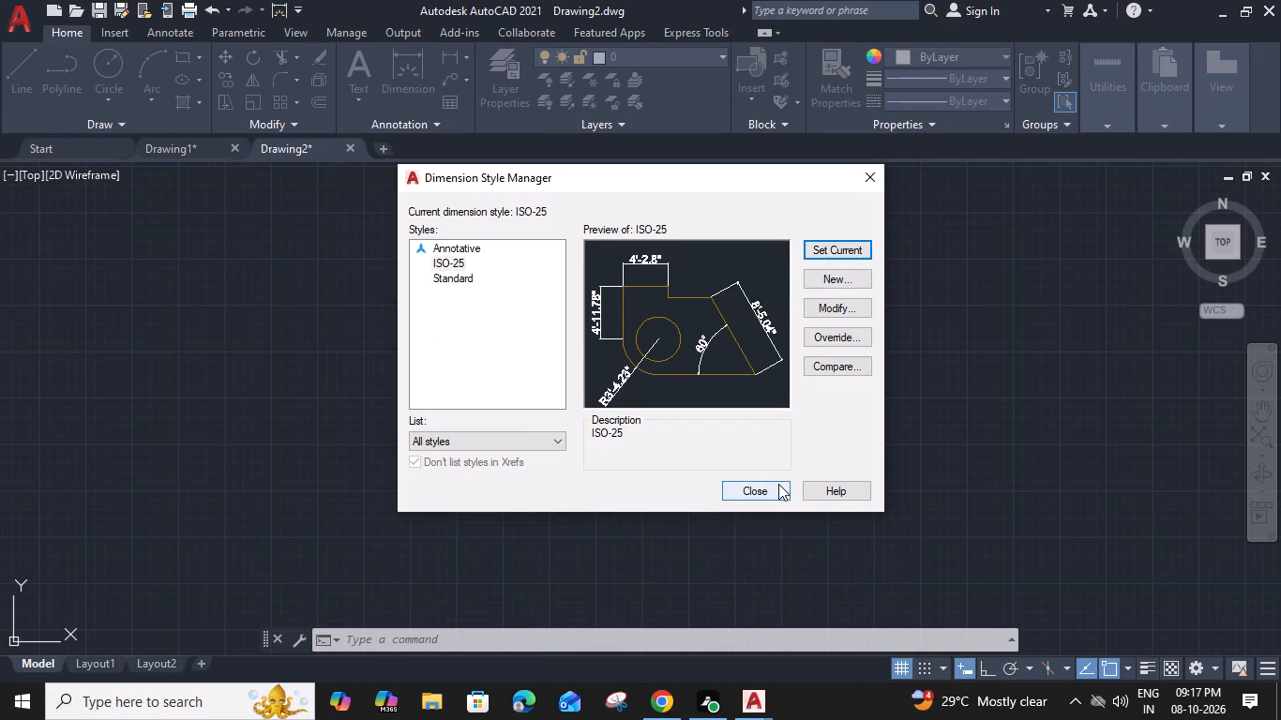
pyautogui.click(776, 490)
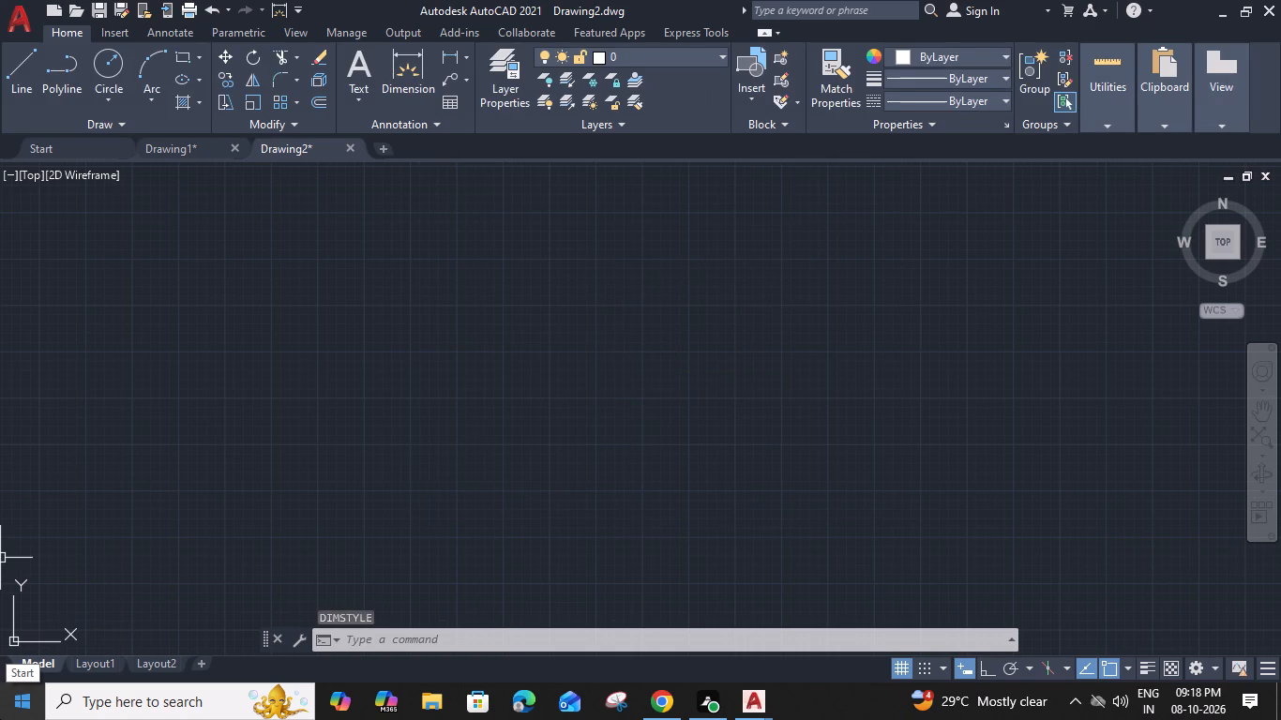
# With Ortho on, draw a 40' vertical line downward and continue it with a 50' horizontal line running east from its lower end.
pyautogui.hotkey('ctrl', 'F8')
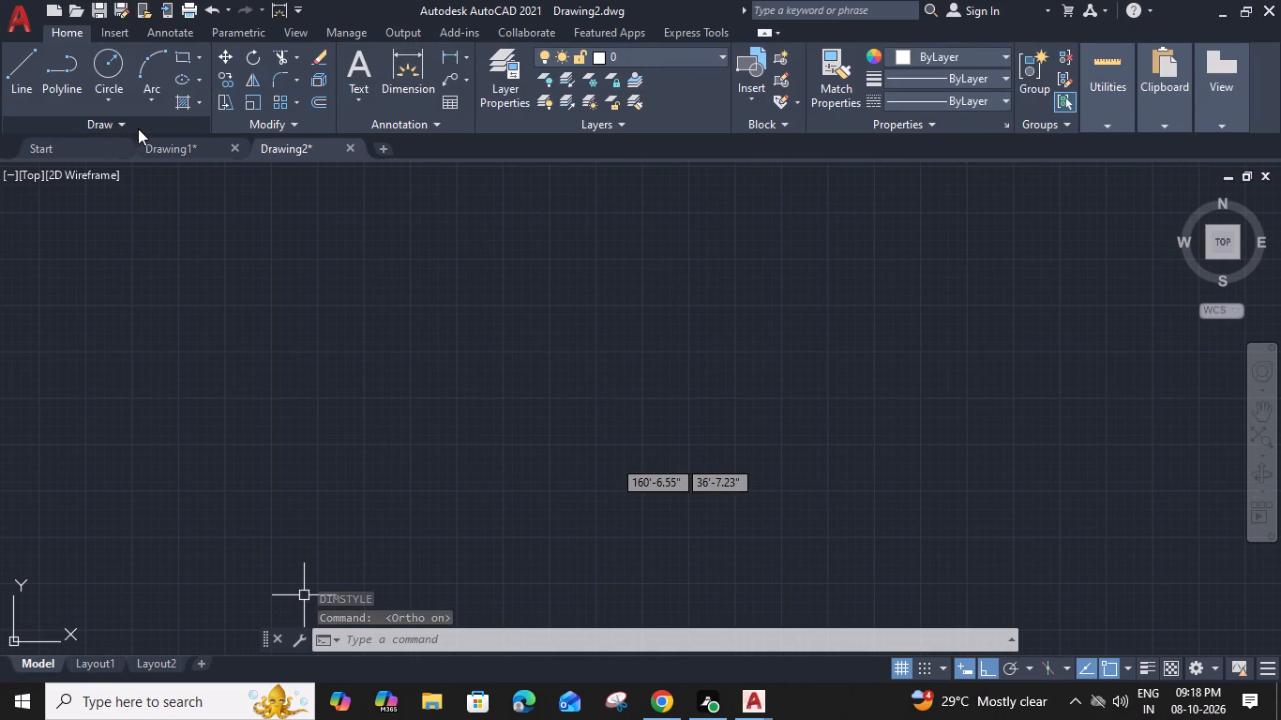
pyautogui.moveTo(222, 191); pyautogui.dragTo(399, 206, button='middle')
pyautogui.scroll(-2, 397, 309)
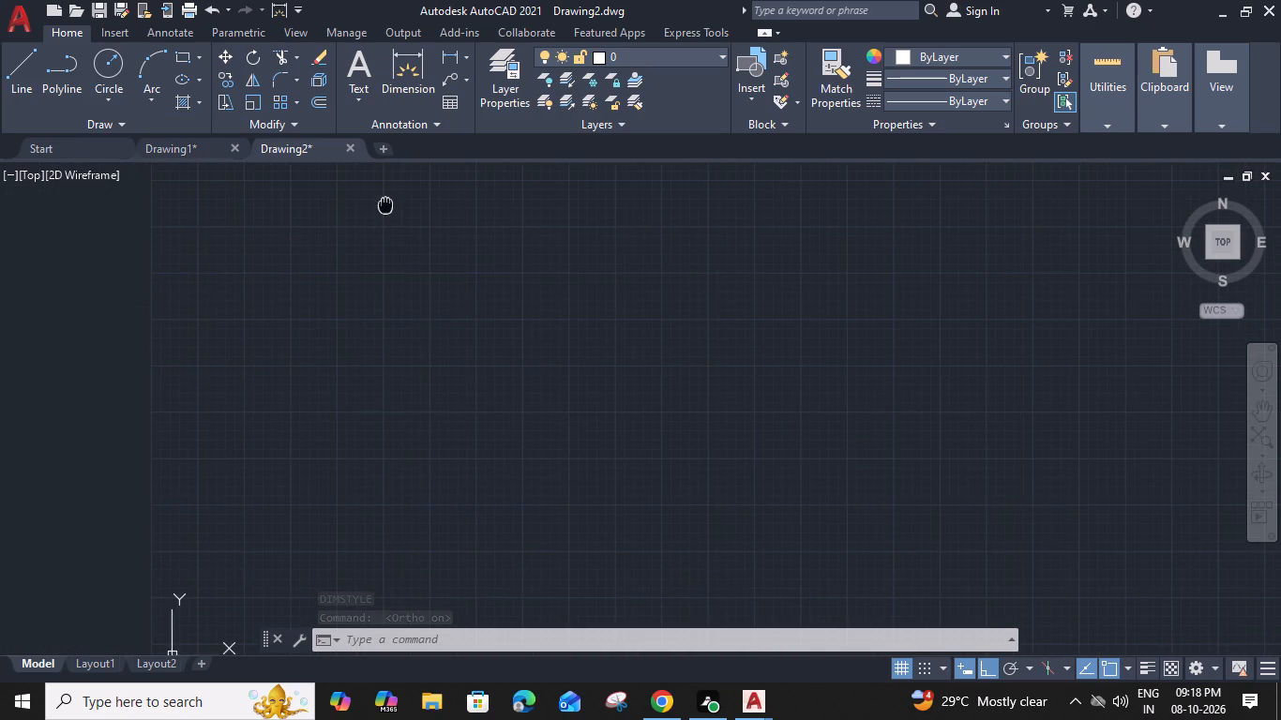
pyautogui.moveTo(414, 358); pyautogui.dragTo(561, 419, button='middle')
pyautogui.scroll(2, 526, 454)
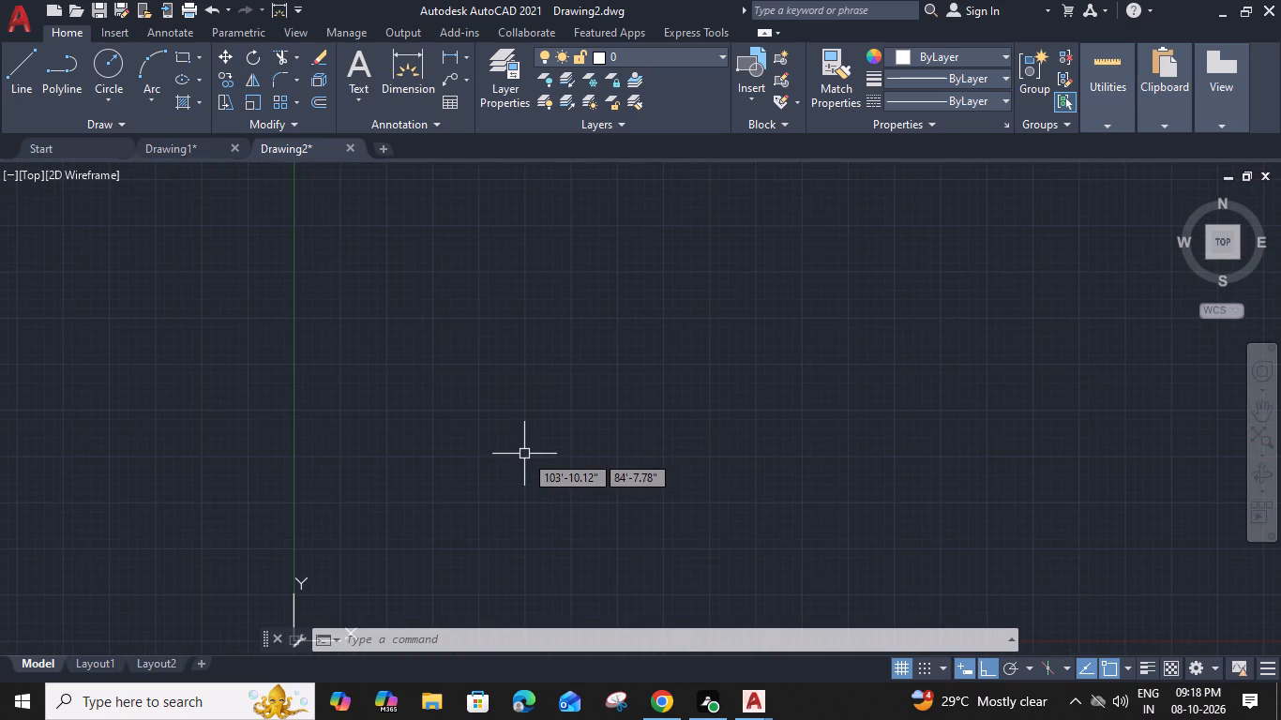
pyautogui.write('L')
pyautogui.press('space')
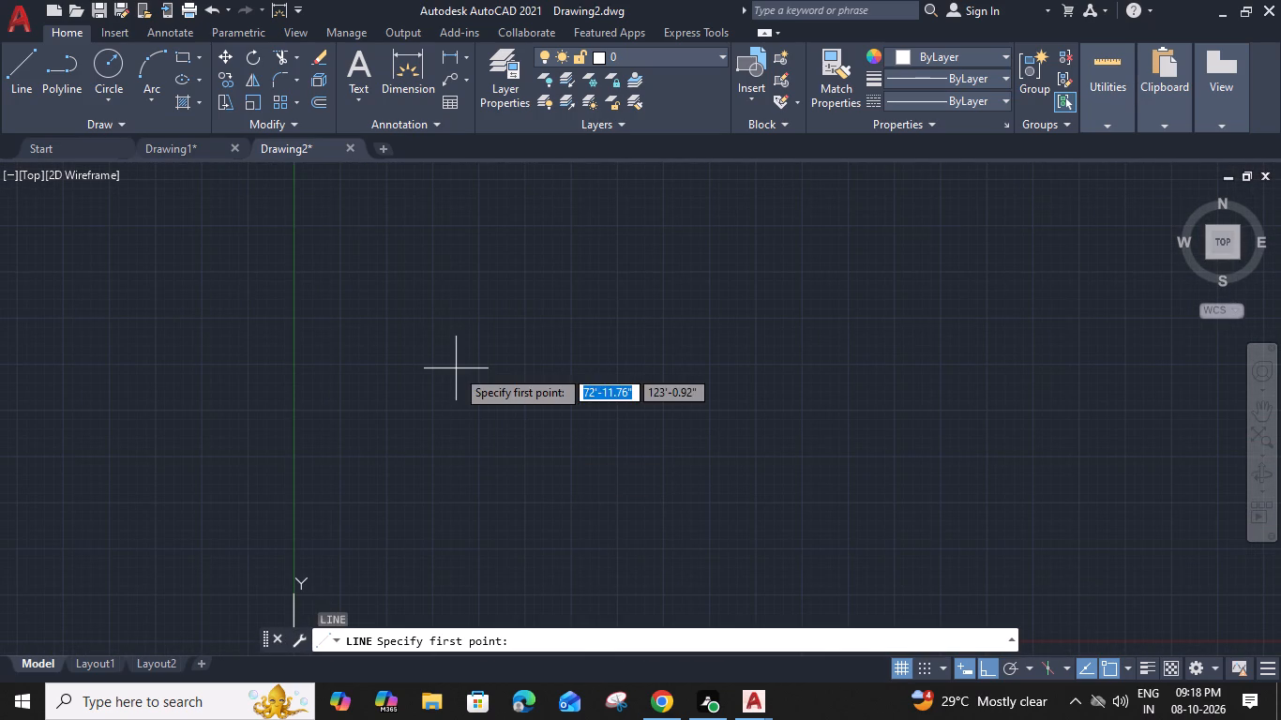
pyautogui.click(413, 272)
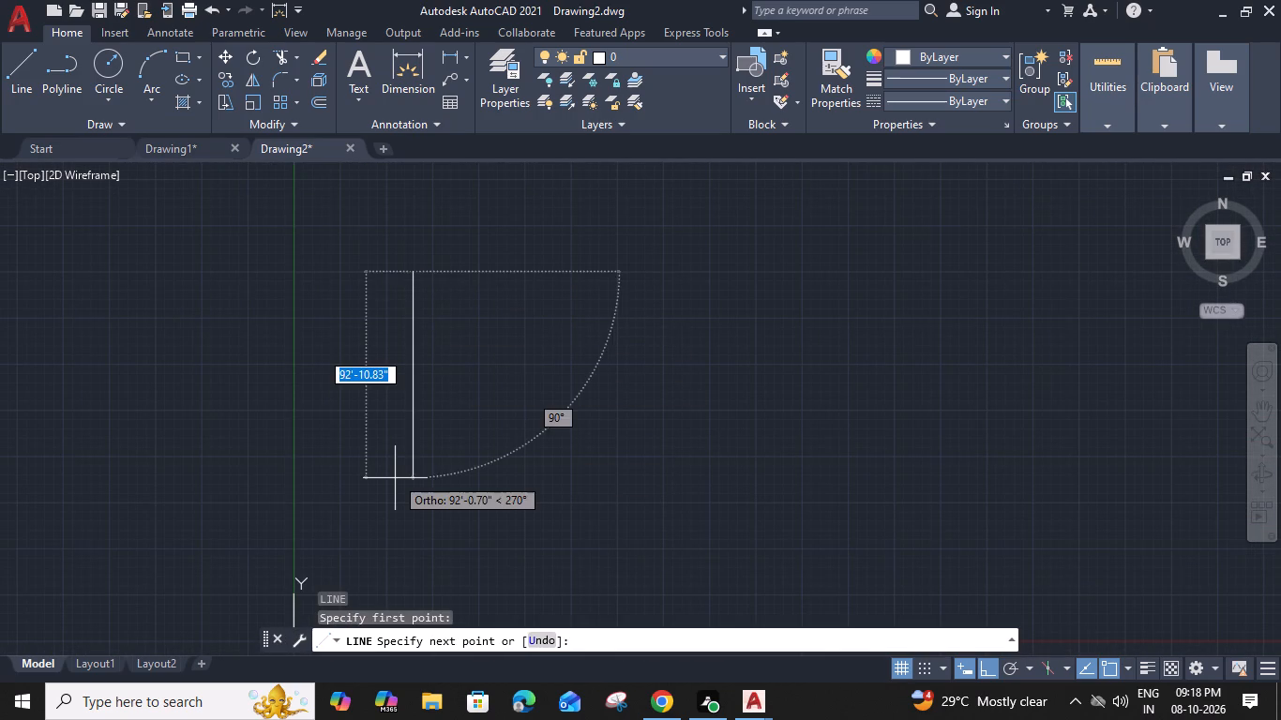
pyautogui.moveTo(405, 464); pyautogui.dragTo(423, 427, button='middle')
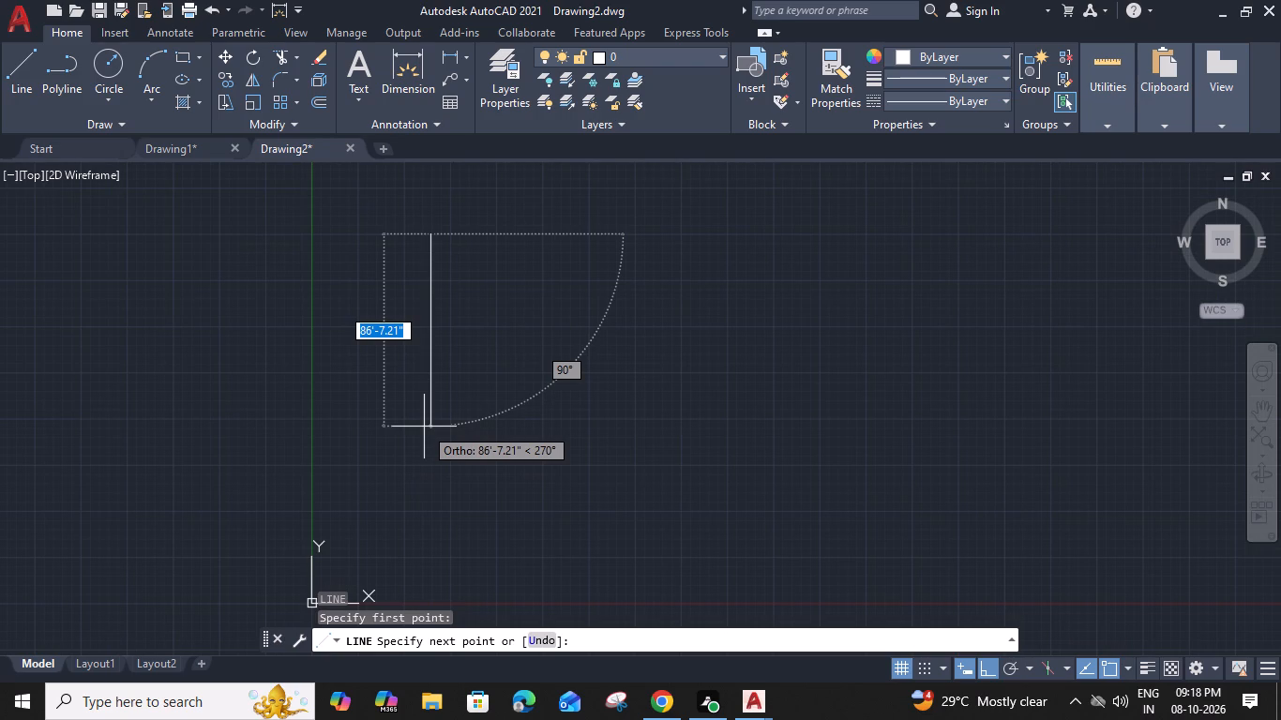
pyautogui.write("40'")
pyautogui.press('space')
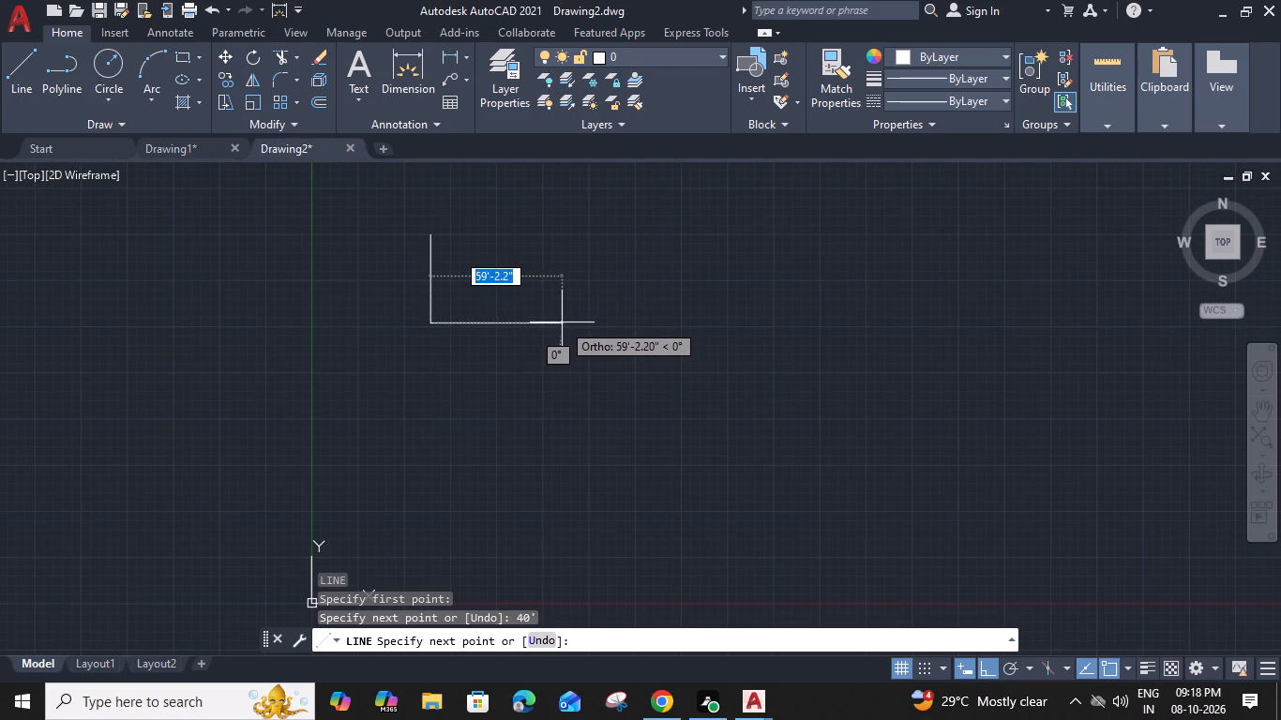
pyautogui.write("50'")
pyautogui.press('space')
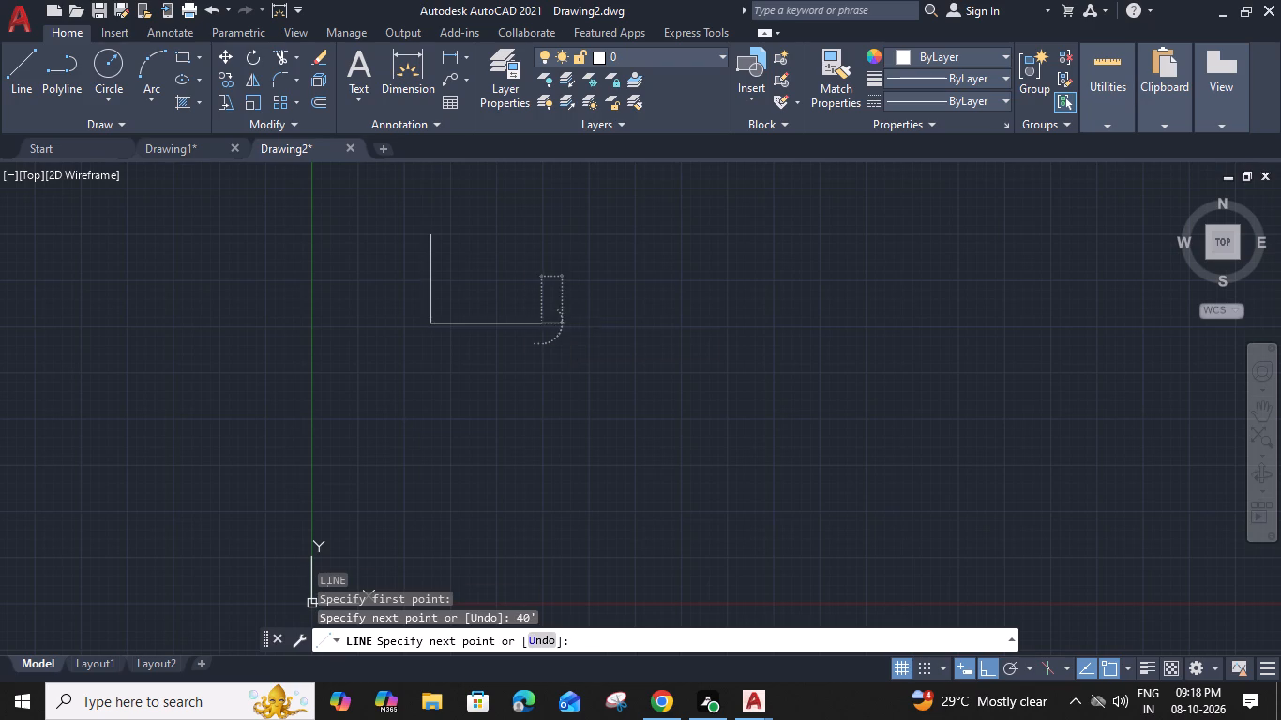
pyautogui.press('Escape')
# Draw a horizontal line from the upper end of the 40' line, running east and ending short of the 50' line's far end.
pyautogui.moveTo(426, 356); pyautogui.dragTo(462, 387, button='middle')
pyautogui.scroll(2, 491, 340)
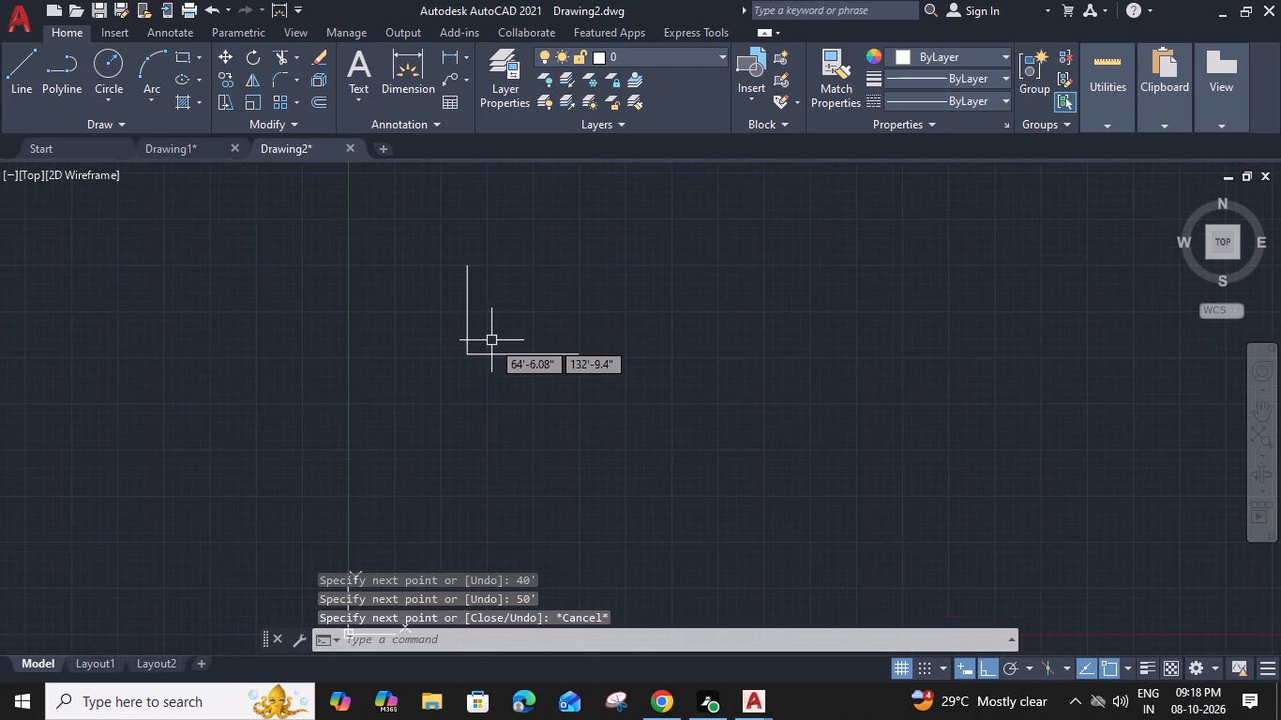
pyautogui.moveTo(508, 343); pyautogui.dragTo(485, 411, button='middle')
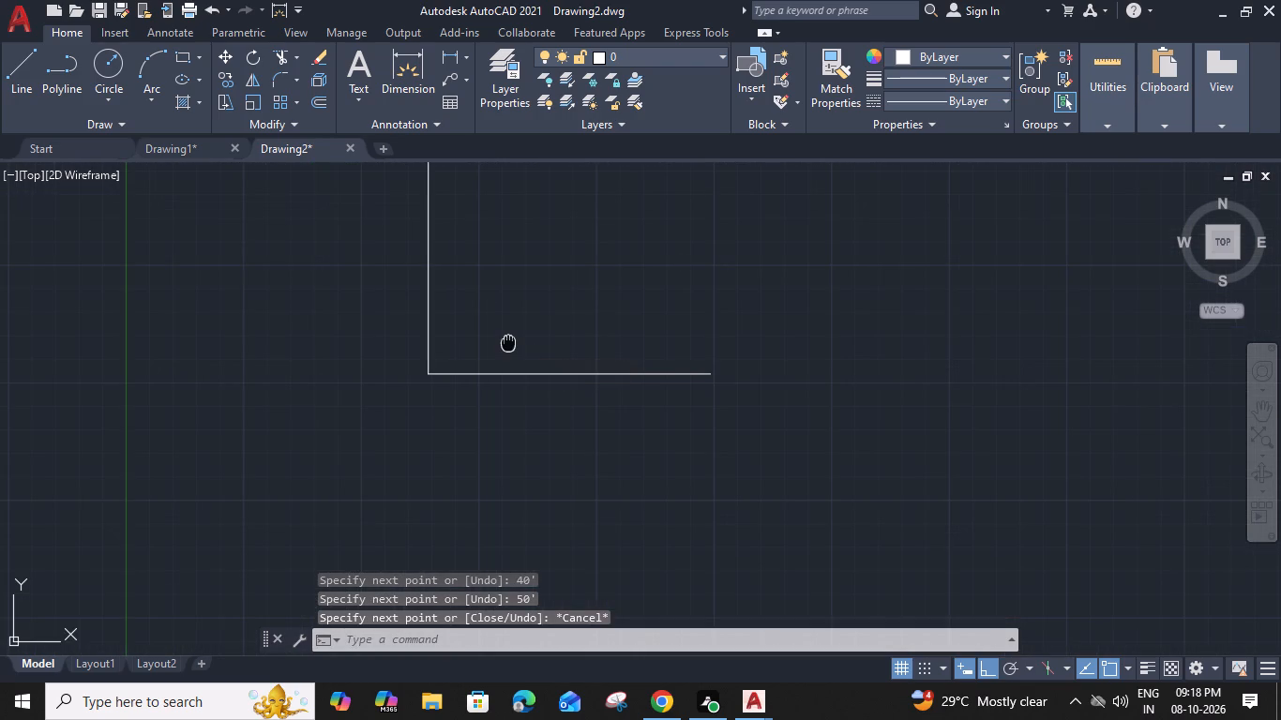
pyautogui.middleClick(447, 247)
pyautogui.write('L')
pyautogui.press('space')
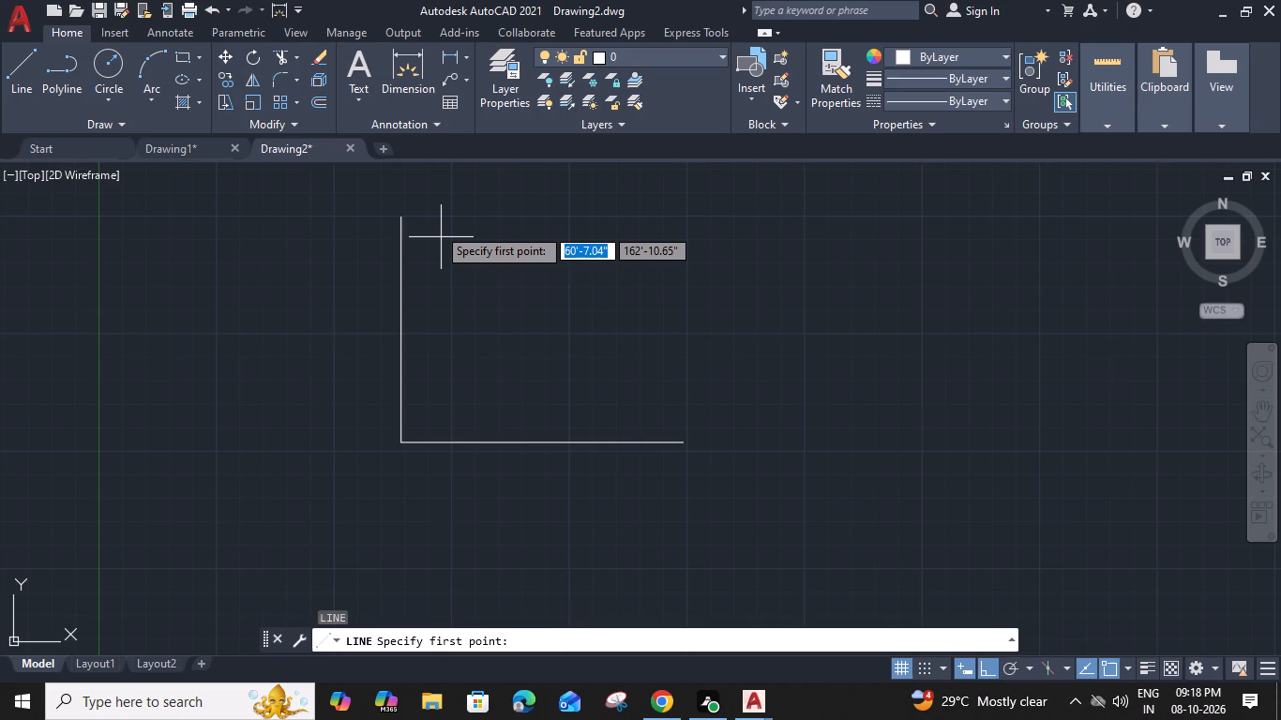
pyautogui.click(401, 216)
pyautogui.click(630, 200)
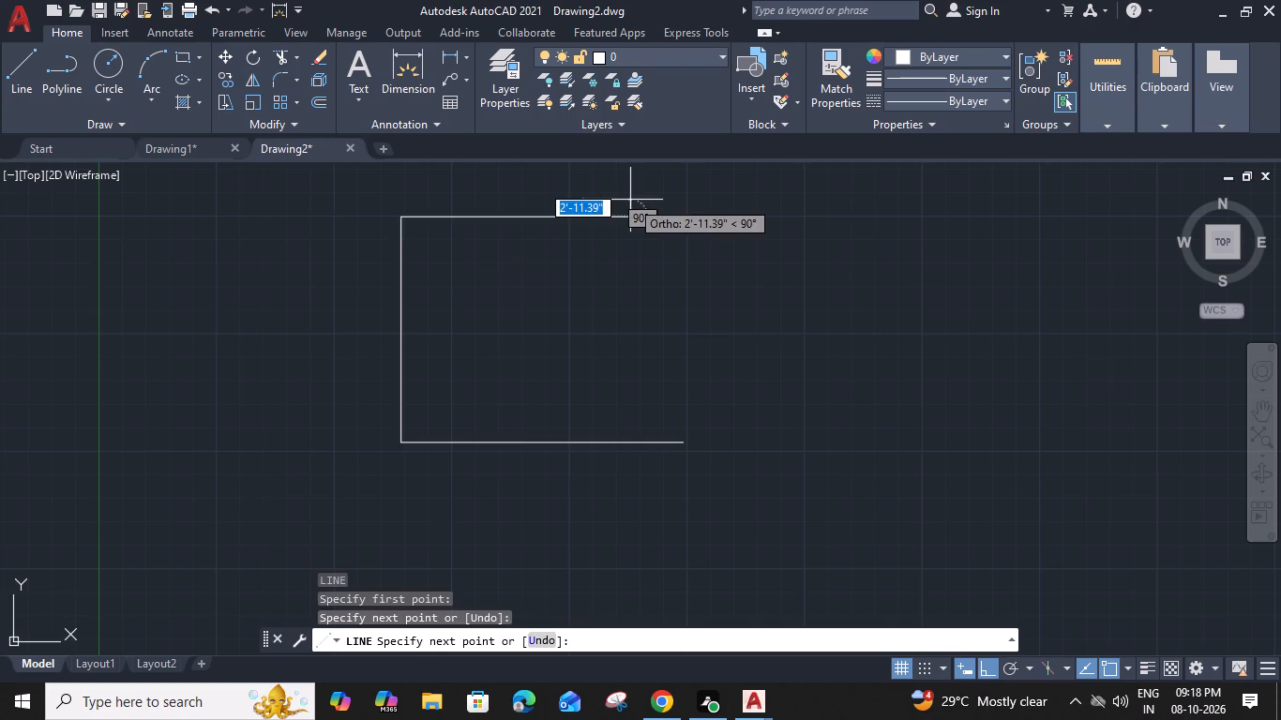
pyautogui.press('Escape')
# Offset the upper horizontal line and the 40' vertical line 9" toward the inside of the outline.
pyautogui.click(460, 215)
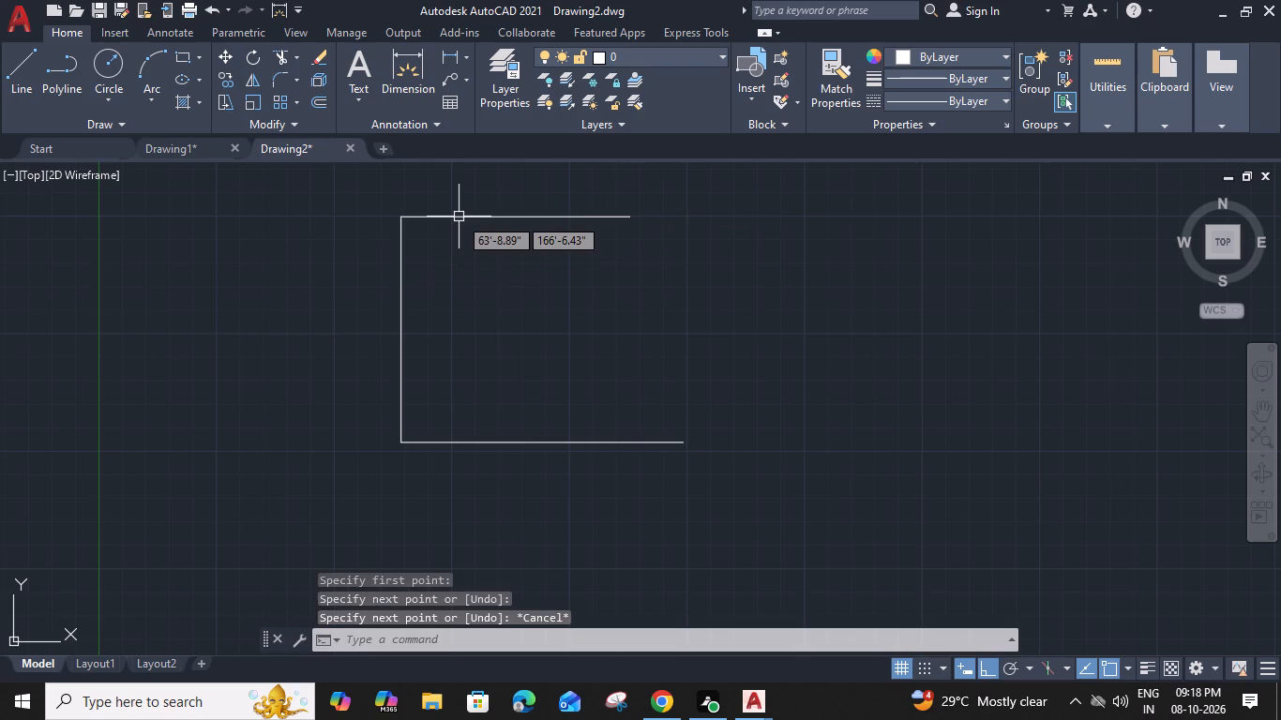
pyautogui.write('O 9')
pyautogui.hotkey('shift', '"')
pyautogui.press('Return')
pyautogui.click(445, 308)
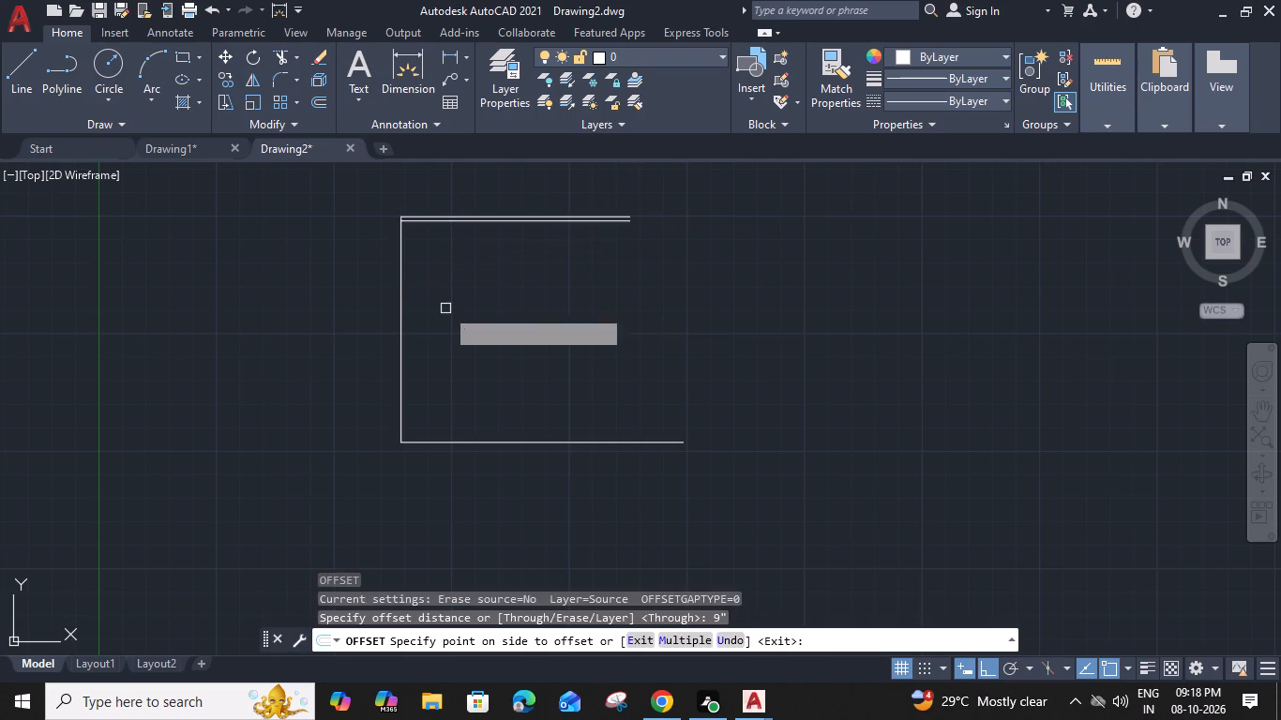
pyautogui.click(403, 277)
pyautogui.click(479, 280)
pyautogui.press('Escape')
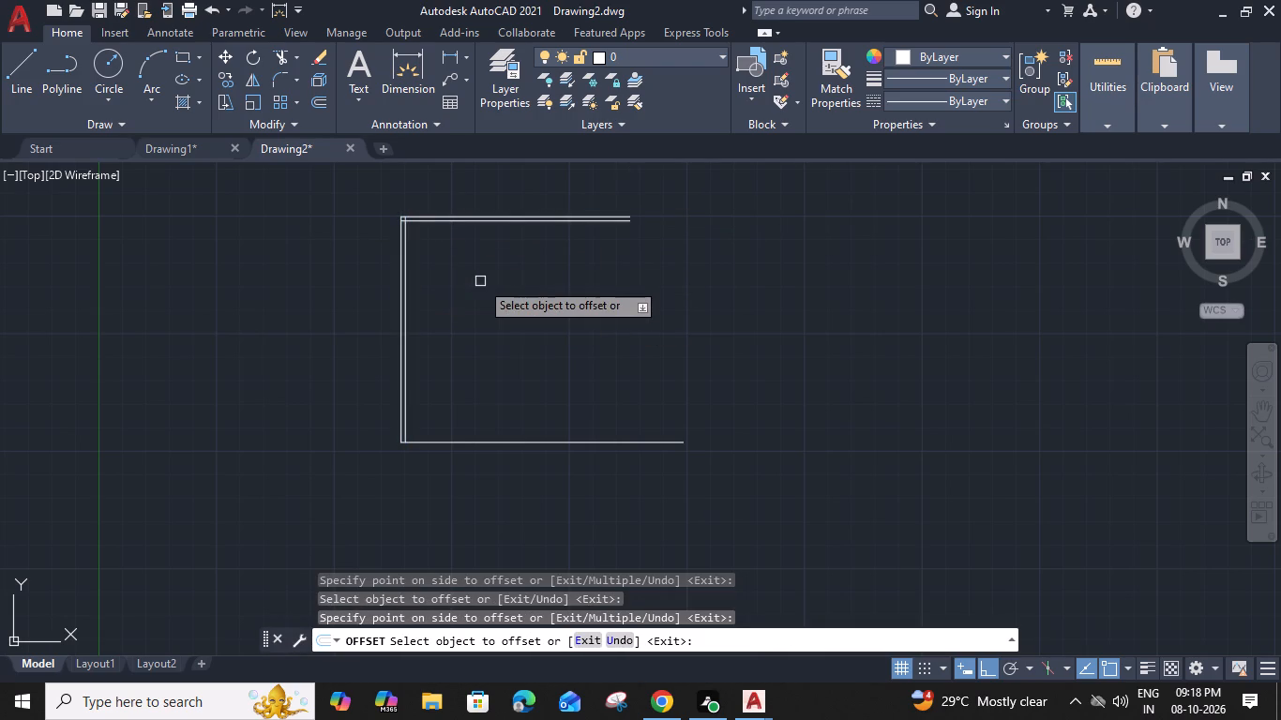
# Trim the overlapping inner wall line ends at the outline's upper-left corner to form a clean inside corner.
pyautogui.moveTo(440, 258); pyautogui.dragTo(479, 301, button='middle')
pyautogui.scroll(4, 400, 239)
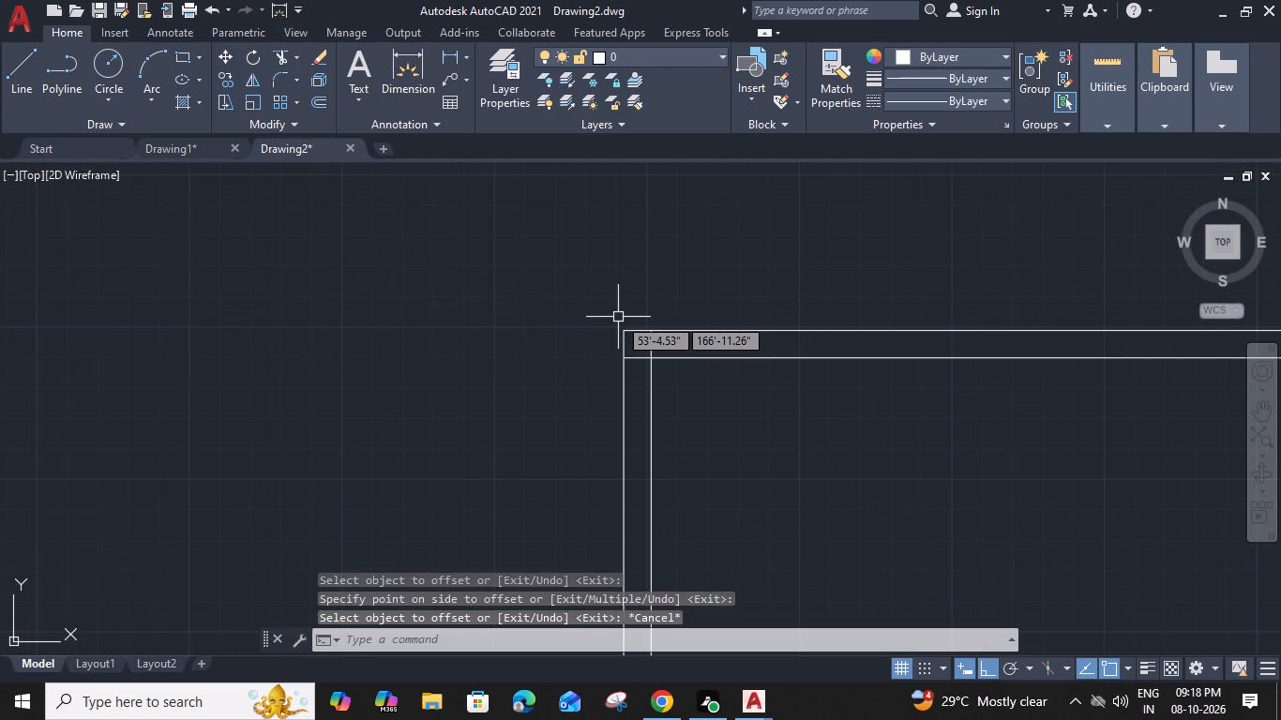
pyautogui.press('t')
pyautogui.write('R')
pyautogui.press('space')
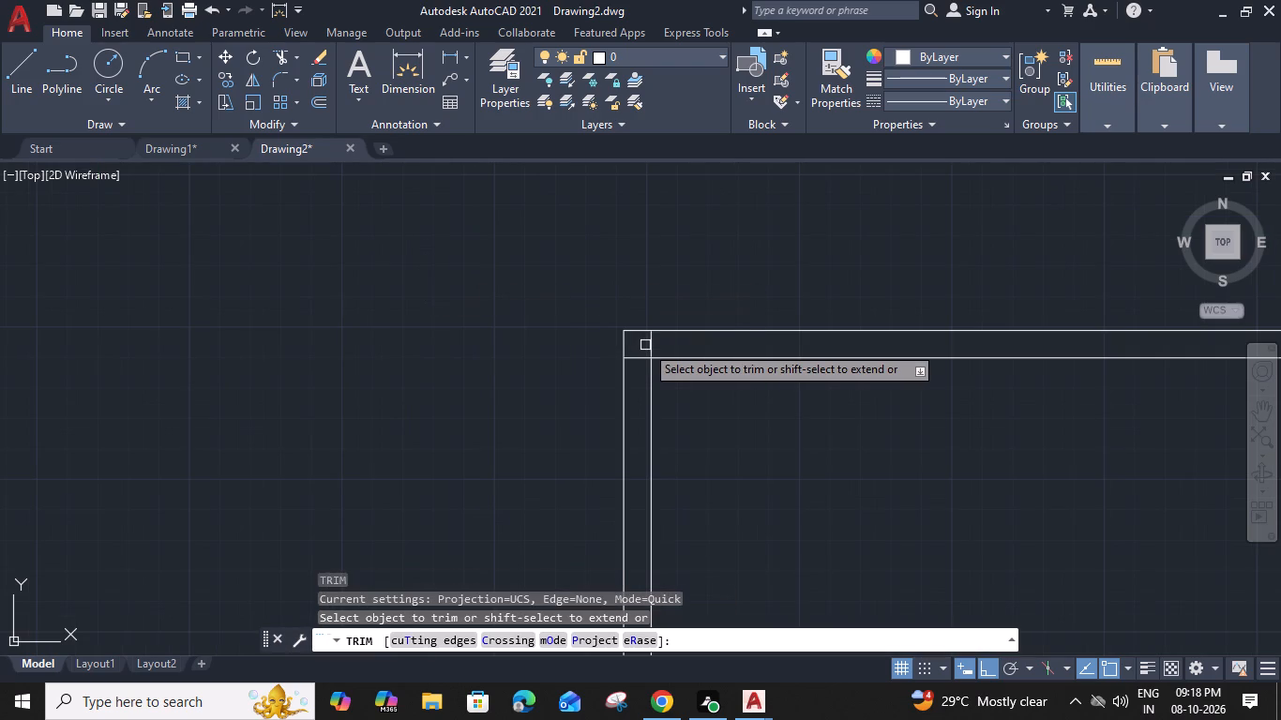
pyautogui.click(648, 343)
pyautogui.click(640, 356)
pyautogui.press('Escape')
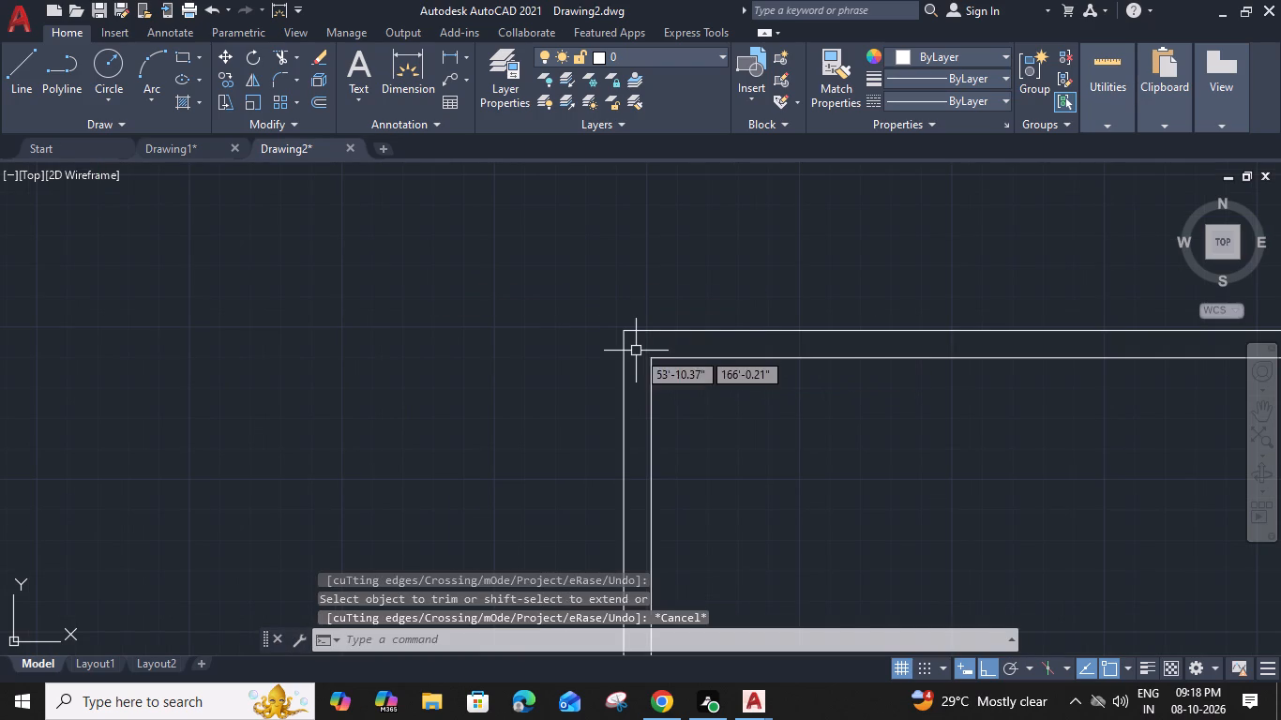
# Offset the inner line of the upper horizontal wall 14' downward into the outline.
pyautogui.moveTo(729, 433); pyautogui.dragTo(617, 342, button='middle')
pyautogui.click(637, 266)
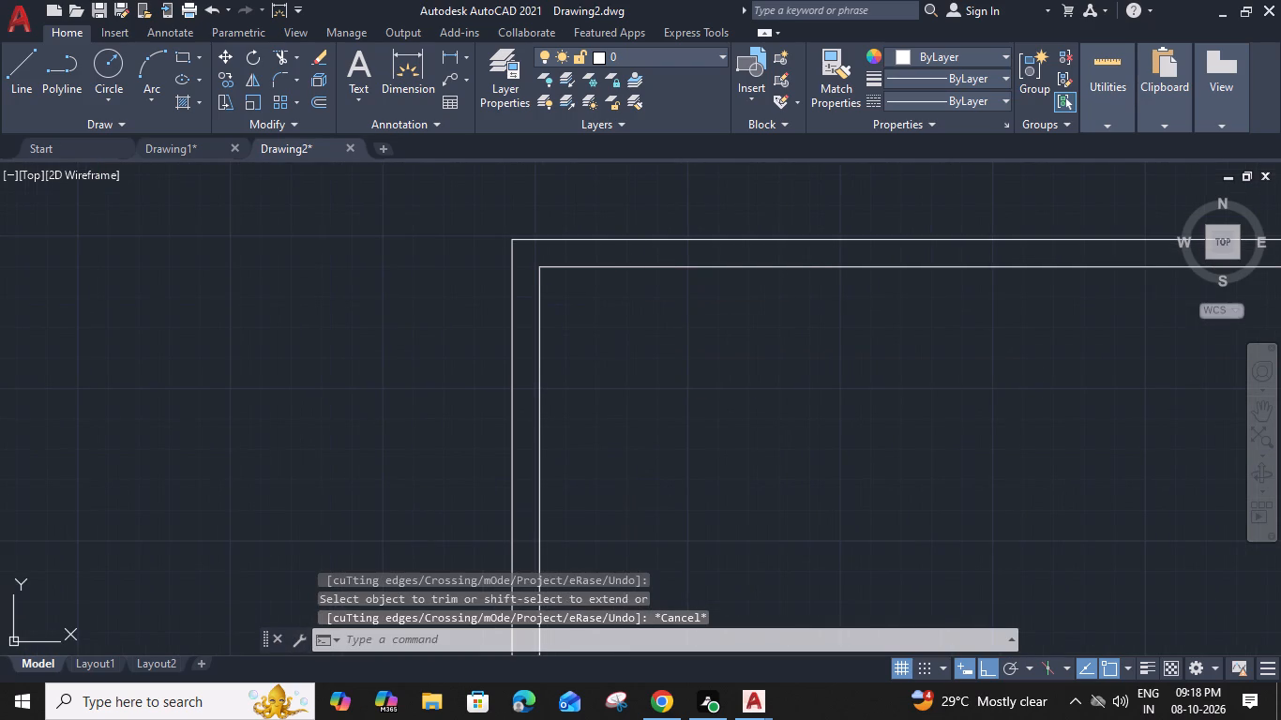
pyautogui.write('O')
pyautogui.press('space')
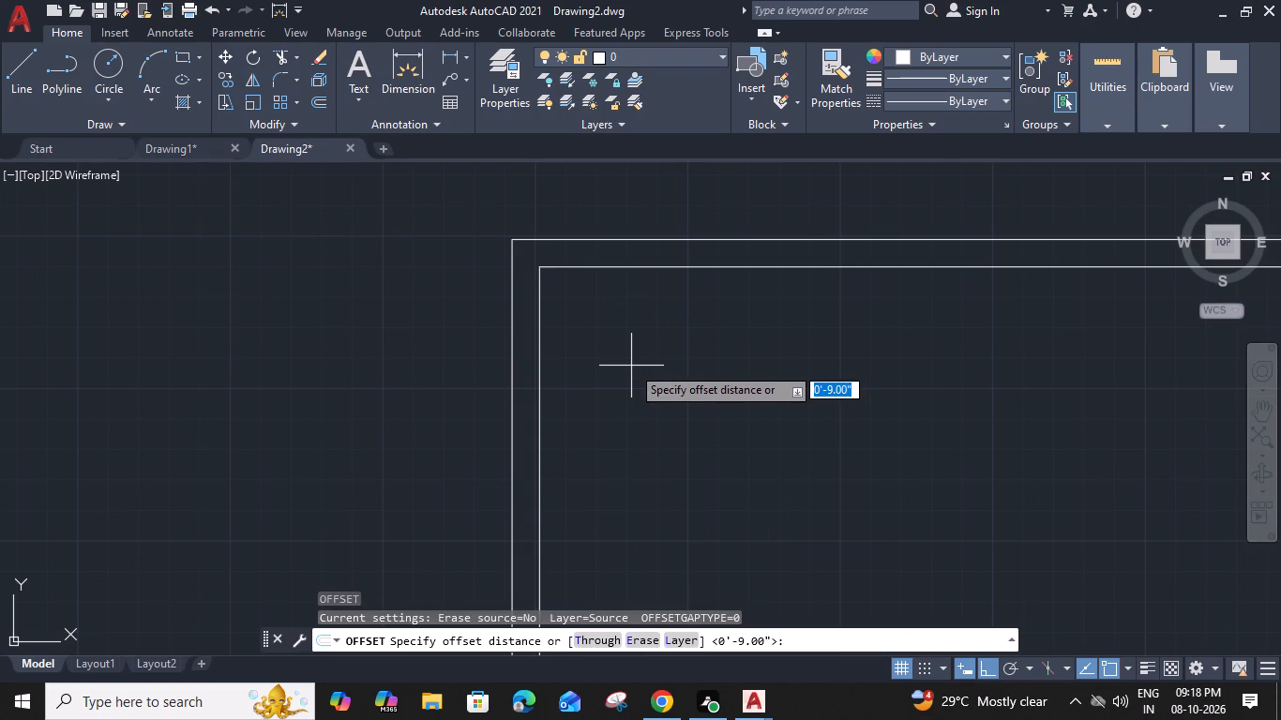
pyautogui.moveTo(631, 366); pyautogui.dragTo(517, 277, button='middle')
pyautogui.press('1')
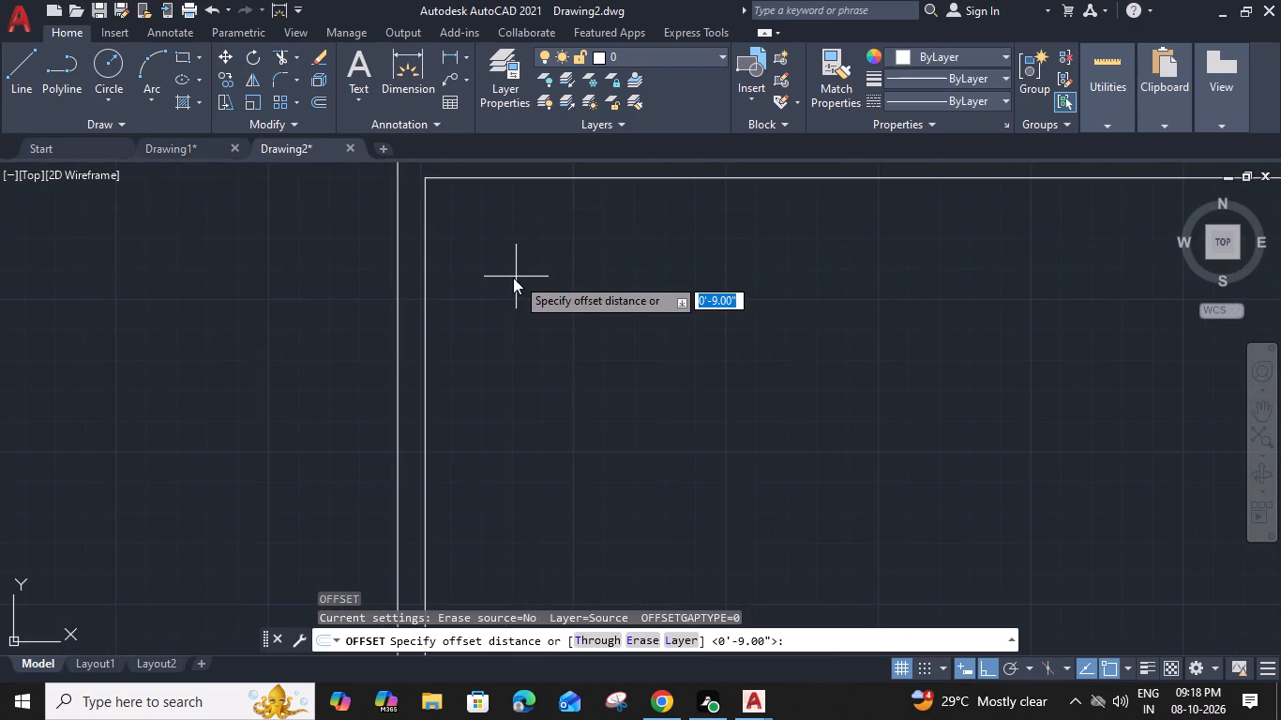
pyautogui.write("4'")
pyautogui.press('space')
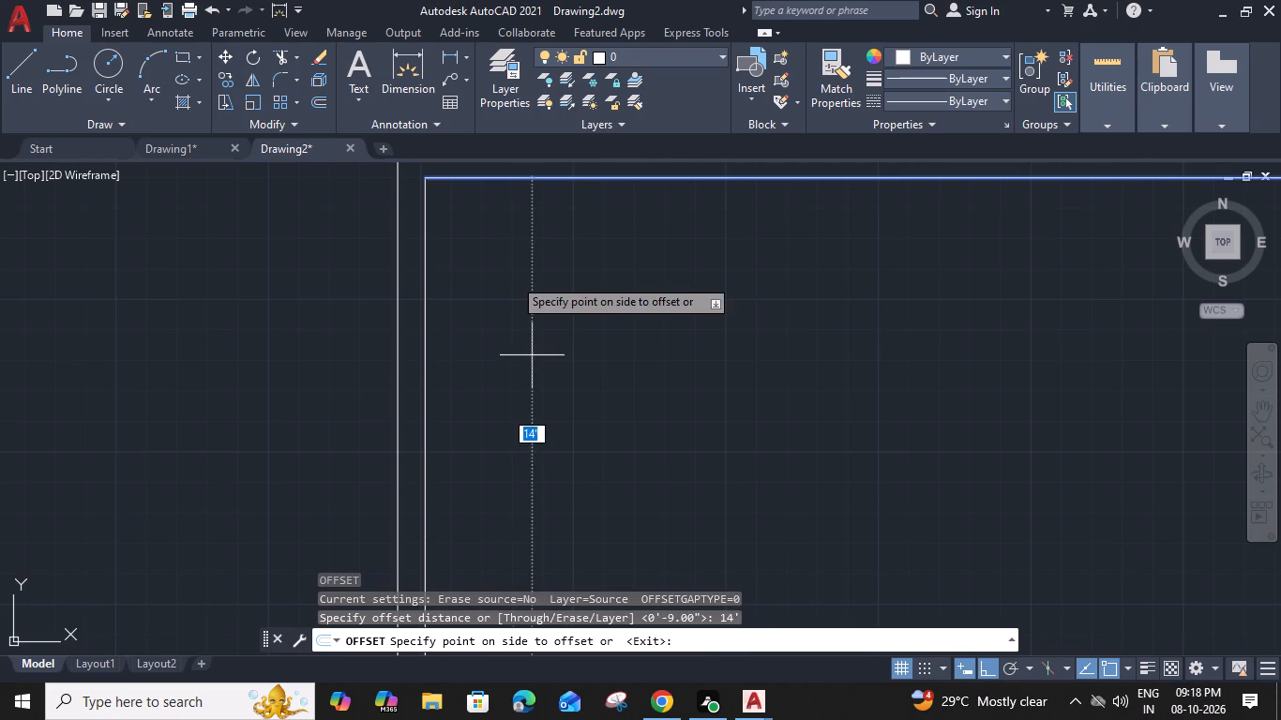
pyautogui.click(550, 379)
pyautogui.scroll(-2, 588, 401)
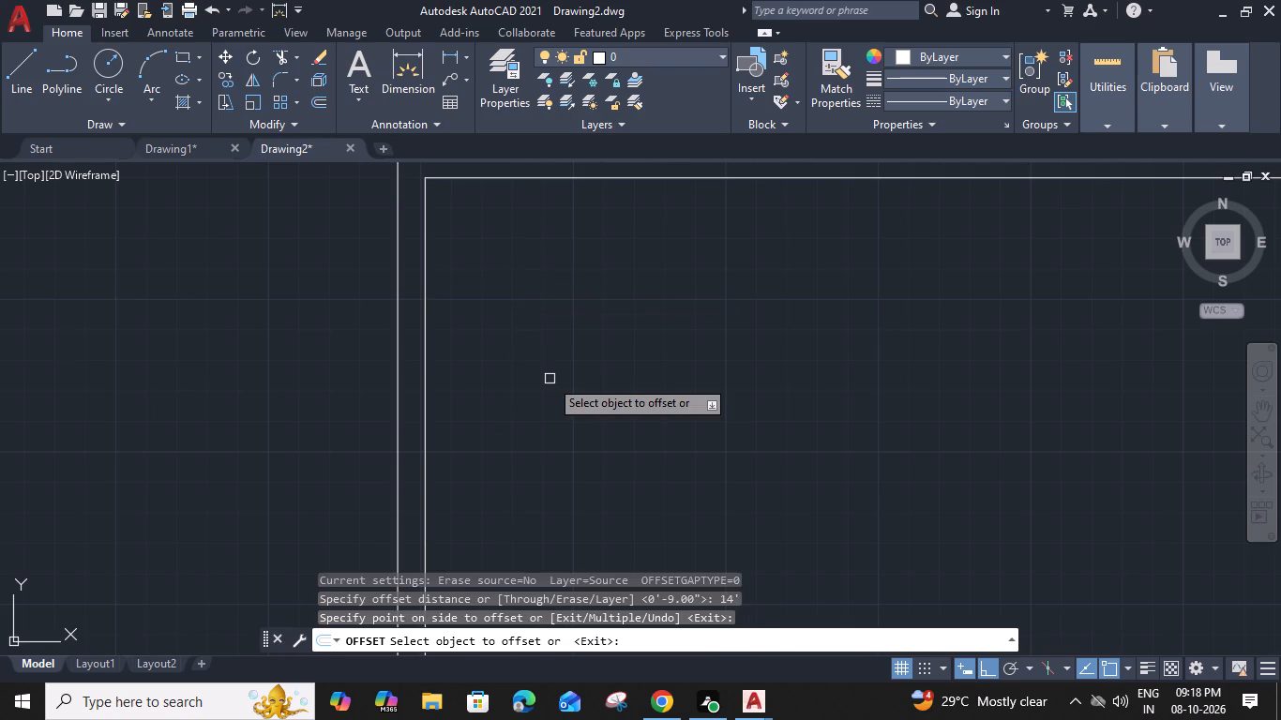
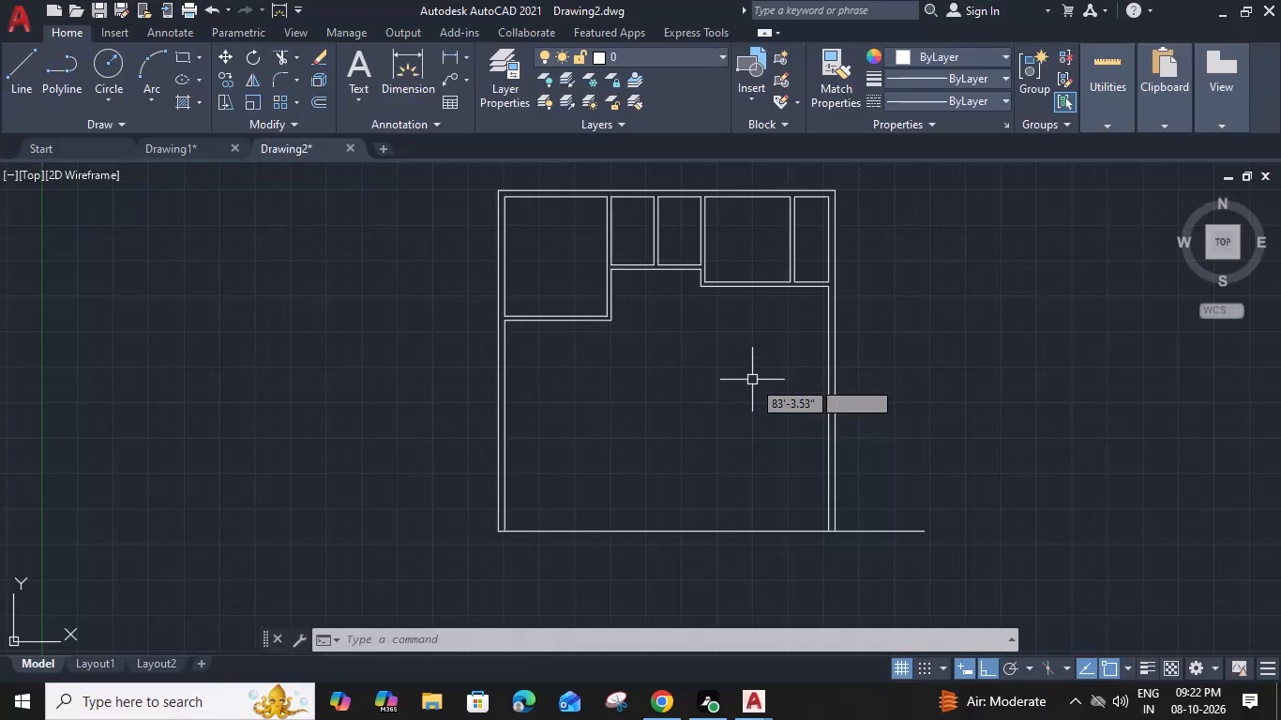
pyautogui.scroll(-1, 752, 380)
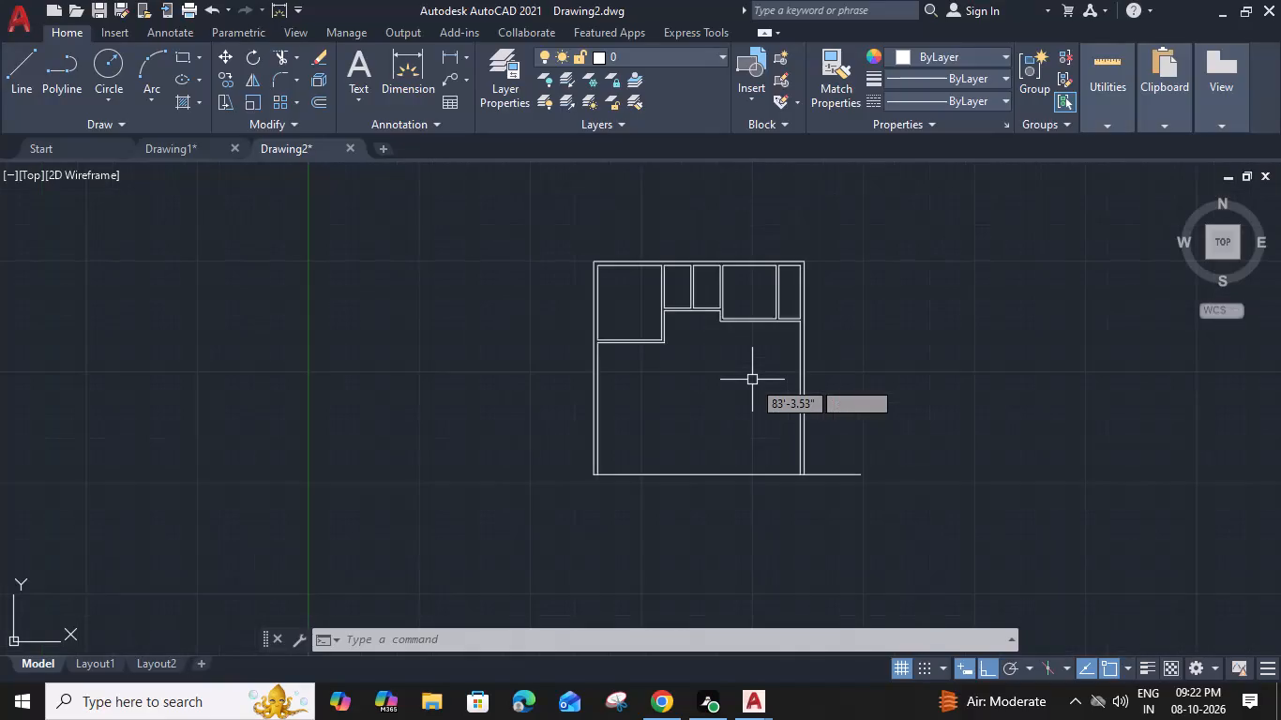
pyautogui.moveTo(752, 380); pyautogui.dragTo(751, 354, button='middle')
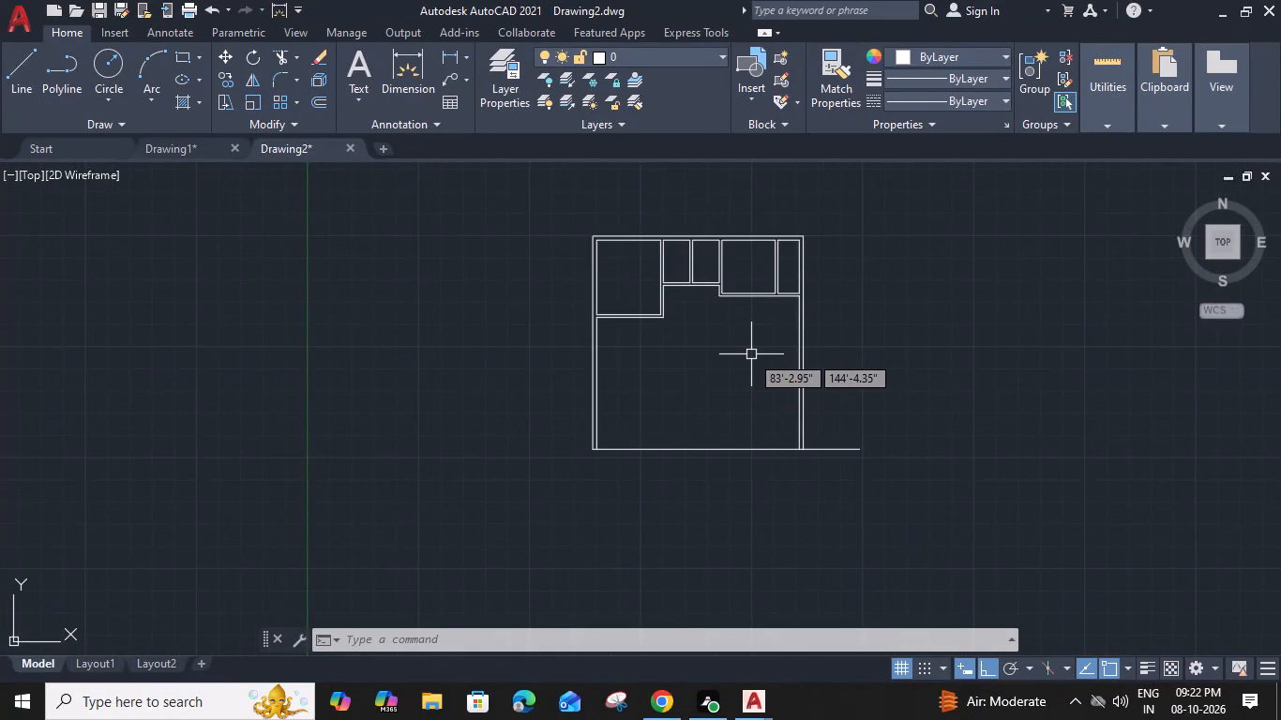
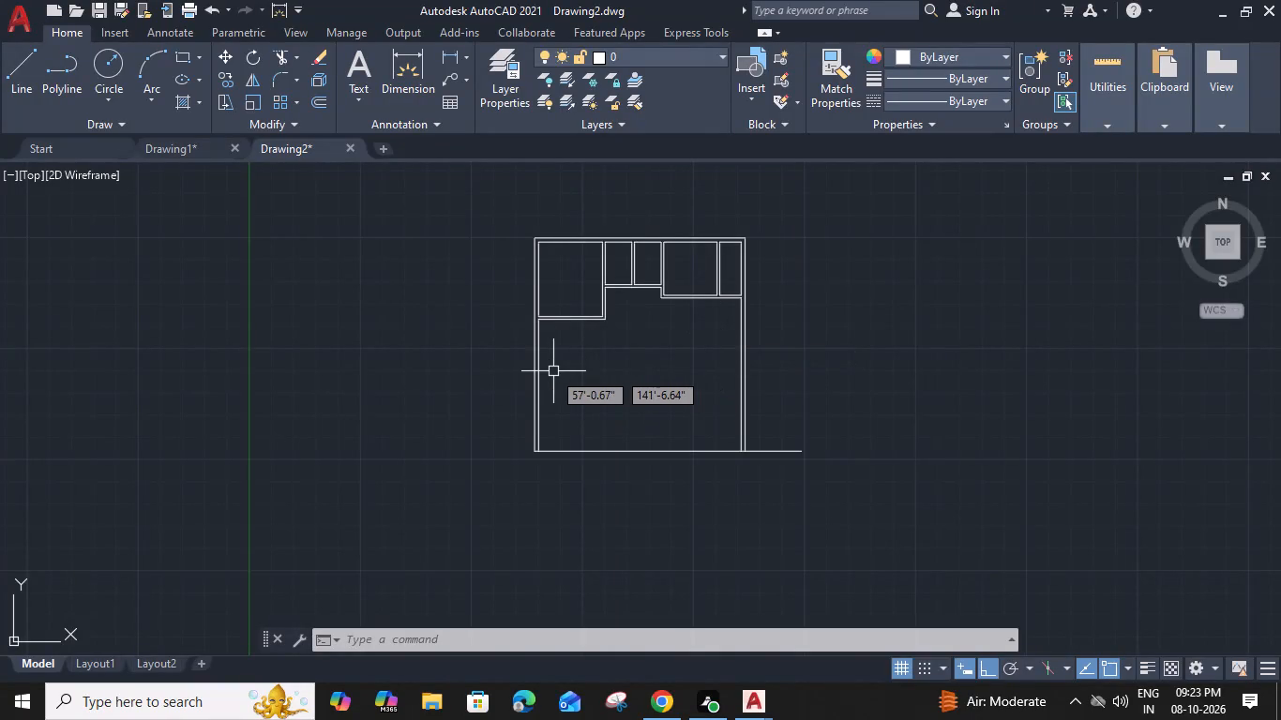
# Offset the inner face of the west outer wall, below the large corner room, 16' into the plan.
pyautogui.scroll(1, 548, 366)
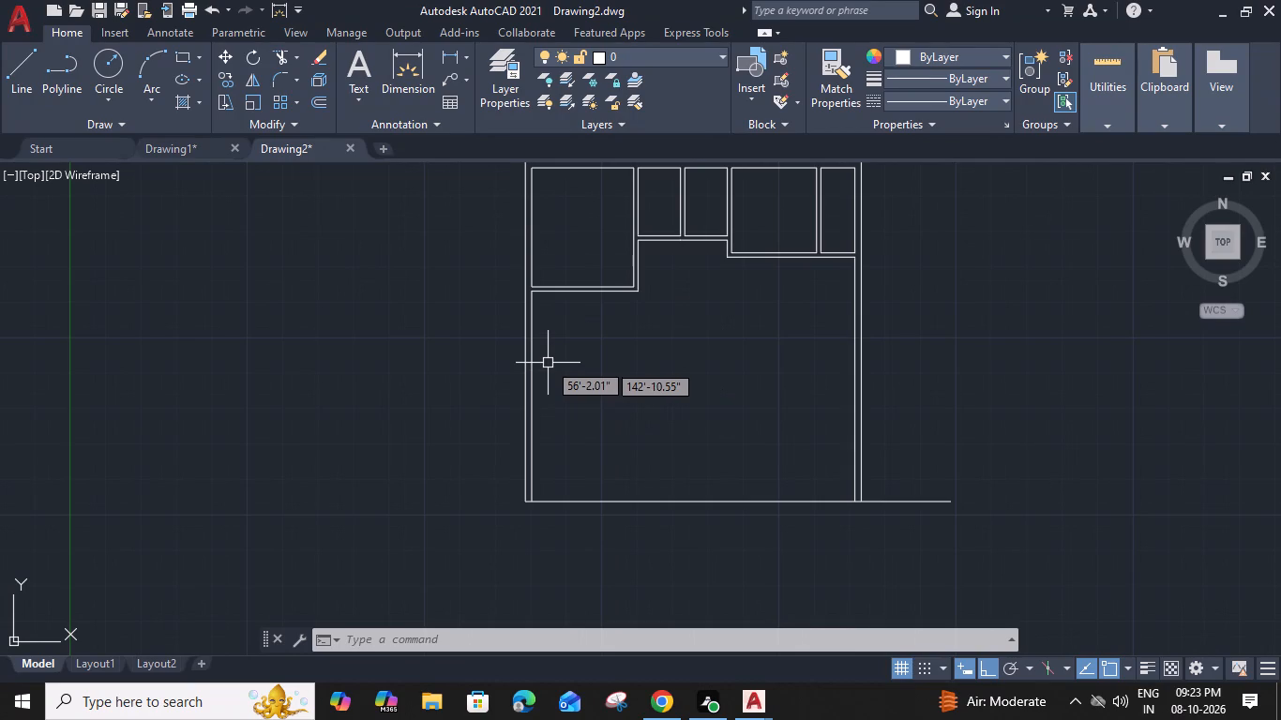
pyautogui.click(530, 348)
pyautogui.write('O')
pyautogui.press('space')
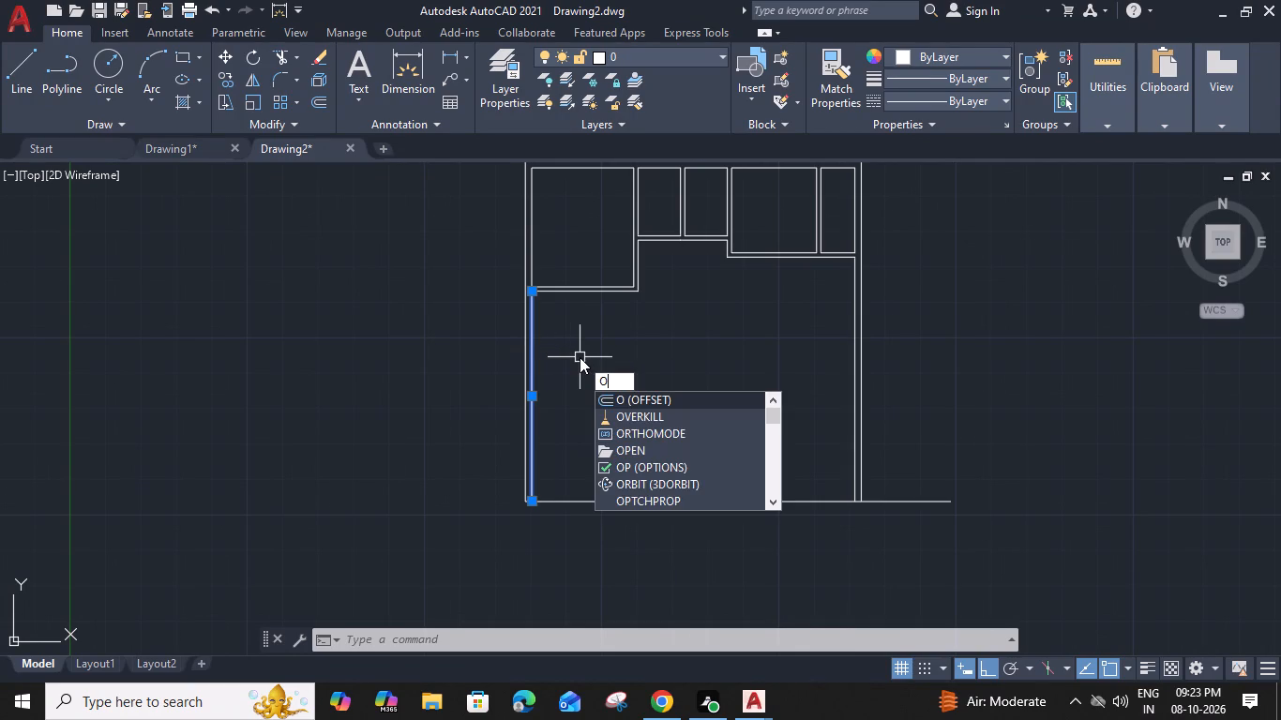
pyautogui.write("16'")
pyautogui.press('space')
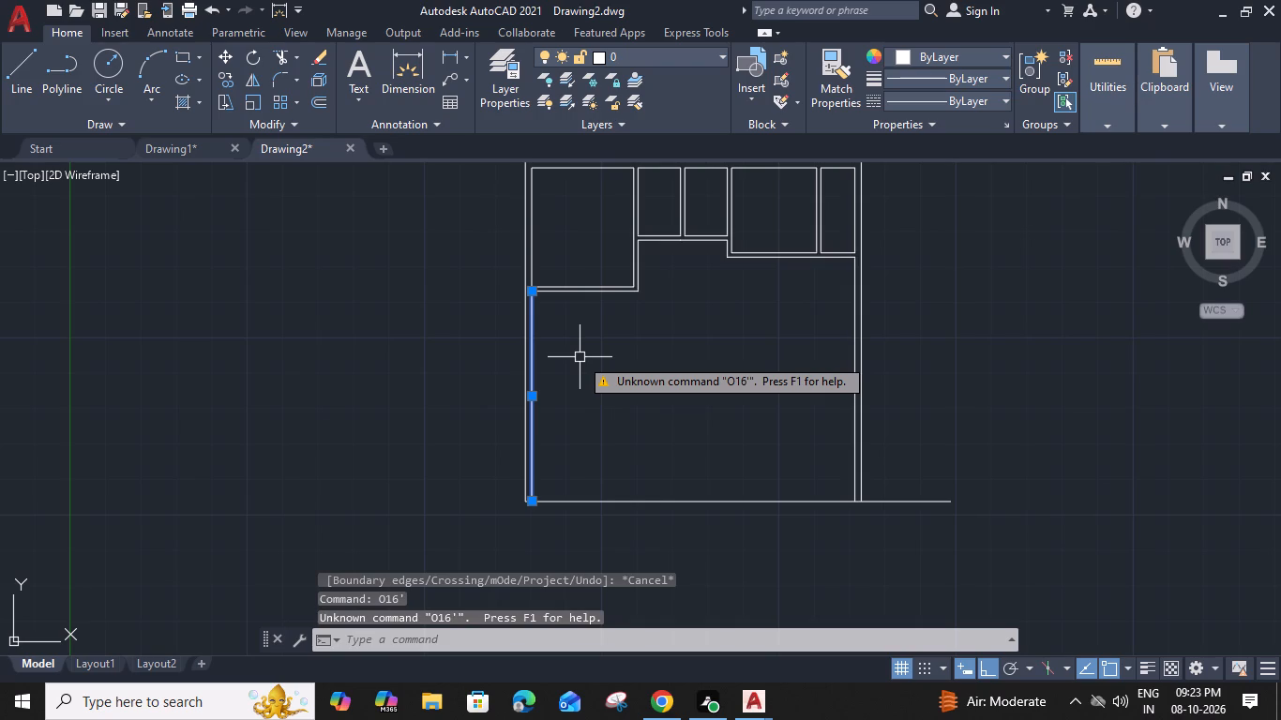
pyautogui.write("O 16'")
pyautogui.press('space')
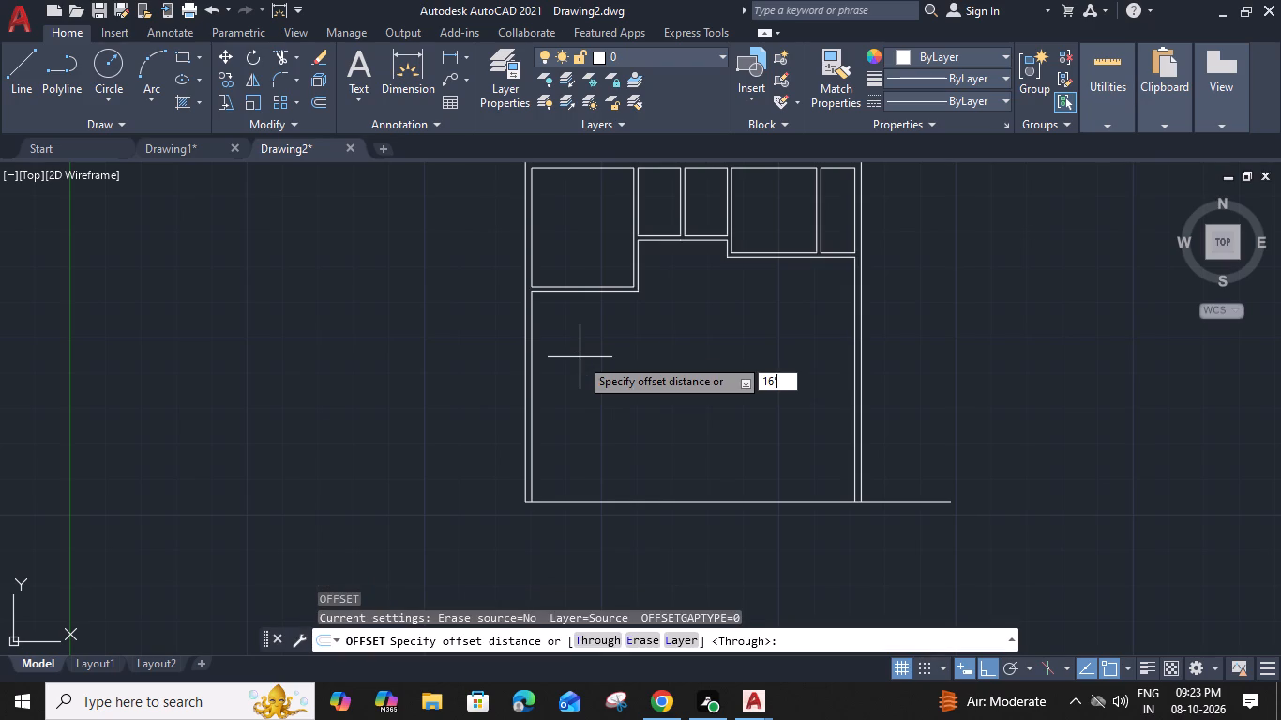
pyautogui.click(626, 358)
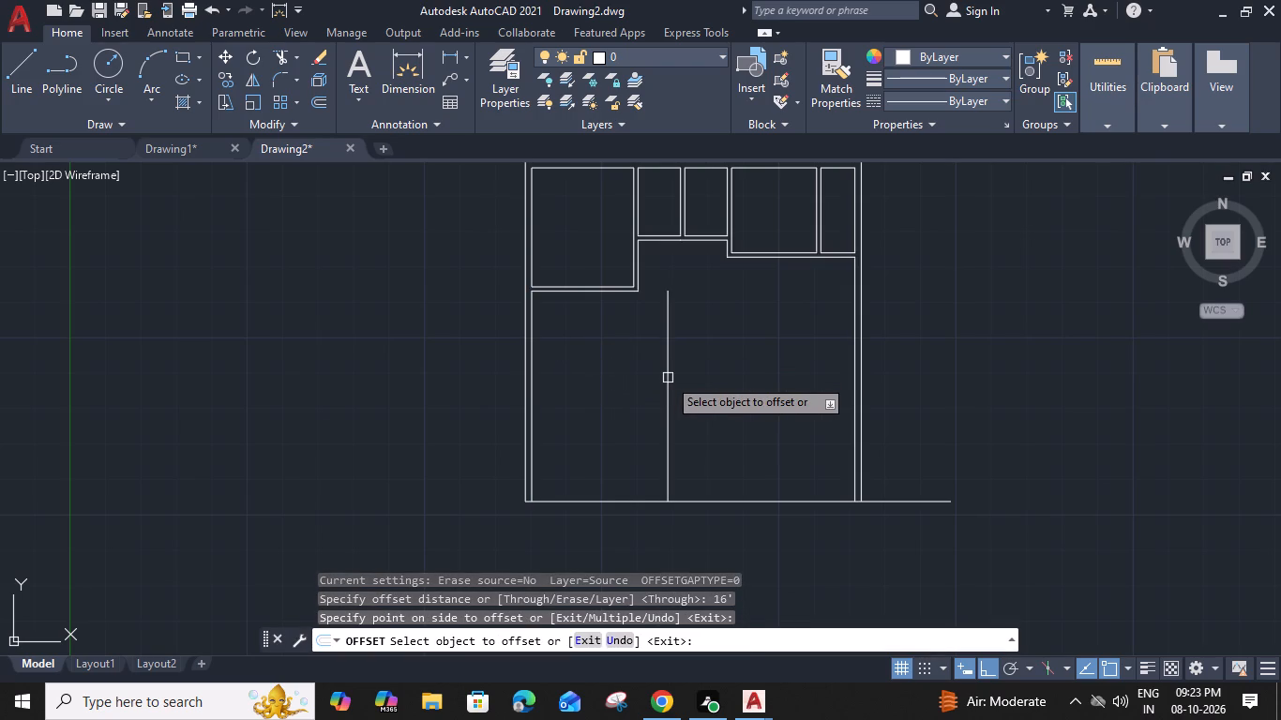
# Offset the new vertical line 6" to the east to give the partition wall its thickness.
pyautogui.click(668, 367)
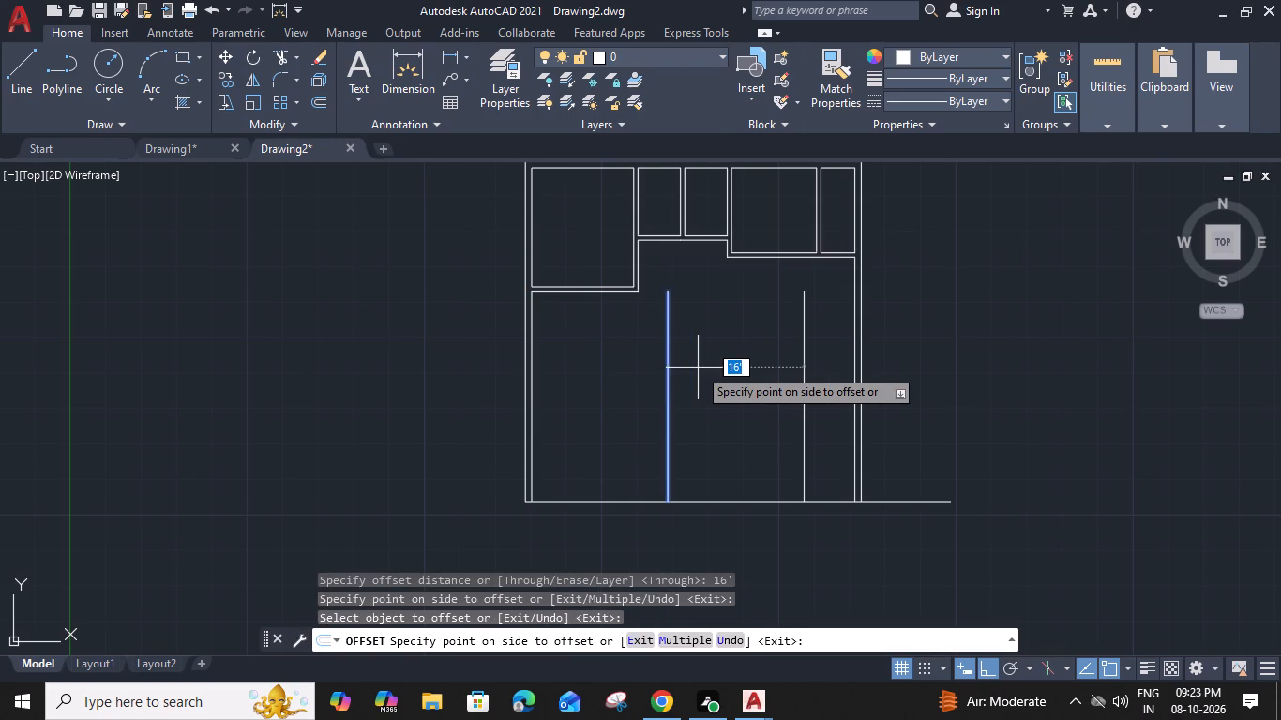
pyautogui.press('6')
pyautogui.hotkey('shift', '"')
pyautogui.press('Return')
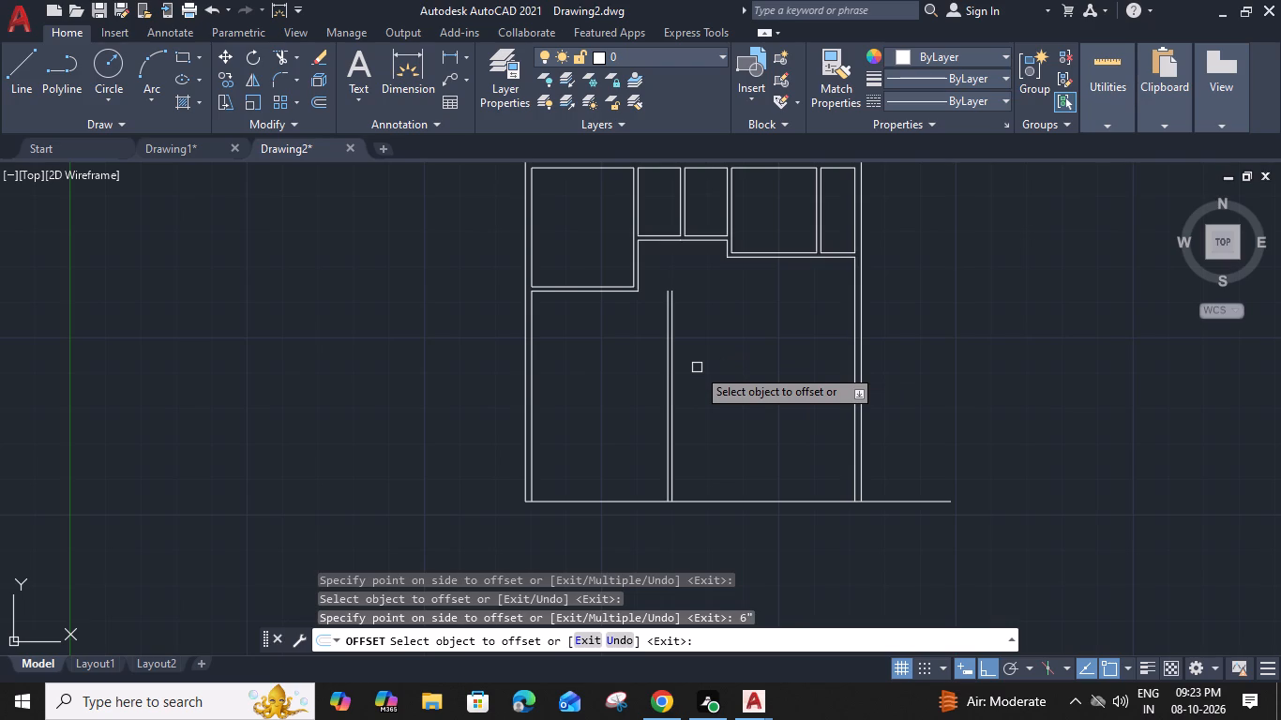
pyautogui.click(637, 503)
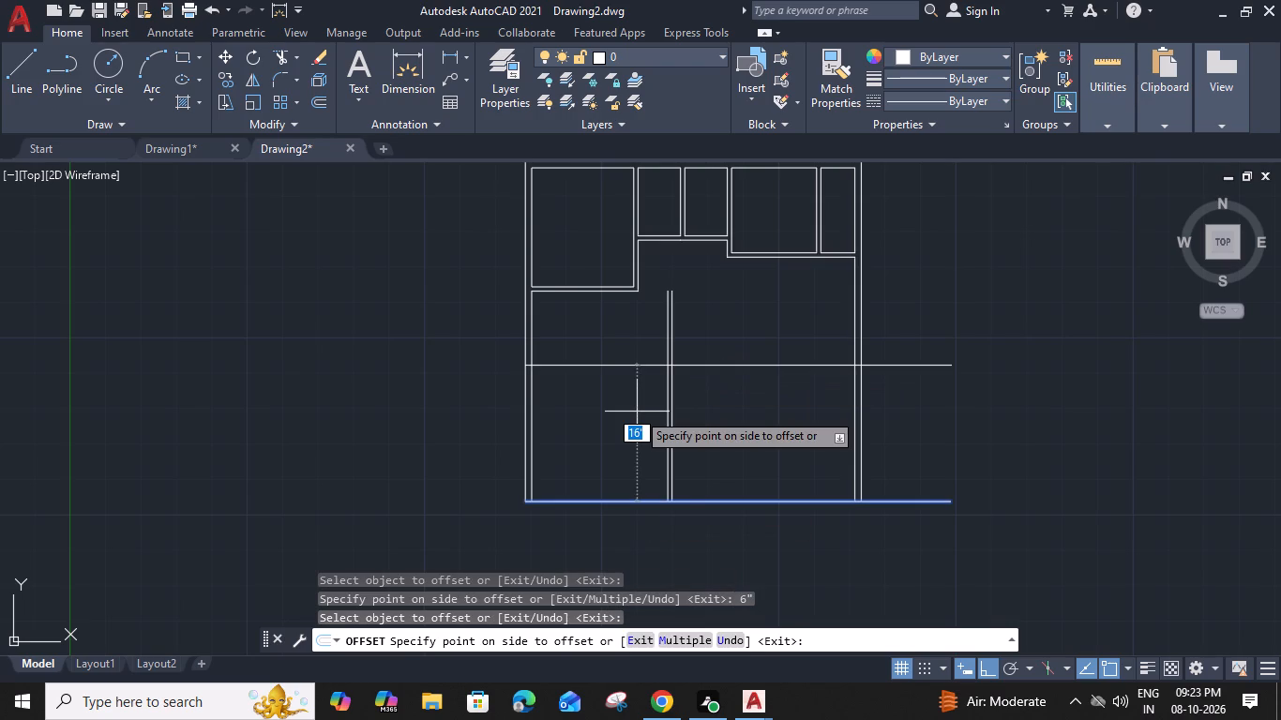
pyautogui.press('Escape')
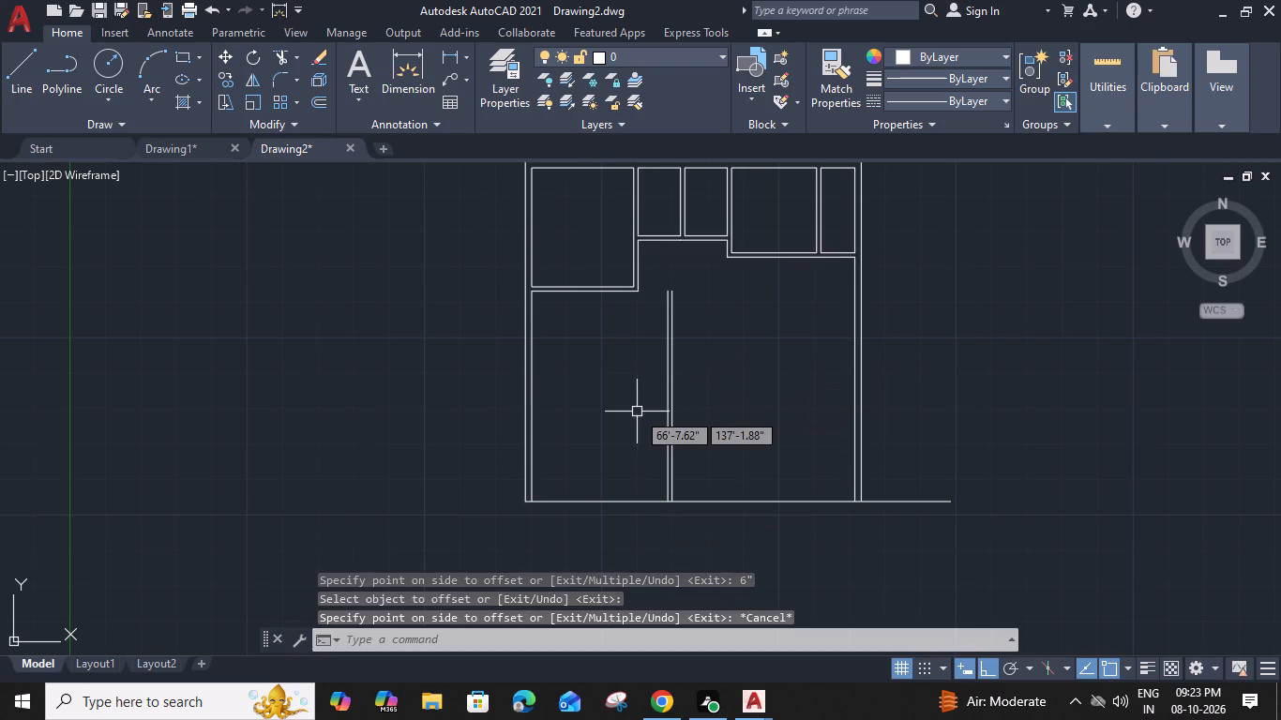
# Offset the lower line of the northwest corner room's south wall 14' downward.
pyautogui.click(622, 293)
pyautogui.press('o')
pyautogui.press('space')
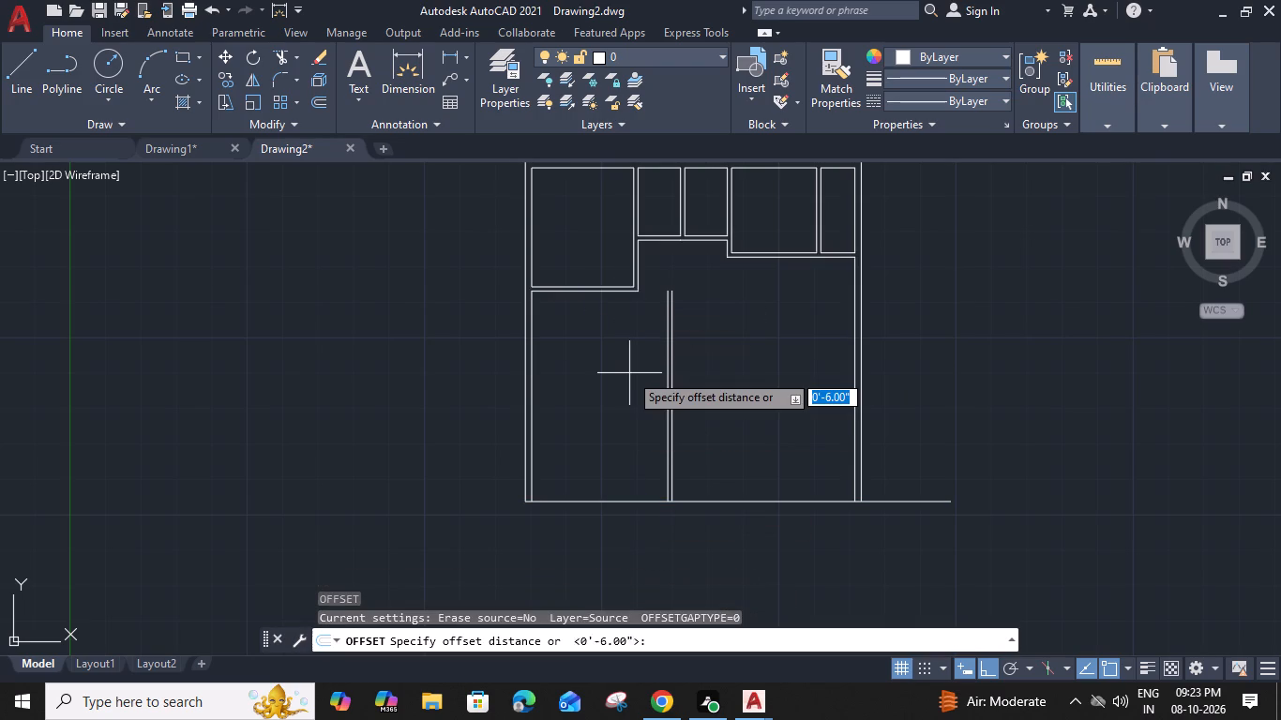
pyautogui.press('1')
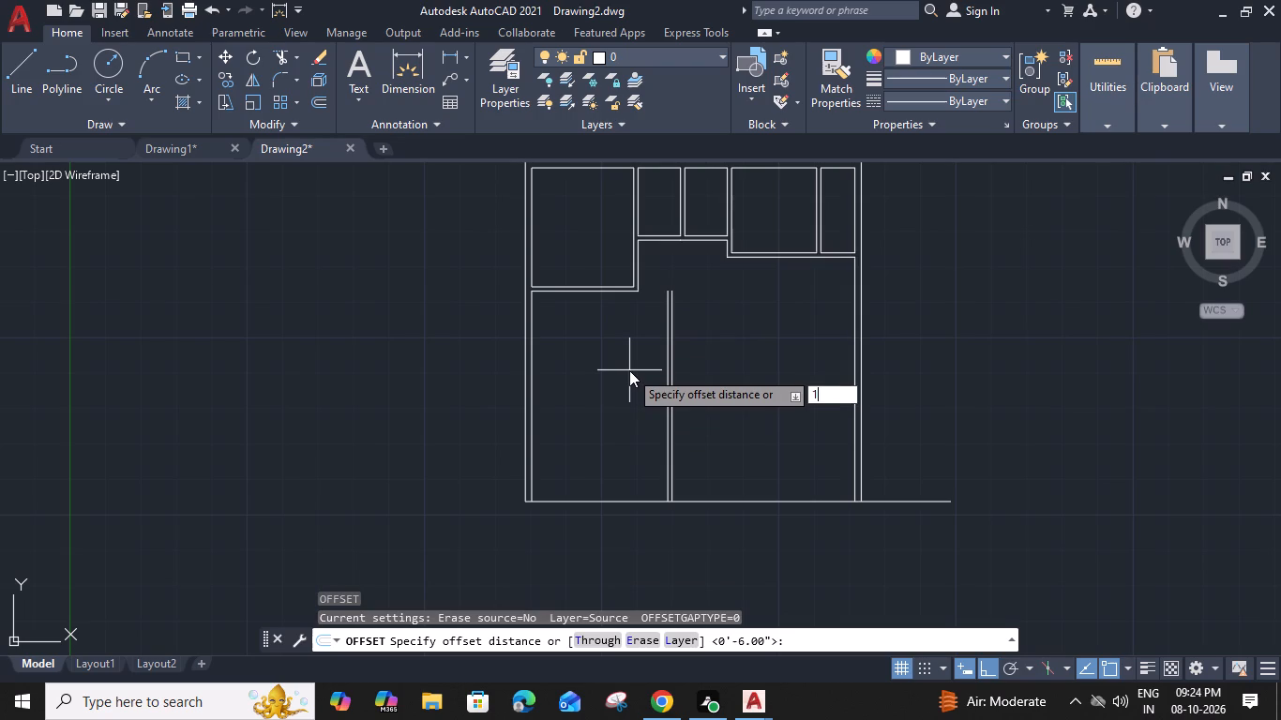
pyautogui.press('4')
pyautogui.write("'")
pyautogui.press('space')
pyautogui.click(629, 370)
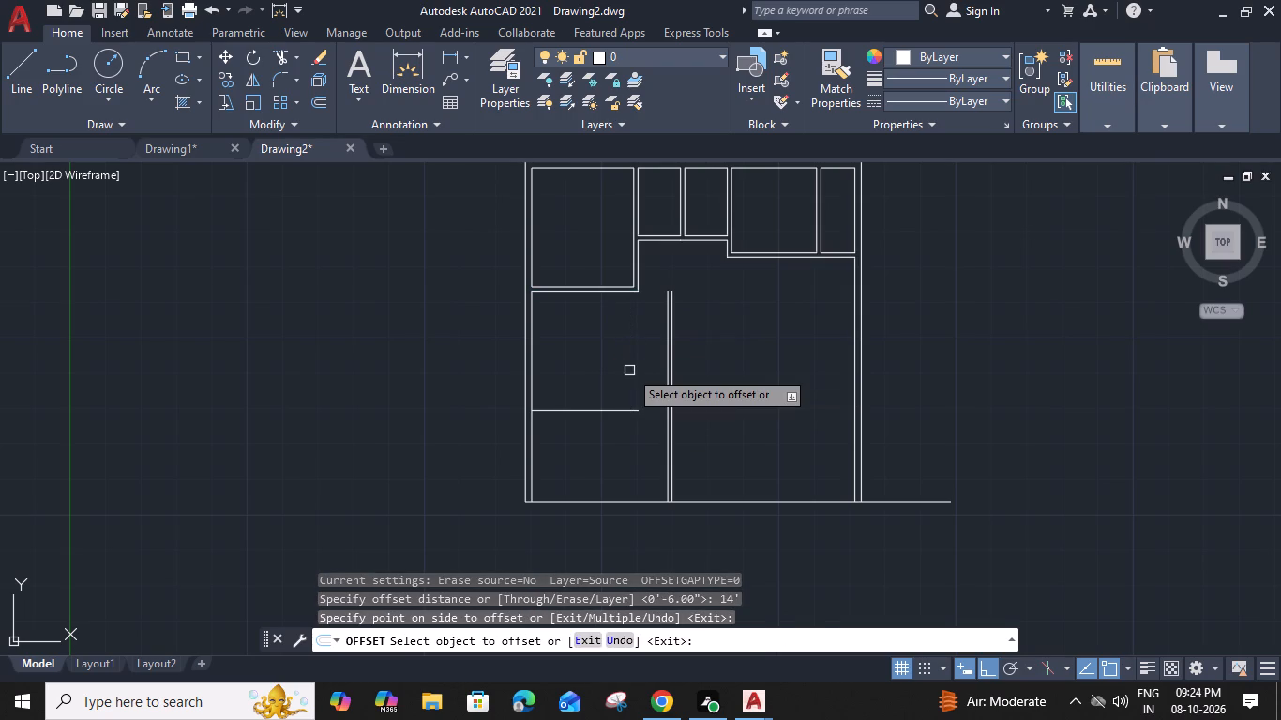
# Offset the new horizontal line 9" downward to form the wall thickness.
pyautogui.moveTo(620, 386); pyautogui.dragTo(539, 344, button='middle')
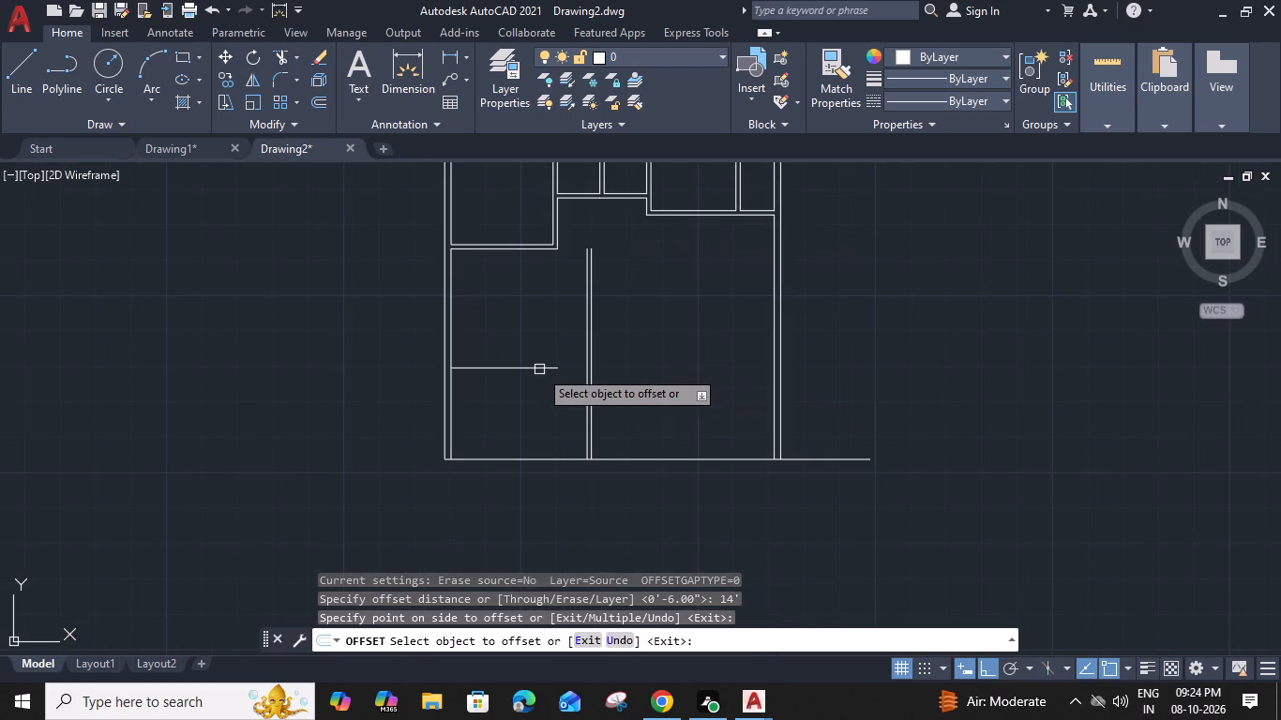
pyautogui.click(539, 367)
pyautogui.press('9')
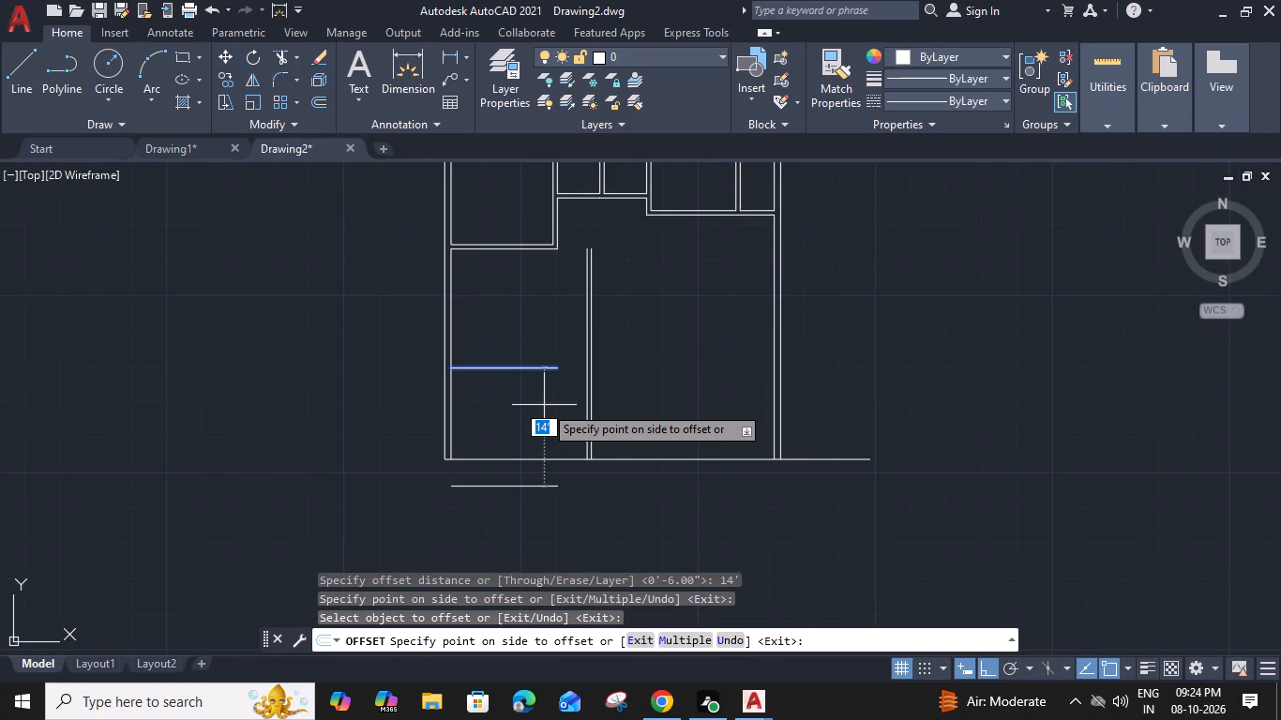
pyautogui.hotkey('shift', '"')
pyautogui.press('Return')
pyautogui.press('Escape')
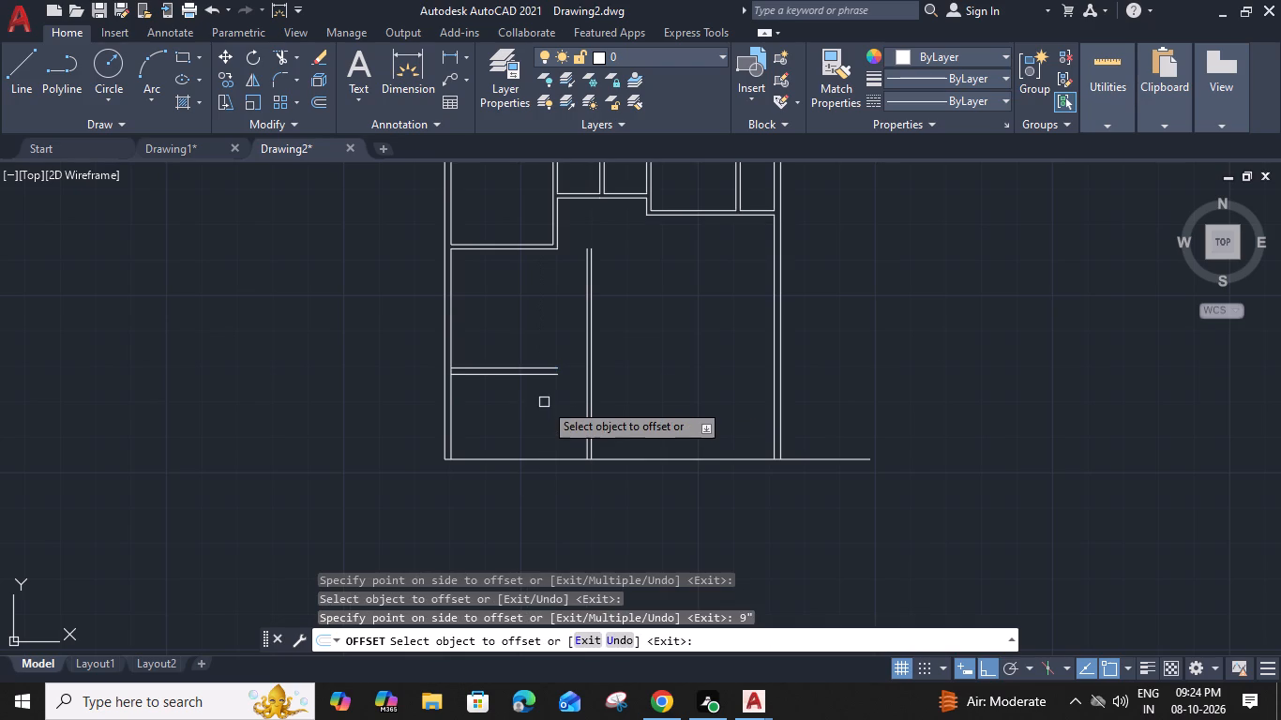
# Extend both lines of the new horizontal wall to the vertical partition.
pyautogui.moveTo(559, 357); pyautogui.dragTo(527, 354, button='middle')
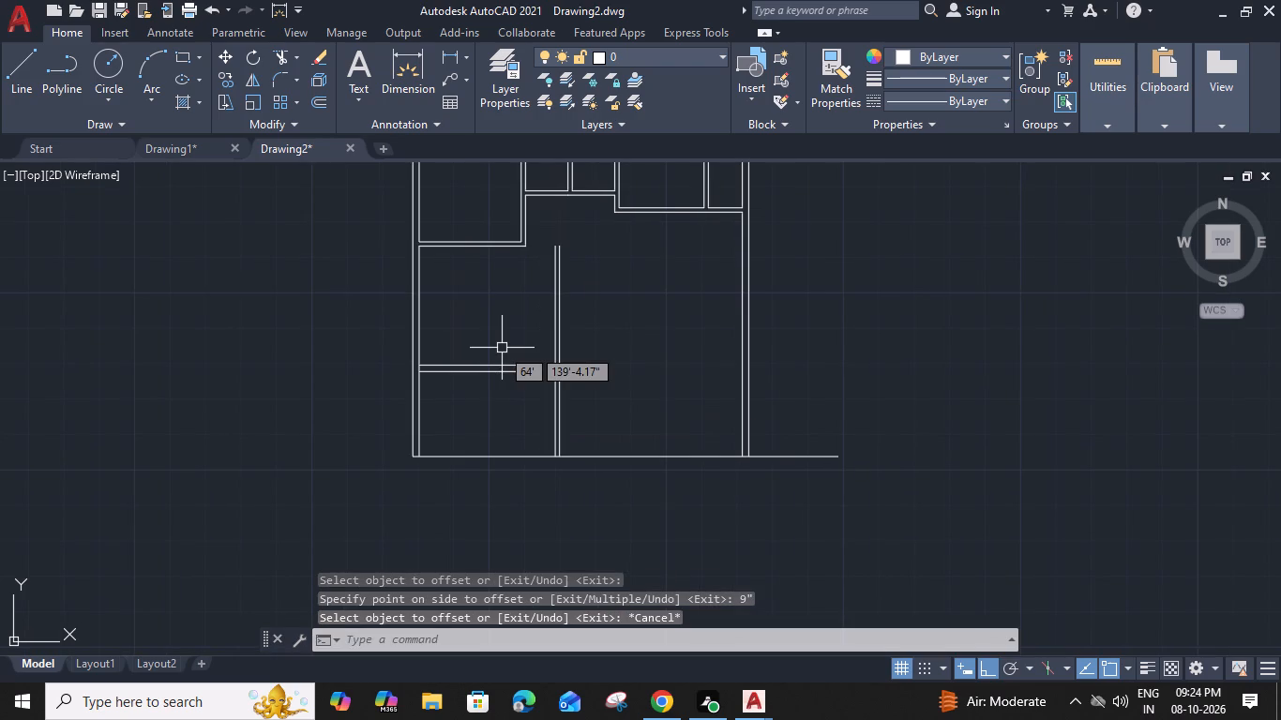
pyautogui.press('e')
pyautogui.write('X')
pyautogui.press('space')
pyautogui.click(501, 344)
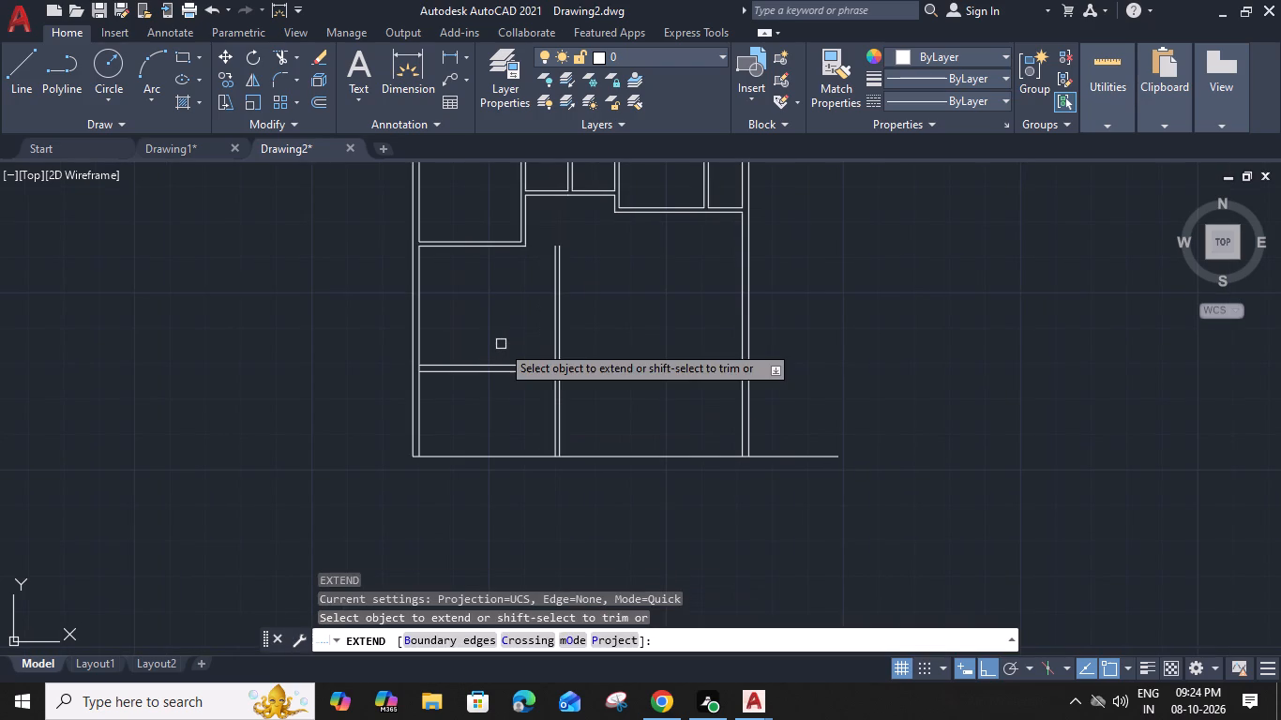
pyautogui.click(523, 400)
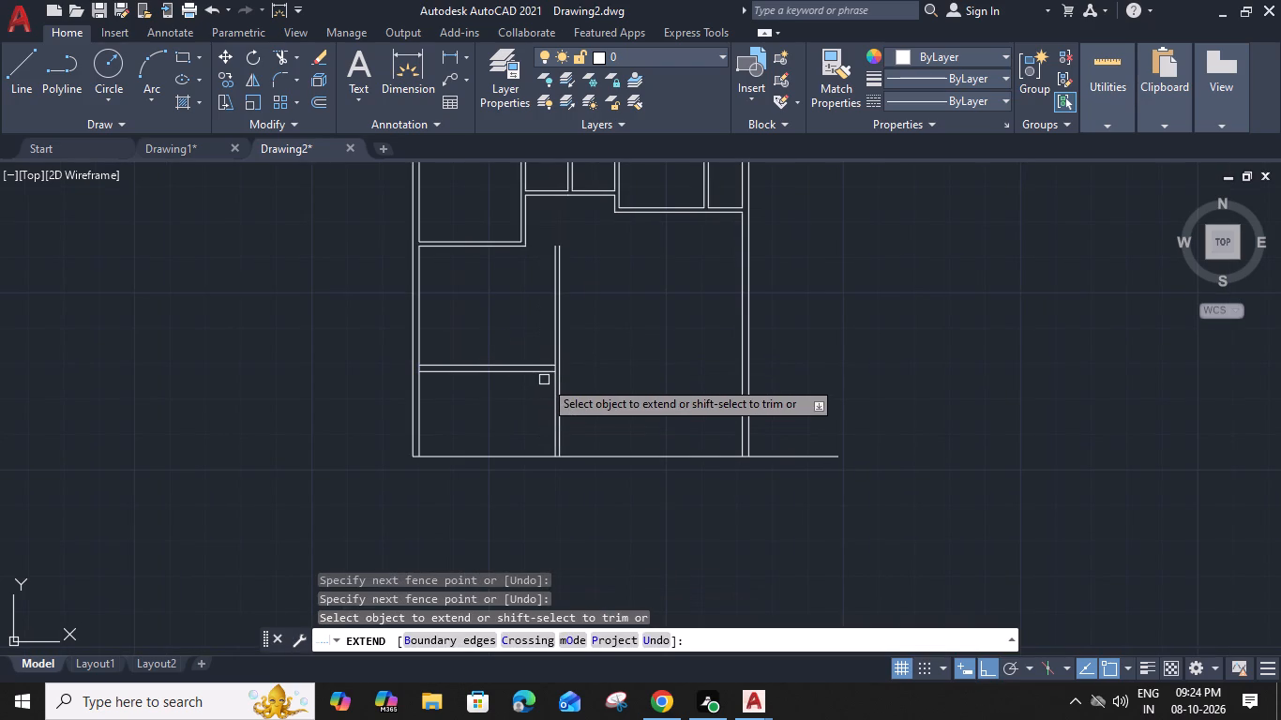
# Trim the short segments across both ends of the horizontal wall, where it meets the west outer wall and the partition.
pyautogui.scroll(3, 418, 368)
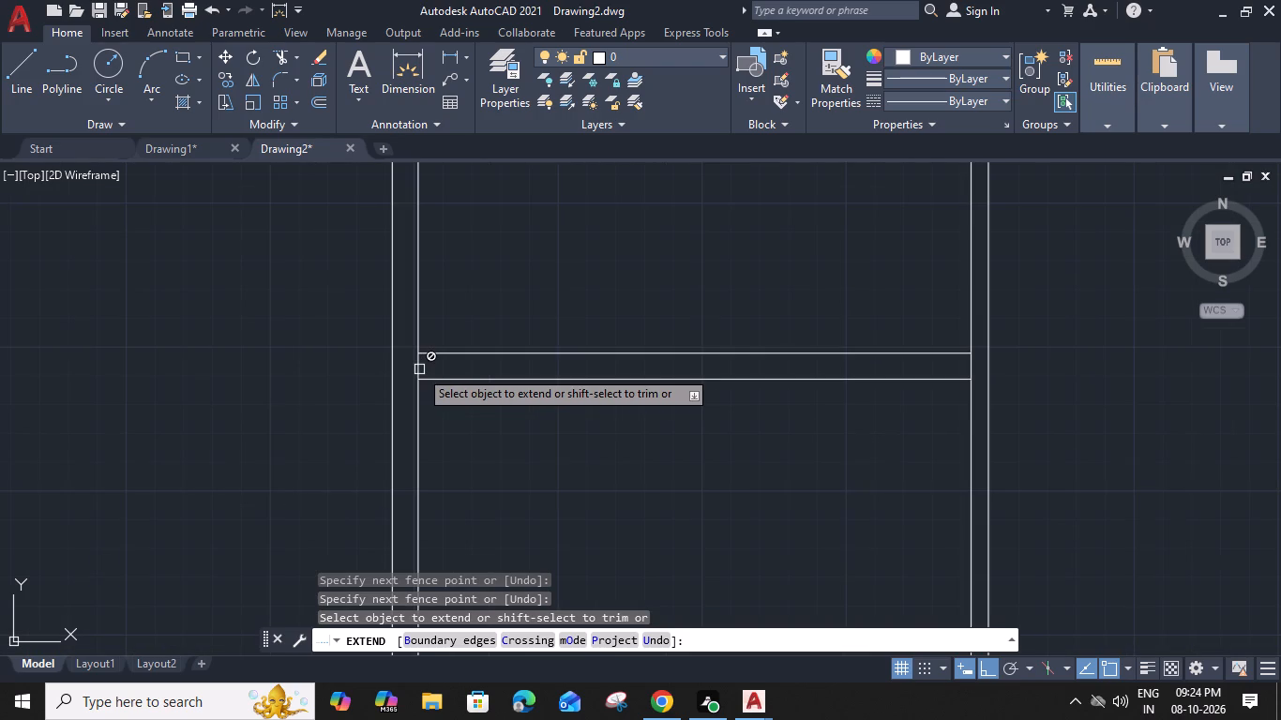
pyautogui.keyDown('shift'); pyautogui.click(419, 369); pyautogui.keyUp('shift')
pyautogui.moveTo(821, 355); pyautogui.dragTo(564, 348, button='middle')
pyautogui.keyDown('shift'); pyautogui.click(710, 360); pyautogui.keyUp('shift')
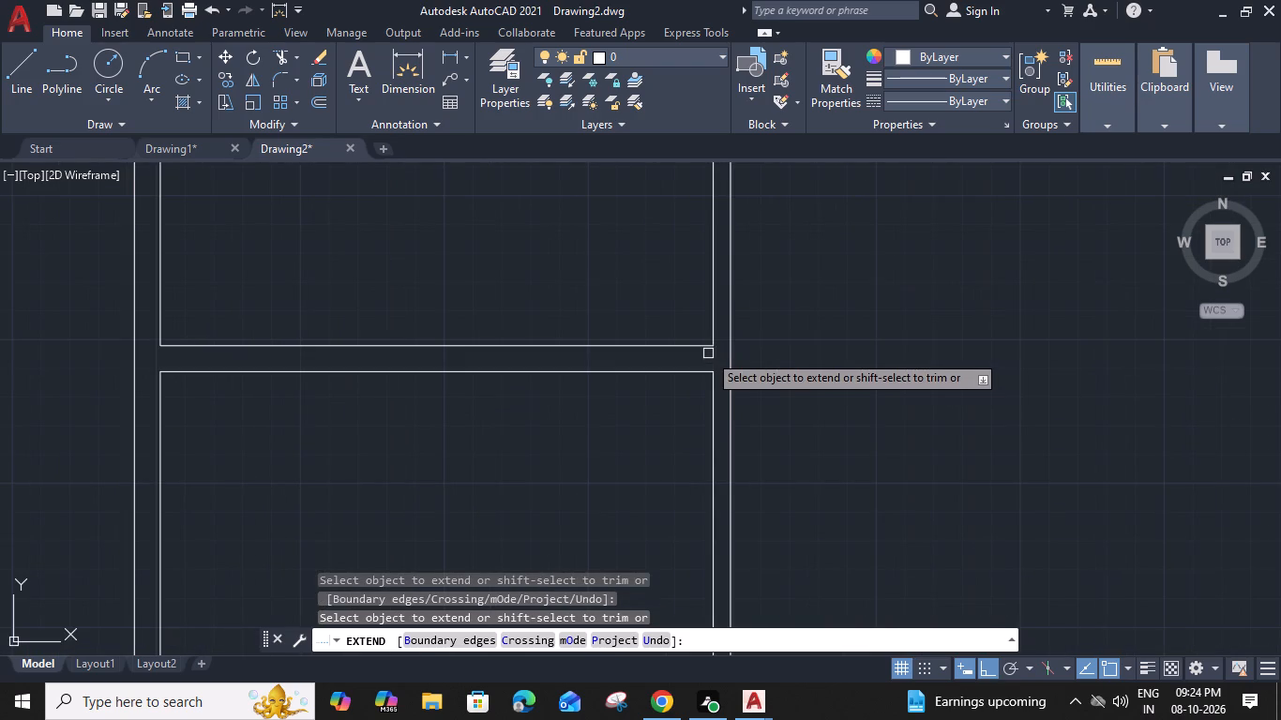
pyautogui.scroll(-2, 708, 352)
pyautogui.moveTo(780, 383); pyautogui.dragTo(563, 394, button='middle')
pyautogui.press('Escape')
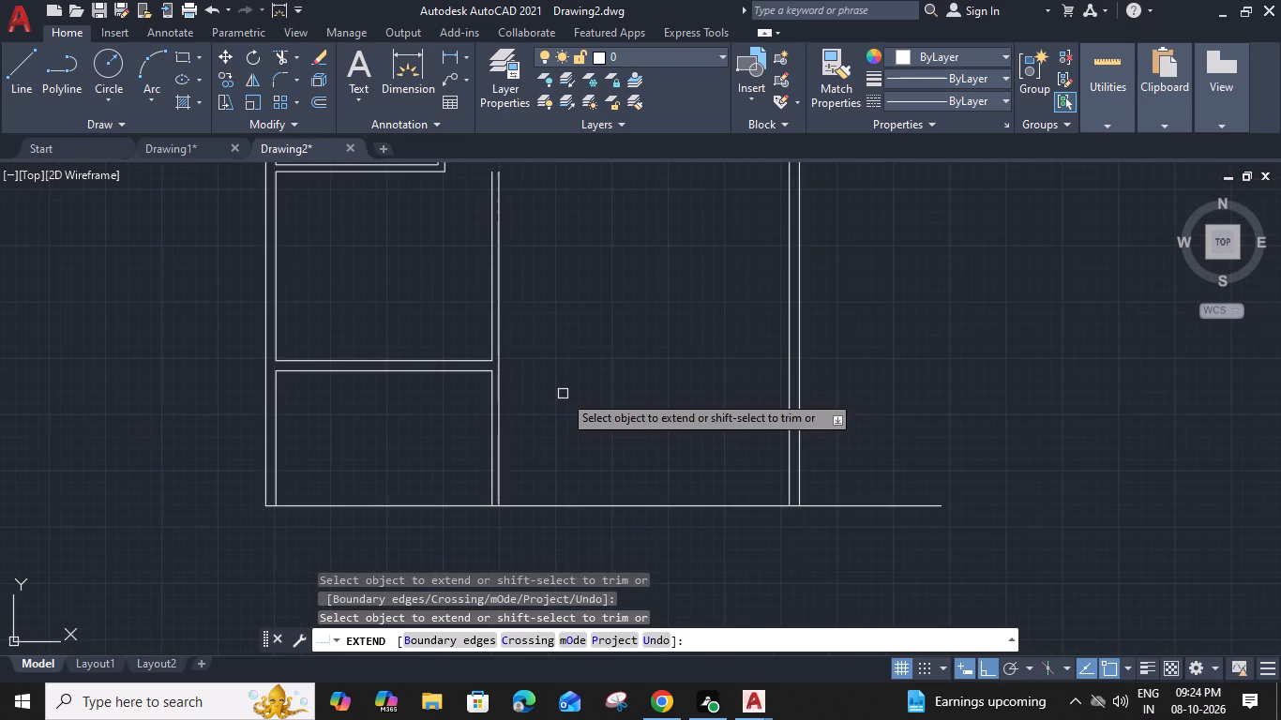
# Extend the horizontal wall lines across the partition to the east outer wall, taking the lower line to its outer face.
pyautogui.moveTo(412, 417); pyautogui.dragTo(448, 397, button='middle')
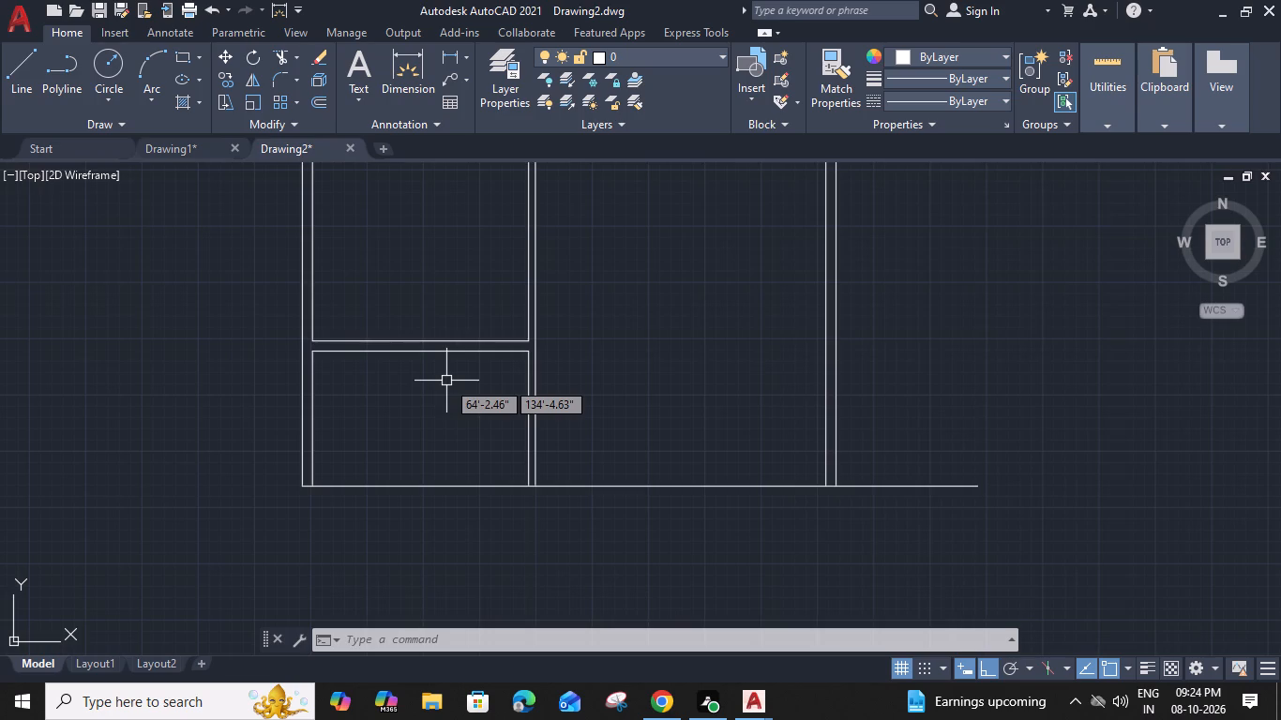
pyautogui.scroll(-1, 591, 358)
pyautogui.moveTo(576, 361); pyautogui.dragTo(475, 368, button='middle')
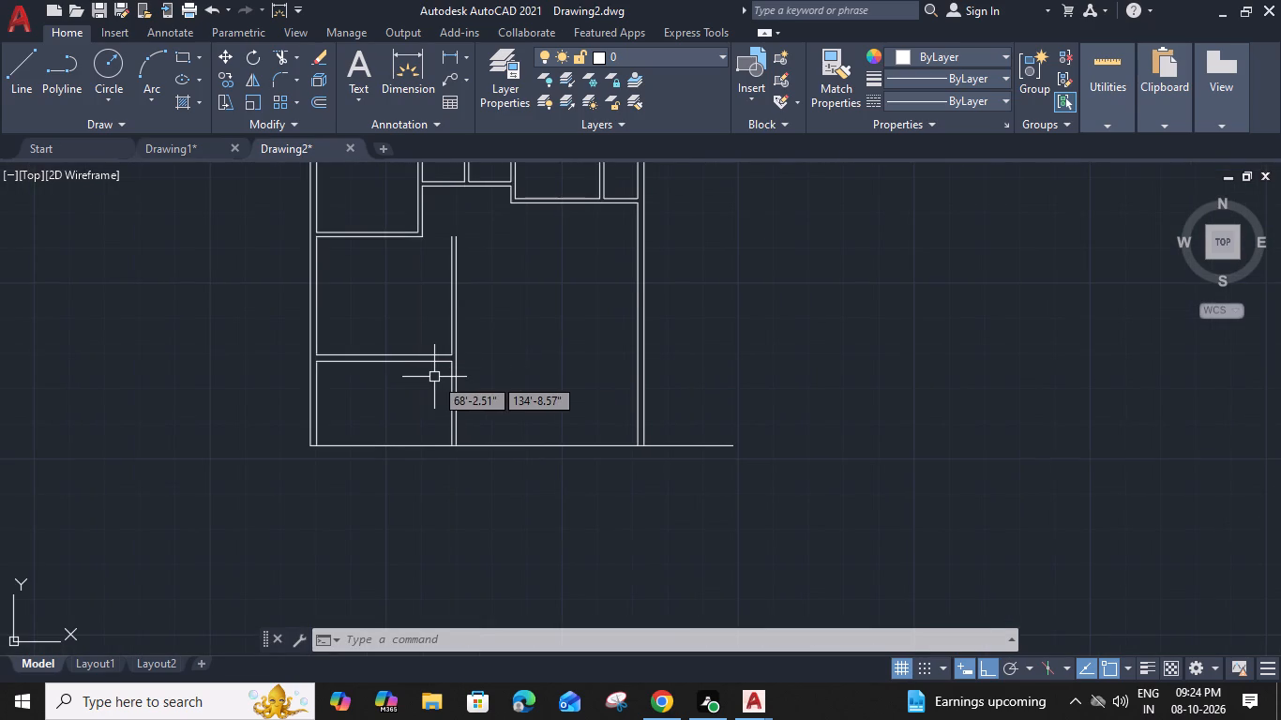
pyautogui.write('EX')
pyautogui.press('space')
pyautogui.click(440, 342)
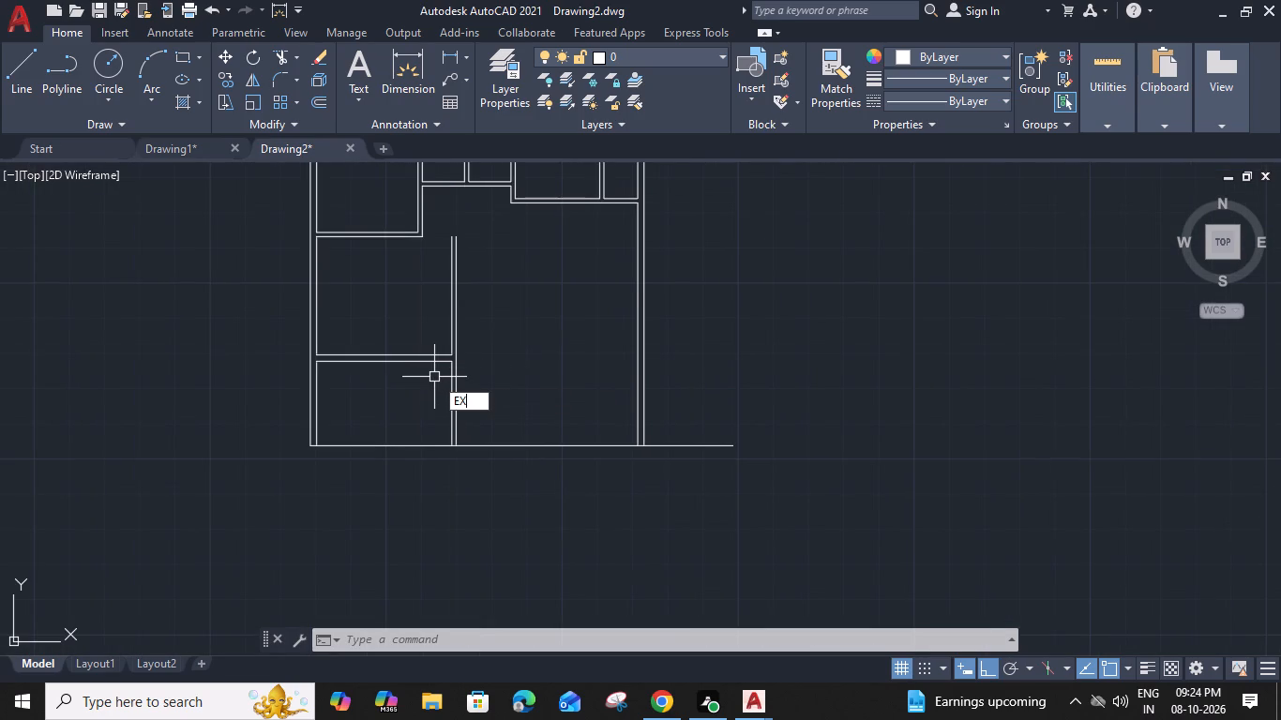
pyautogui.click(441, 377)
pyautogui.click(441, 344)
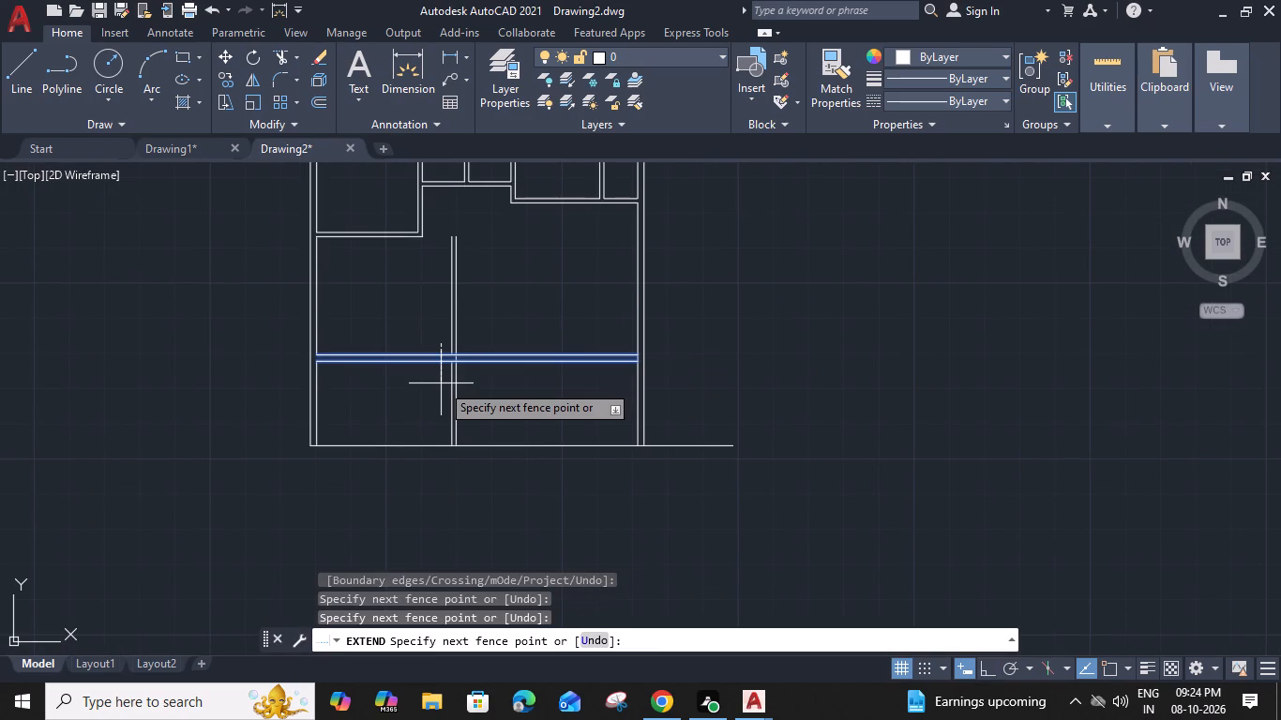
pyautogui.click(441, 383)
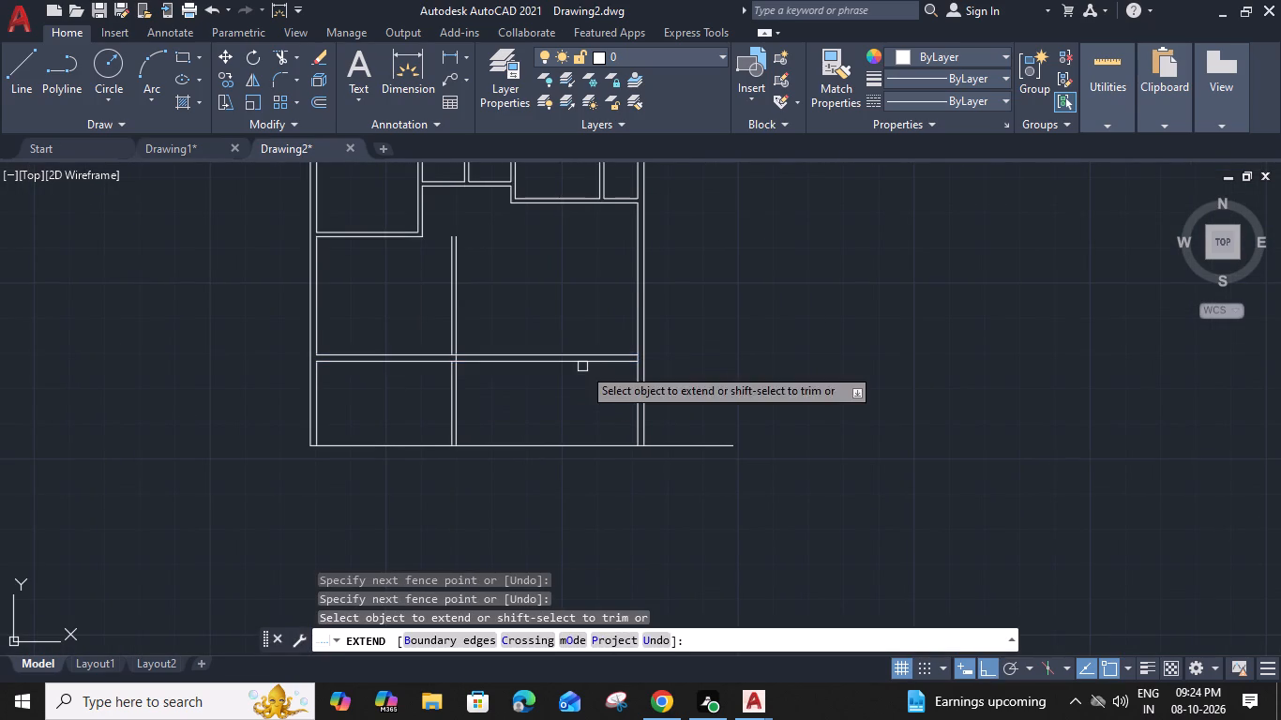
pyautogui.click(607, 364)
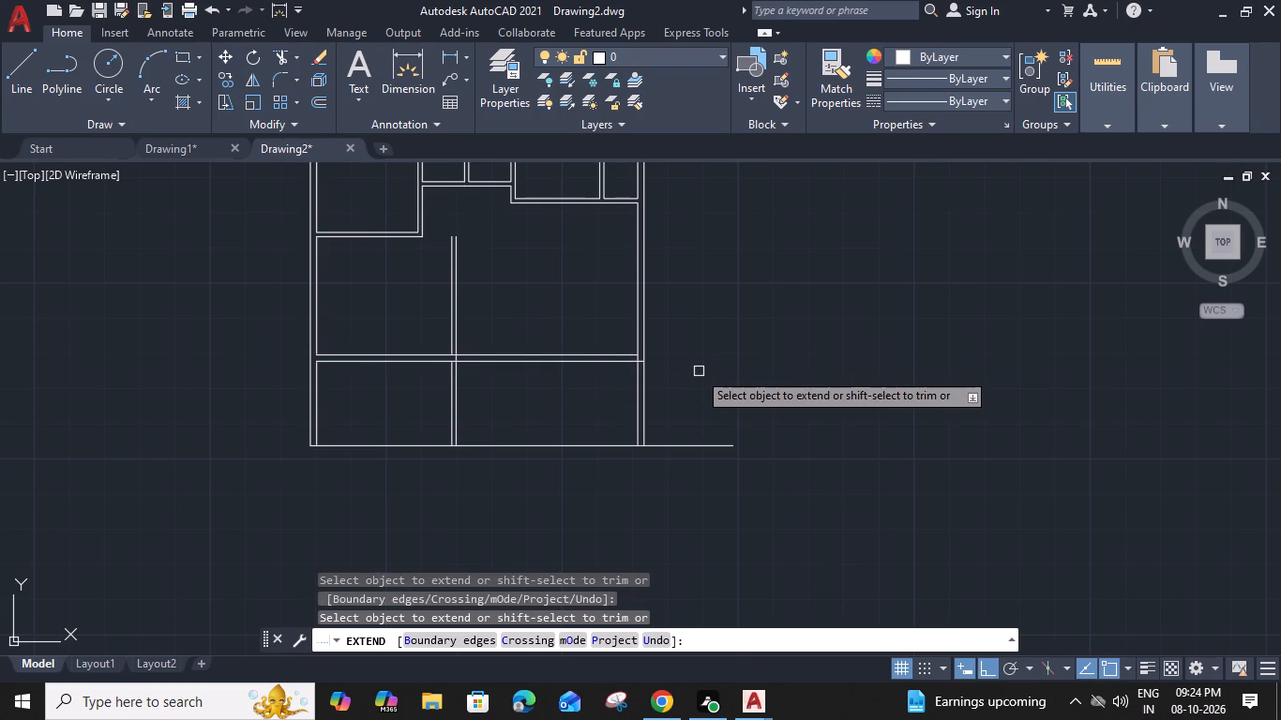
pyautogui.moveTo(670, 350); pyautogui.dragTo(686, 381, button='middle')
pyautogui.press('Escape')
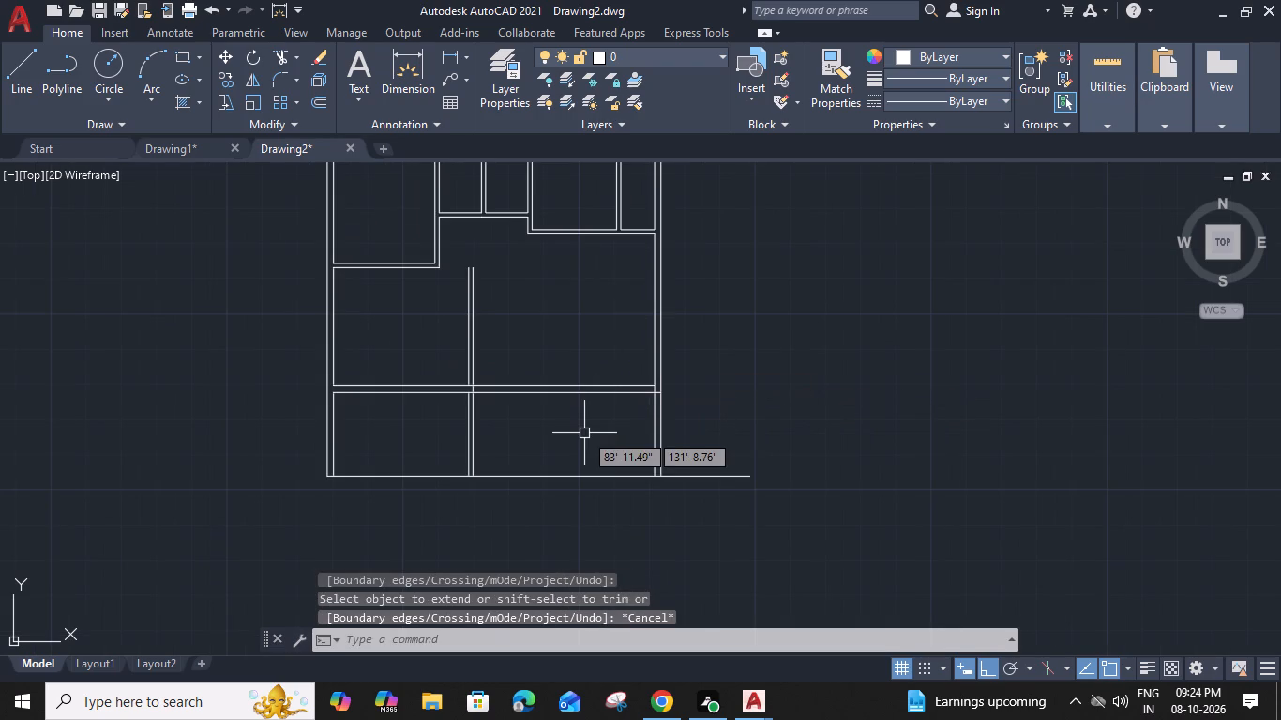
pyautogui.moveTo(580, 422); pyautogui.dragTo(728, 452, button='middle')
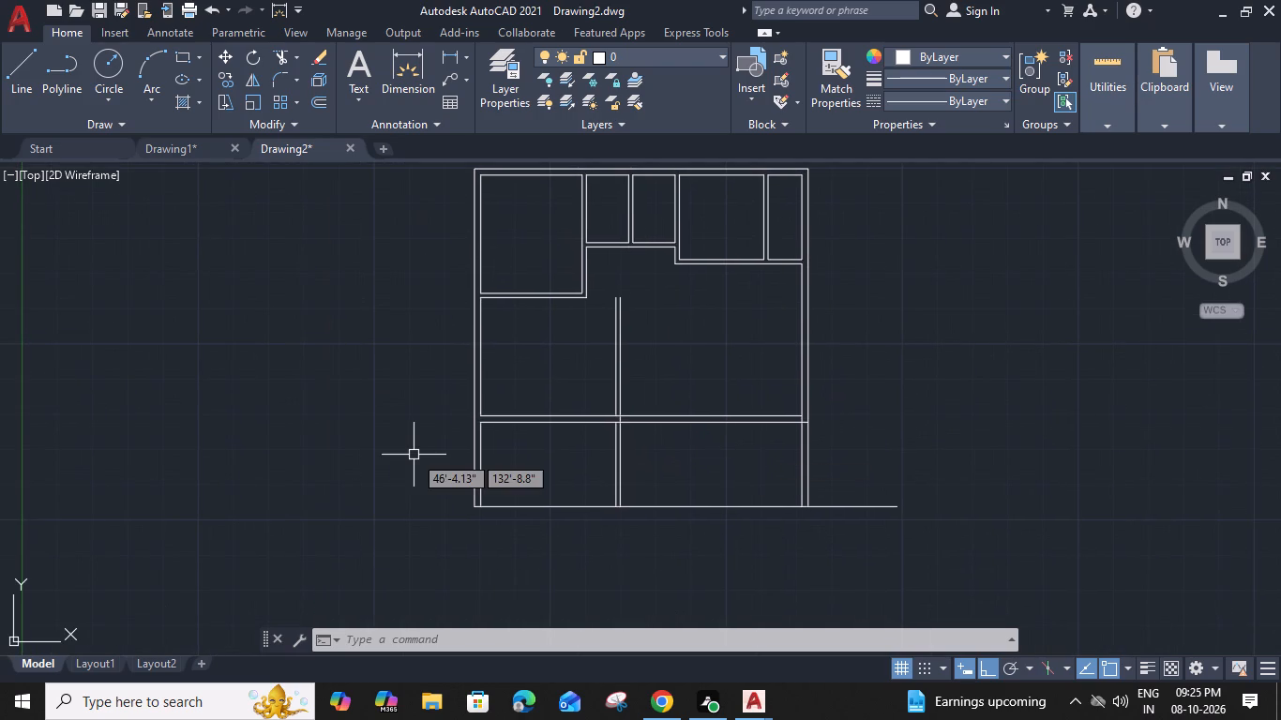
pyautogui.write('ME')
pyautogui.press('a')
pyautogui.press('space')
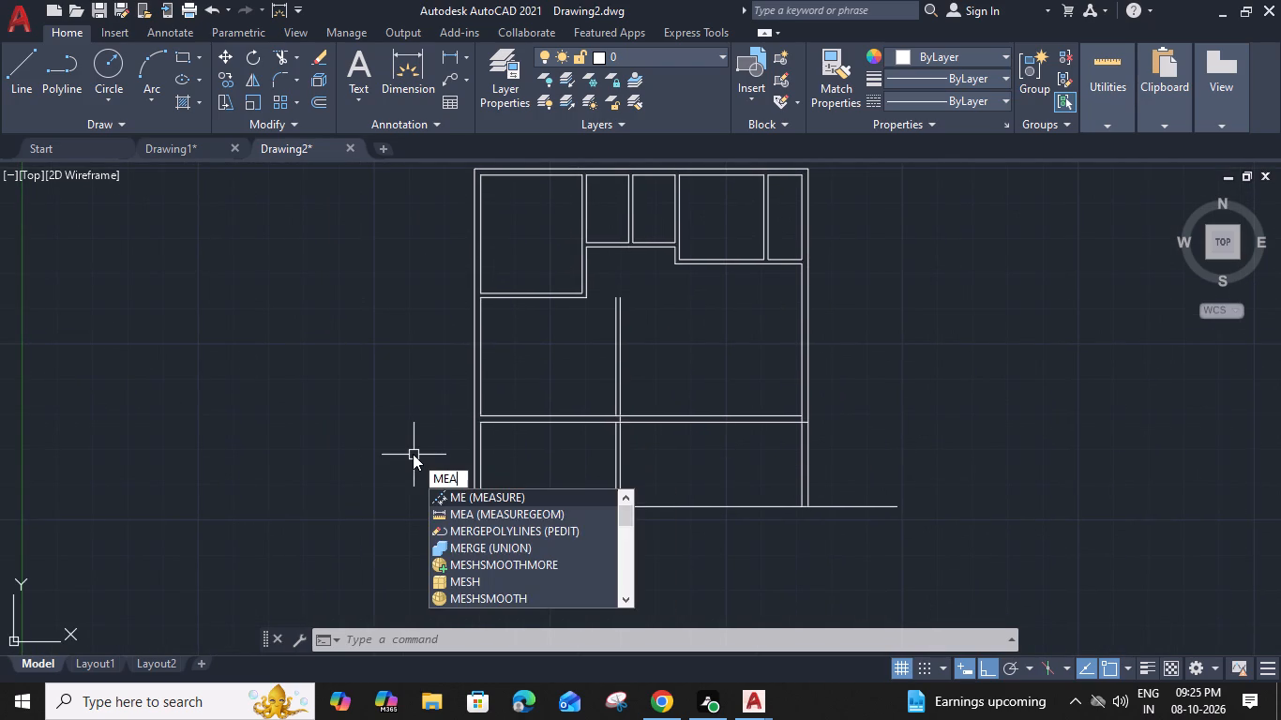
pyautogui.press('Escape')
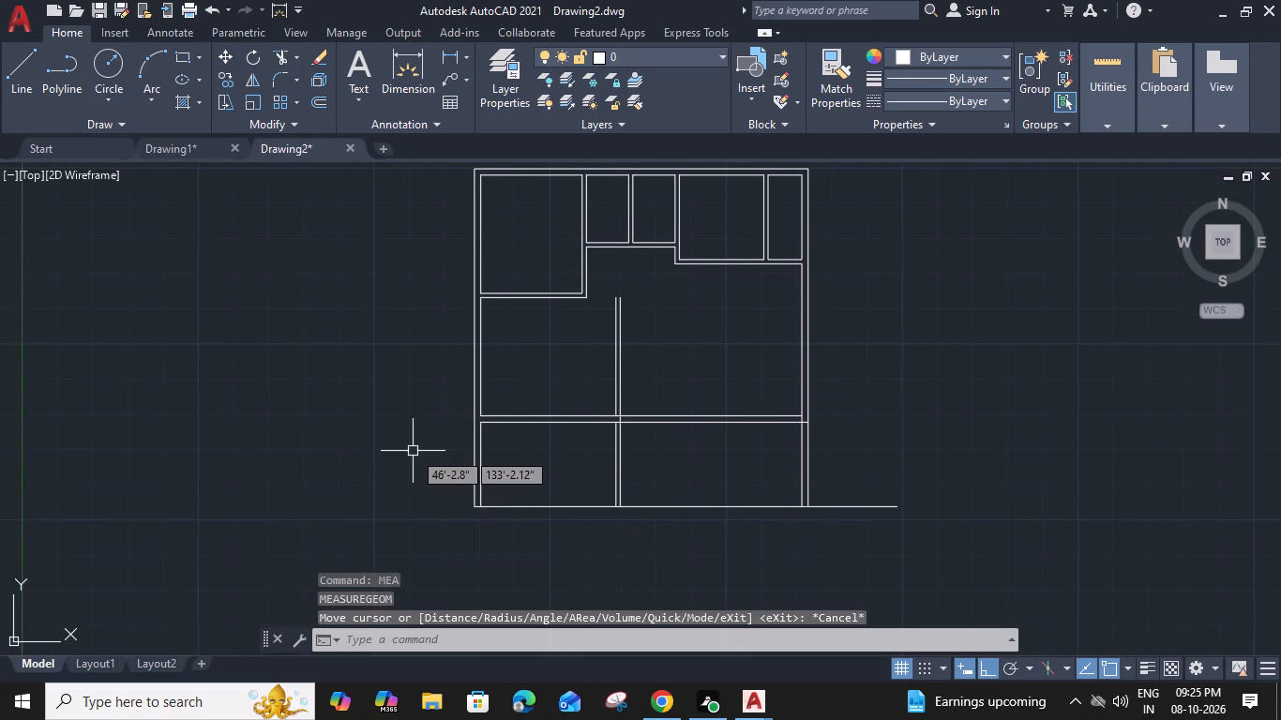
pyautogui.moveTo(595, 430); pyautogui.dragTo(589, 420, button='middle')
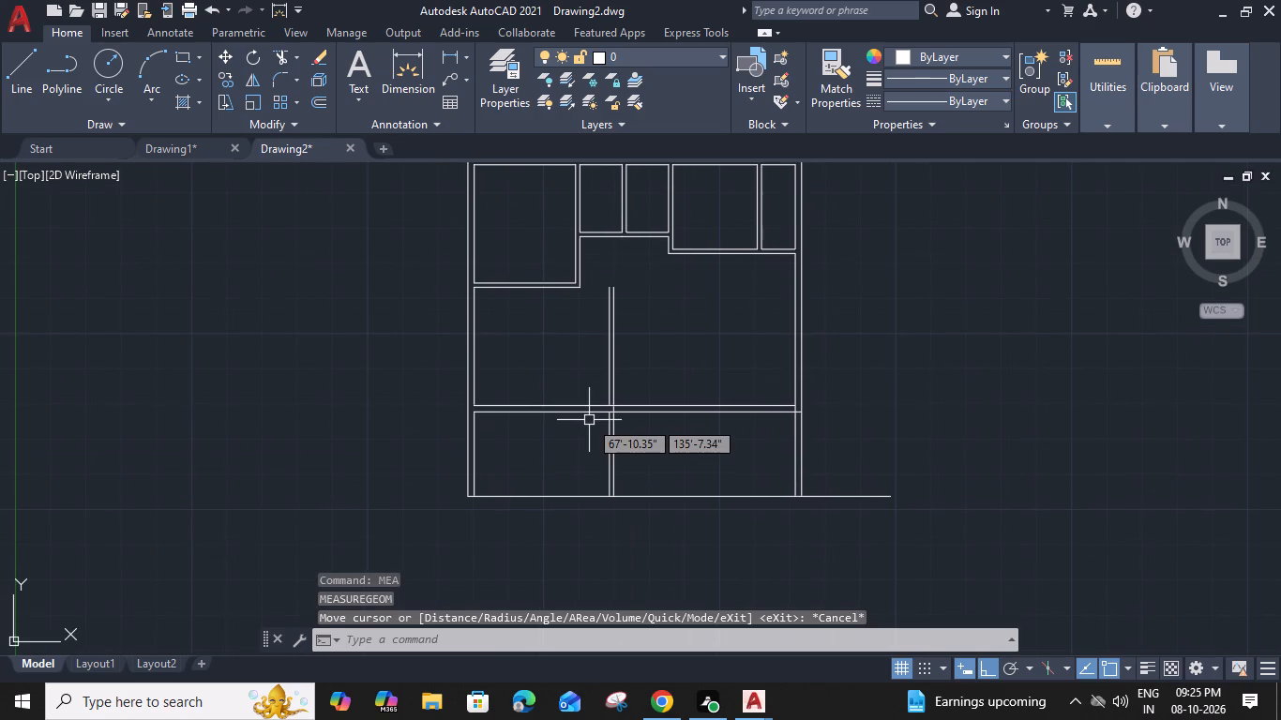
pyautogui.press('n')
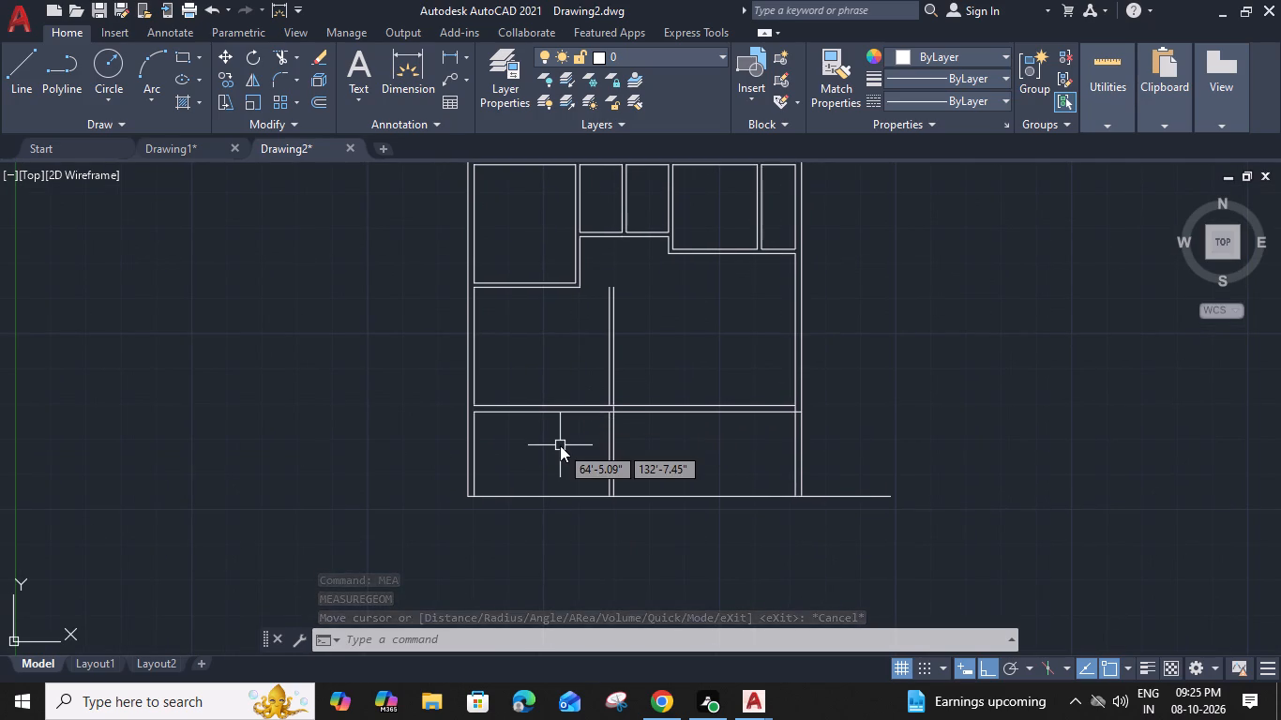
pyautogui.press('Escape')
# Measure the clear dimensions of the two rooms west of the vertical partition, below and above the horizontal wall.
pyautogui.press('m')
pyautogui.press('e')
pyautogui.write('A')
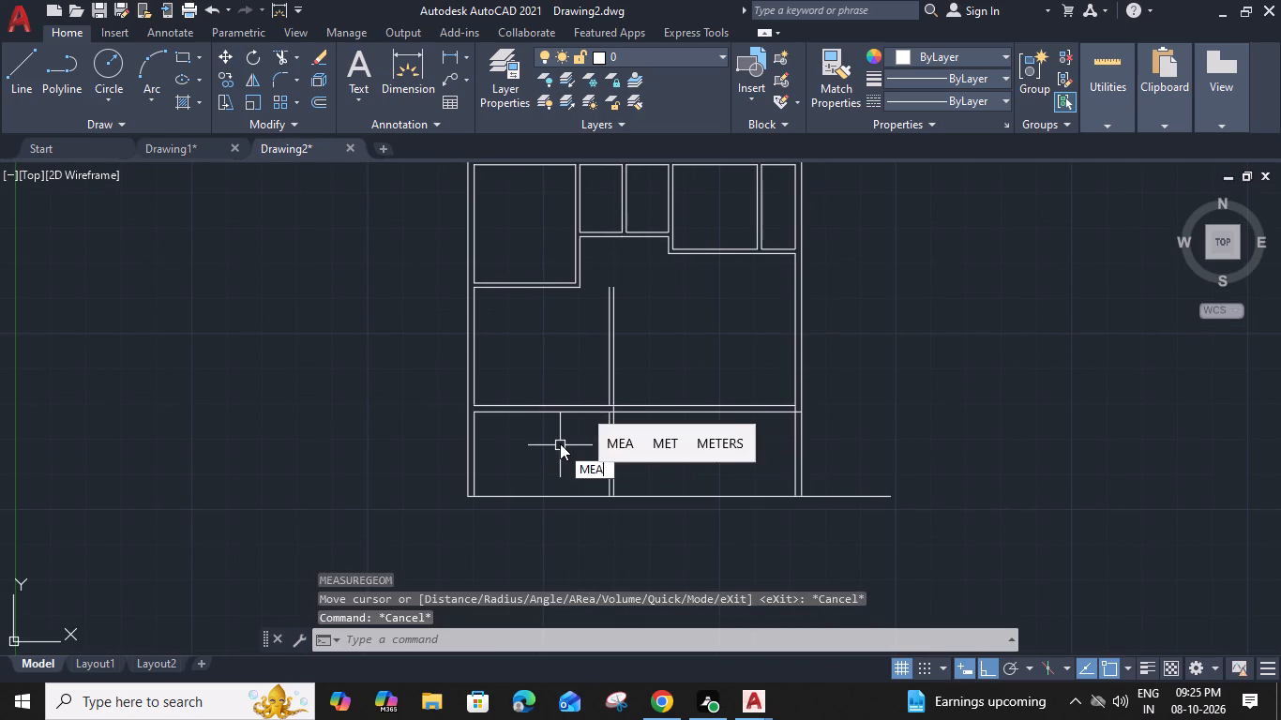
pyautogui.press('space')
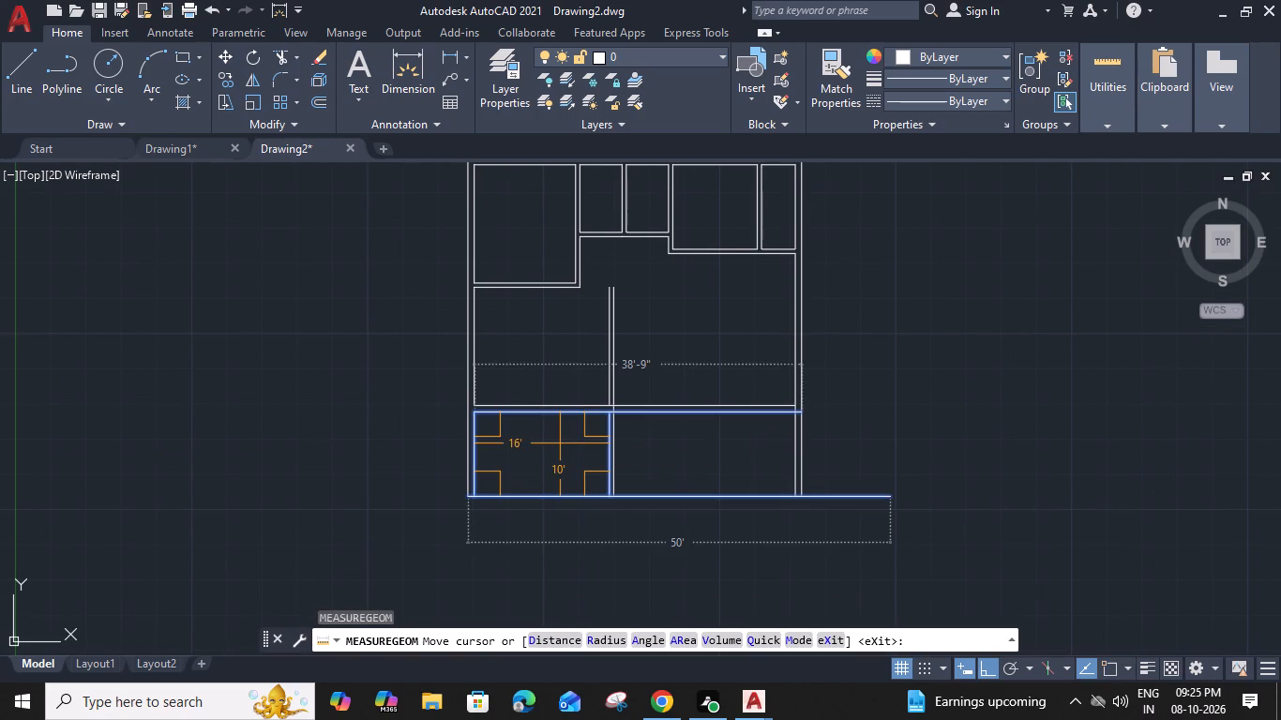
pyautogui.press('Escape')
pyautogui.middleClick(560, 443)
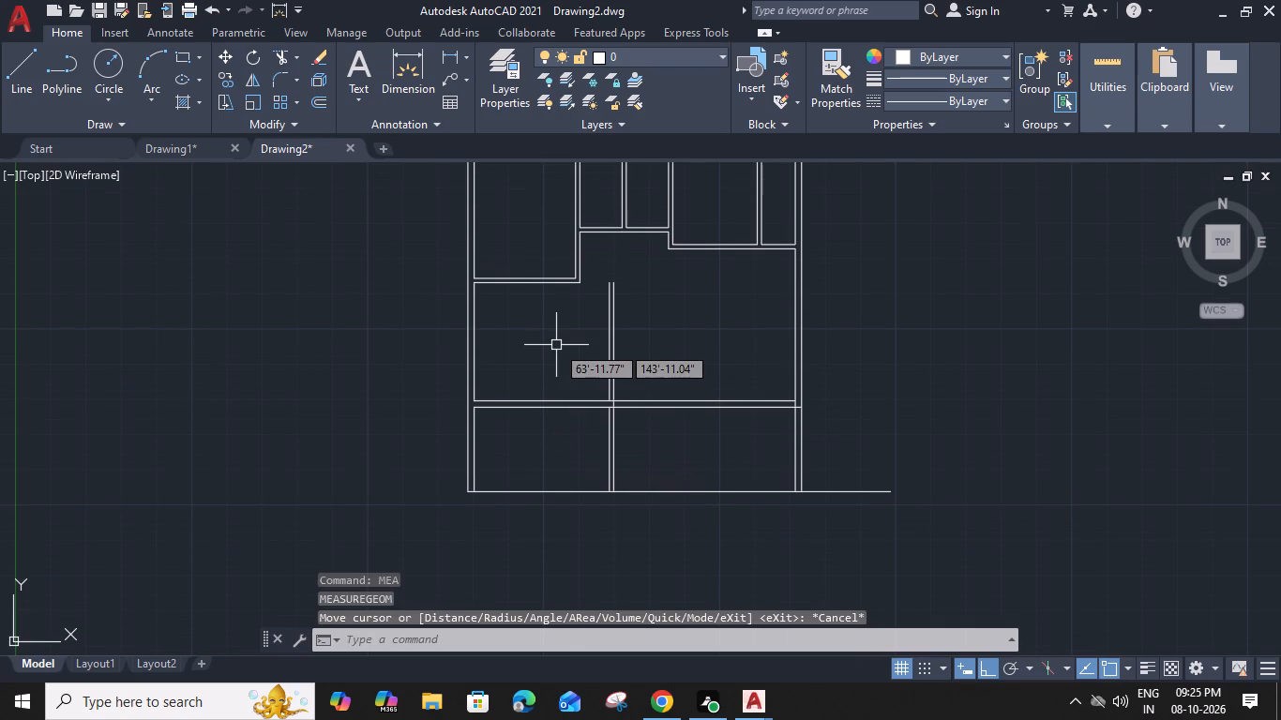
pyautogui.press('m')
pyautogui.write('EA')
pyautogui.press('space')
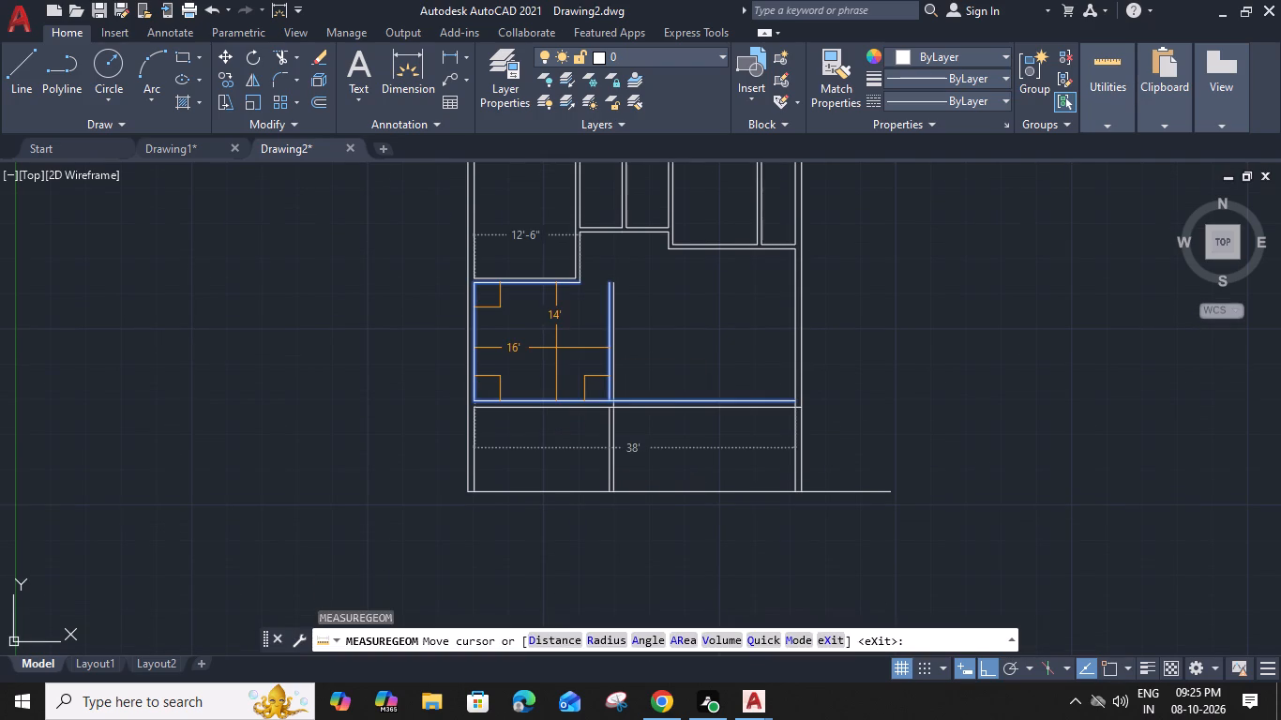
pyautogui.press('Escape')
# Offset the lower line of the horizontal wall 15' downward, past the old bottom line.
pyautogui.moveTo(560, 435); pyautogui.dragTo(560, 380, button='middle')
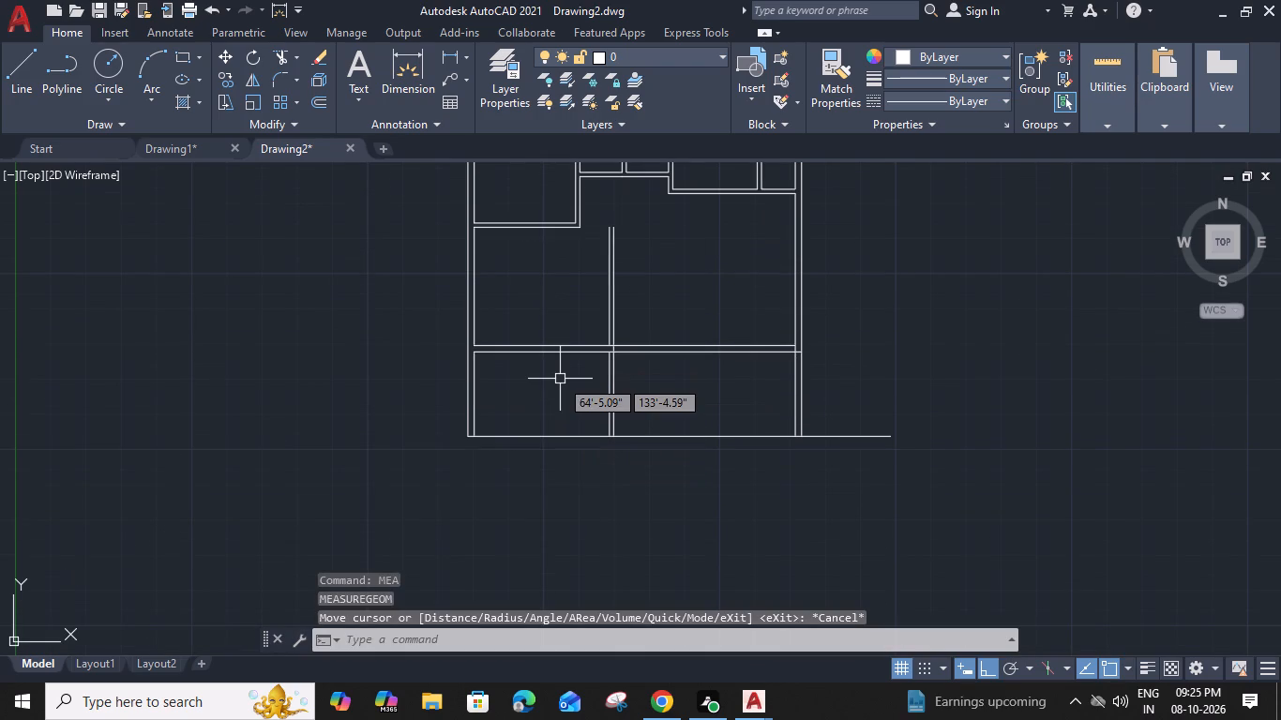
pyautogui.click(573, 352)
pyautogui.write("O 15'")
pyautogui.press('space')
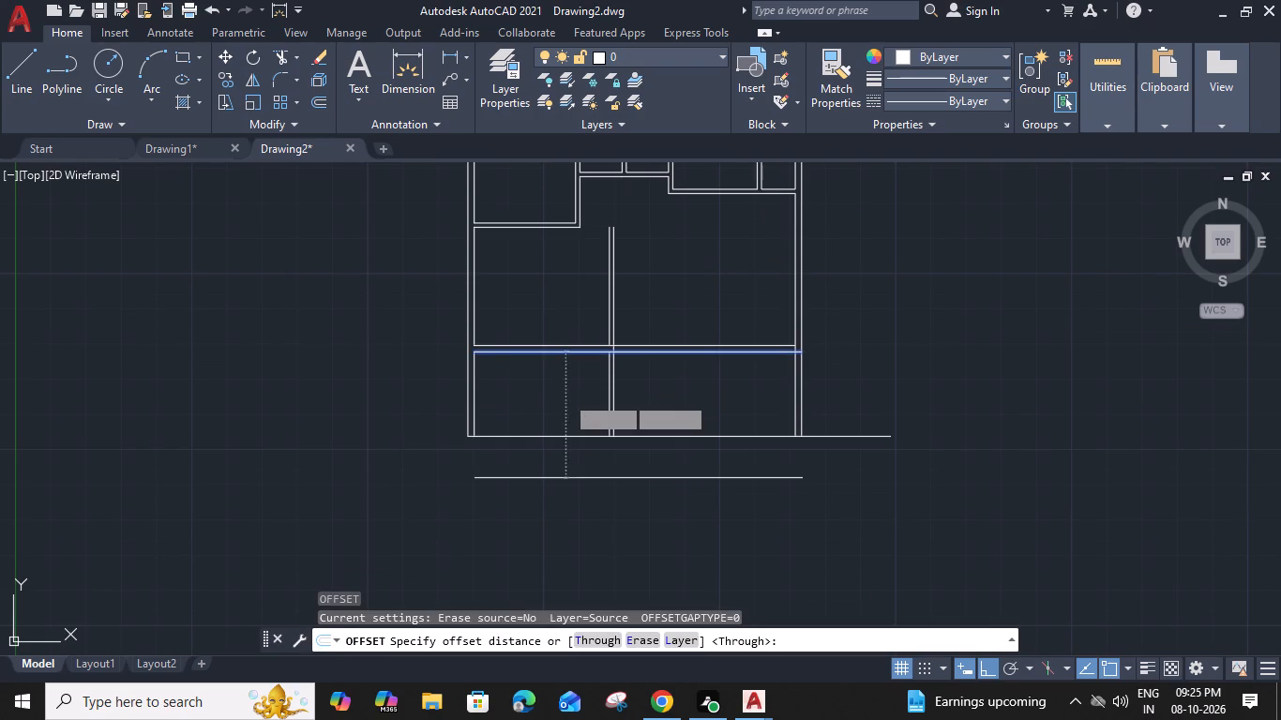
pyautogui.click(564, 457)
# Offset the new bottom line 6" downward to form the wall thickness.
pyautogui.moveTo(564, 444); pyautogui.dragTo(558, 379, button='middle')
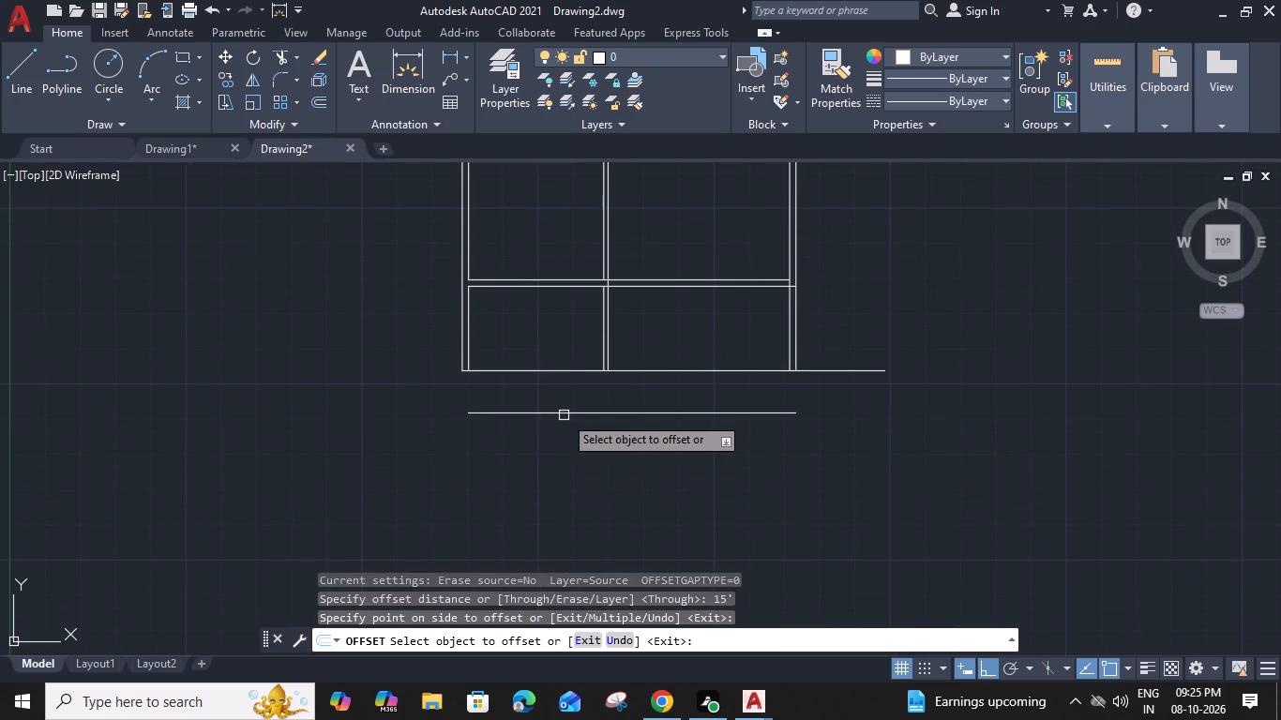
pyautogui.click(564, 412)
pyautogui.press('6')
pyautogui.hotkey('shift', '"')
pyautogui.press('Return')
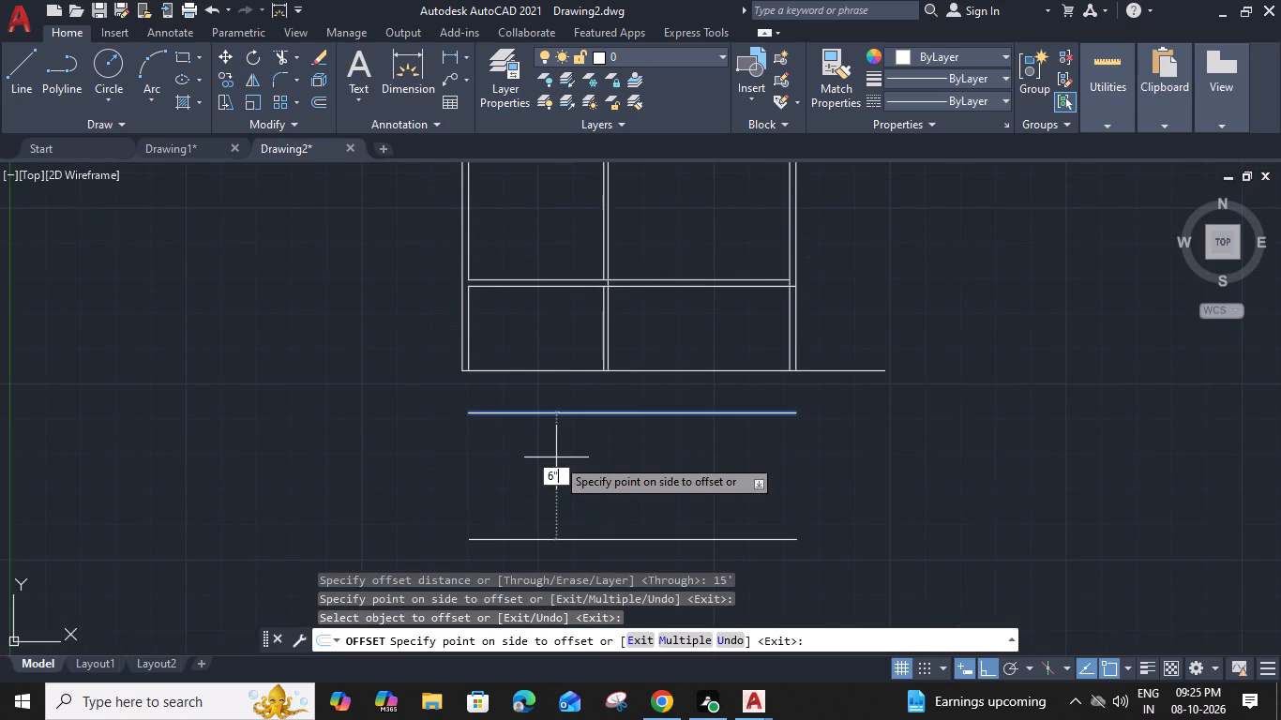
pyautogui.press('Escape')
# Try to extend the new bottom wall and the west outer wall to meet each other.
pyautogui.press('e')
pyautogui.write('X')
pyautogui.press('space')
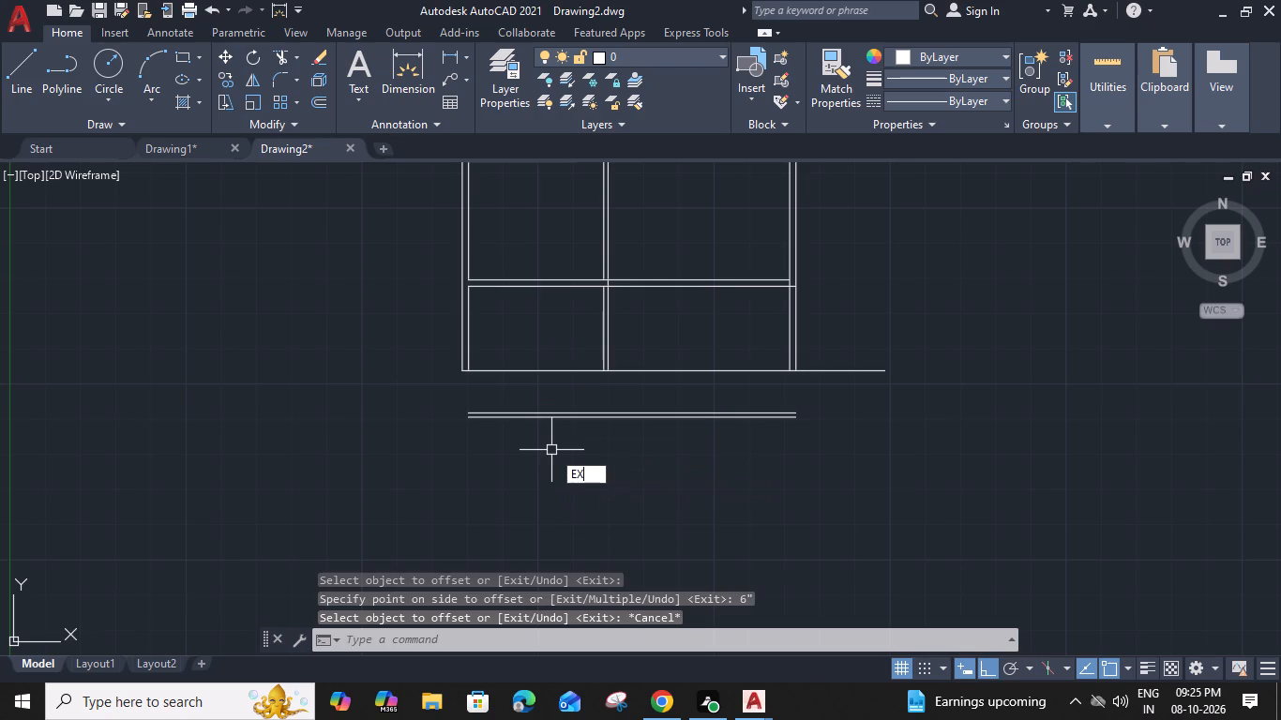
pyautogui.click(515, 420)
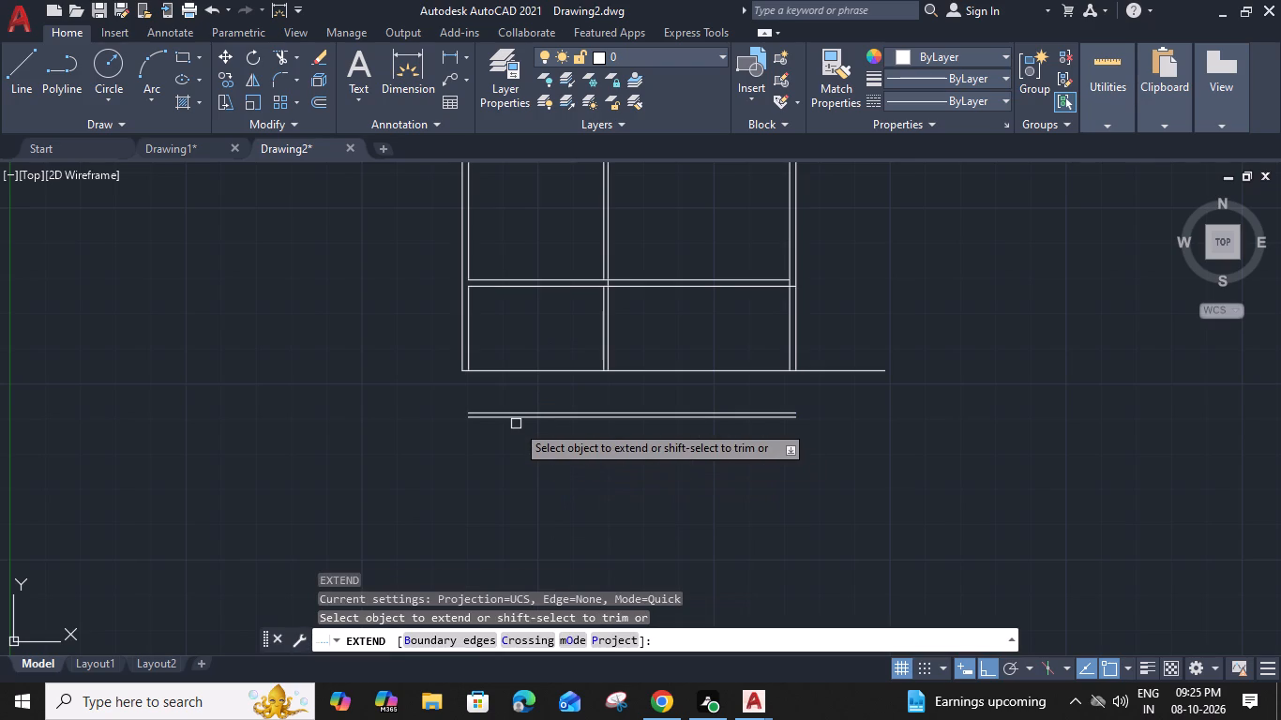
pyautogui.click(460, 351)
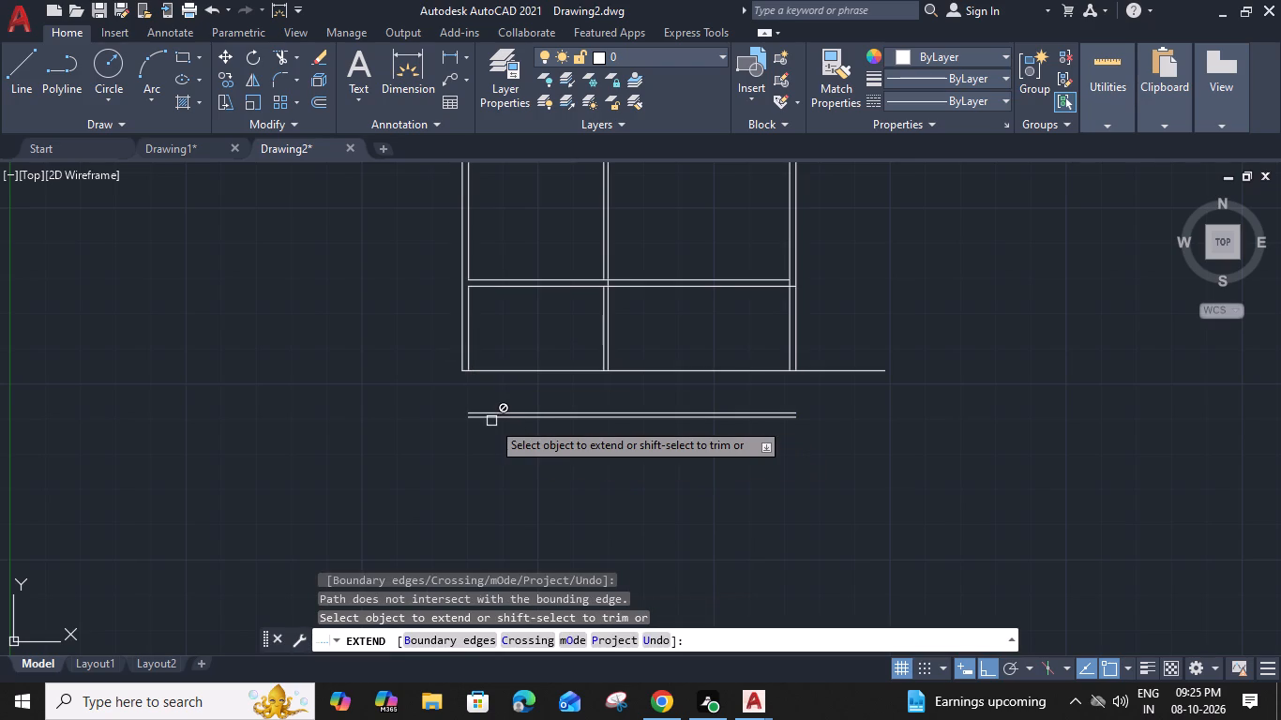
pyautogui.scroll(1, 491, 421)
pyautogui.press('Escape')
# Join the new bottom wall to the west outer wall with zero-radius Fillet corners on both the outer and inner lines.
pyautogui.press('f')
pyautogui.press('space')
pyautogui.write('M')
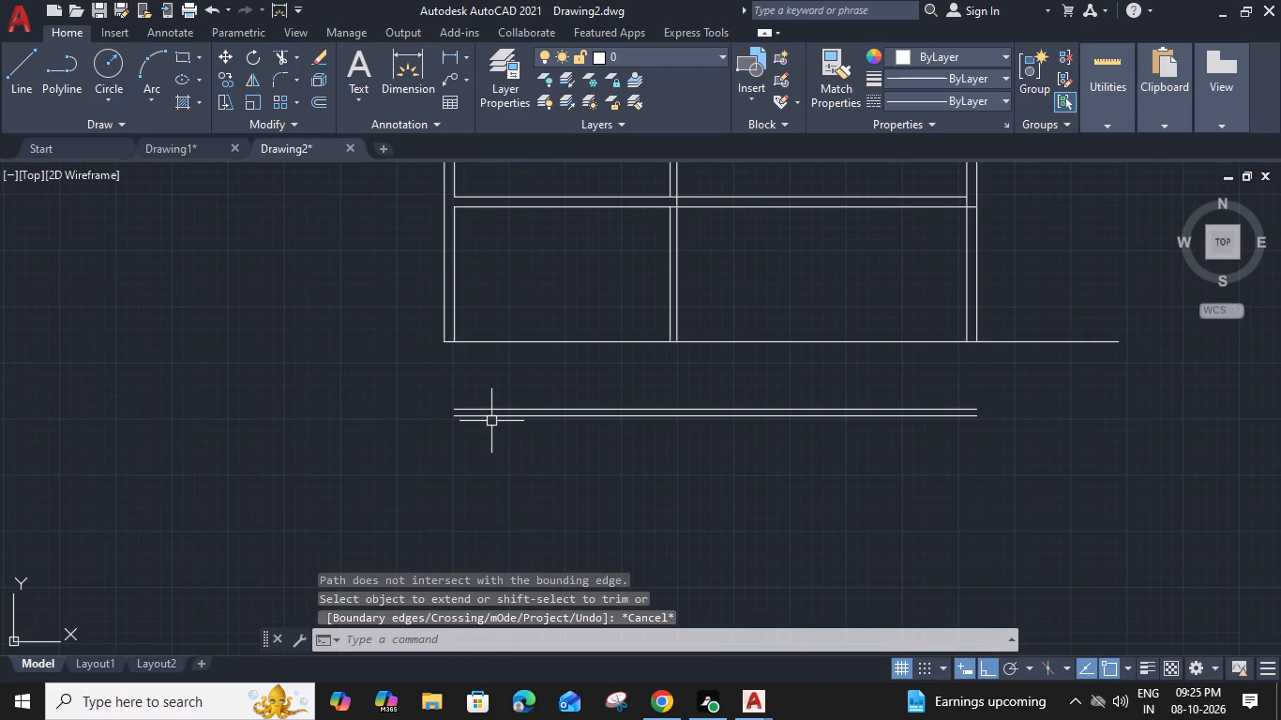
pyautogui.press('space')
pyautogui.click(489, 416)
pyautogui.click(442, 316)
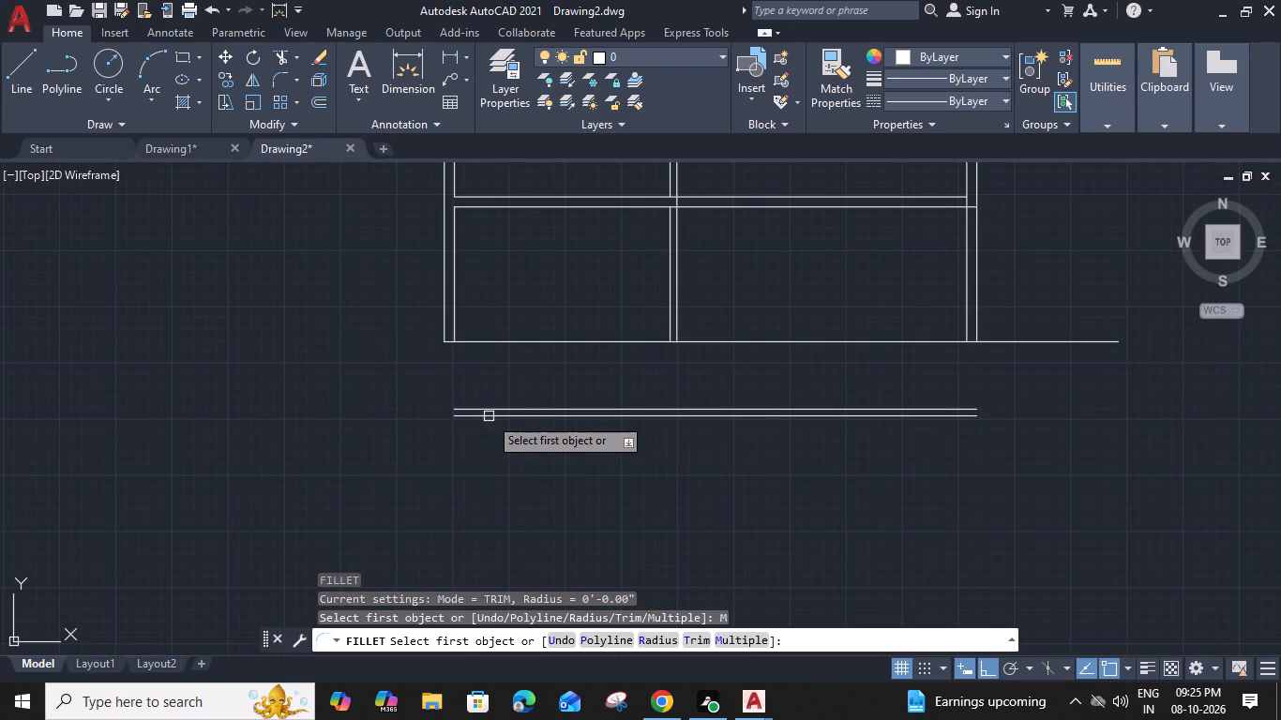
pyautogui.click(501, 402)
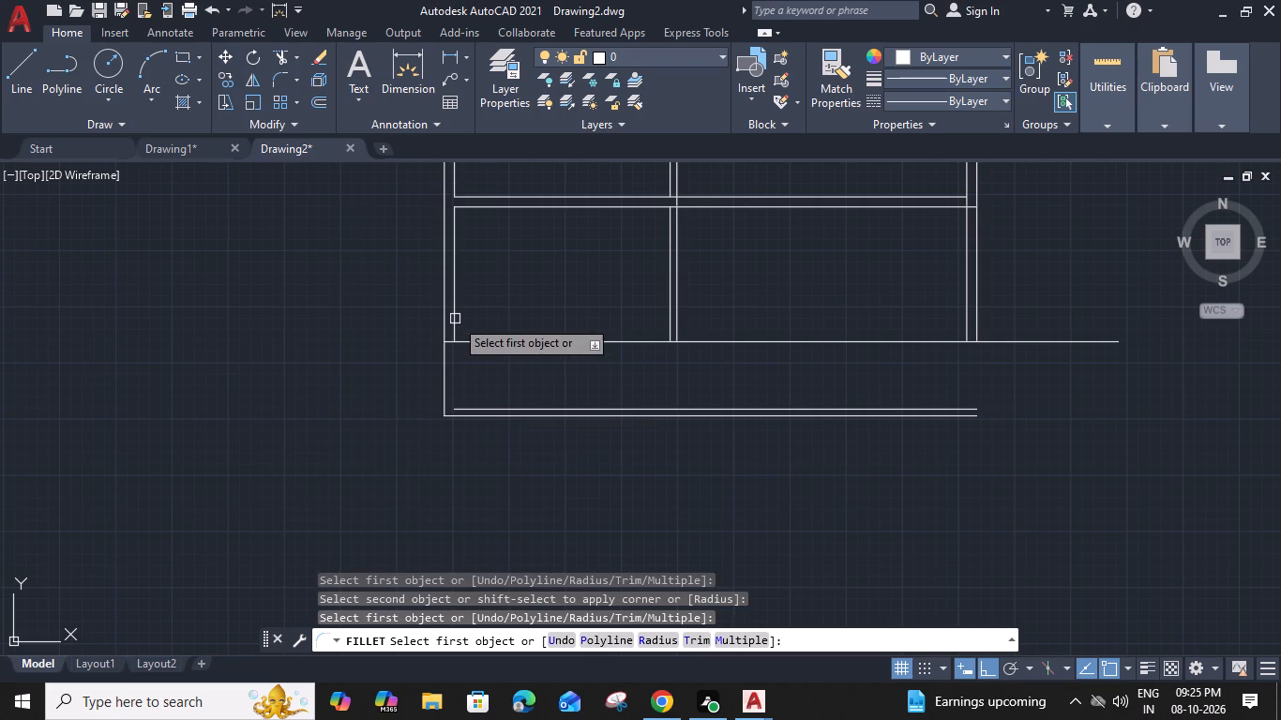
pyautogui.click(460, 408)
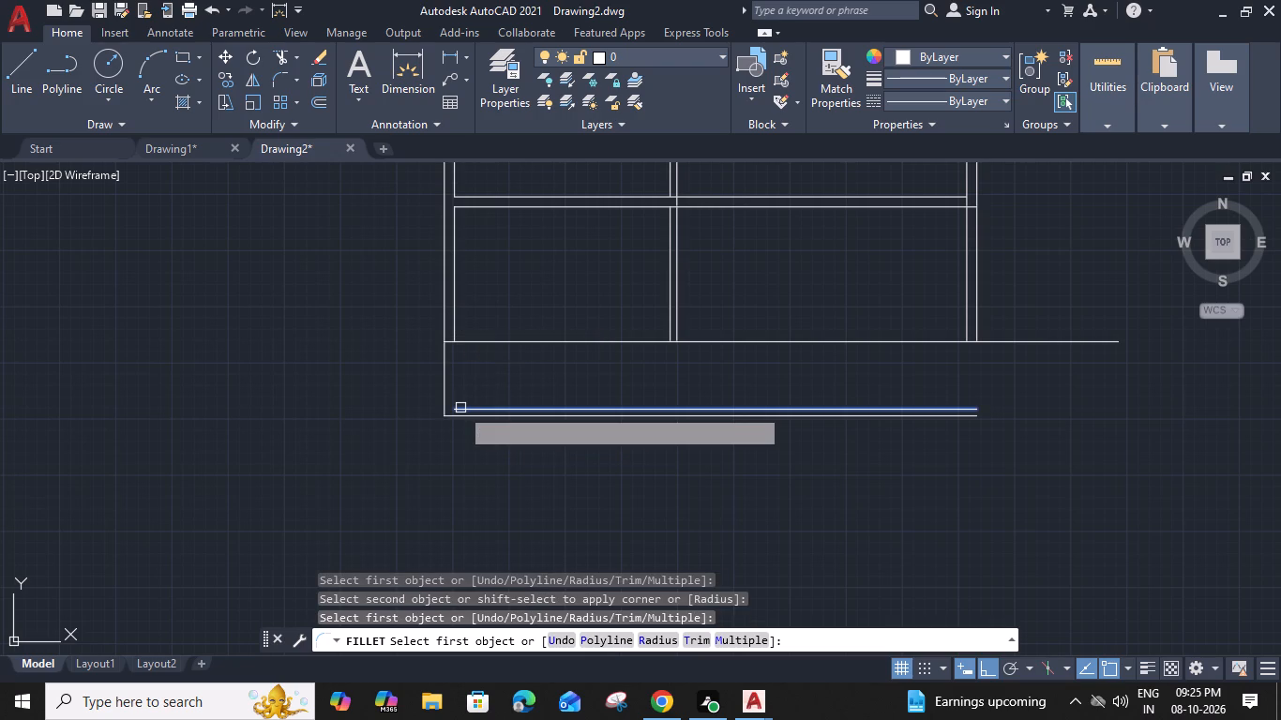
pyautogui.click(454, 329)
# Join the inner and outer lines of the east outer wall to the new bottom wall with zero-radius Fillet corners.
pyautogui.moveTo(696, 364); pyautogui.dragTo(418, 377, button='middle')
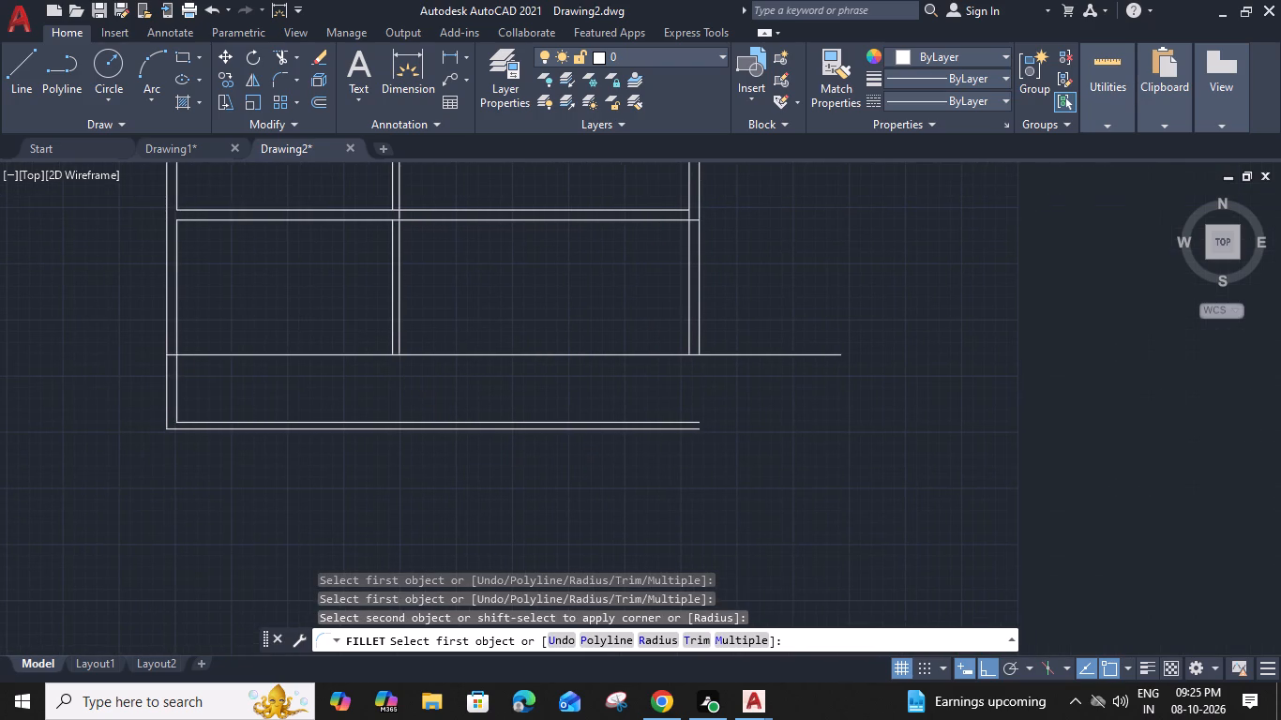
pyautogui.click(688, 338)
pyautogui.click(684, 422)
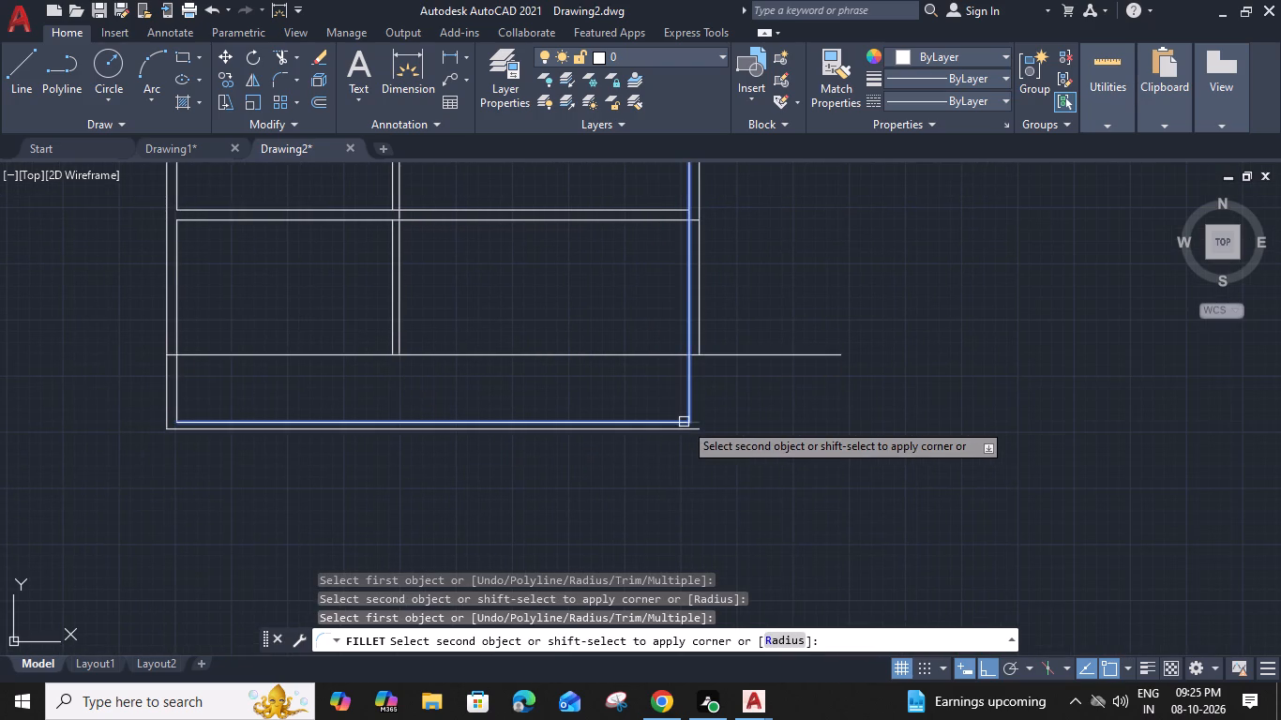
pyautogui.click(701, 337)
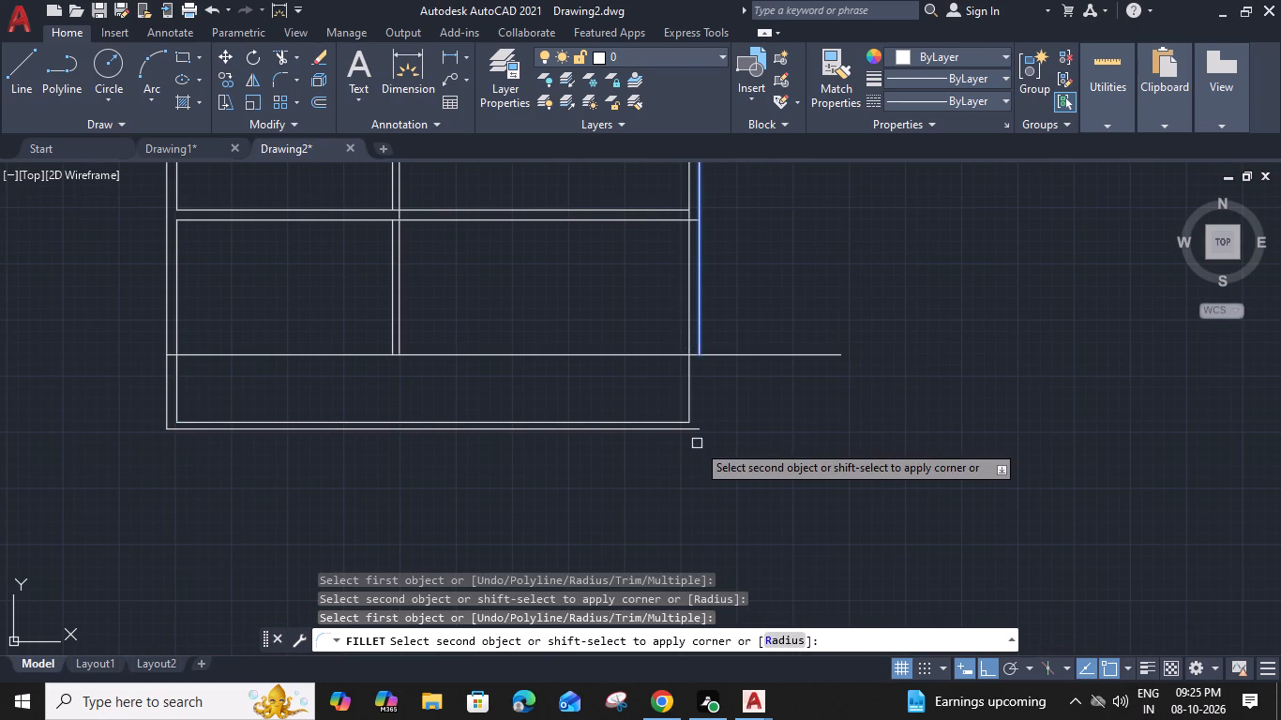
pyautogui.click(693, 429)
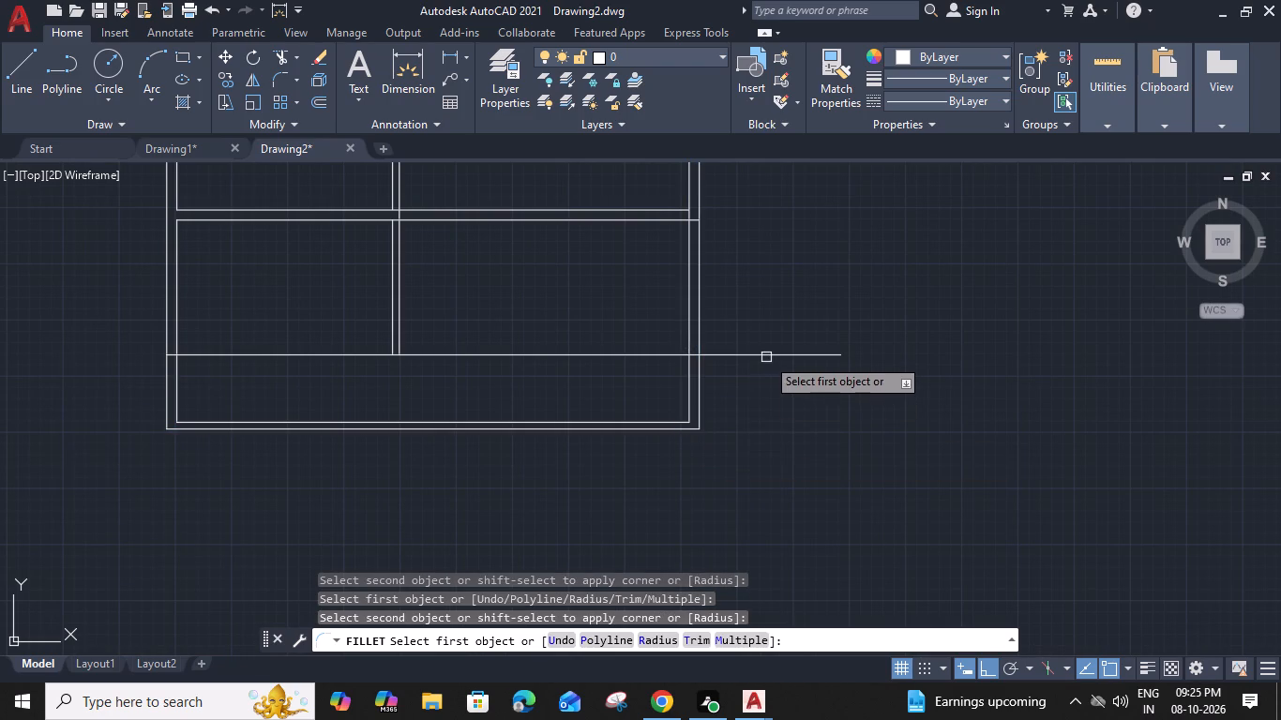
pyautogui.press('Escape')
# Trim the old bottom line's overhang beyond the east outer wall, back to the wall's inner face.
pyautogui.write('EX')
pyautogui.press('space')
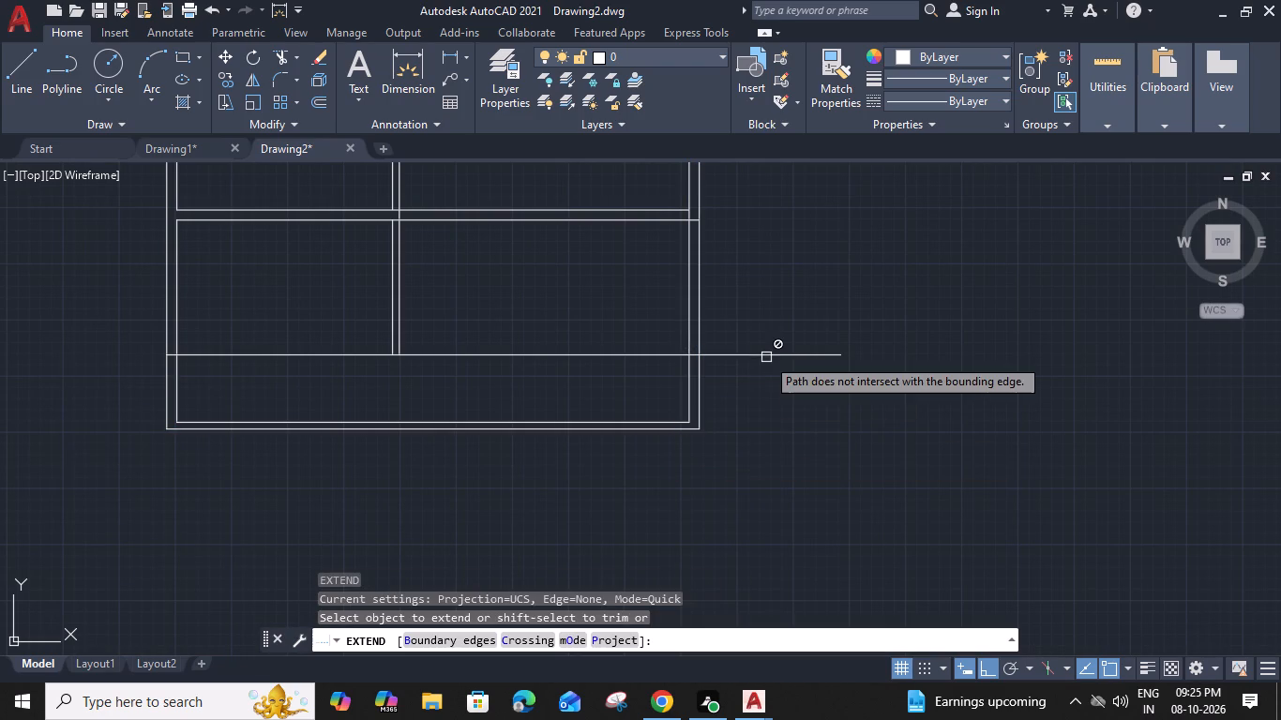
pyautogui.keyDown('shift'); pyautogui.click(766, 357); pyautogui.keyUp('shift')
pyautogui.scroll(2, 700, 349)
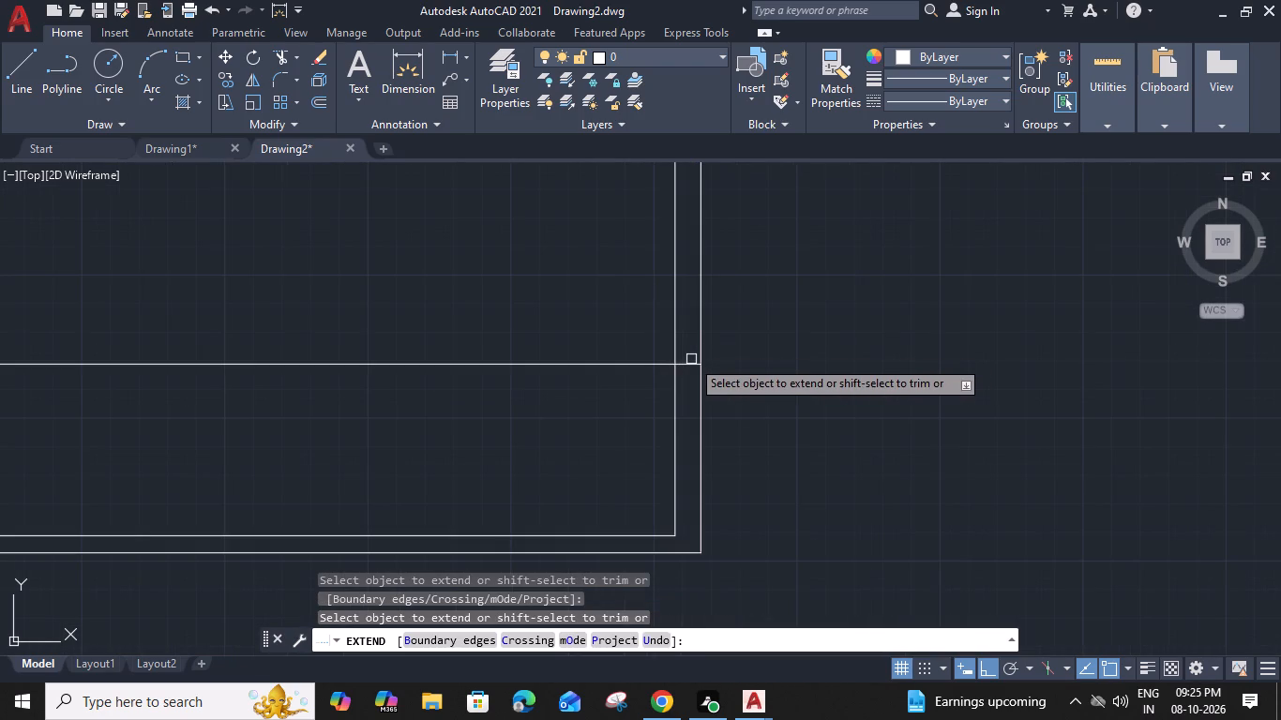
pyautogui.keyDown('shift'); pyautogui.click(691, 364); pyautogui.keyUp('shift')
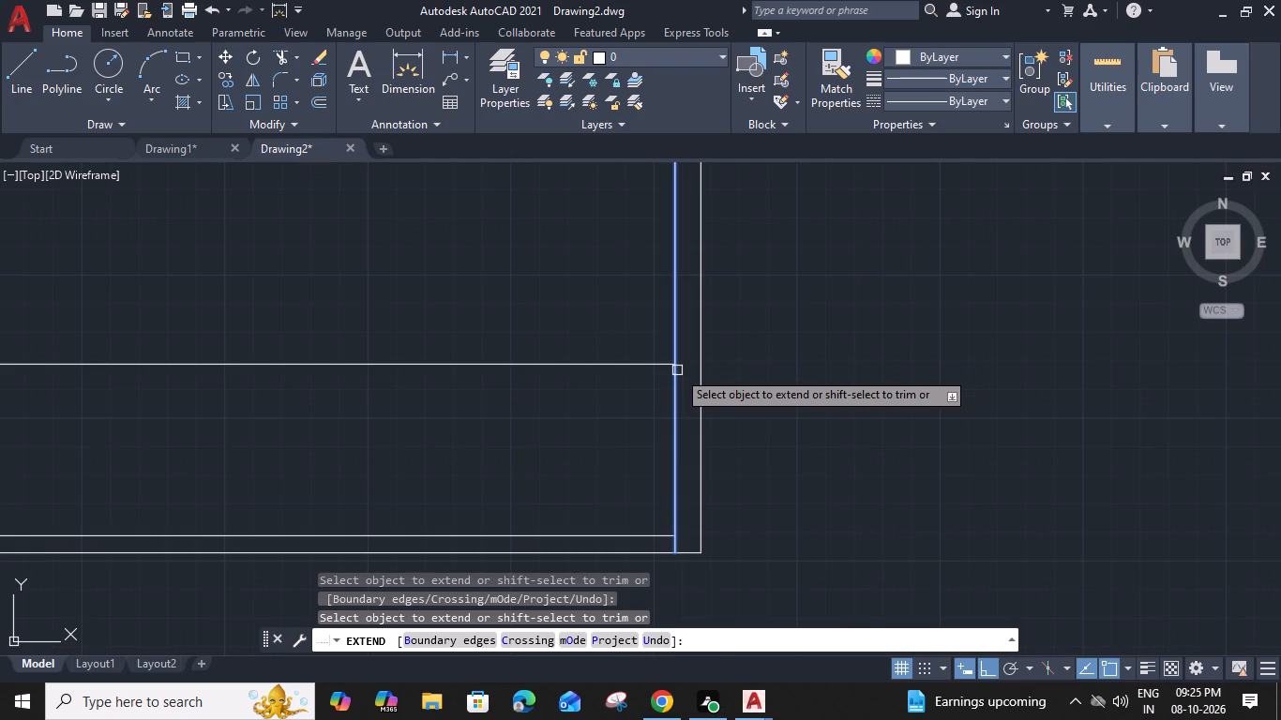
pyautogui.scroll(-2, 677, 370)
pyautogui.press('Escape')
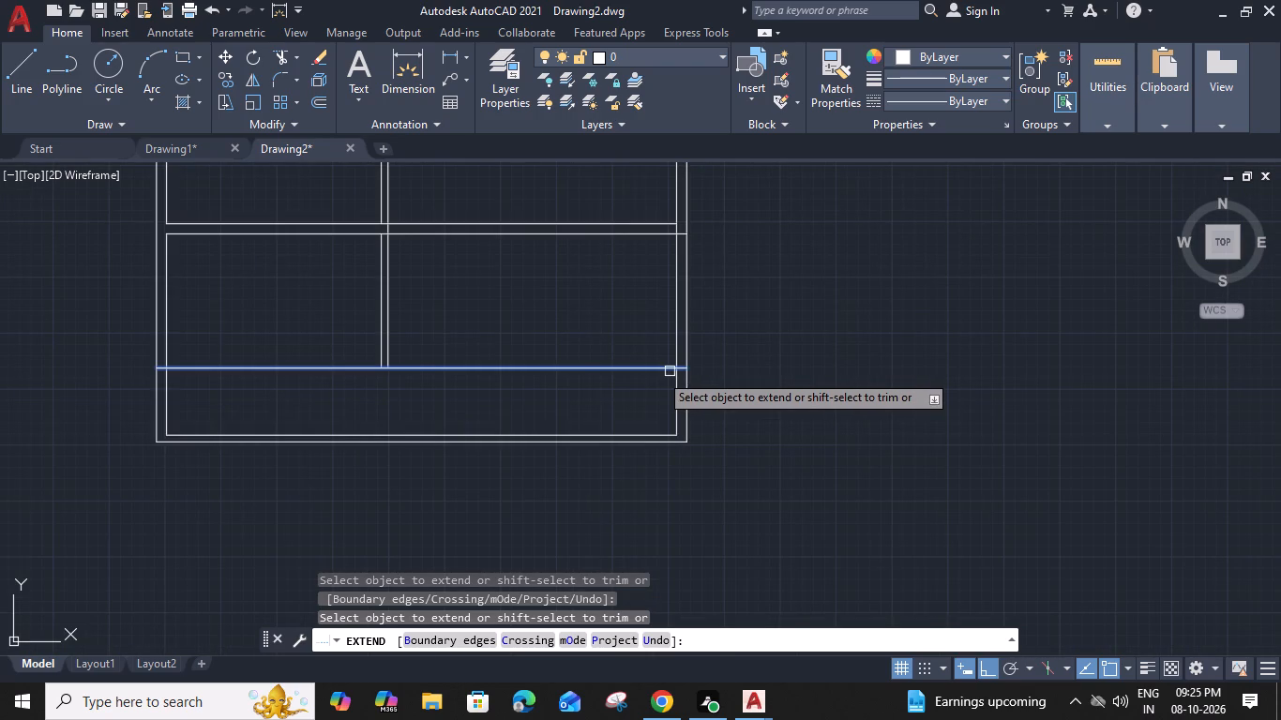
# Delete the old bottom line that crosses the plan above the new bottom wall.
pyautogui.click(542, 367)
pyautogui.press('Delete')
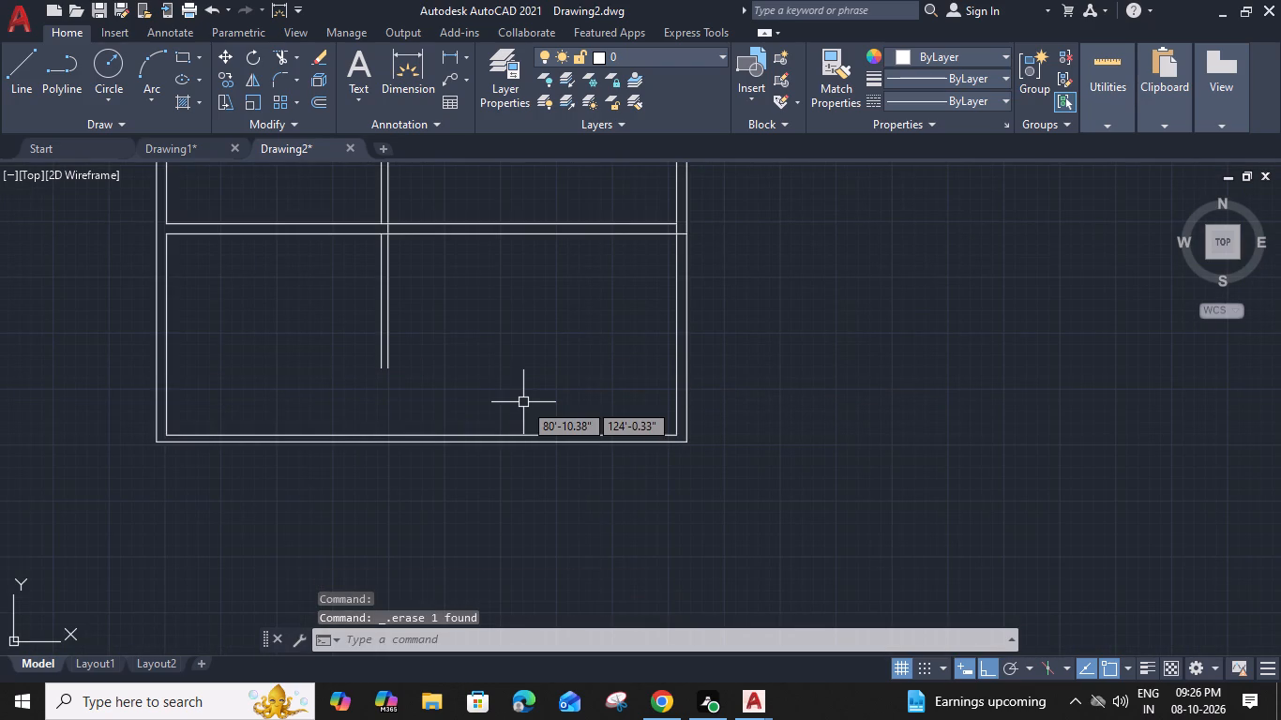
# Extend both lines of the vertical partition down to the inner face of the new bottom wall.
pyautogui.moveTo(474, 375); pyautogui.dragTo(595, 347, button='middle')
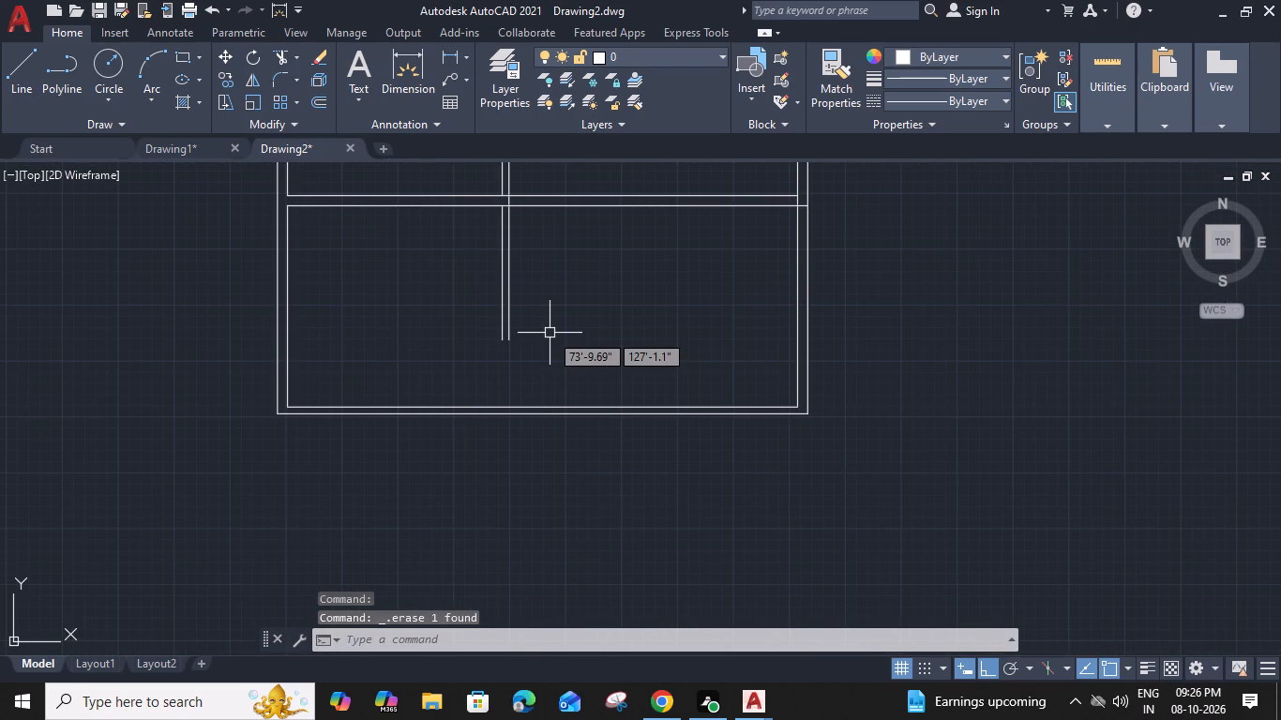
pyautogui.moveTo(553, 333); pyautogui.dragTo(595, 330, button='middle')
pyautogui.press('r')
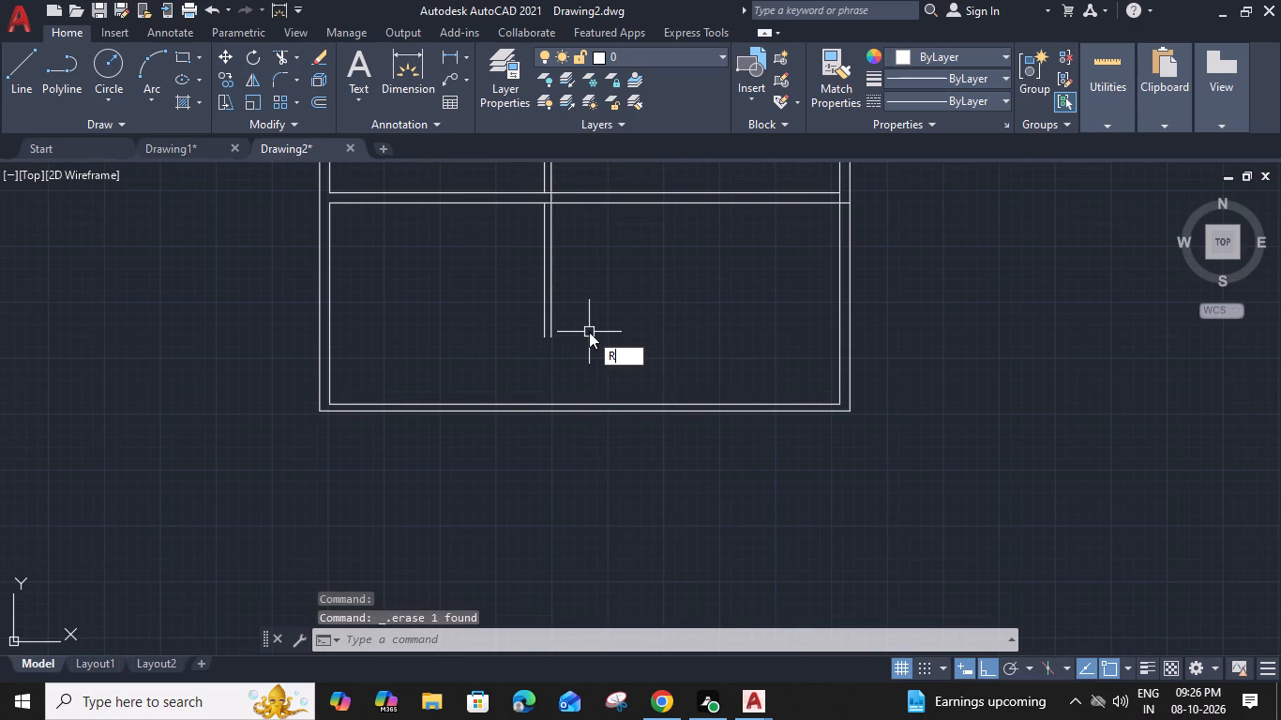
pyautogui.press('Escape')
pyautogui.write('EX')
pyautogui.press('space')
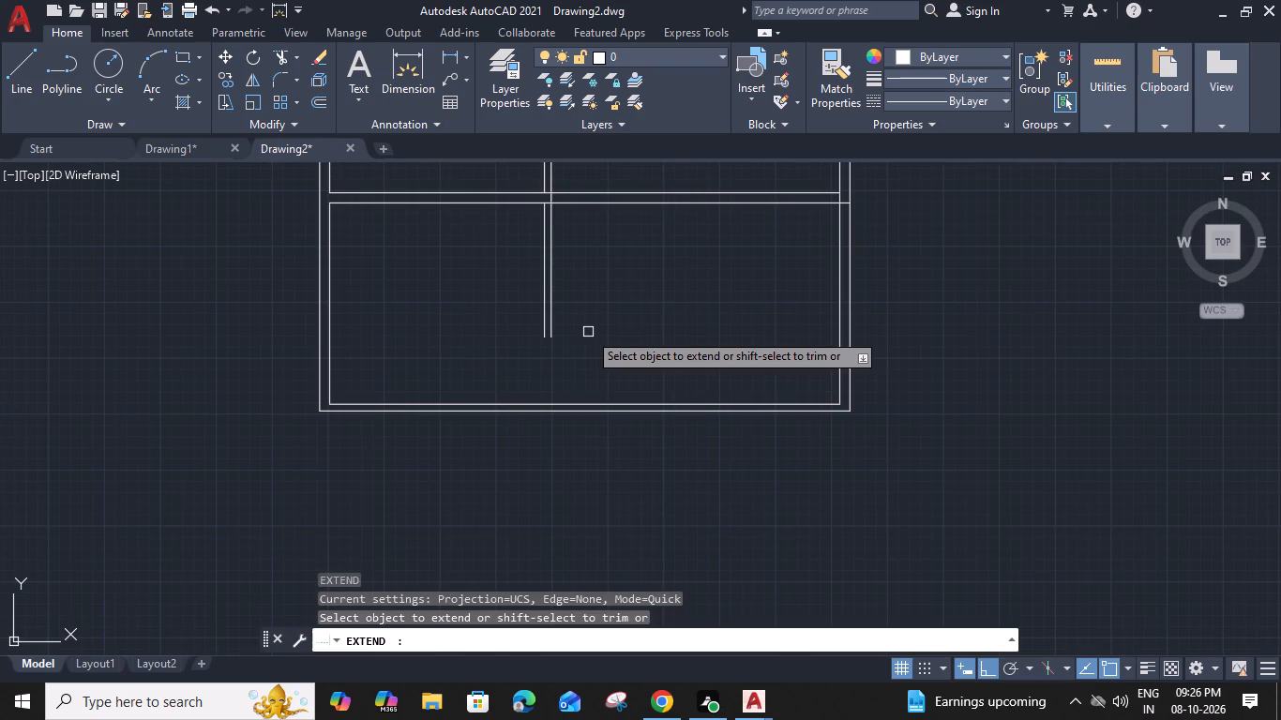
pyautogui.click(574, 301)
pyautogui.click(520, 322)
pyautogui.moveTo(587, 295); pyautogui.dragTo(520, 322, button='middle')
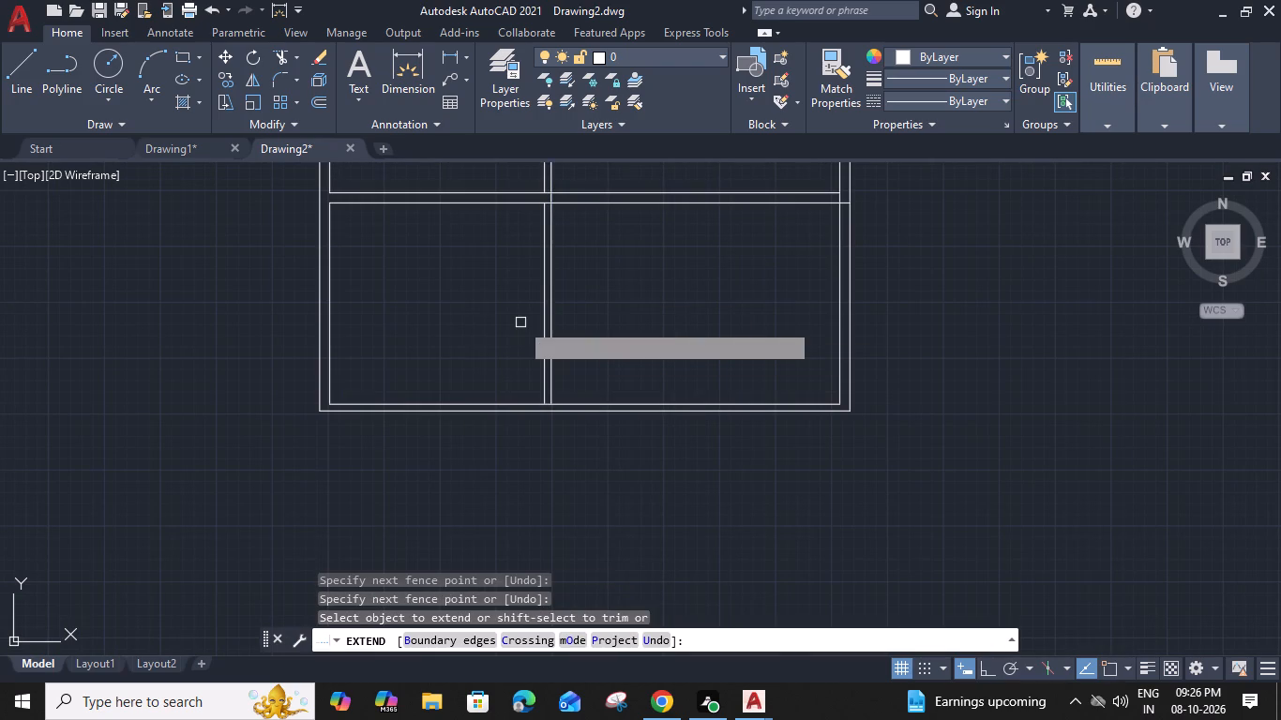
pyautogui.moveTo(520, 322); pyautogui.dragTo(674, 325, button='middle')
pyautogui.press('Escape')
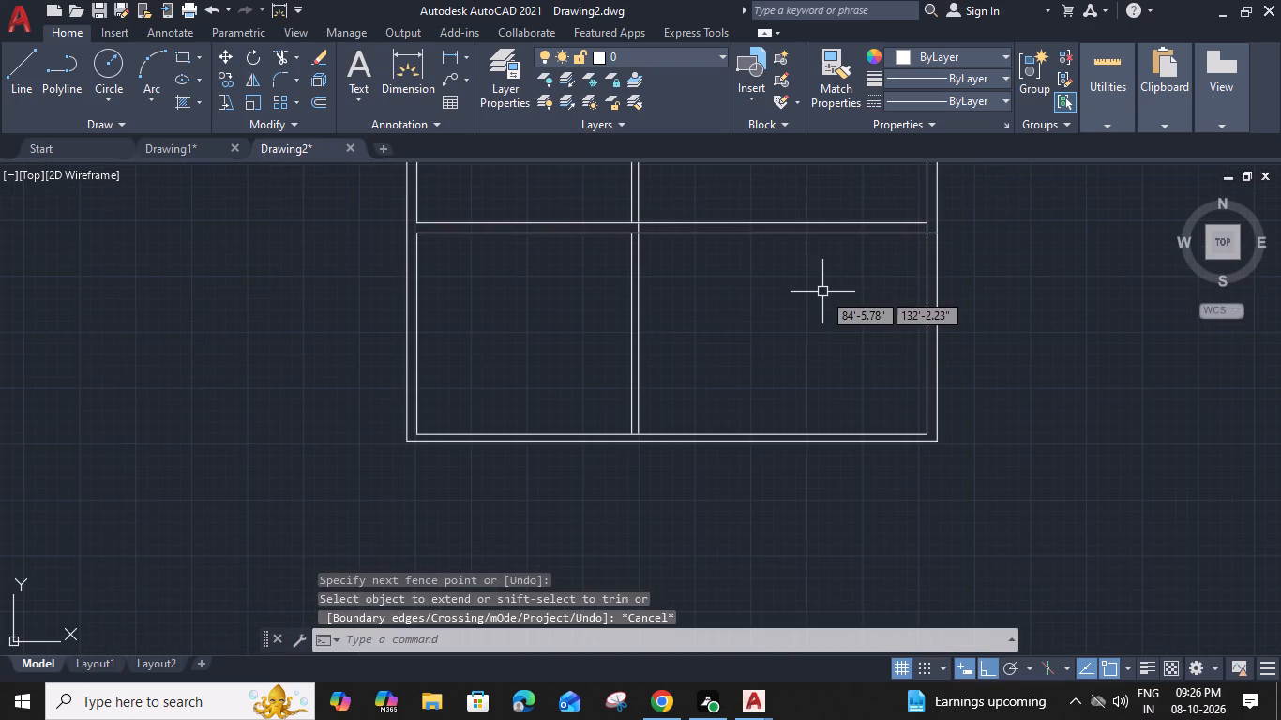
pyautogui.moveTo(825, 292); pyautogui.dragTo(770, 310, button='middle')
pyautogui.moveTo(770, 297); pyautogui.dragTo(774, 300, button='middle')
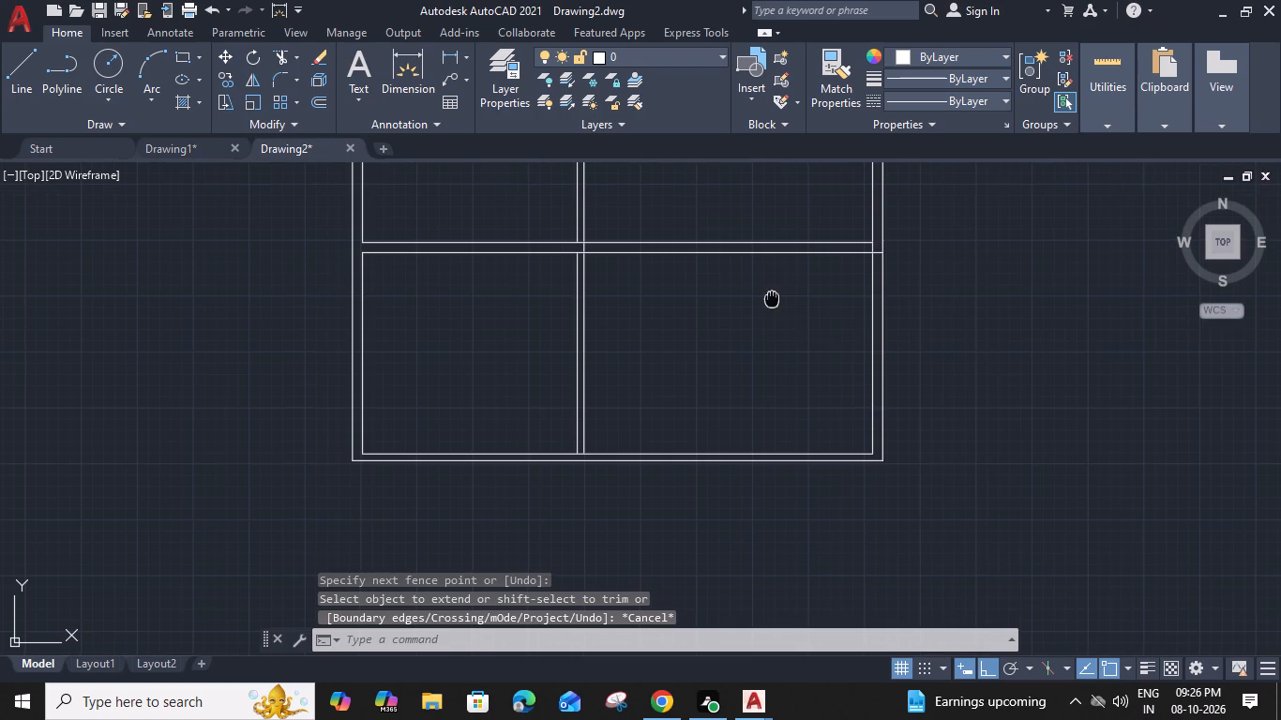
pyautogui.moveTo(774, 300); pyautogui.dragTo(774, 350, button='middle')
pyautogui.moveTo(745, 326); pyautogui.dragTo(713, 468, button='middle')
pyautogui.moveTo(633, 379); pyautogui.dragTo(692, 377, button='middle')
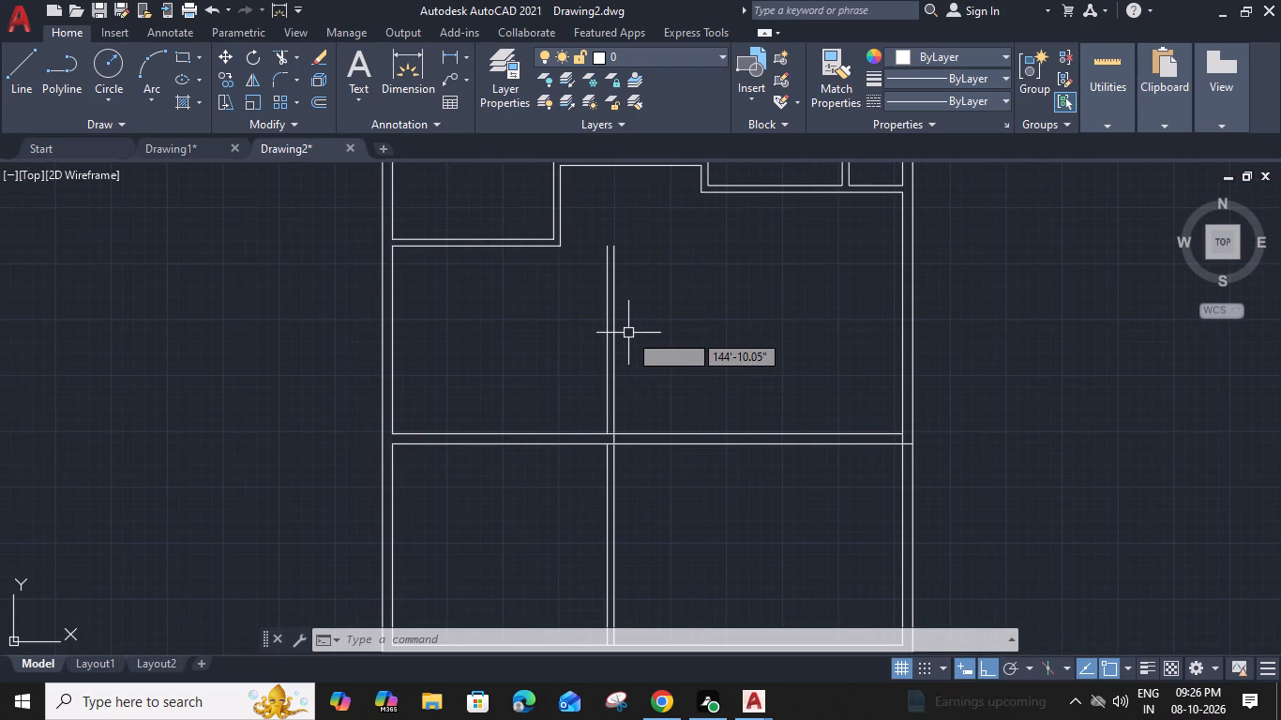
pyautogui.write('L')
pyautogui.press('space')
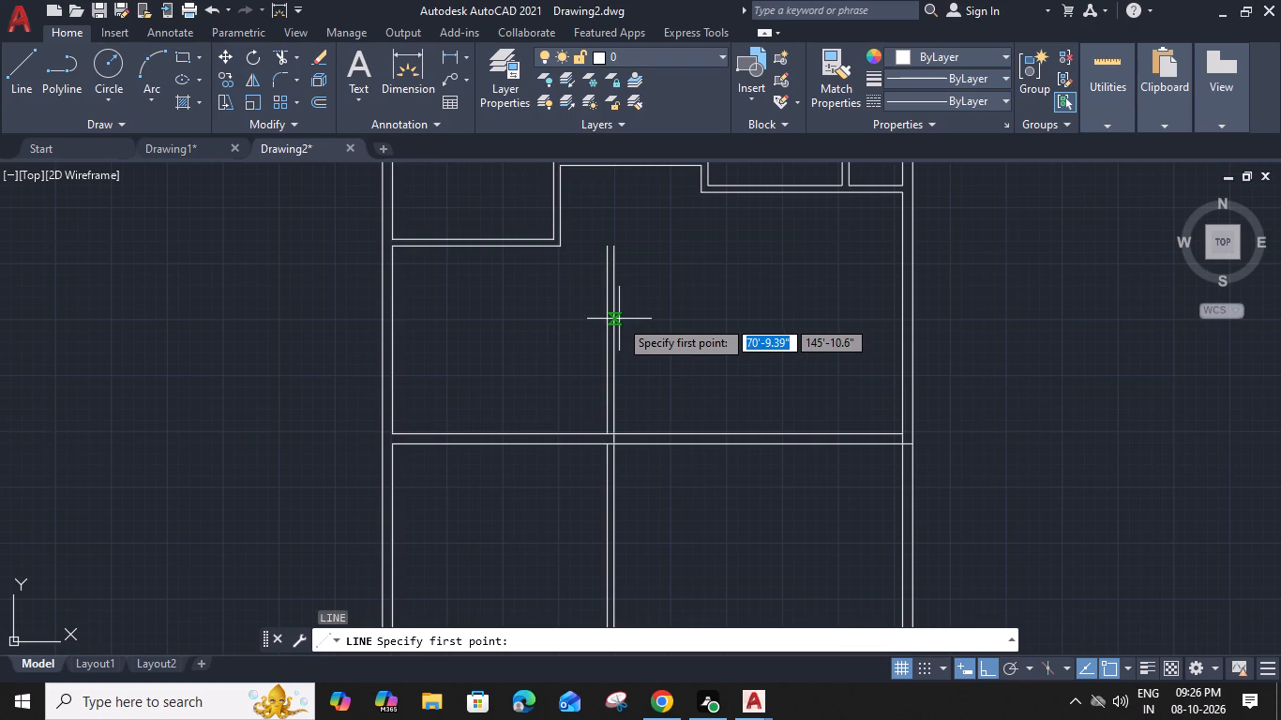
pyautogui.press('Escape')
# Measure the clear width and depth of the southwest room, between the west outer wall and the partition.
pyautogui.moveTo(666, 464); pyautogui.dragTo(686, 418, button='middle')
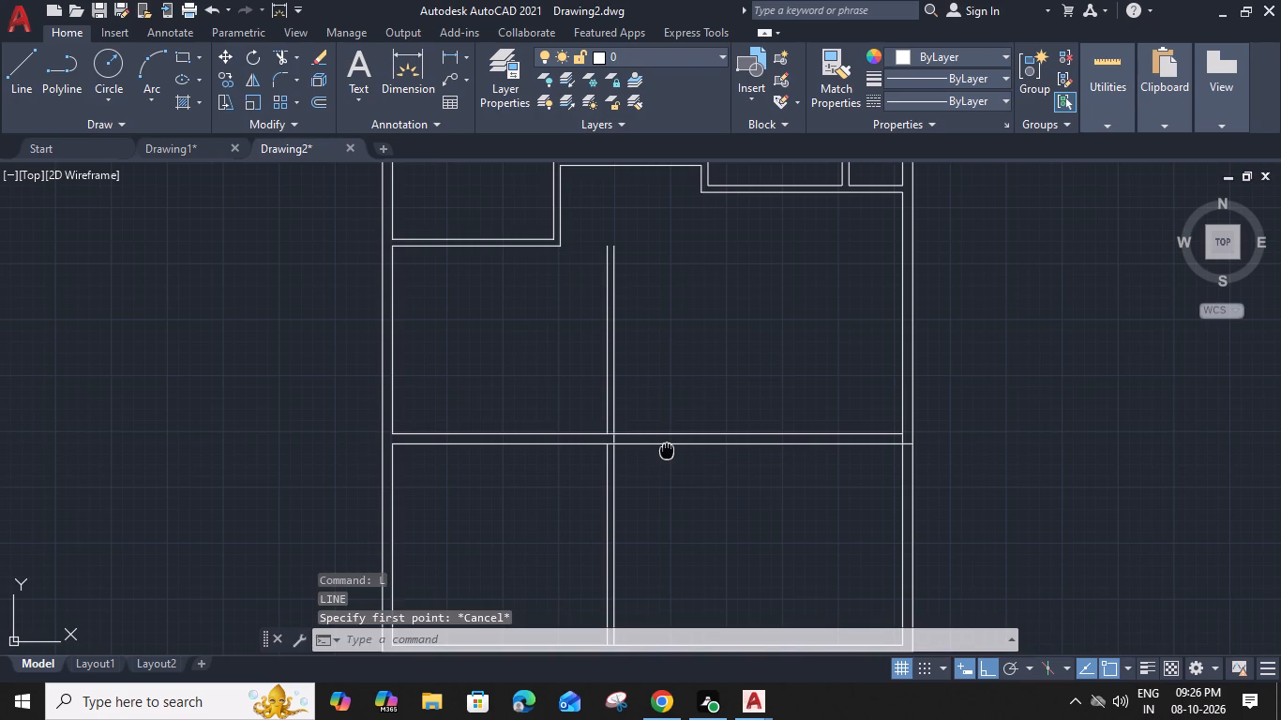
pyautogui.write('MEA')
pyautogui.press('space')
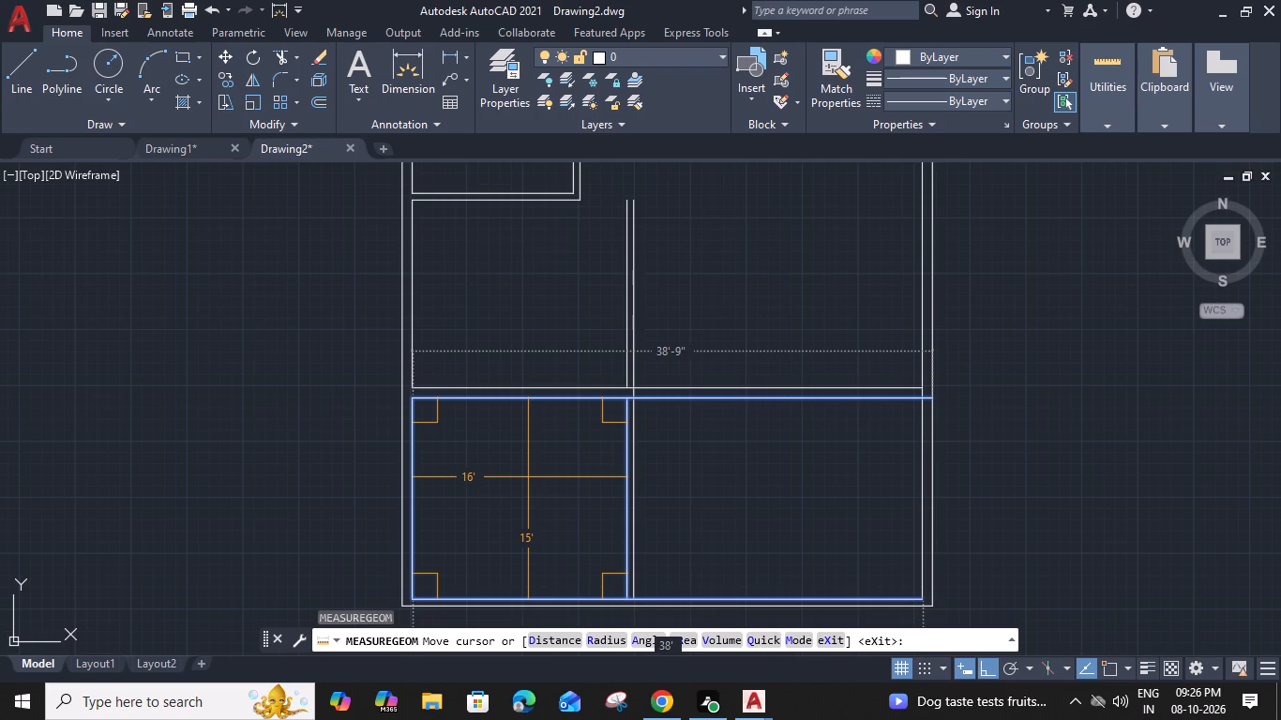
pyautogui.press('Escape')
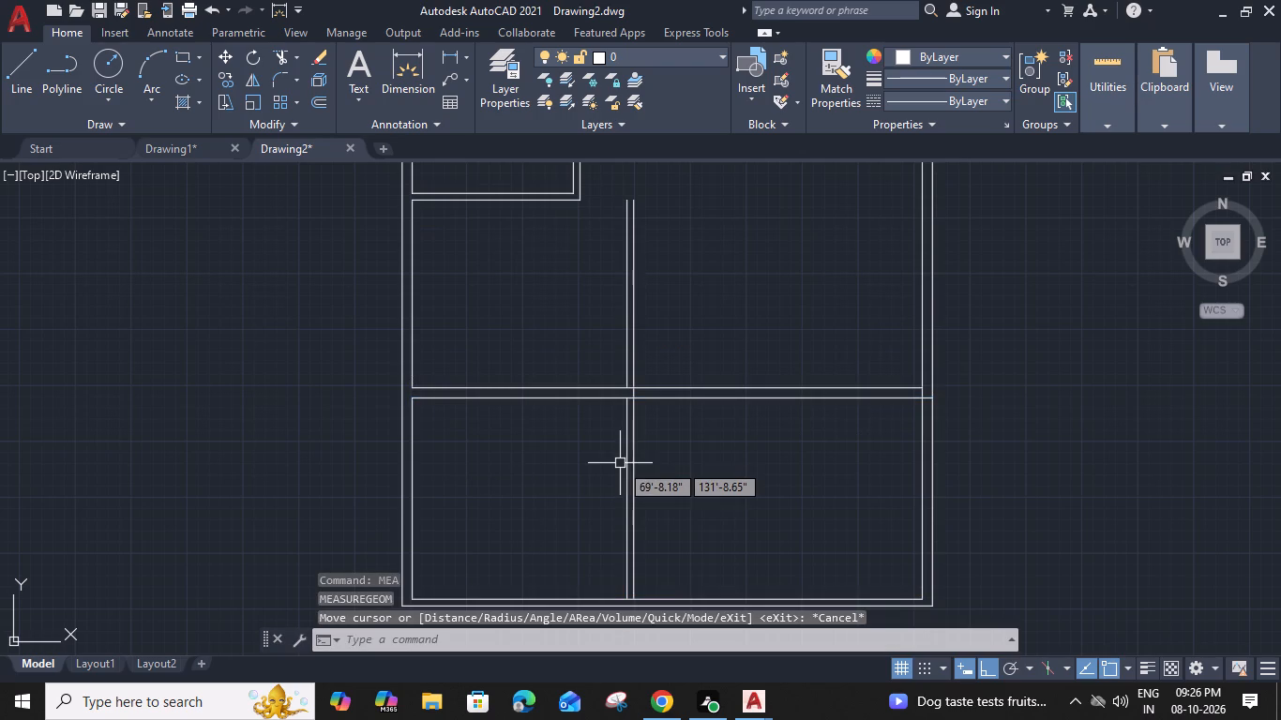
# Offset the west line of the vertical partition in the southwest room 6' to the west.
pyautogui.click(624, 463)
pyautogui.write("O 6'")
pyautogui.press('space')
pyautogui.click(572, 477)
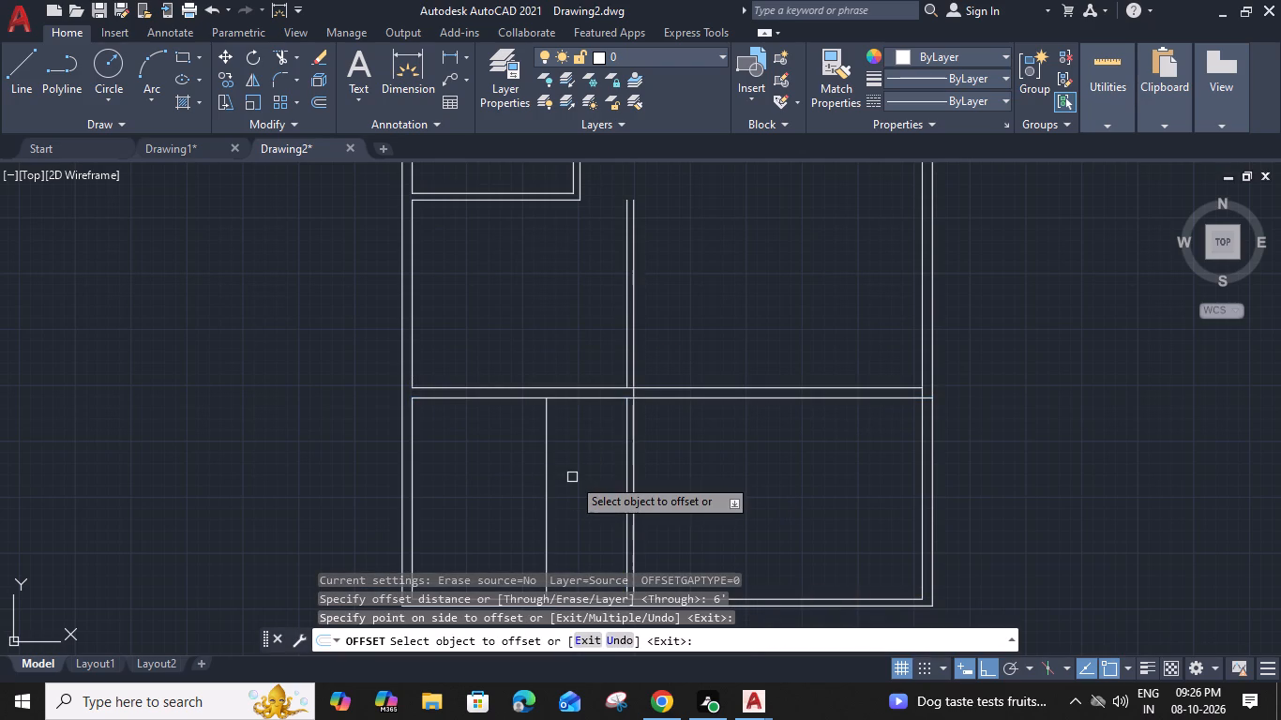
pyautogui.moveTo(581, 501); pyautogui.dragTo(588, 423, button='middle')
pyautogui.press('super+F1')
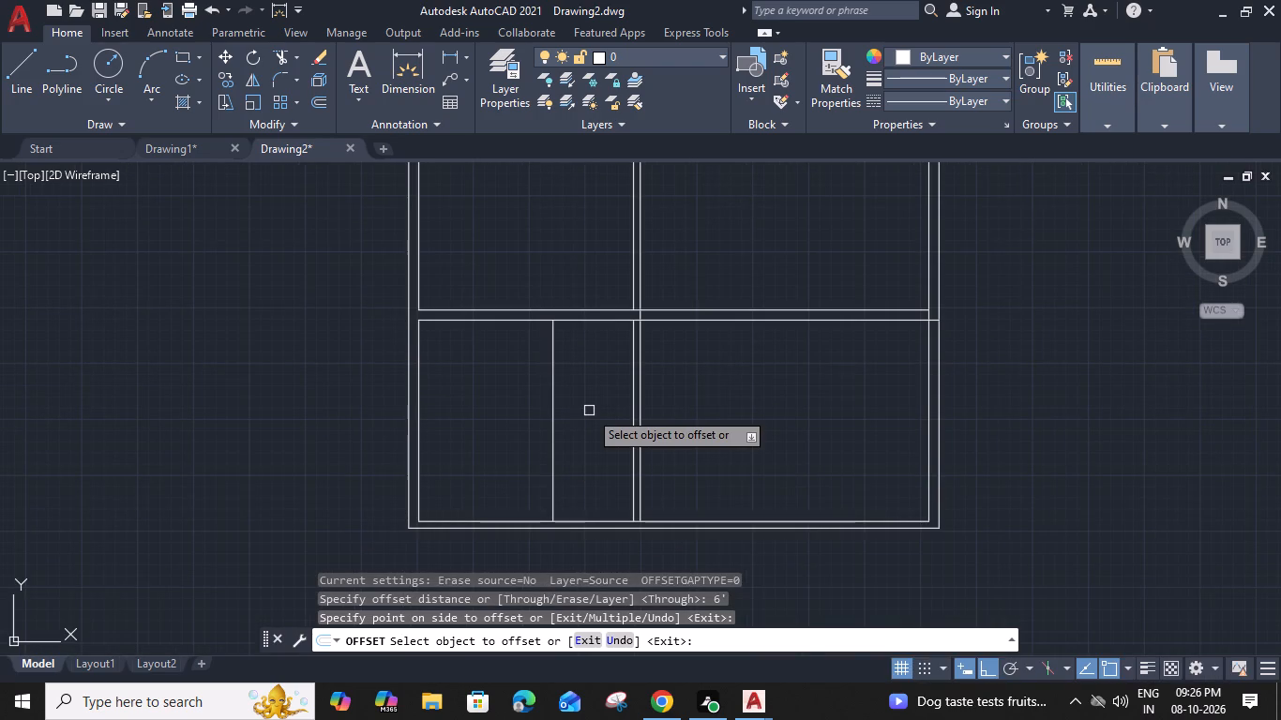
pyautogui.press('Escape')
# Draw a horizontal line across the 6' strip, from the new vertical line to the partition, somewhat above the room's mid-depth.
pyautogui.write('L')
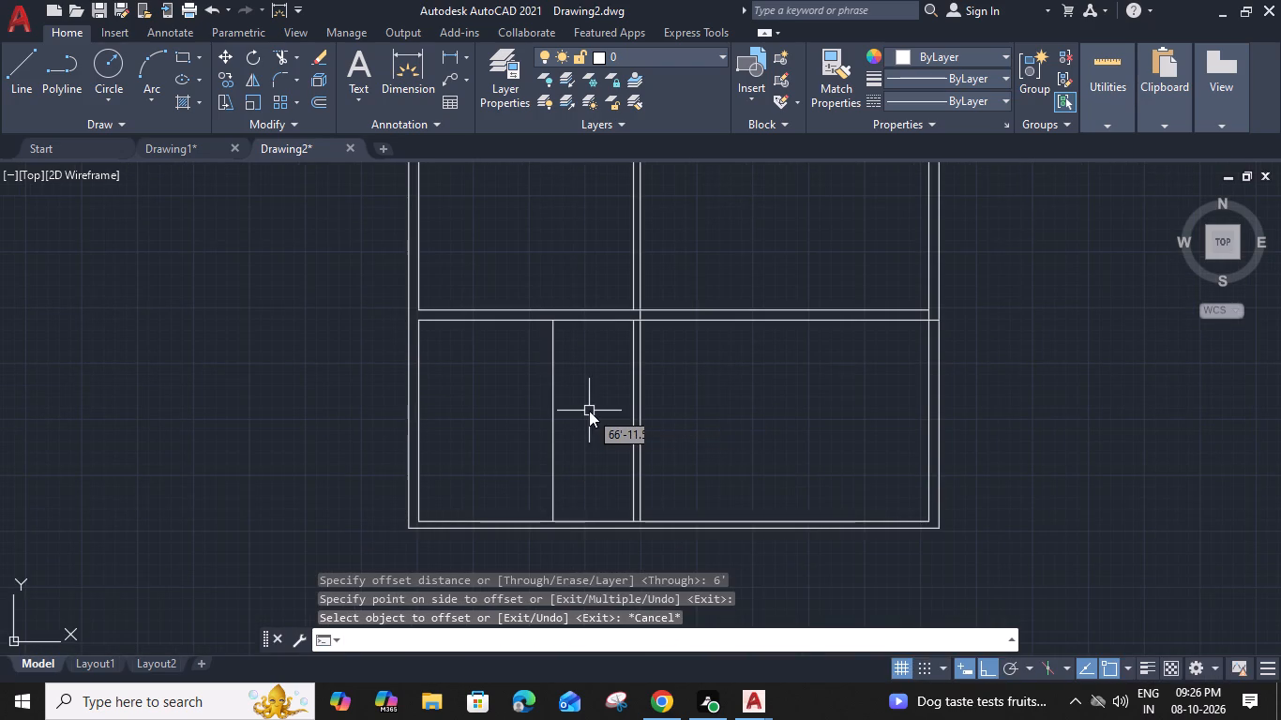
pyautogui.press('space')
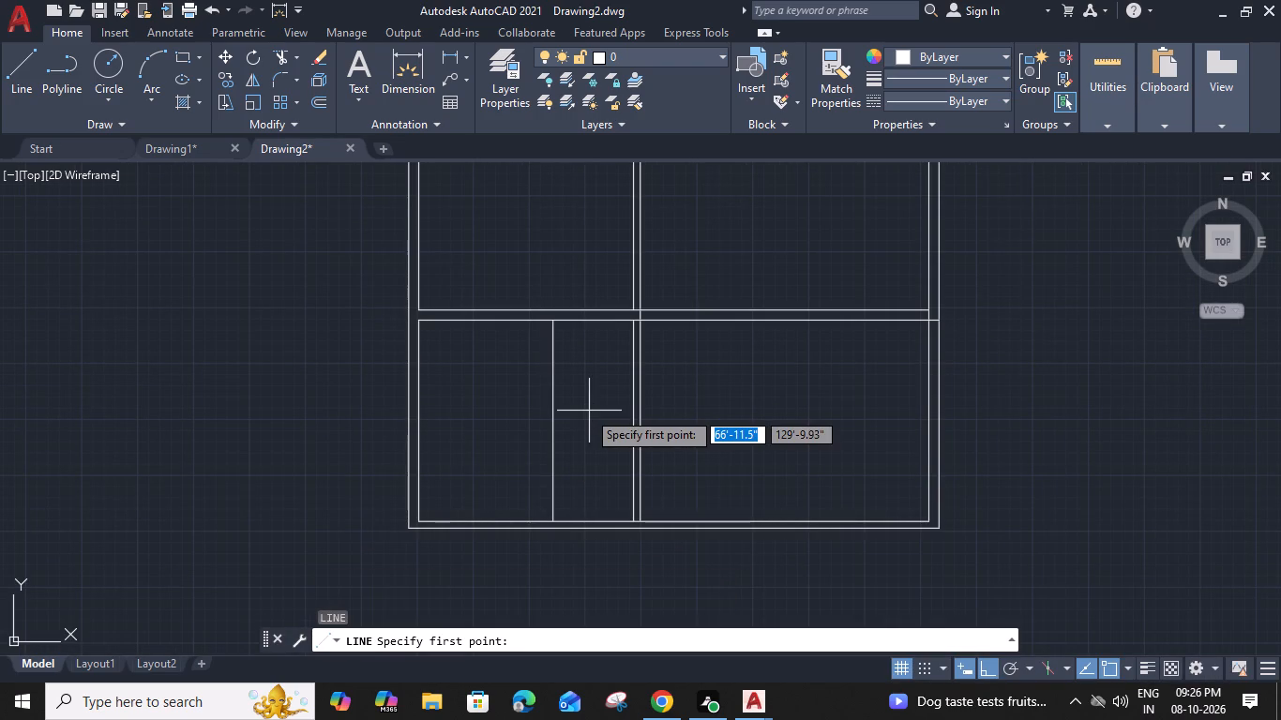
pyautogui.click(552, 406)
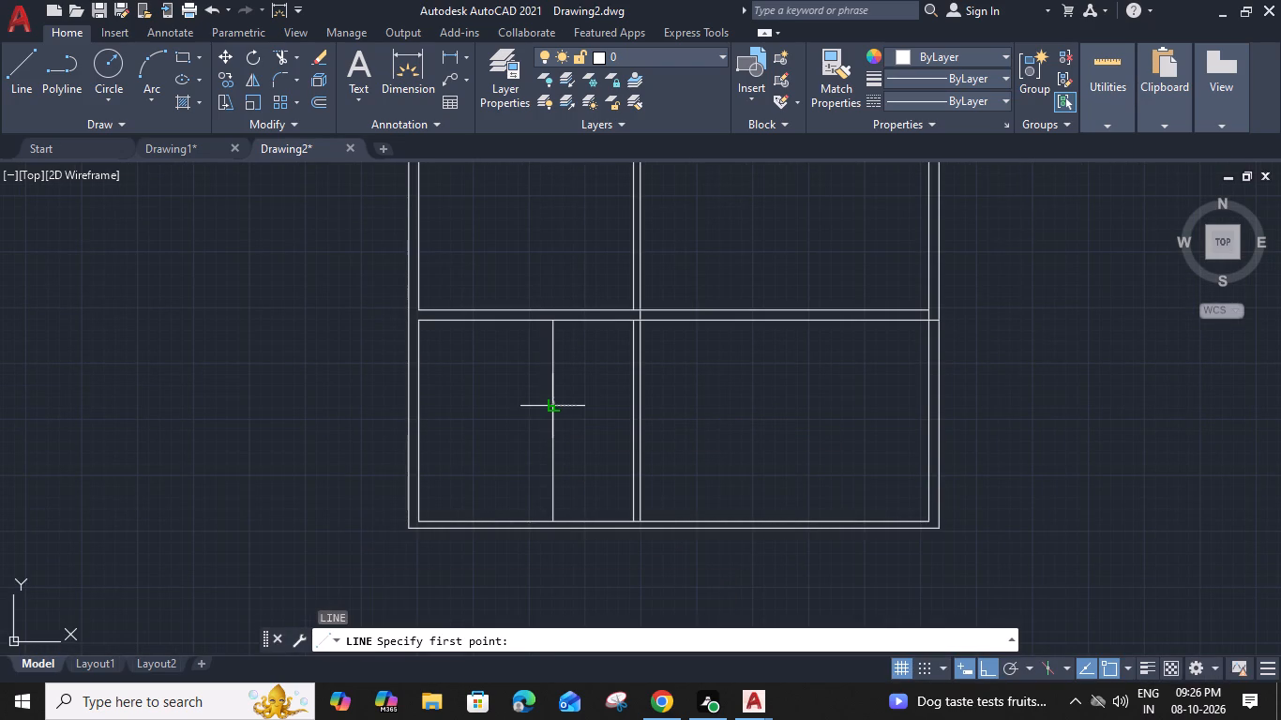
pyautogui.click(632, 407)
pyautogui.press('Escape')
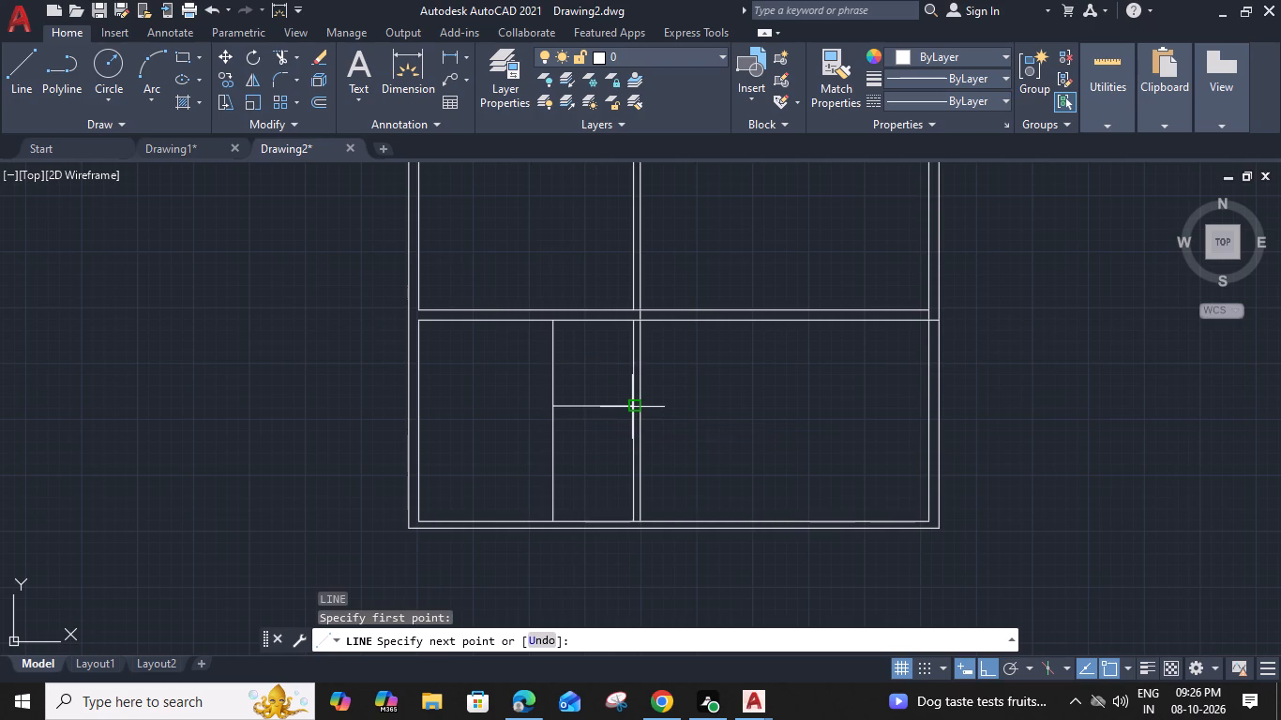
# Trim the part of the new vertical line that runs below the horizontal line.
pyautogui.write('TR')
pyautogui.press('space')
pyautogui.click(551, 437)
pyautogui.press('Escape')
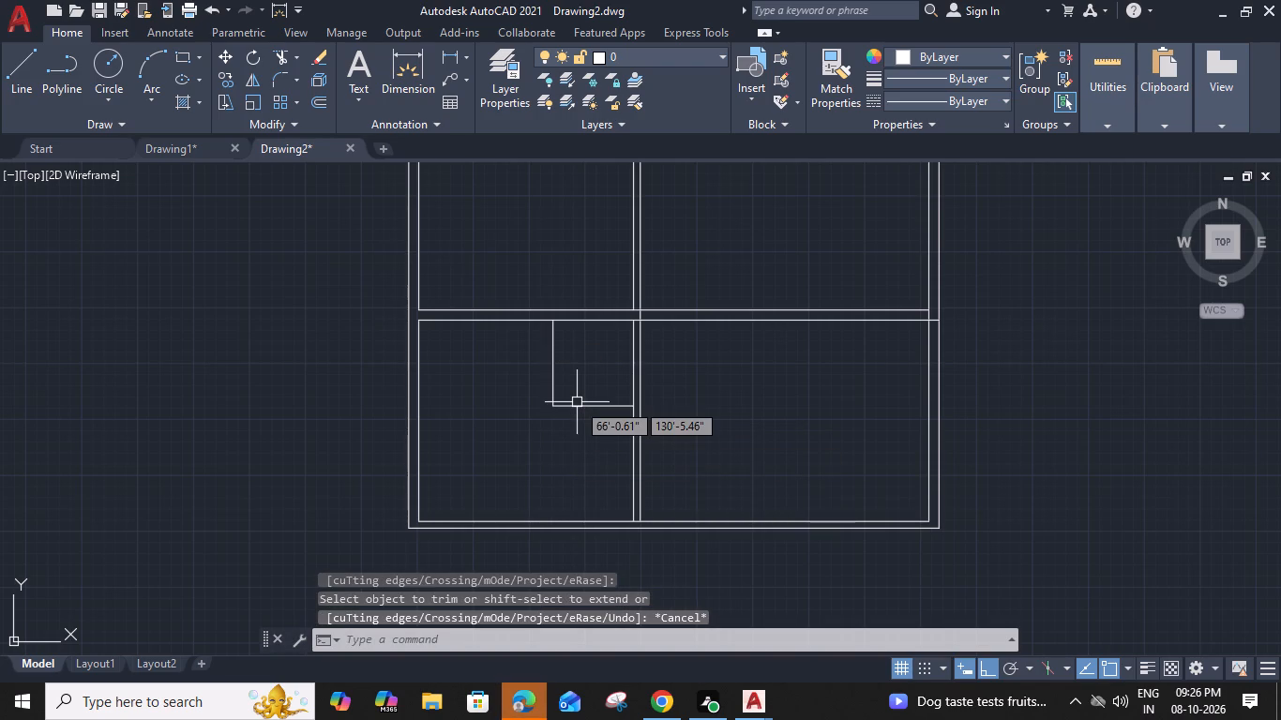
# Offset the horizontal line southward six times in succession, each by 11", to lay out the stair treads.
pyautogui.middleClick(576, 392)
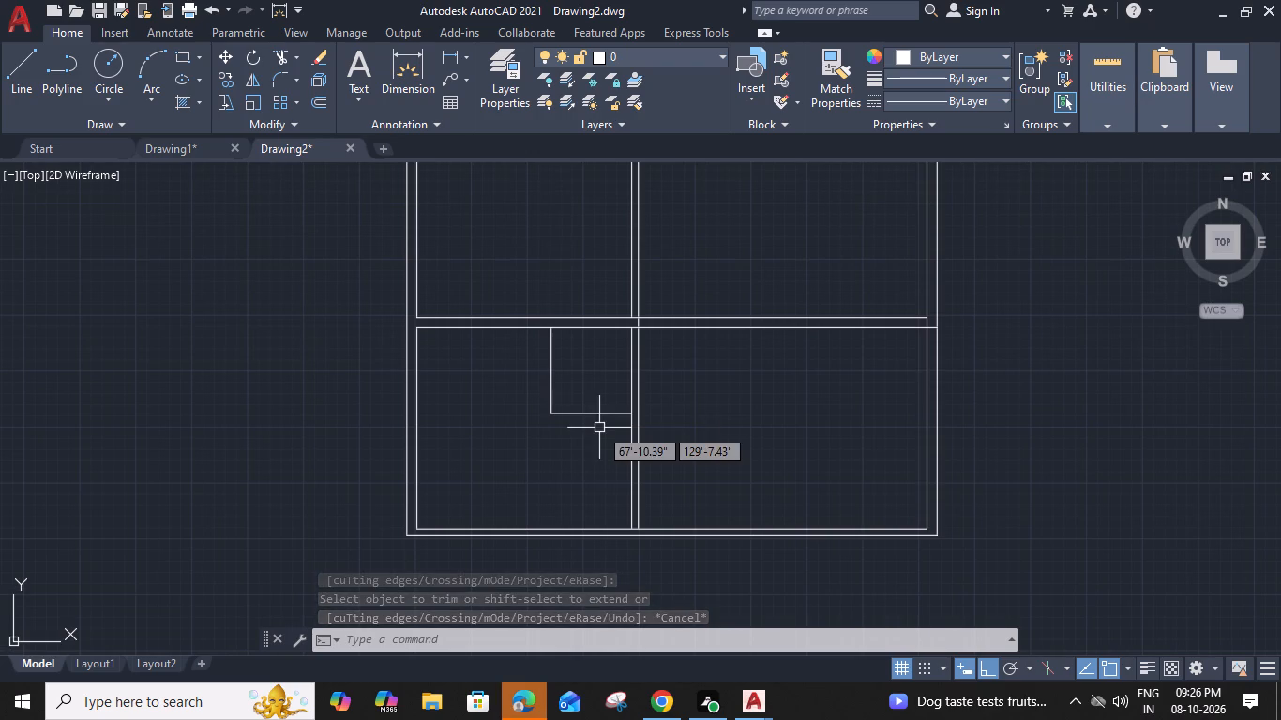
pyautogui.click(602, 416)
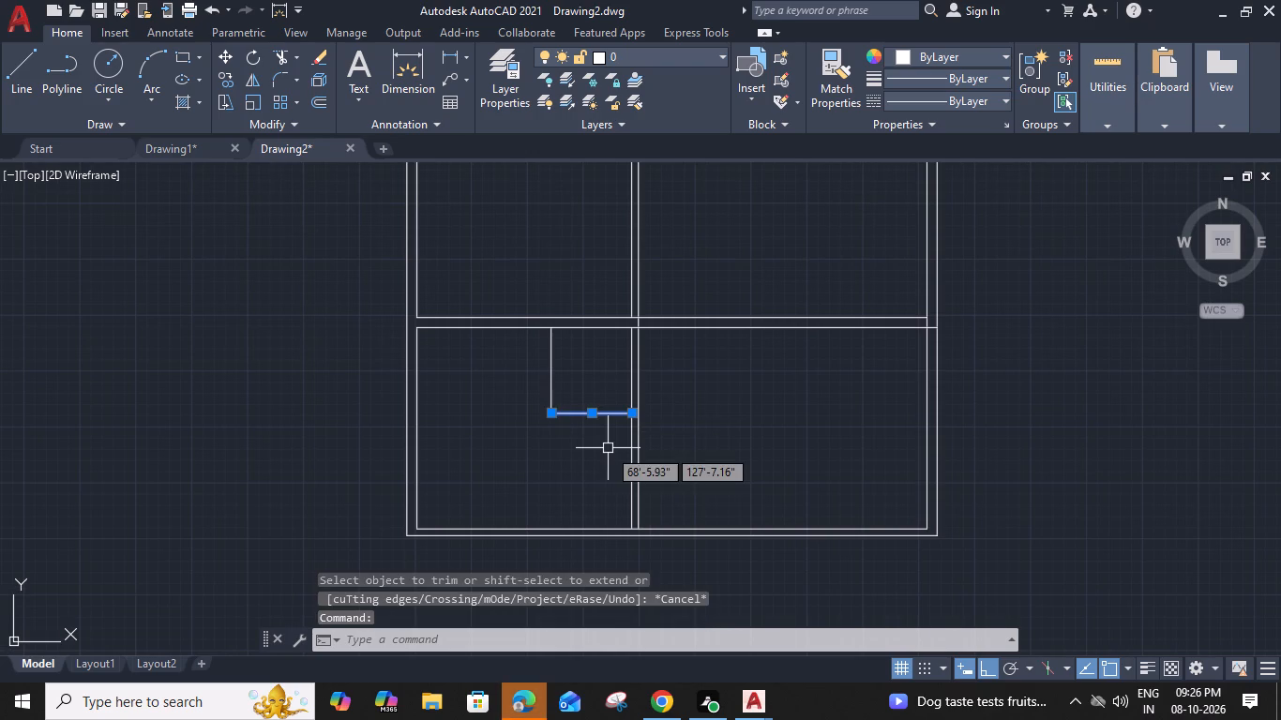
pyautogui.press('o')
pyautogui.press('space')
pyautogui.write('11')
pyautogui.hotkey('shift', '"')
pyautogui.press('Return')
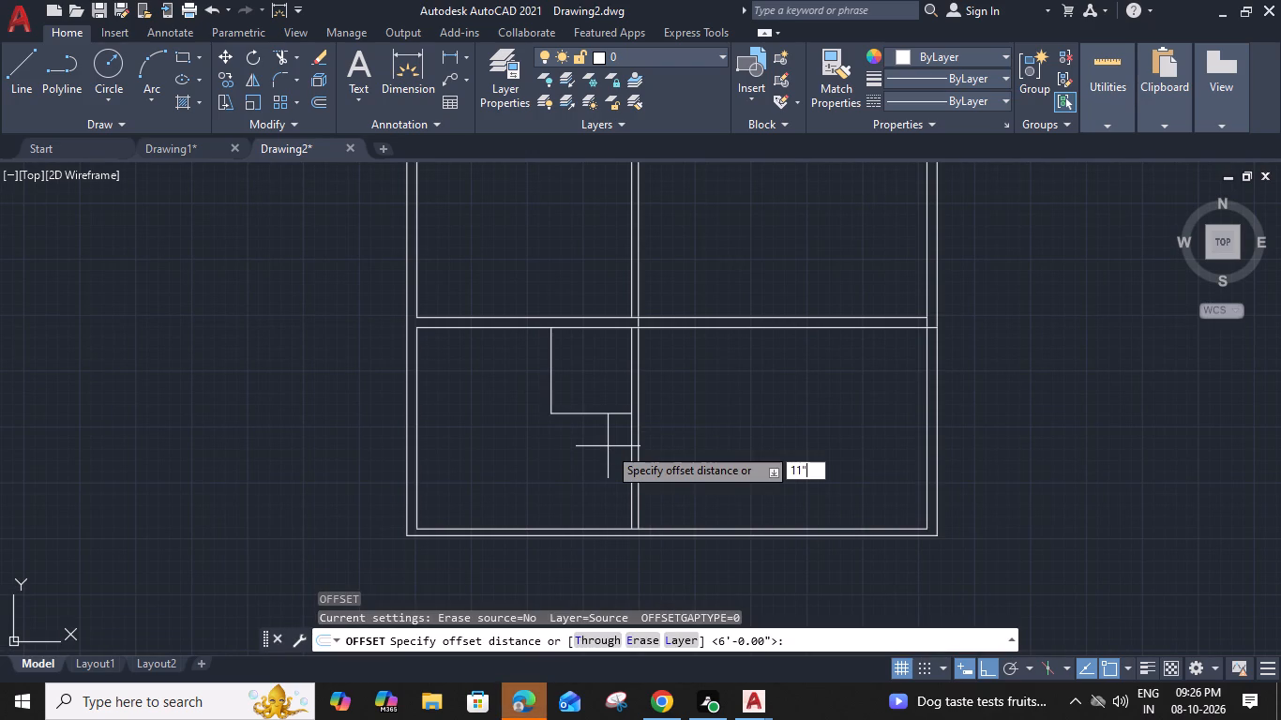
pyautogui.click(608, 446)
pyautogui.click(606, 424)
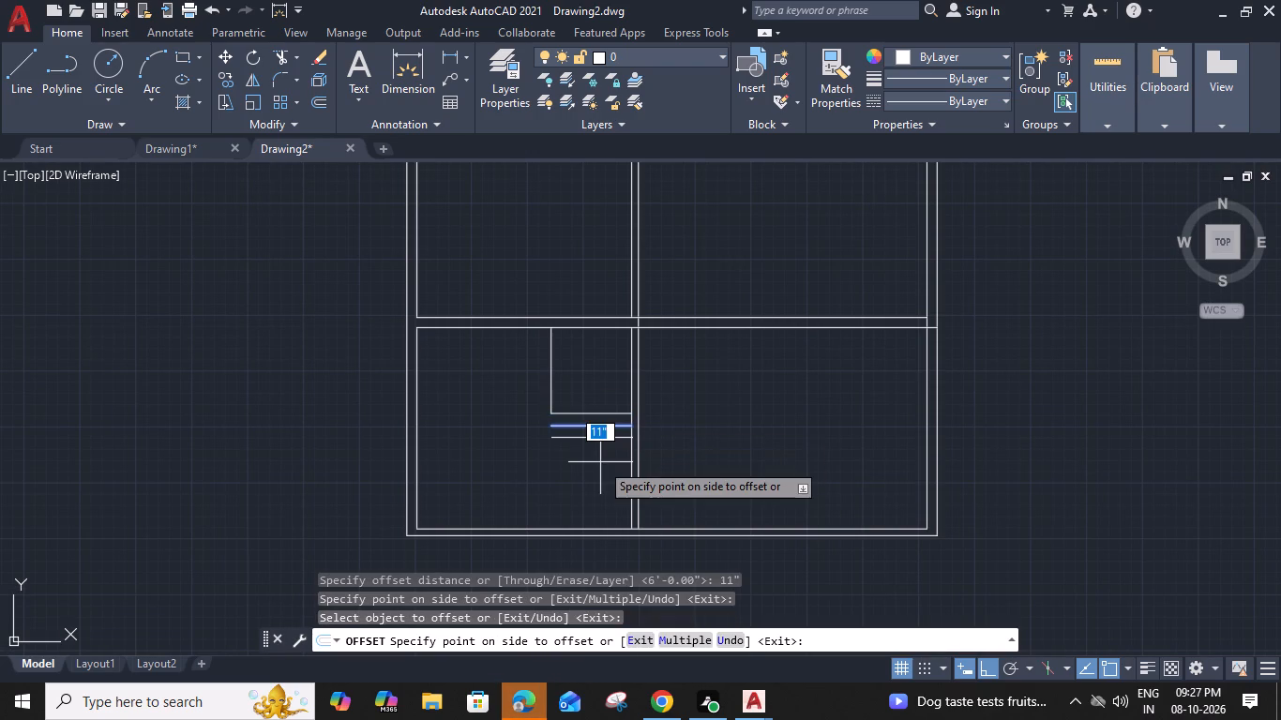
pyautogui.click(600, 462)
pyautogui.click(606, 441)
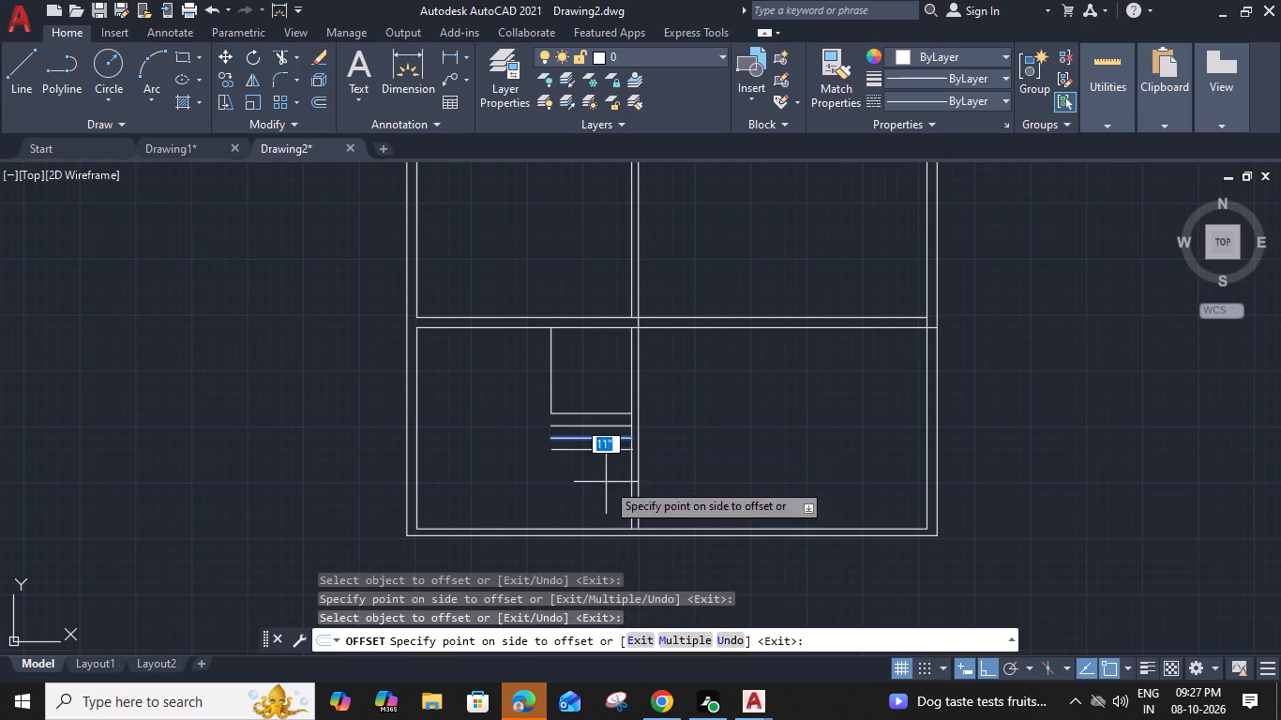
pyautogui.click(606, 482)
pyautogui.click(615, 453)
pyautogui.click(609, 487)
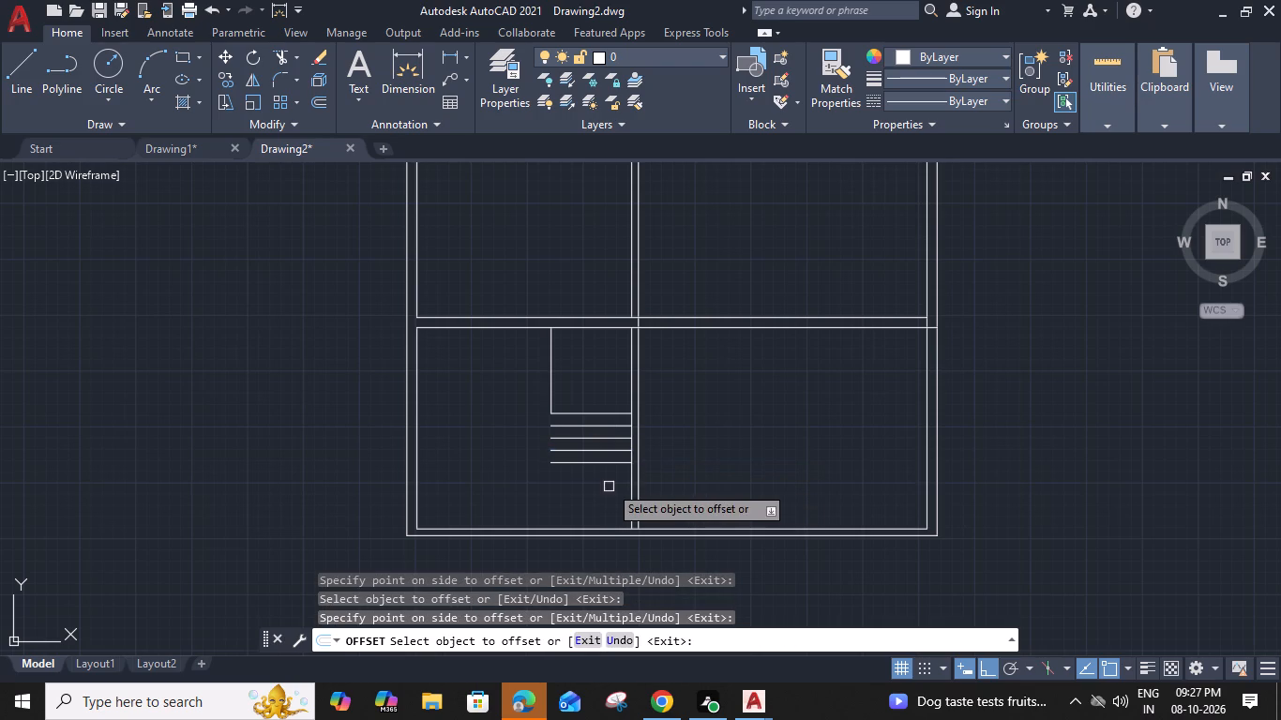
pyautogui.click(616, 462)
pyautogui.click(610, 493)
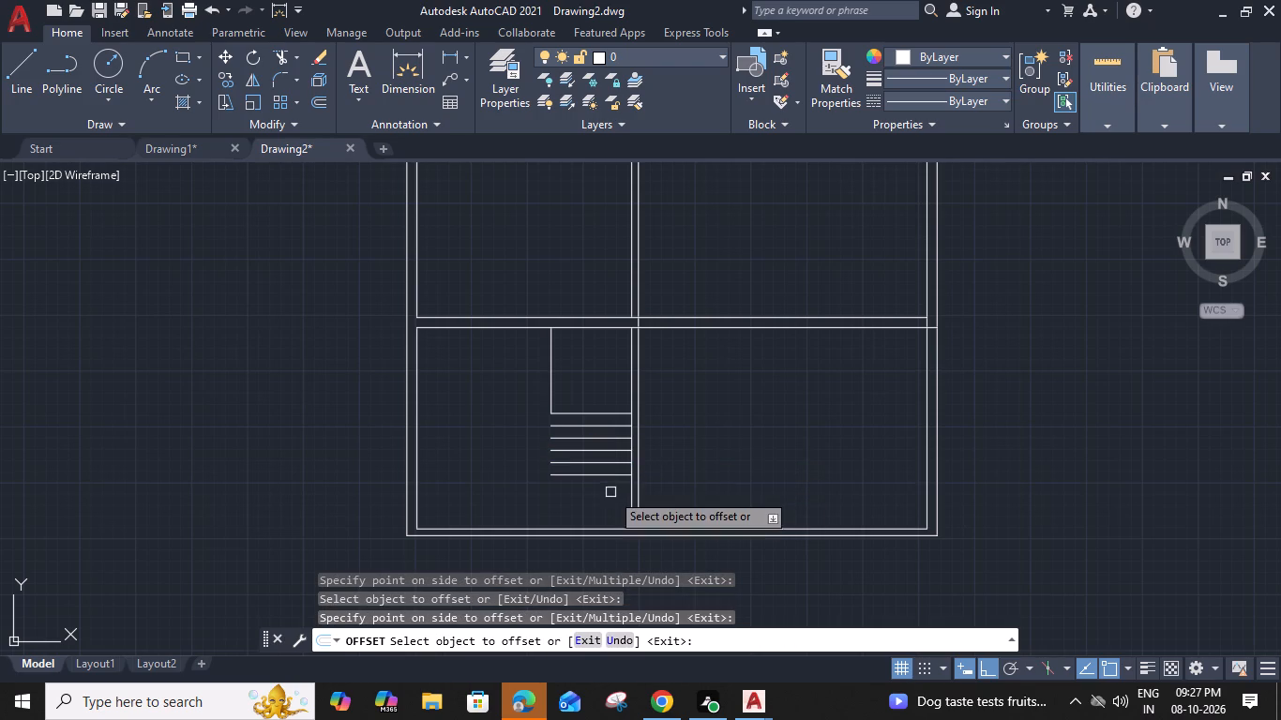
pyautogui.click(613, 472)
pyautogui.click(609, 497)
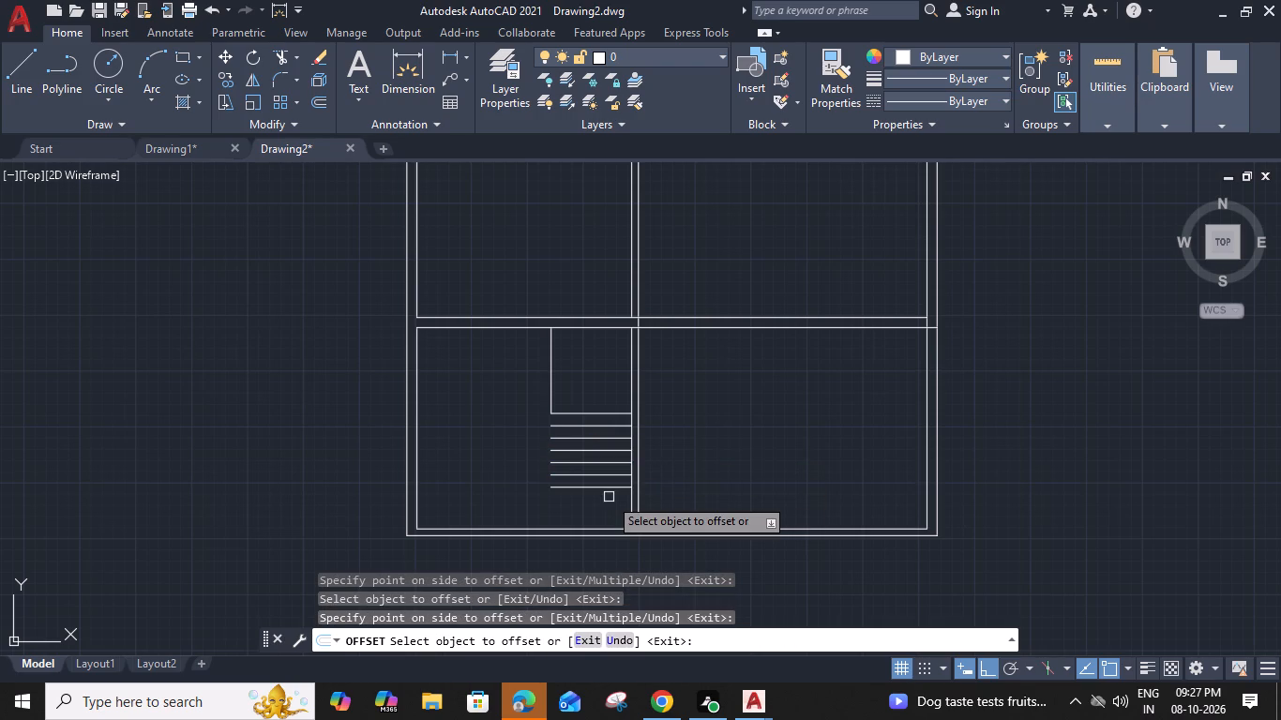
pyautogui.press('Escape')
# Move the vertical stair side line from its top endpoint a short distance west along the wall face.
pyautogui.click(552, 376)
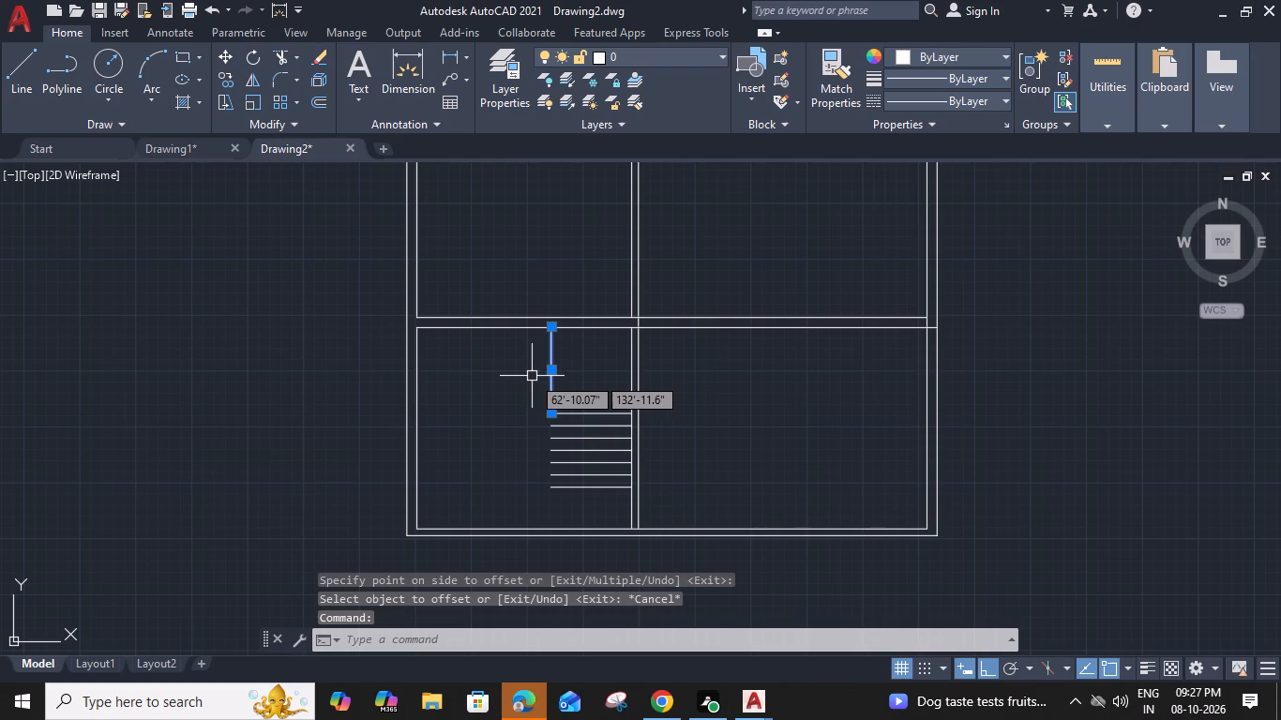
pyautogui.scroll(1, 562, 330)
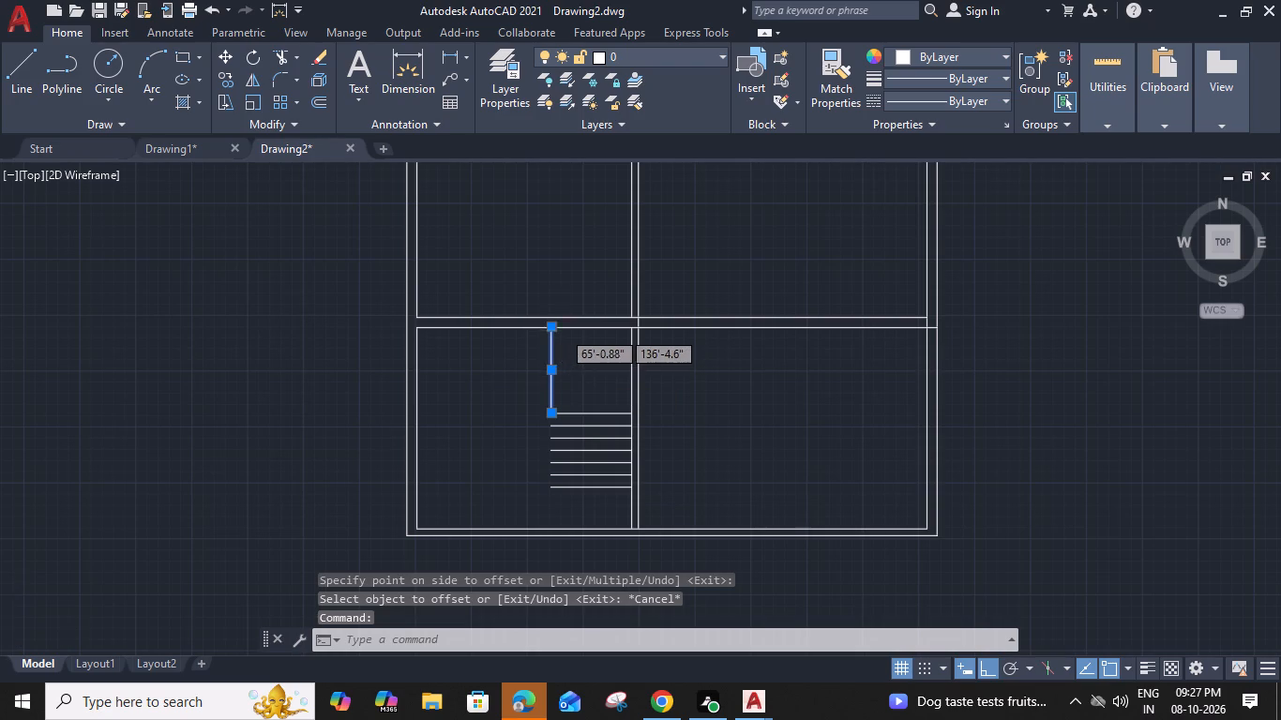
pyautogui.scroll(1, 562, 330)
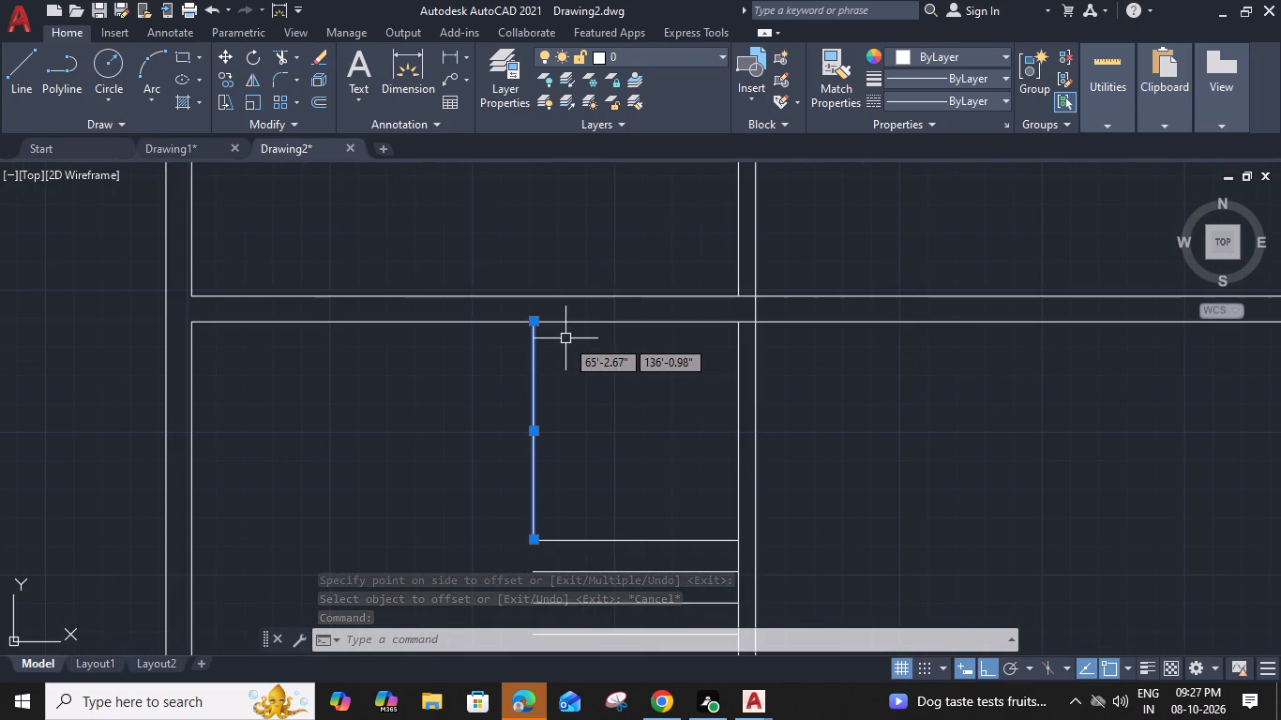
pyautogui.write('M')
pyautogui.press('space')
pyautogui.click(535, 321)
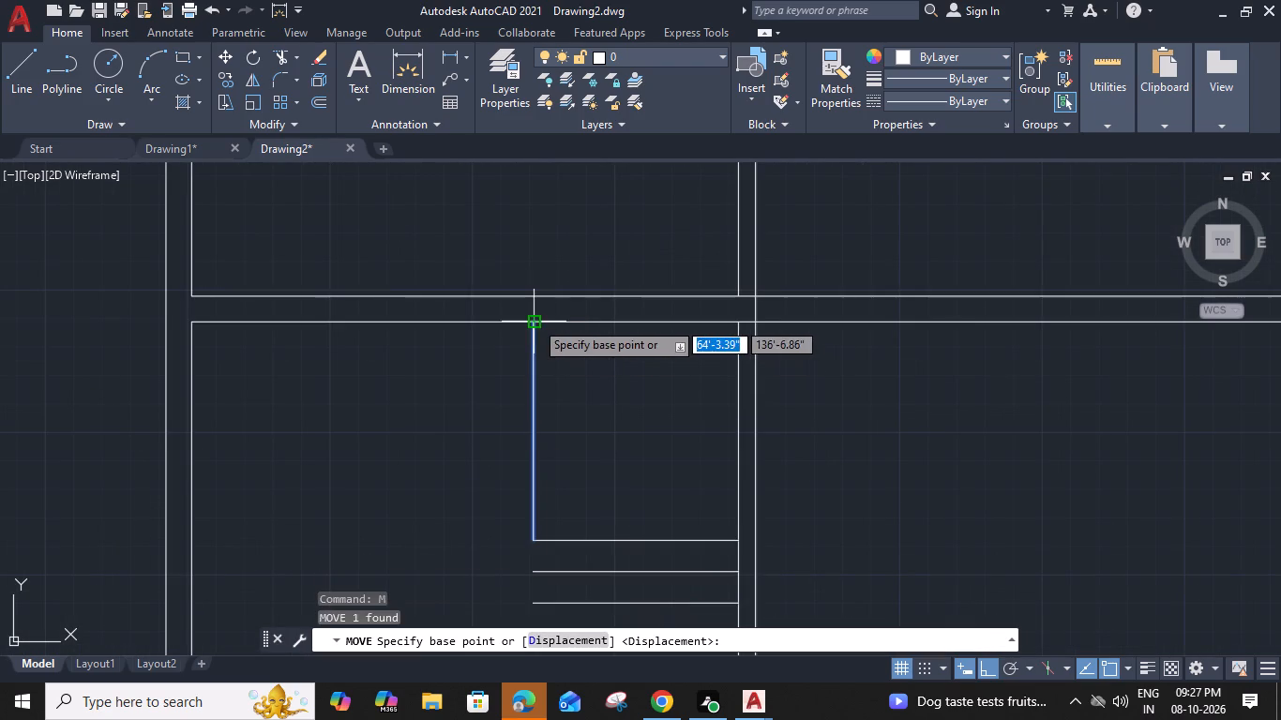
pyautogui.click(517, 321)
pyautogui.scroll(-2, 598, 373)
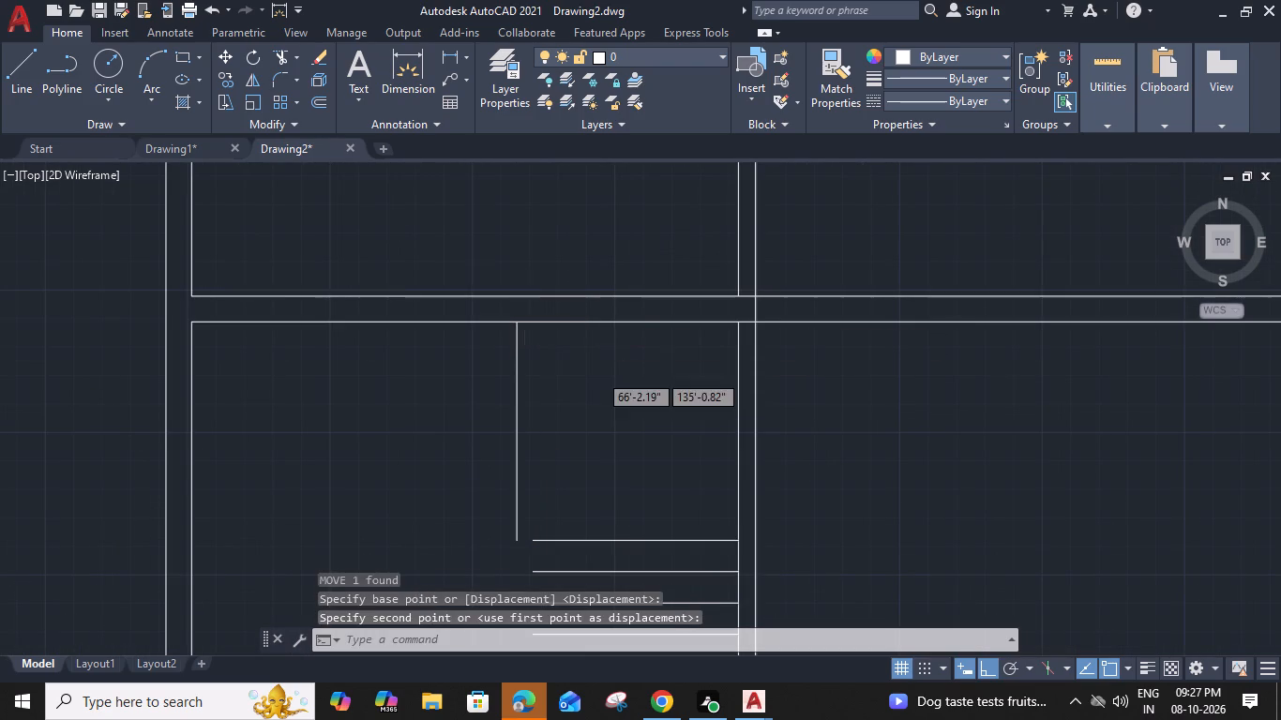
pyautogui.moveTo(603, 386); pyautogui.dragTo(608, 308, button='middle')
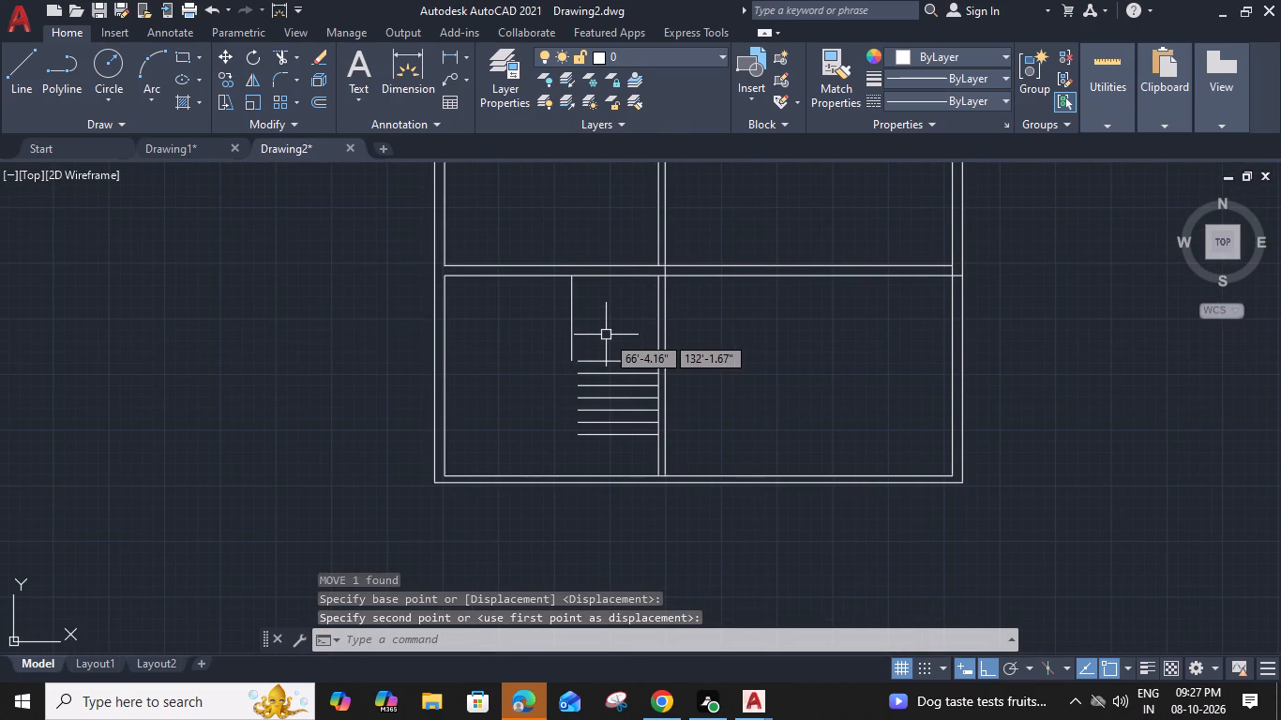
# Fillet the vertical stair side line with the lowest tread line to form a square corner.
pyautogui.press('f')
pyautogui.press('space')
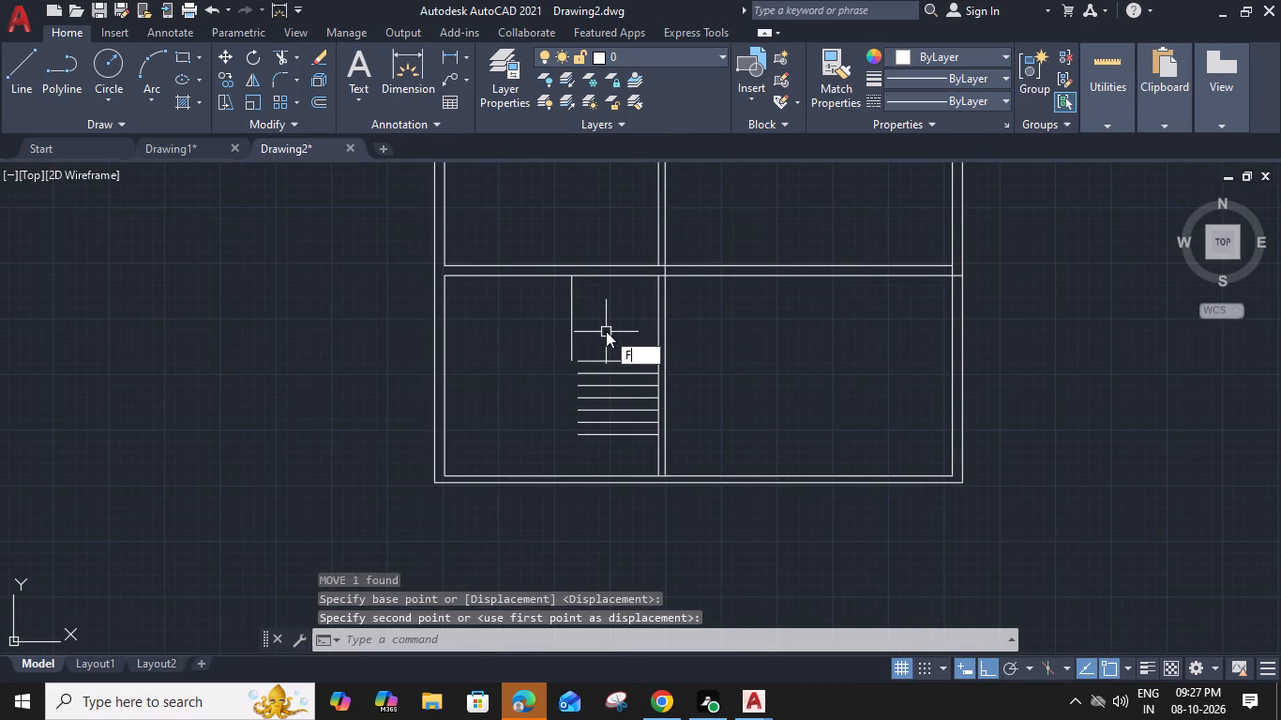
pyautogui.click(575, 314)
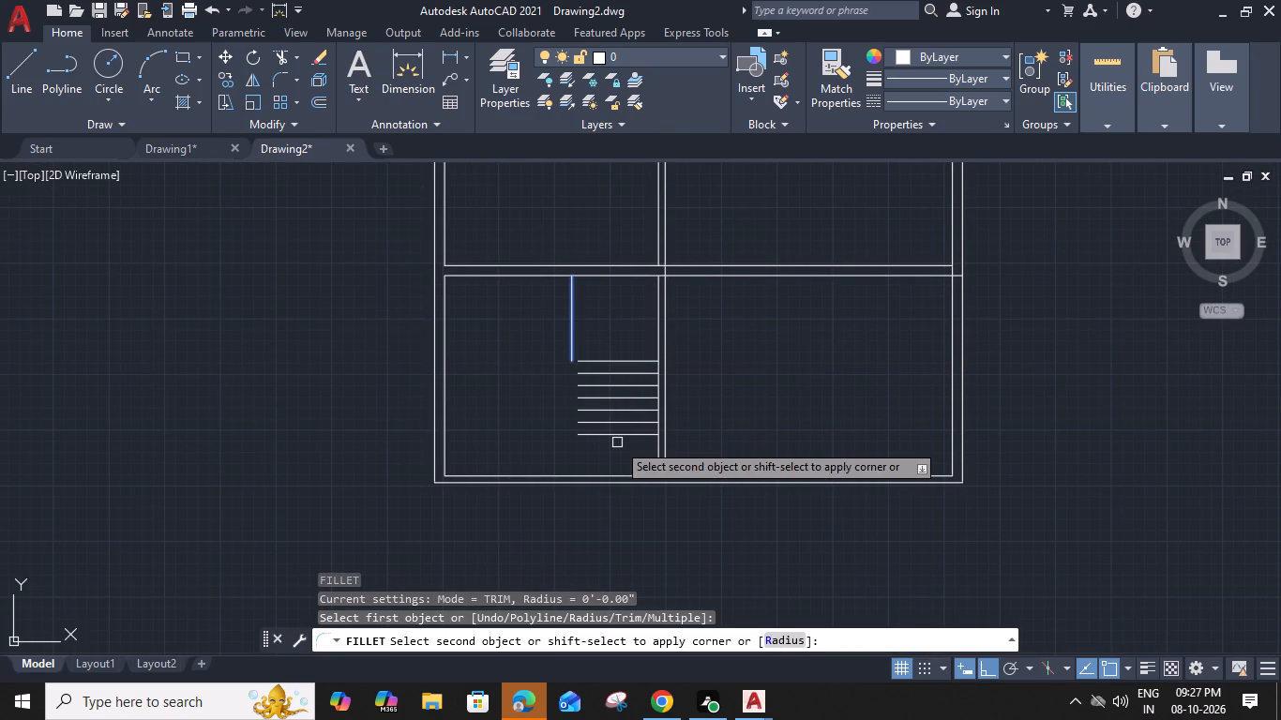
pyautogui.click(618, 435)
# Extend the remaining tread lines west to meet the vertical stair side line.
pyautogui.write('EX')
pyautogui.press('space')
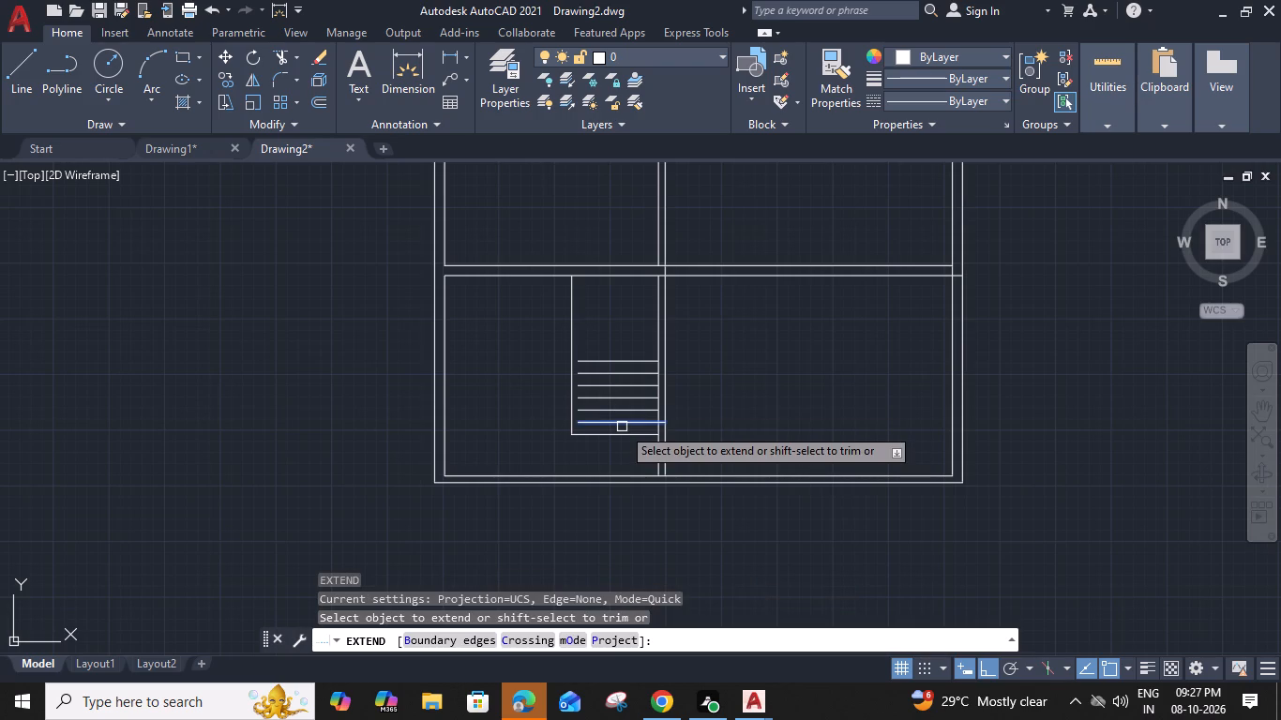
pyautogui.click(622, 348)
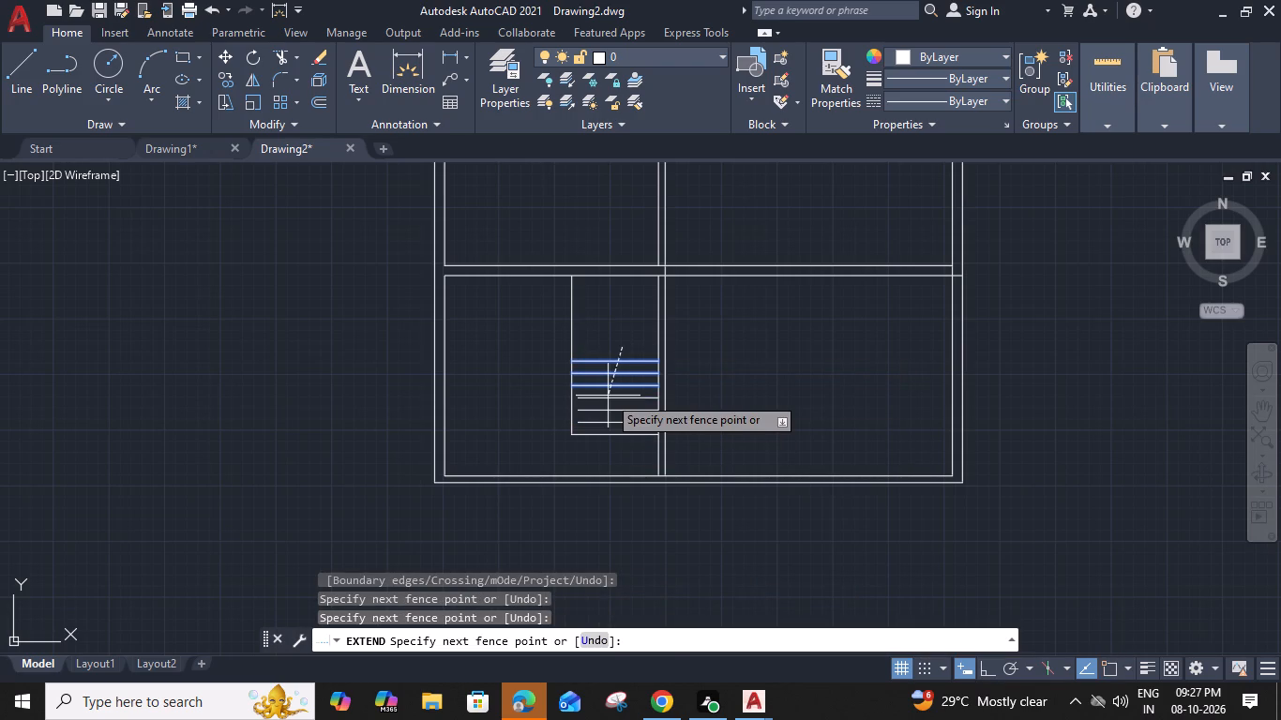
pyautogui.click(607, 399)
pyautogui.click(608, 405)
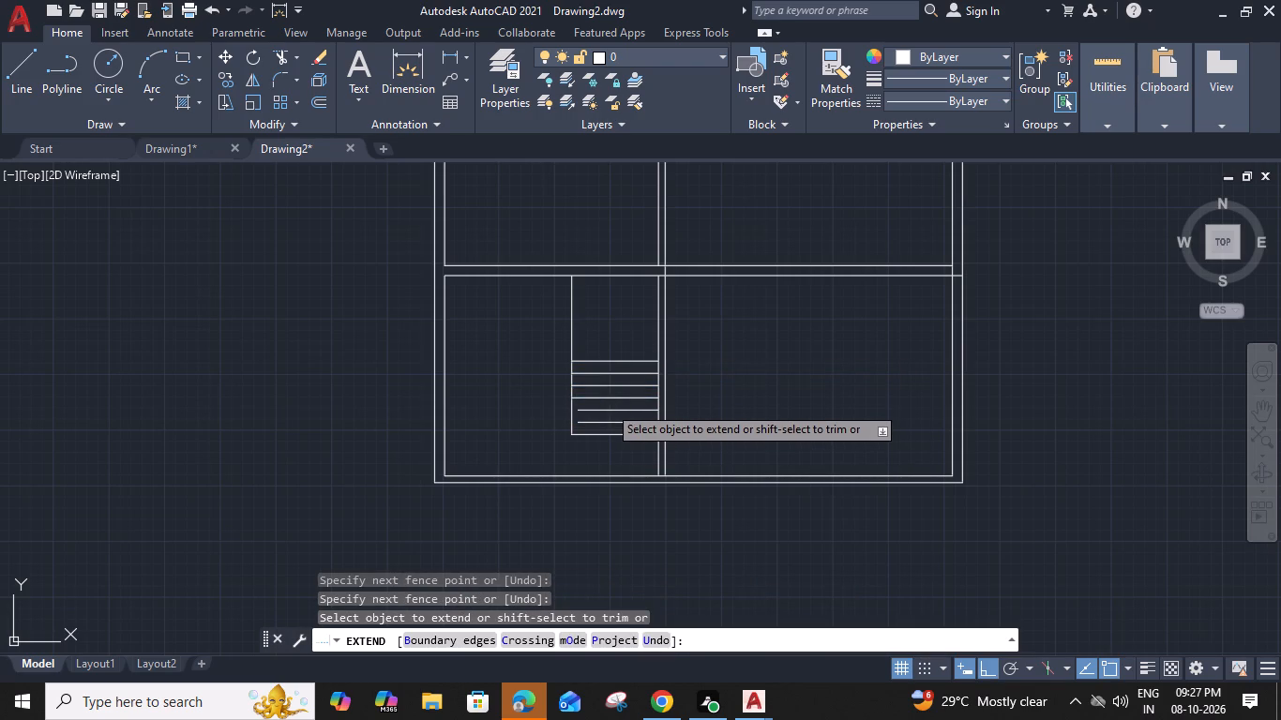
pyautogui.click(598, 426)
pyautogui.press('Escape')
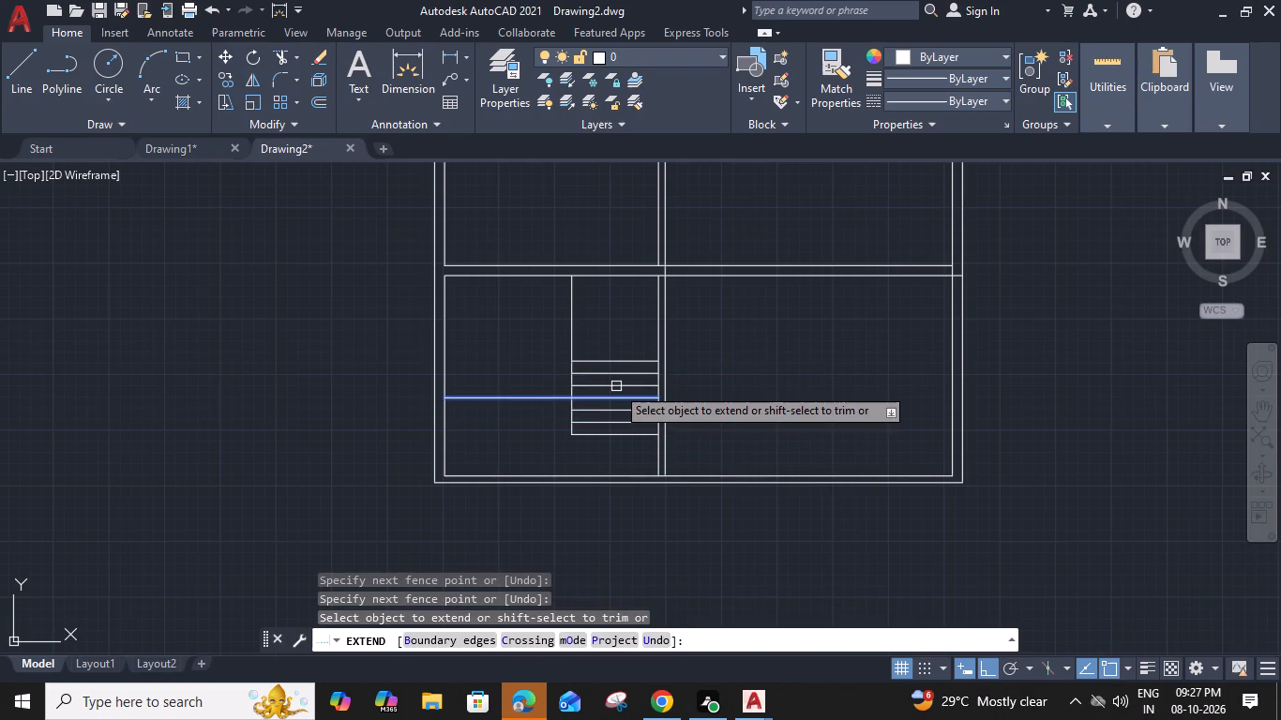
# Offset the vertical stair side line 2" to the west.
pyautogui.moveTo(620, 359); pyautogui.dragTo(674, 370, button='middle')
pyautogui.scroll(1, 624, 355)
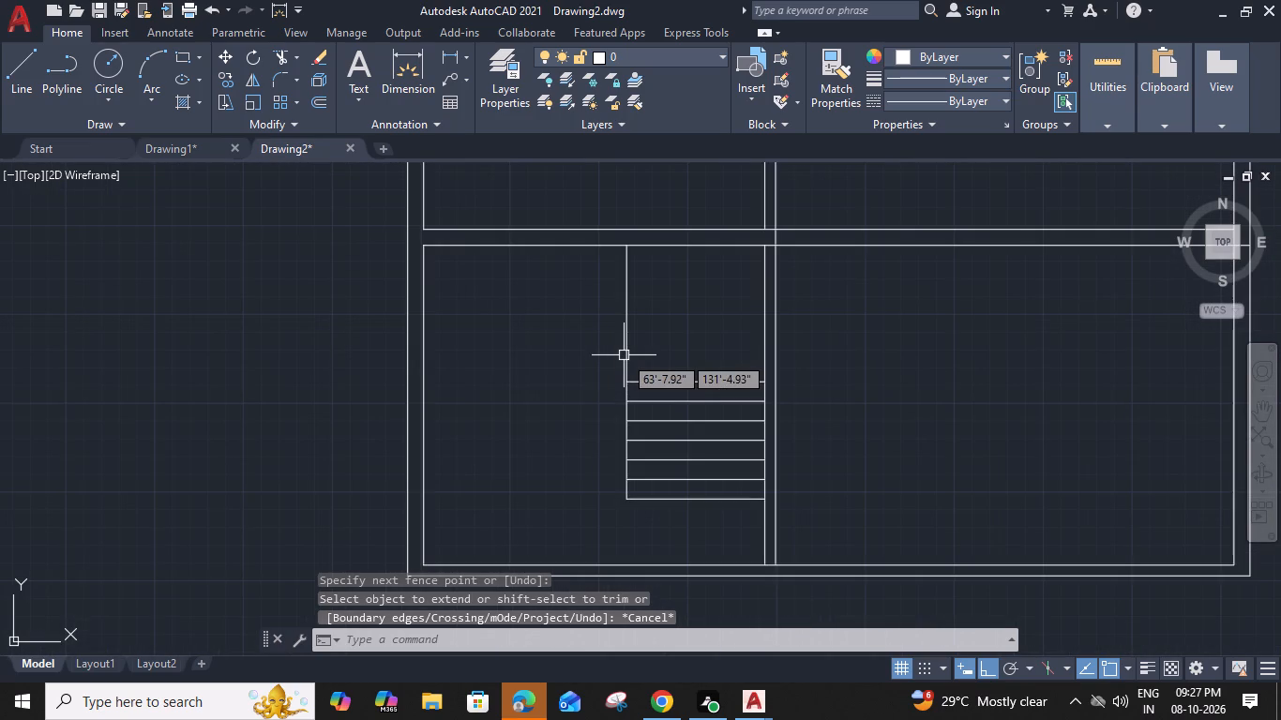
pyautogui.click(624, 354)
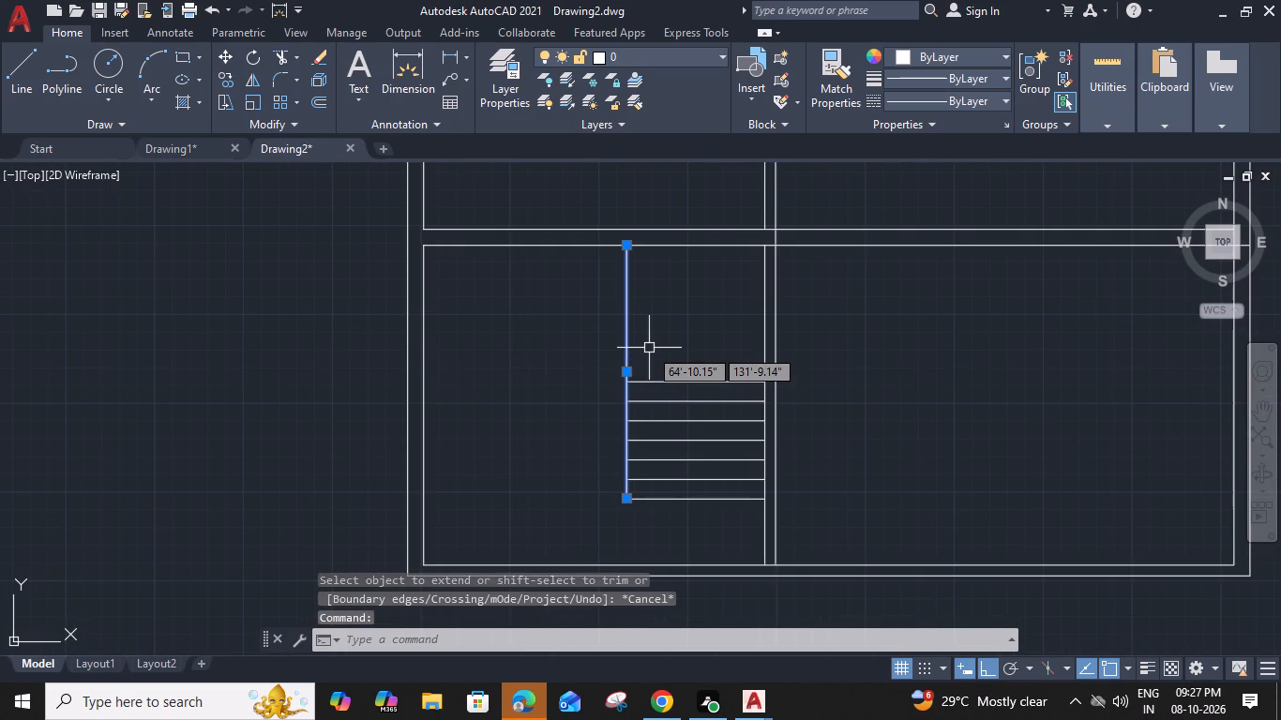
pyautogui.write('O')
pyautogui.press('space')
pyautogui.press('2')
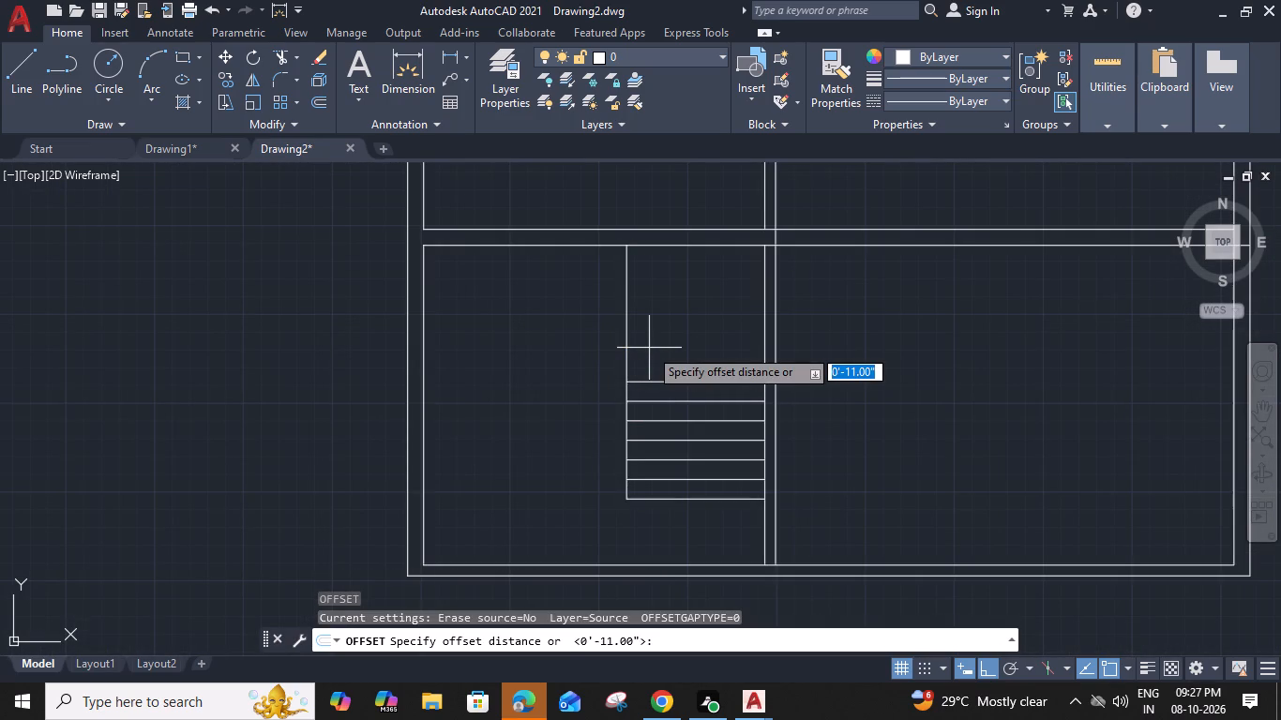
pyautogui.hotkey('shift', '"')
pyautogui.press('Return')
pyautogui.click(602, 349)
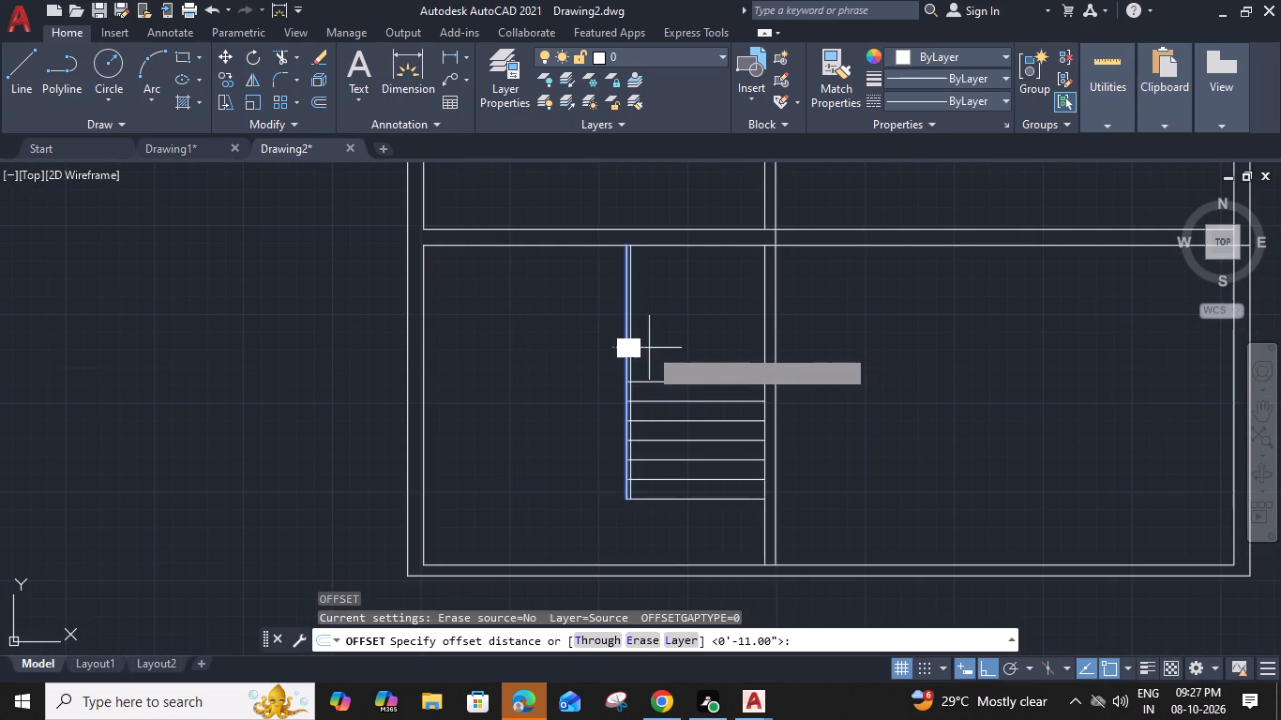
pyautogui.press('Escape')
# Extend the topmost tread line west to the outer stair side line, and trim that side line below it.
pyautogui.scroll(2, 660, 372)
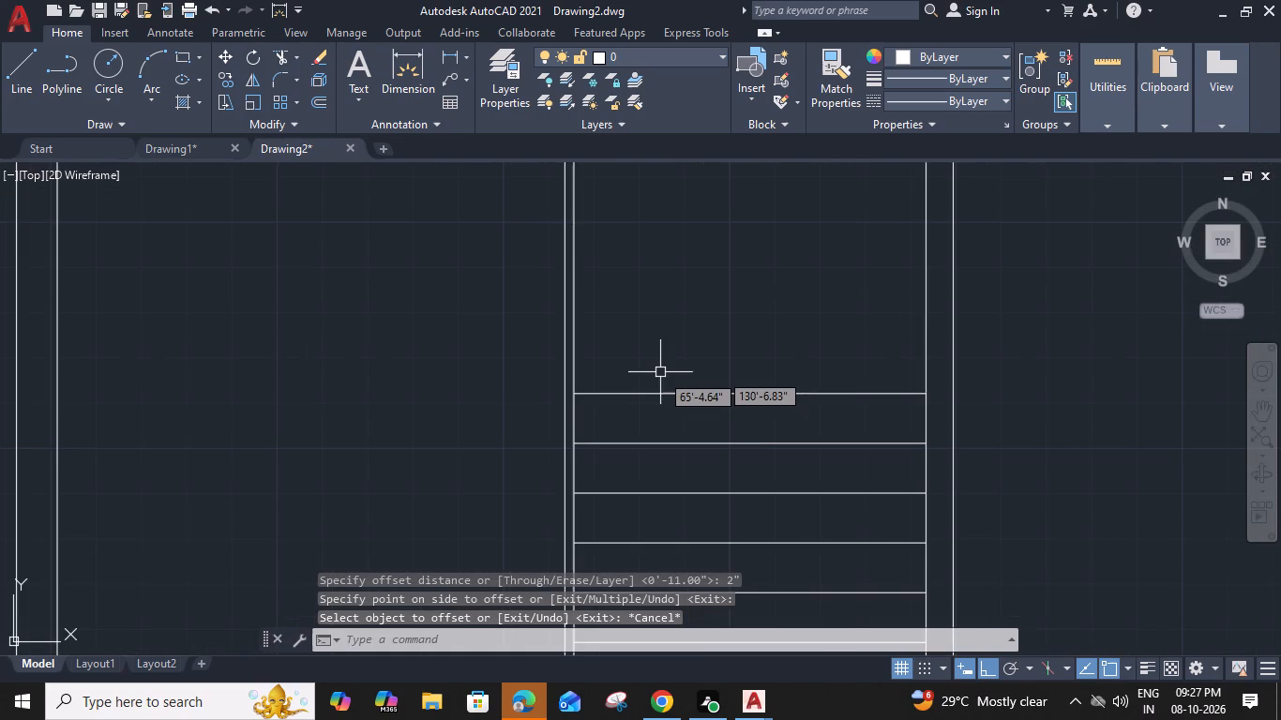
pyautogui.write('EX')
pyautogui.press('space')
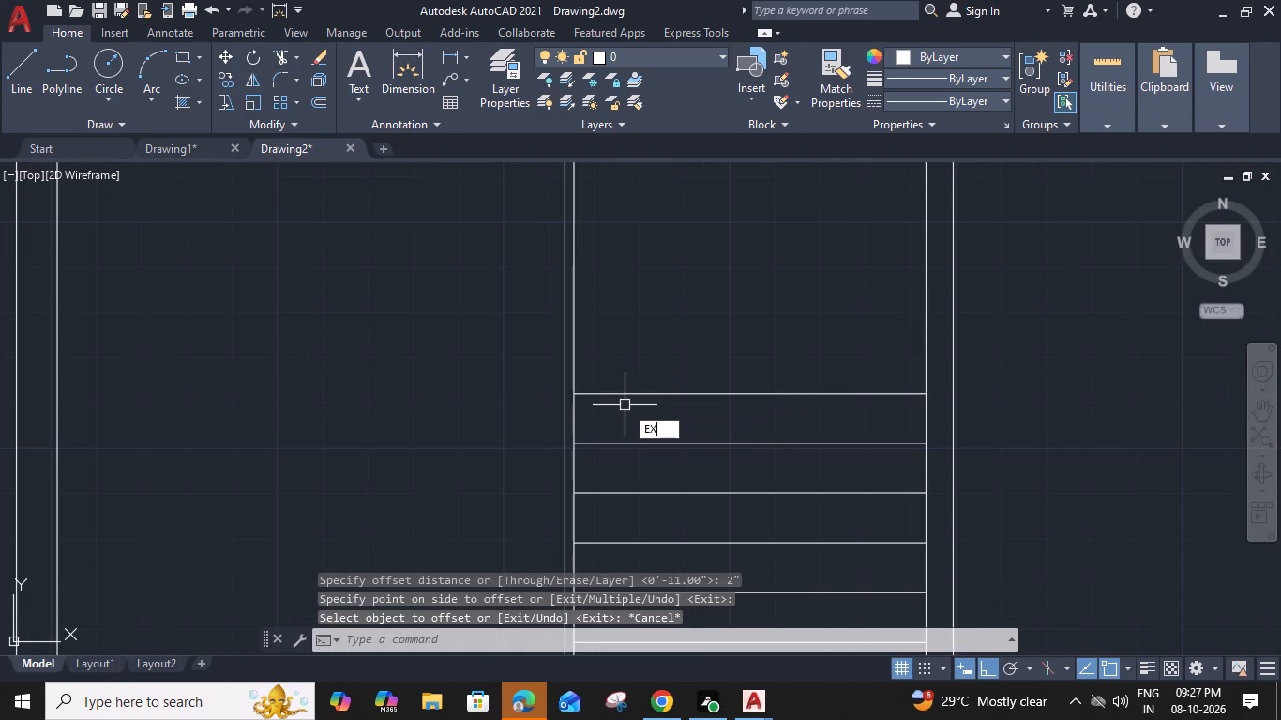
pyautogui.click(625, 392)
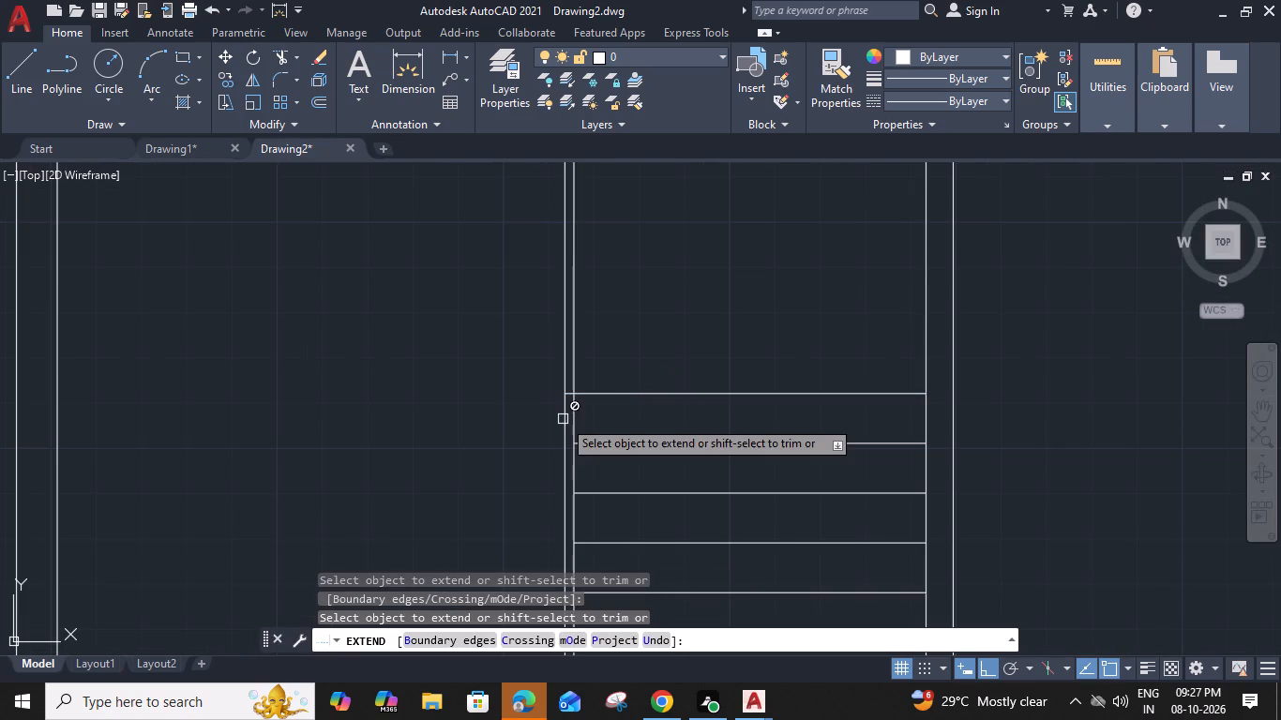
pyautogui.keyDown('shift'); pyautogui.click(563, 419); pyautogui.keyUp('shift')
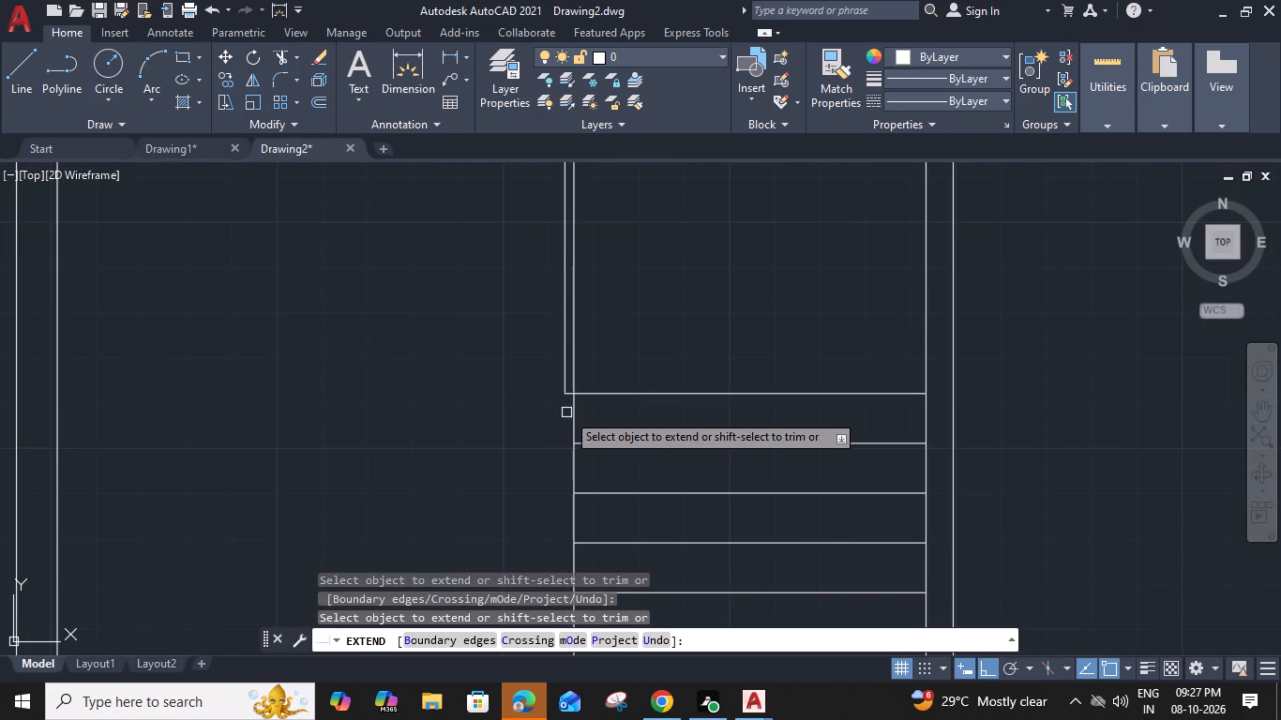
# Trim away the inner stair side line above the topmost tread.
pyautogui.press('Escape')
pyautogui.write('TR')
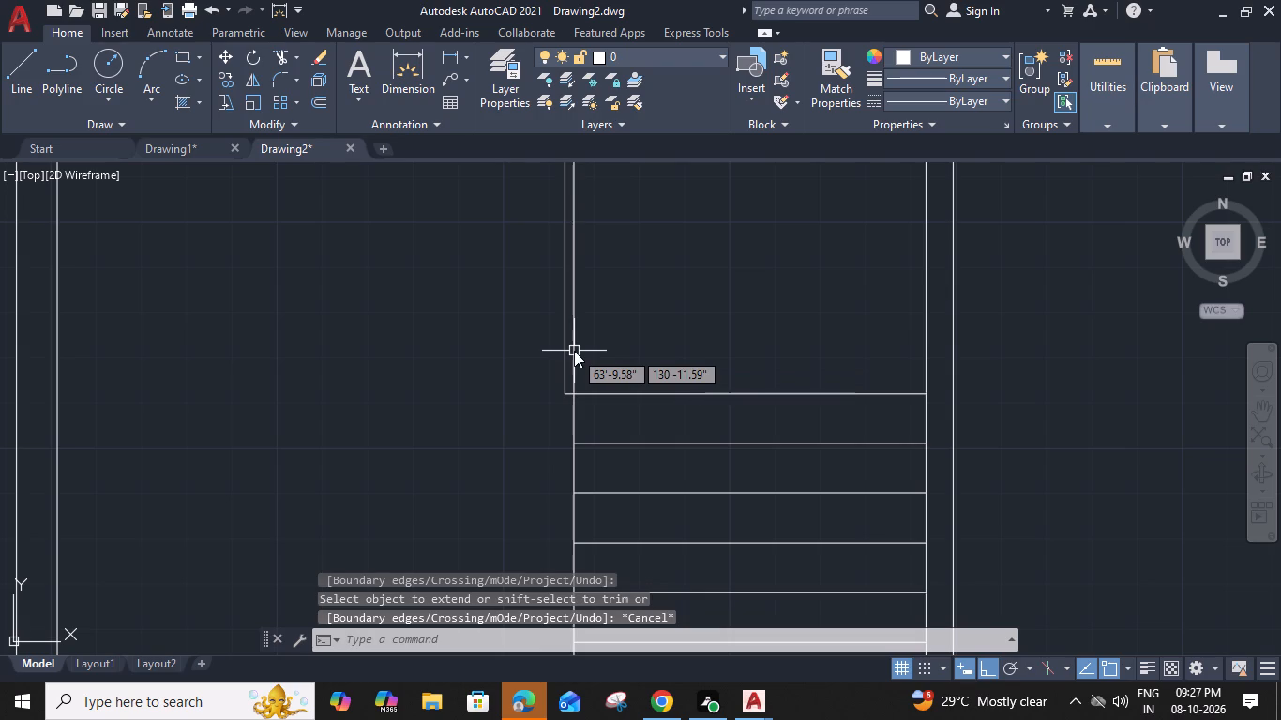
pyautogui.press('space')
pyautogui.click(574, 351)
pyautogui.scroll(-2, 575, 351)
pyautogui.press('Escape')
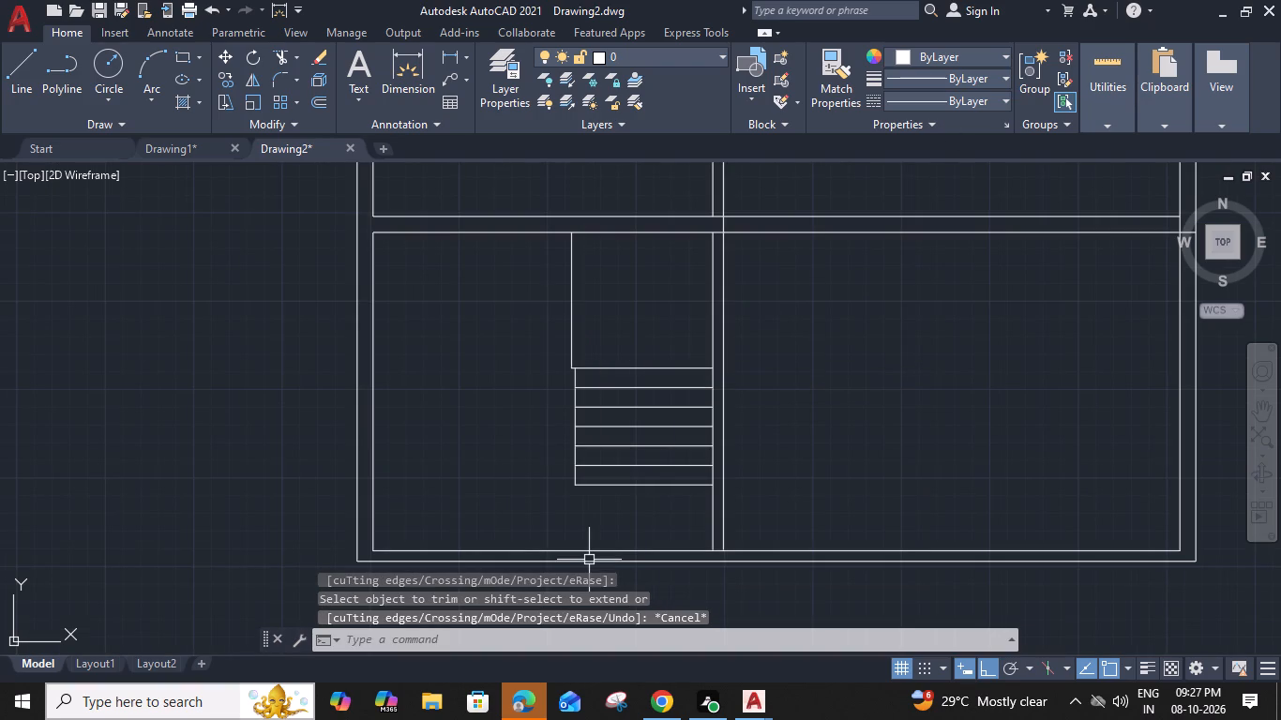
# Trim the room divider's two horizontal wall lines east of the vertical partition, and remove the leftover stub inside the east exterior wall.
pyautogui.scroll(-2, 877, 245)
pyautogui.moveTo(877, 247); pyautogui.dragTo(1280, 0, button='middle')
pyautogui.moveTo(1280, 0); pyautogui.dragTo(703, 342, button='middle')
pyautogui.press('r')
pyautogui.press('Escape')
pyautogui.write('TR')
pyautogui.press('space')
pyautogui.click(745, 301)
pyautogui.click(703, 394)
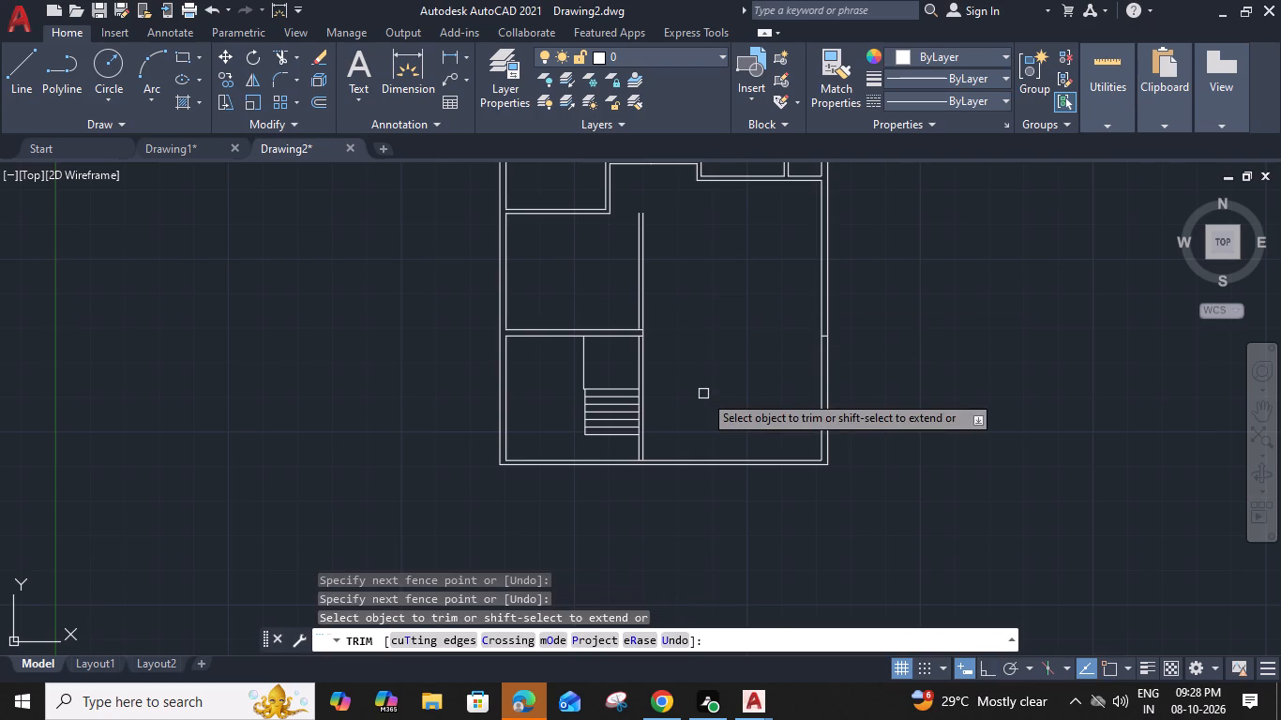
pyautogui.scroll(4, 849, 338)
pyautogui.click(790, 330)
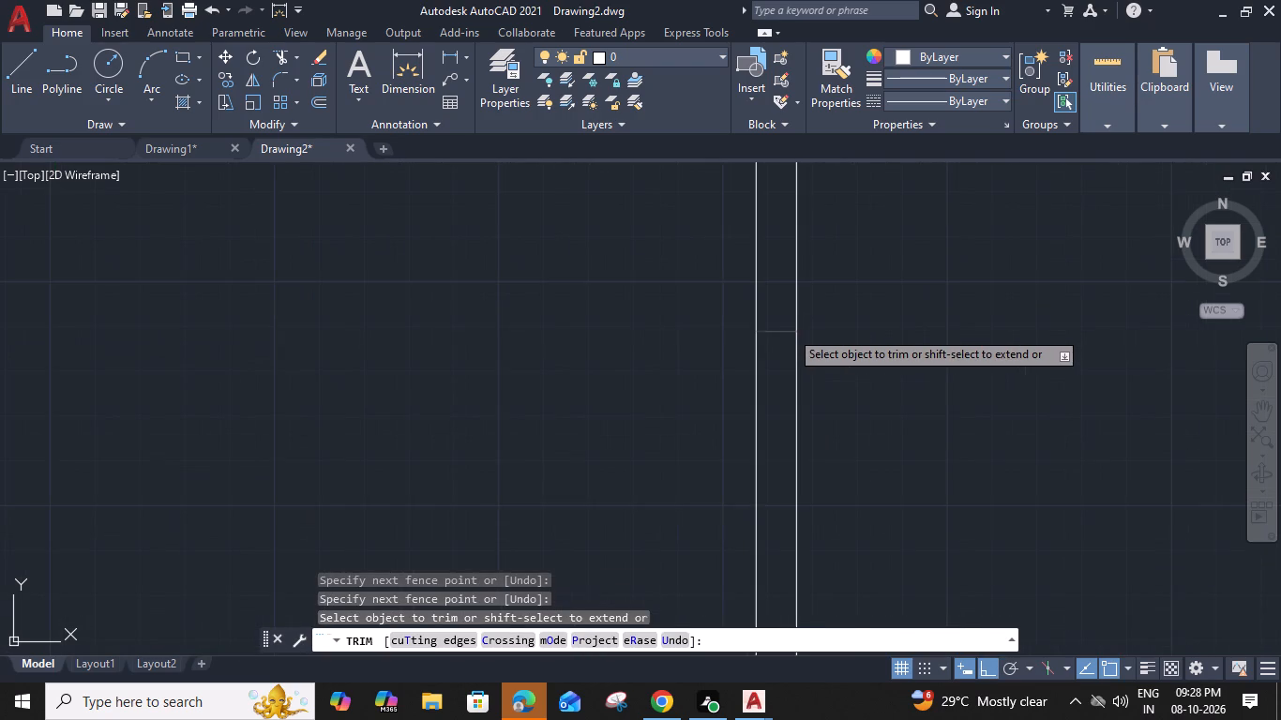
pyautogui.scroll(-3, 789, 330)
pyautogui.press('Escape')
# Trim the two horizontal divider line ends that cross the vertical partition's thickness, opening the T-junction above the stairs.
pyautogui.moveTo(674, 346); pyautogui.dragTo(895, 332, button='middle')
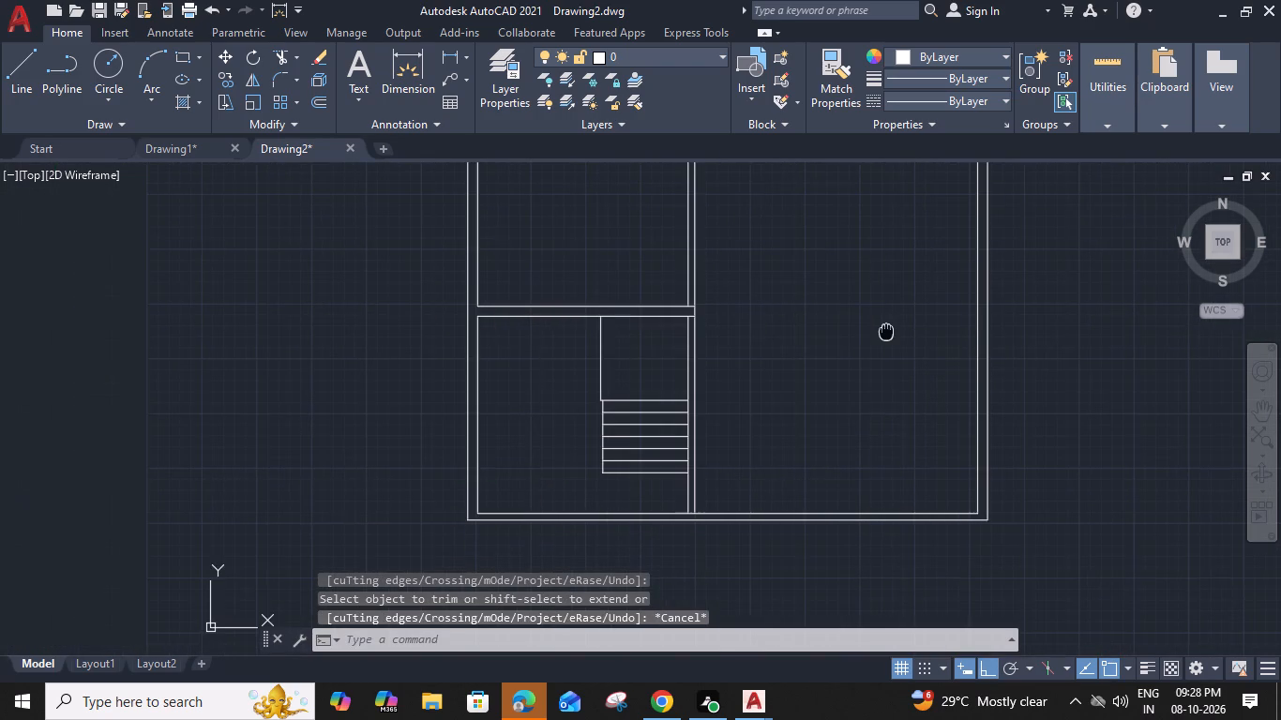
pyautogui.write('TR')
pyautogui.press('space')
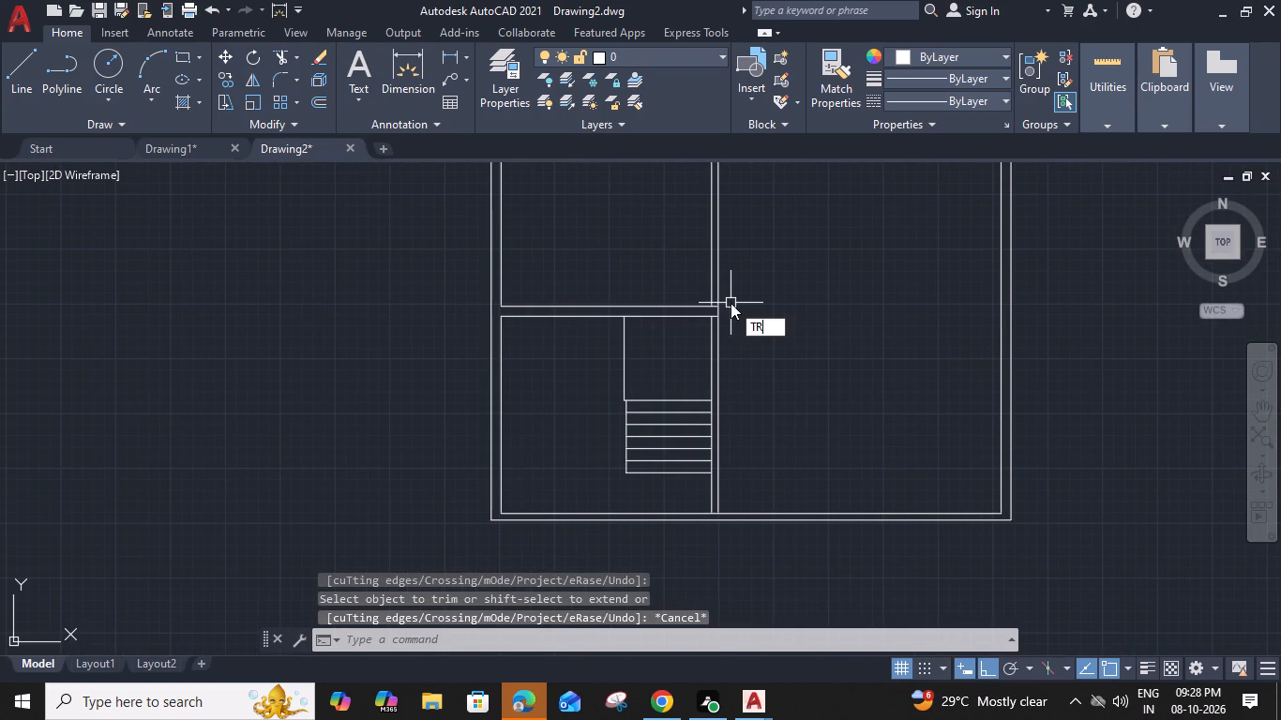
pyautogui.scroll(2, 725, 307)
pyautogui.click(698, 305)
pyautogui.press('Escape')
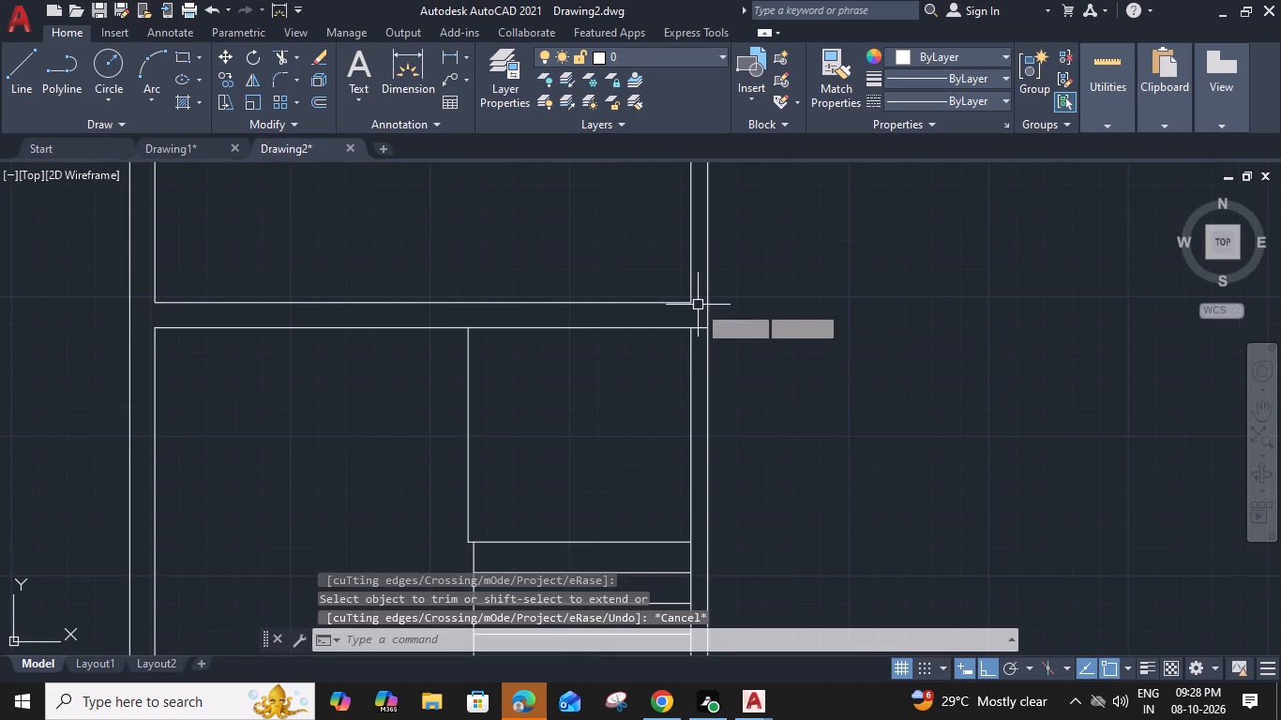
pyautogui.write('TR')
pyautogui.press('space')
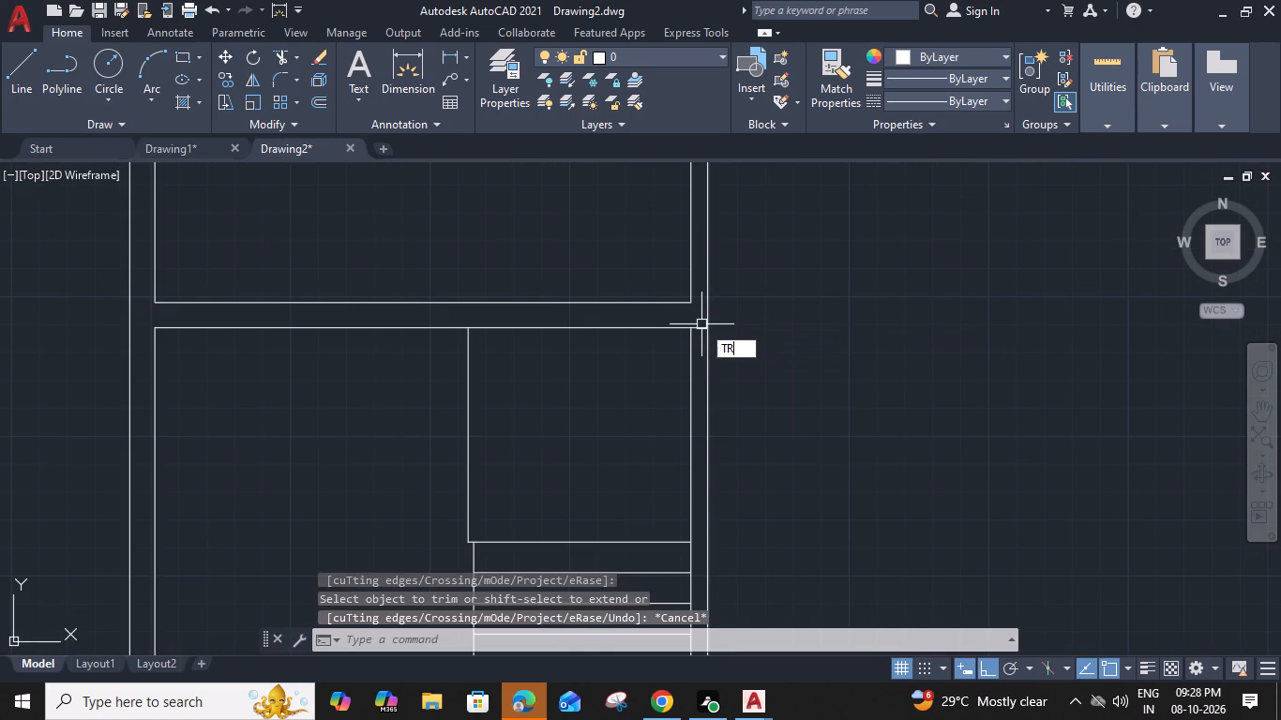
pyautogui.click(701, 326)
pyautogui.press('Escape')
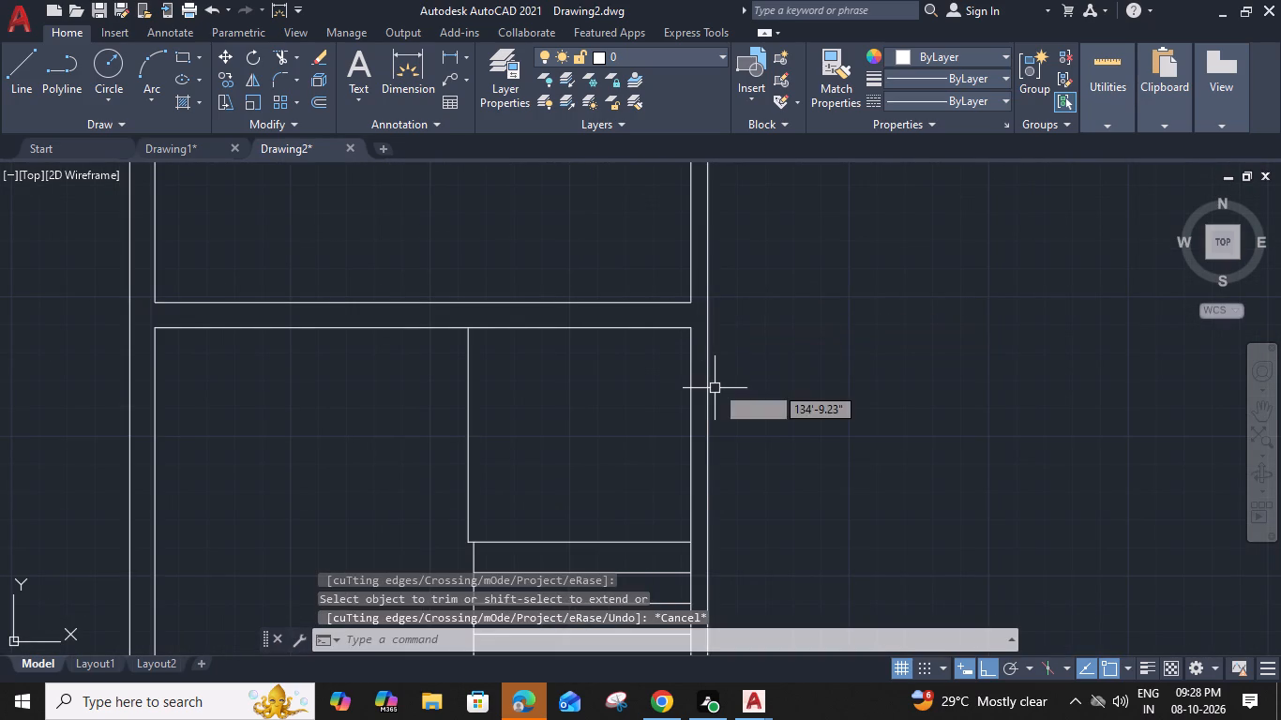
# Offset the lower wall line of the northeast rooms 3' to the south.
pyautogui.scroll(-1, 719, 362)
pyautogui.moveTo(781, 337); pyautogui.dragTo(742, 334, button='middle')
pyautogui.scroll(-2, 777, 310)
pyautogui.moveTo(808, 296); pyautogui.dragTo(742, 334, button='middle')
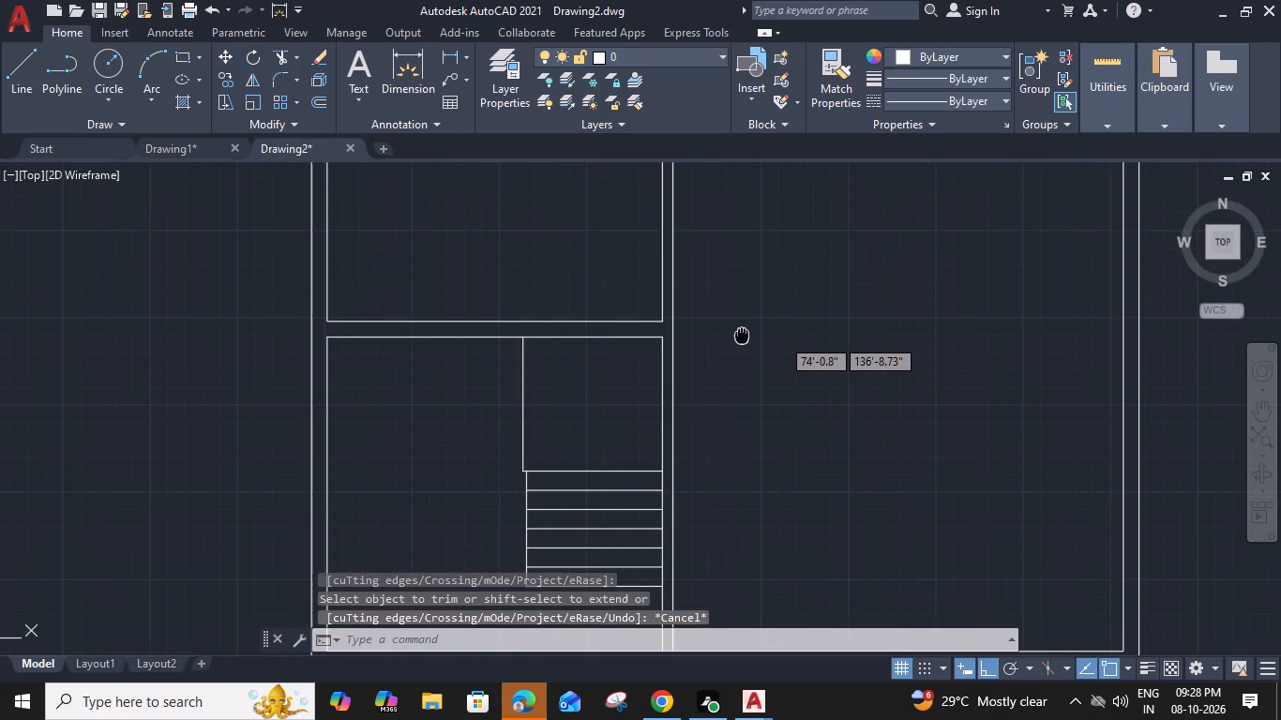
pyautogui.moveTo(742, 334); pyautogui.dragTo(748, 363, button='middle')
pyautogui.click(770, 235)
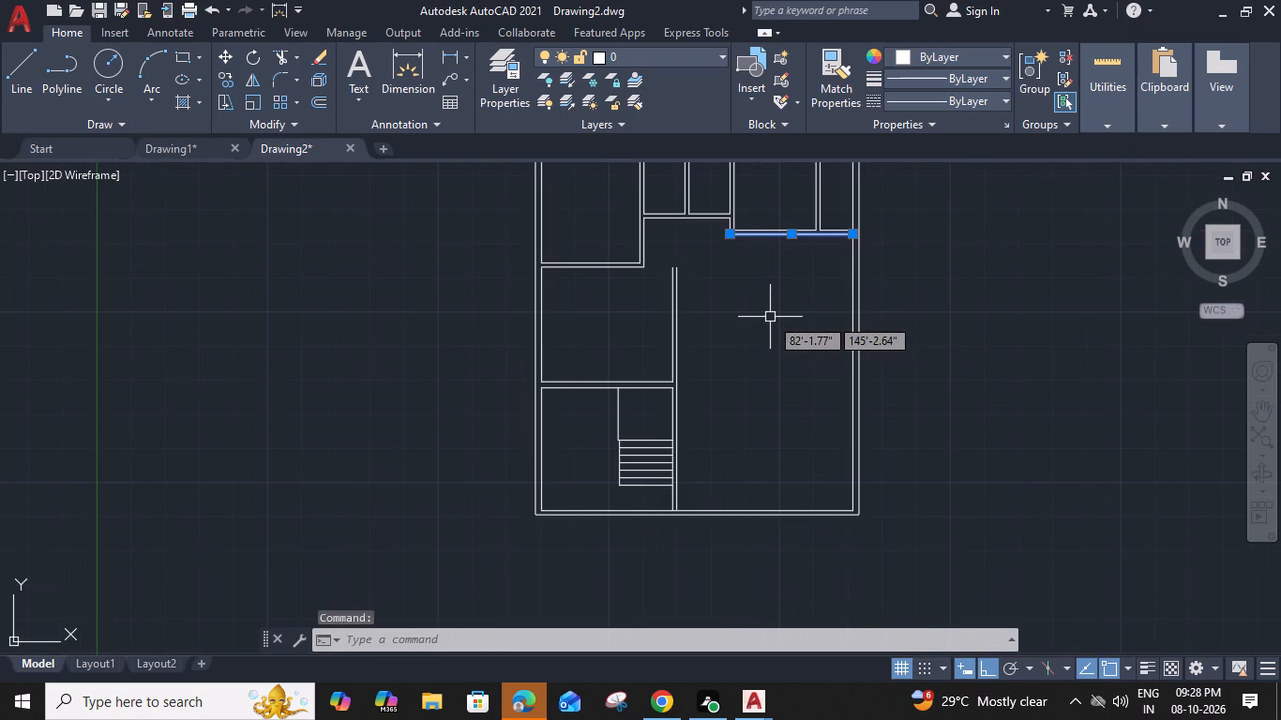
pyautogui.write('O')
pyautogui.press('space')
pyautogui.press('3')
pyautogui.write("'")
pyautogui.press('space')
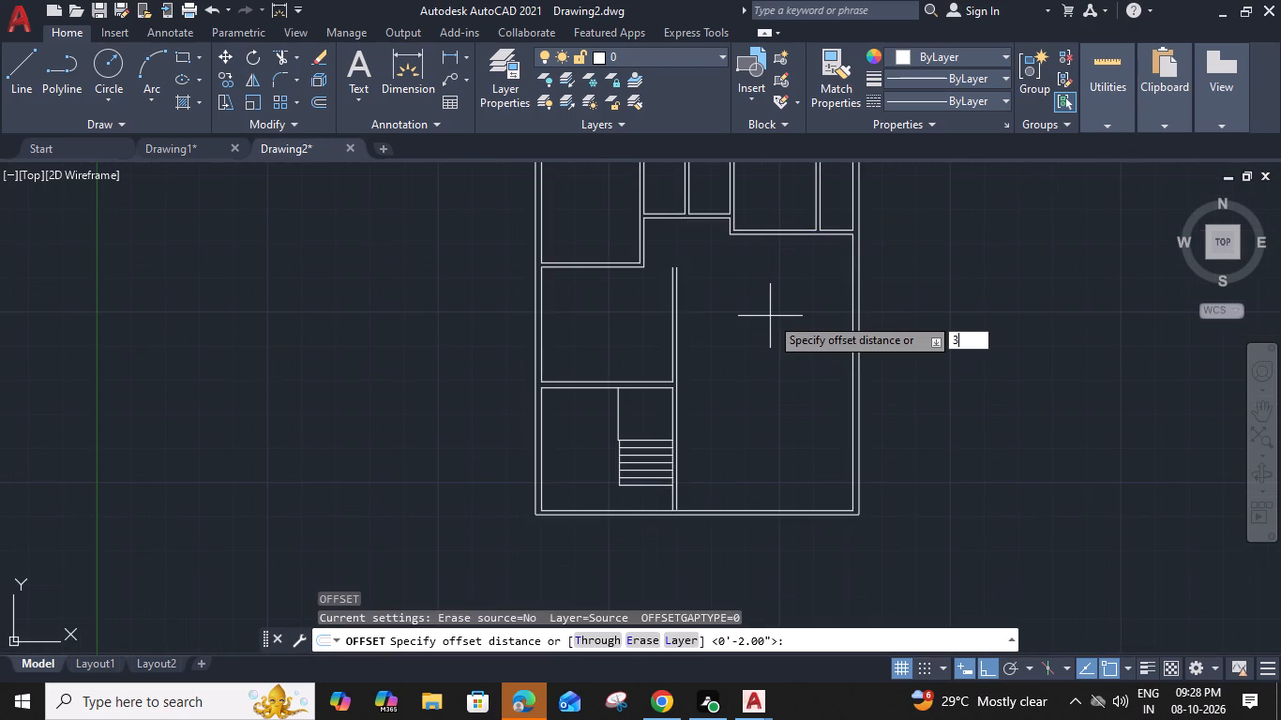
pyautogui.click(770, 315)
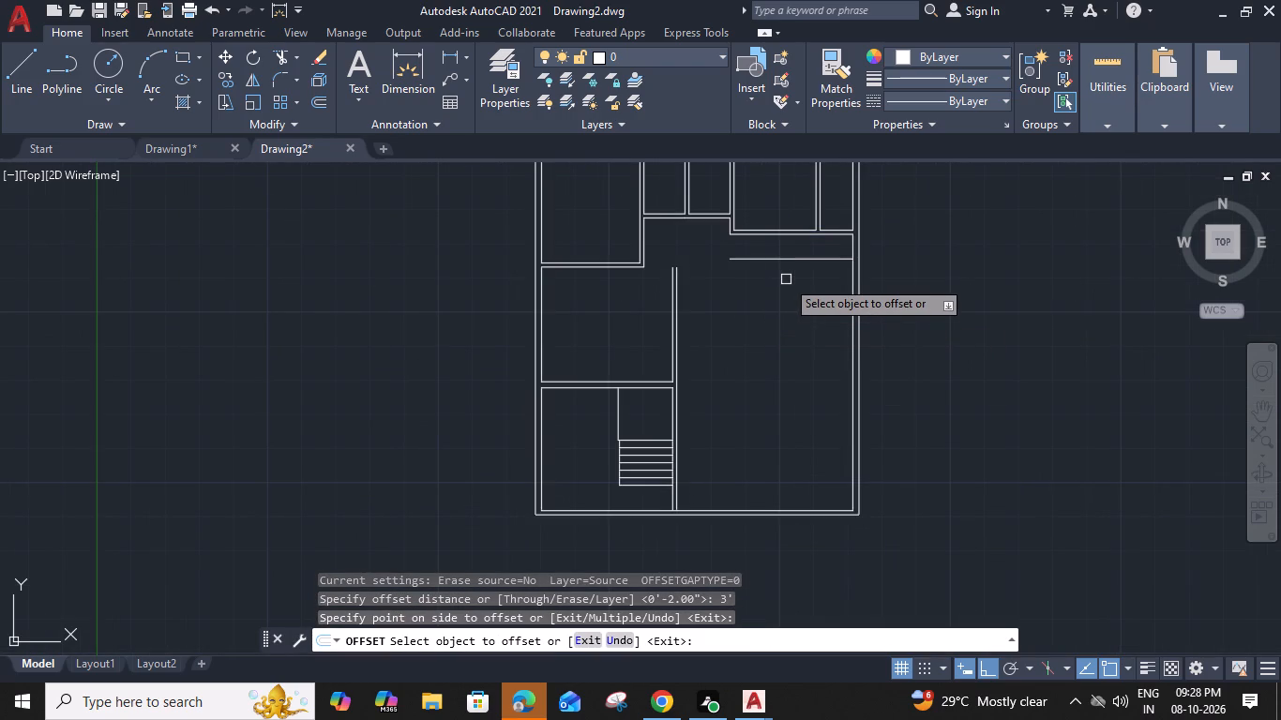
# Offset the new horizontal line 6" further south to give the wall its thickness.
pyautogui.click(836, 256)
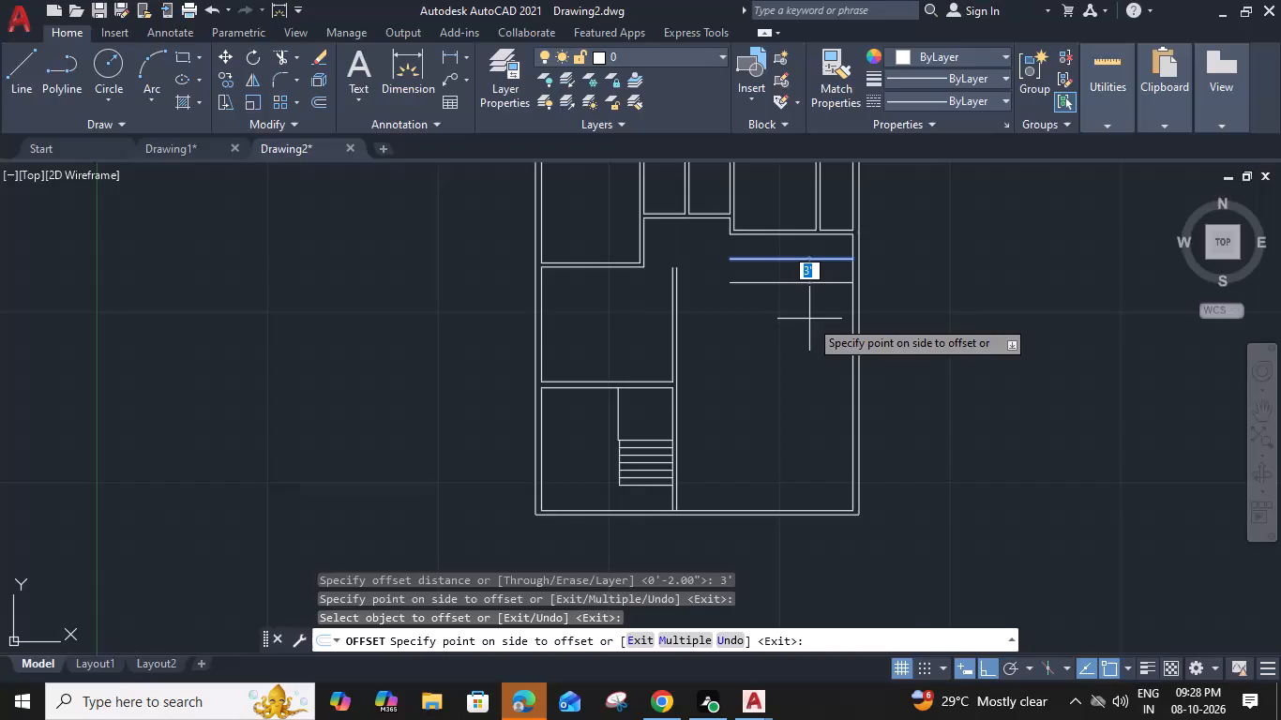
pyautogui.press('6')
pyautogui.hotkey('shift', '"')
pyautogui.press('Return')
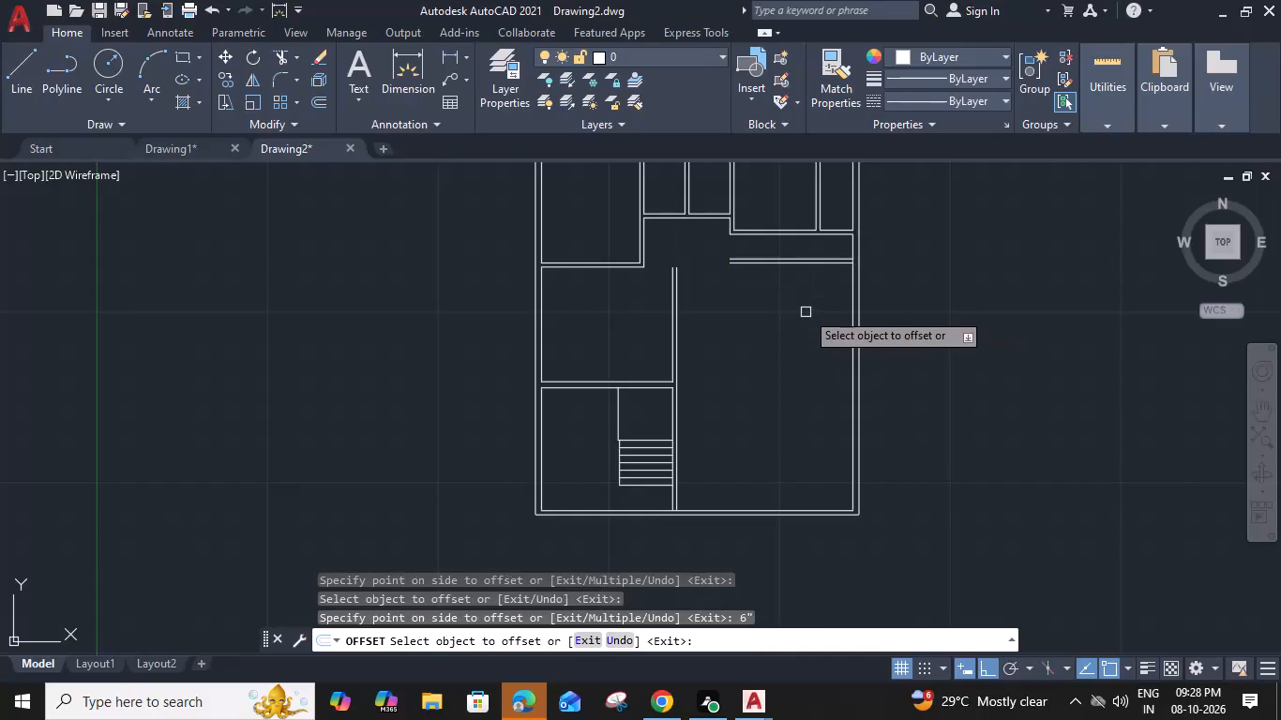
pyautogui.press('Escape')
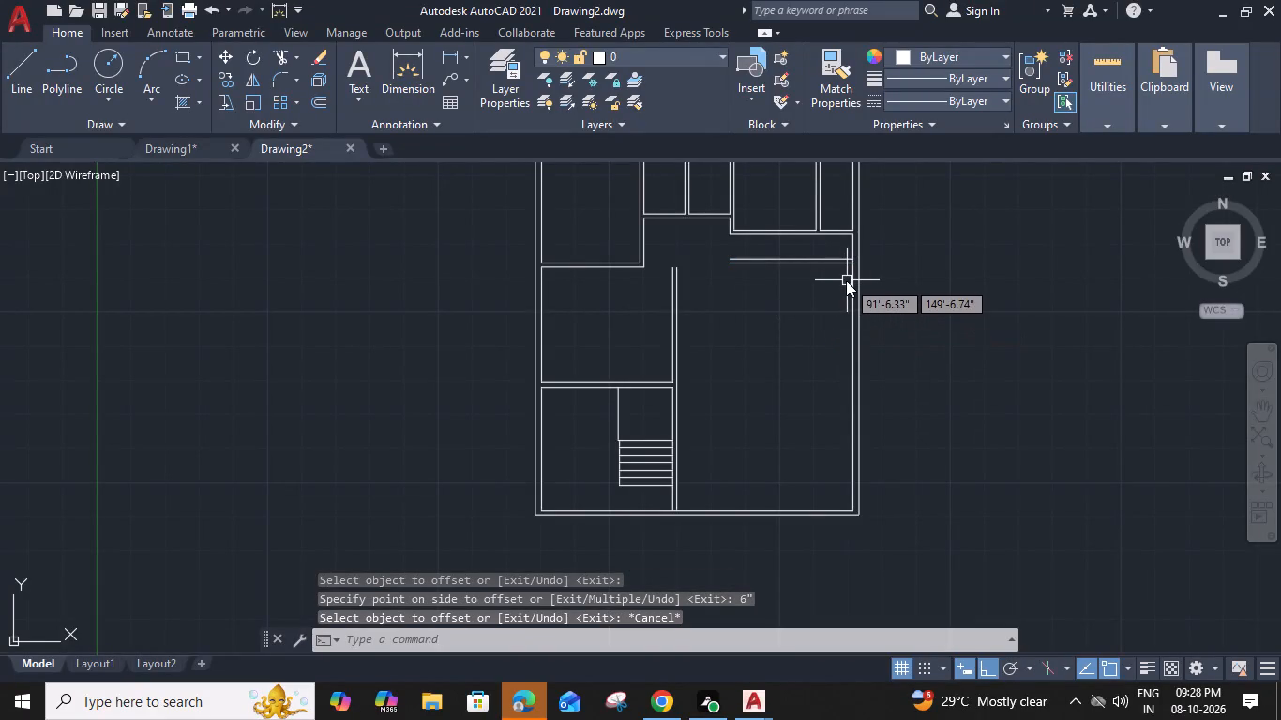
# Trim the east wall's inner line between the two new horizontal wall lines.
pyautogui.write('TR')
pyautogui.press('space')
pyautogui.scroll(3, 847, 260)
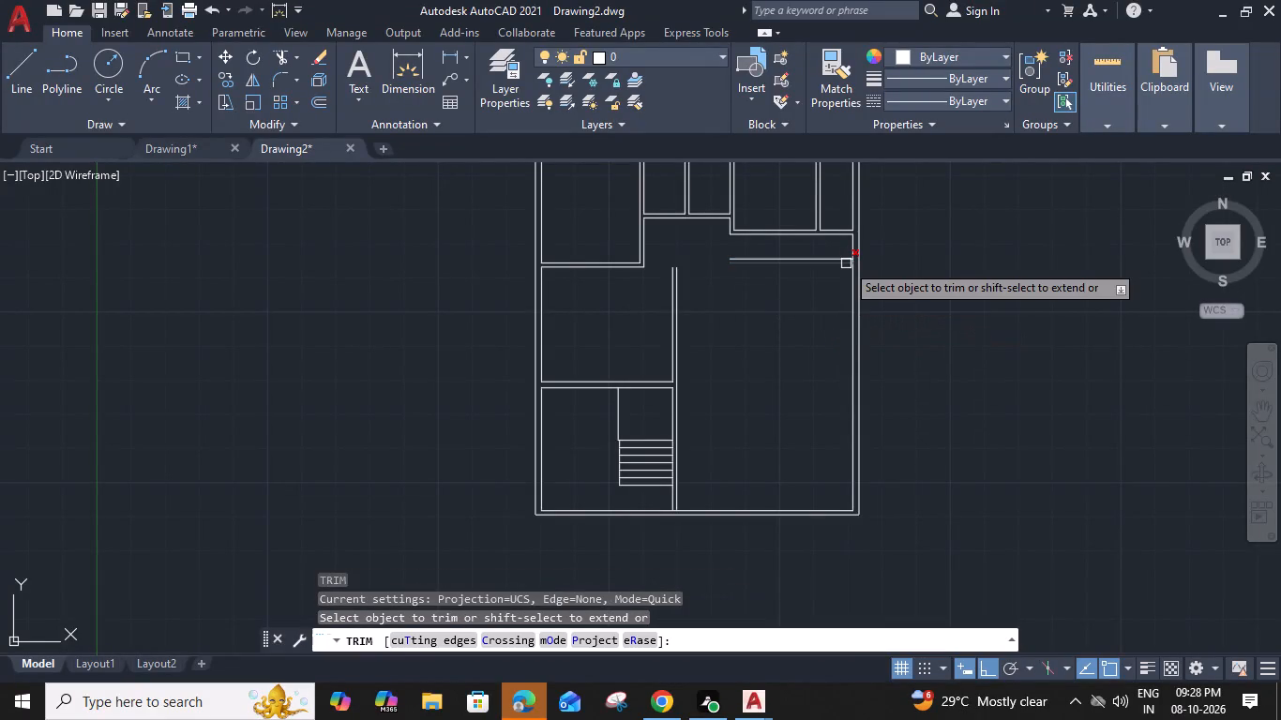
pyautogui.scroll(2, 863, 262)
pyautogui.click(863, 262)
pyautogui.press('Escape')
pyautogui.scroll(-3, 863, 262)
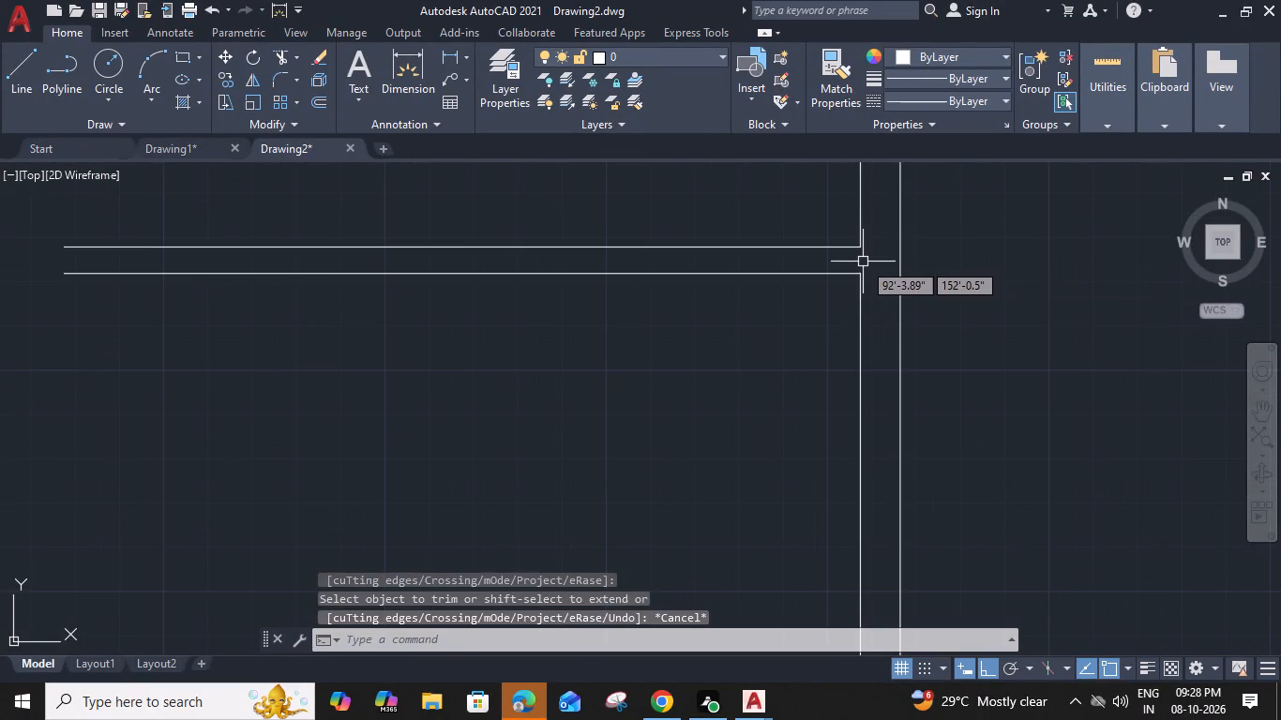
# Offset the east wall's inner line below the new horizontal wall 3'6" to the west.
pyautogui.click(857, 297)
pyautogui.click(861, 318)
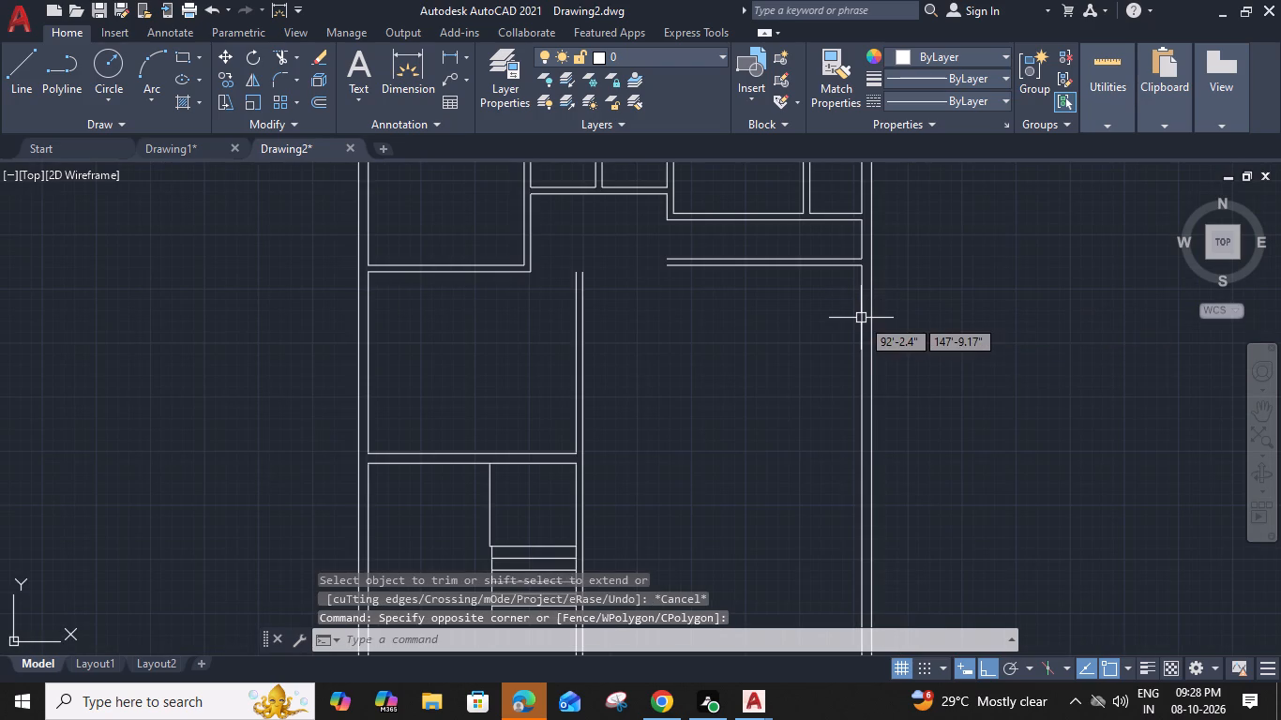
pyautogui.click(861, 318)
pyautogui.click(861, 298)
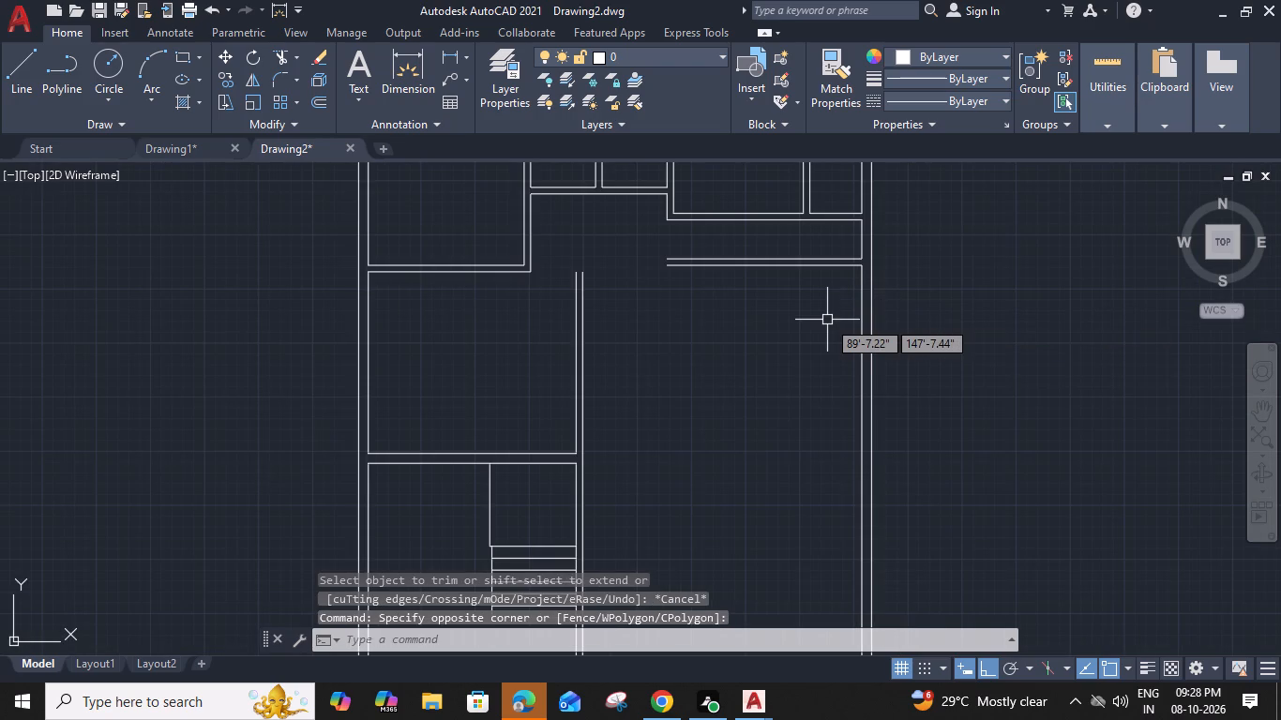
pyautogui.write('O')
pyautogui.press('space')
pyautogui.write('3\'6"')
pyautogui.press('Return')
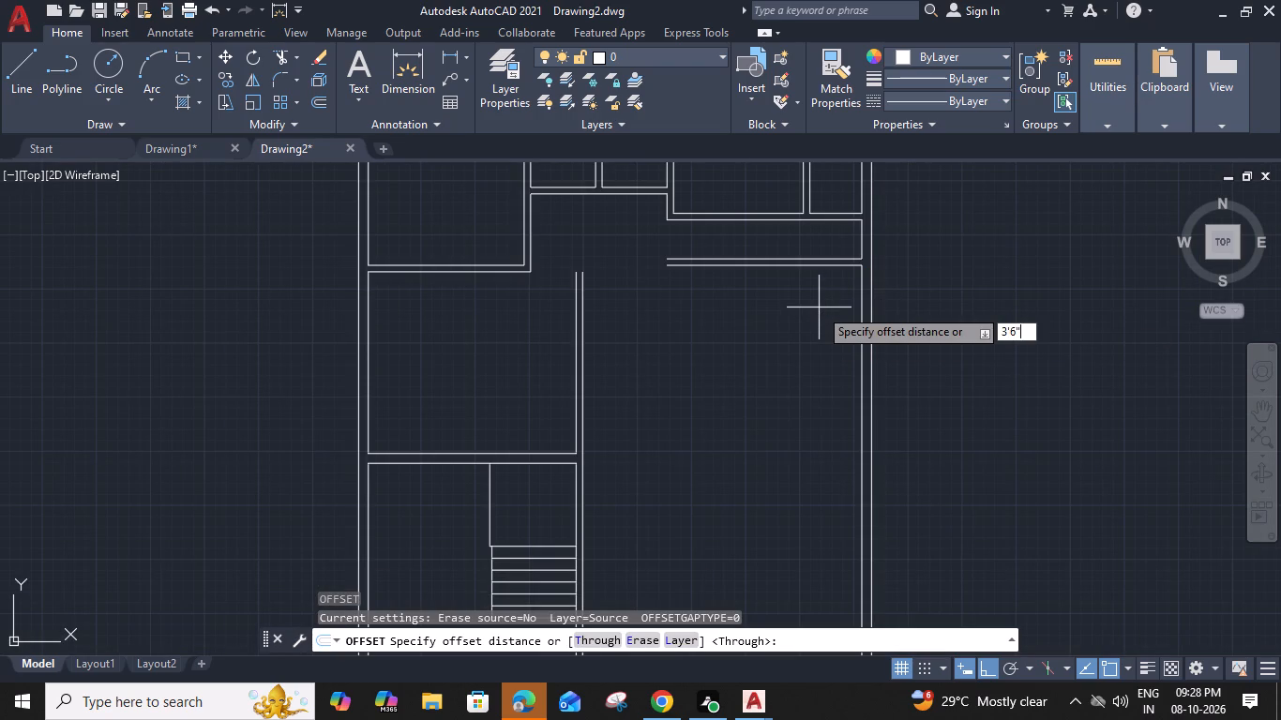
pyautogui.click(808, 308)
# Offset the new vertical line 6" further west to form the second face of the wall.
pyautogui.click(817, 317)
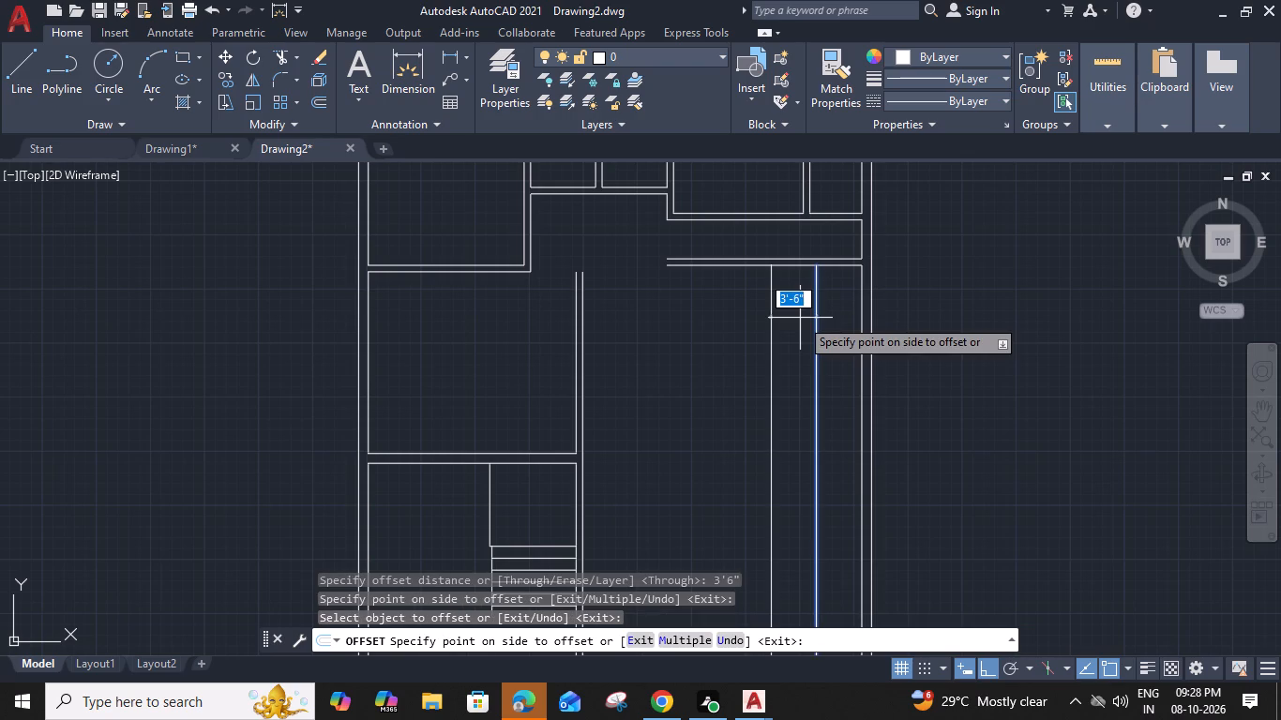
pyautogui.write('6"')
pyautogui.press('Return')
pyautogui.moveTo(807, 326); pyautogui.dragTo(807, 315, button='middle')
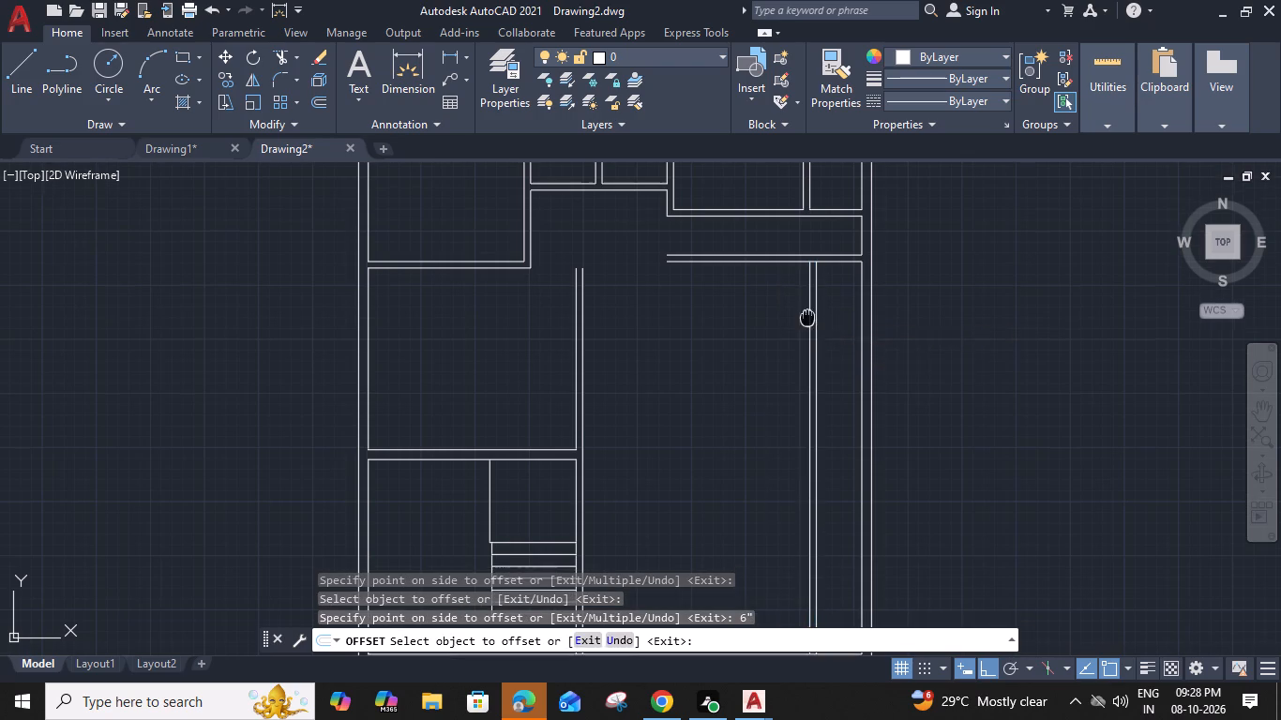
pyautogui.moveTo(807, 315); pyautogui.dragTo(810, 296, button='middle')
pyautogui.press('Escape')
# Extend the western line of the new vertical wall north to the upper line of the horizontal wall.
pyautogui.write('EX')
pyautogui.press('space')
pyautogui.click(808, 281)
pyautogui.press('Escape')
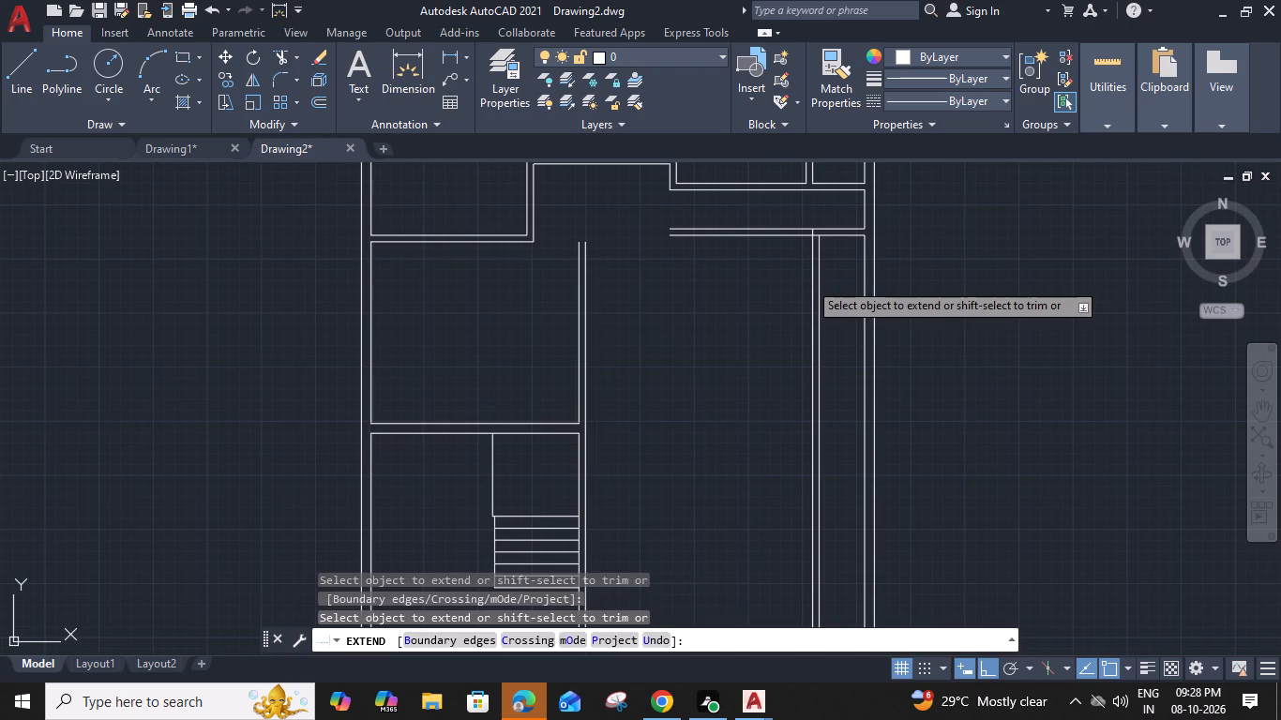
# Trim both horizontal wall lines west of the new vertical wall, and clear the leftover segment inside their corner.
pyautogui.write('TR')
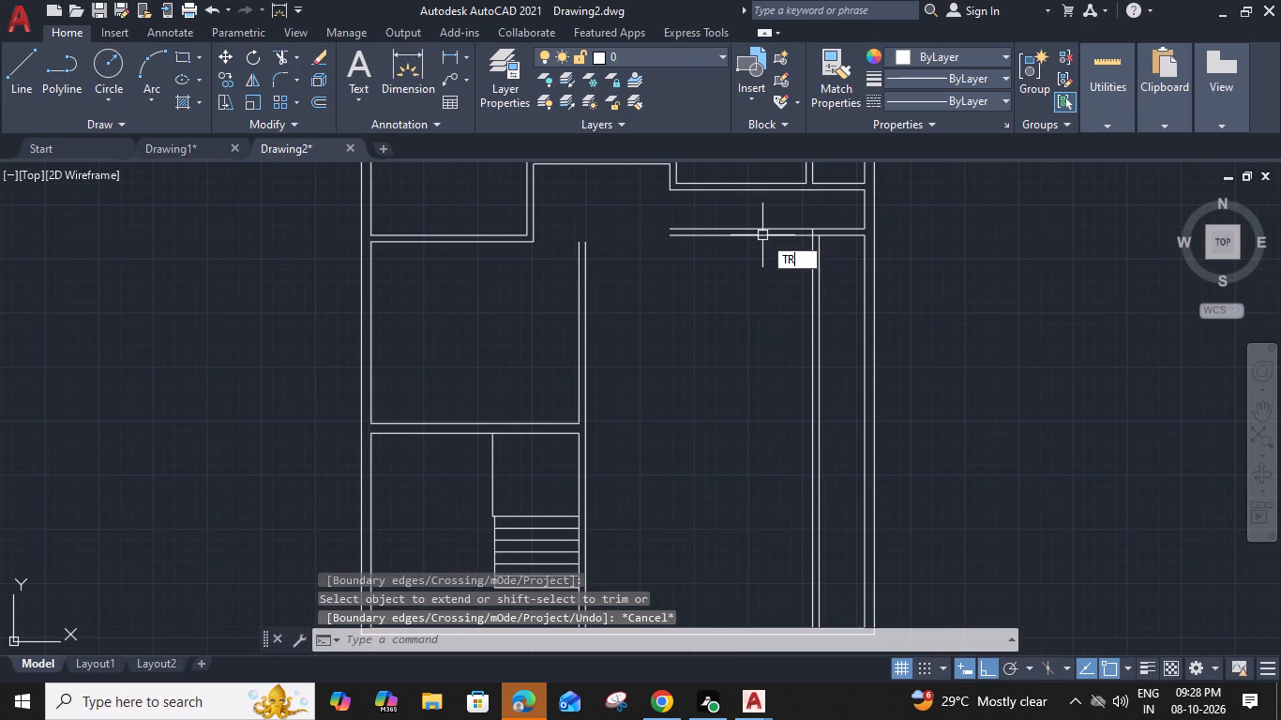
pyautogui.press('space')
pyautogui.click(768, 228)
pyautogui.click(770, 233)
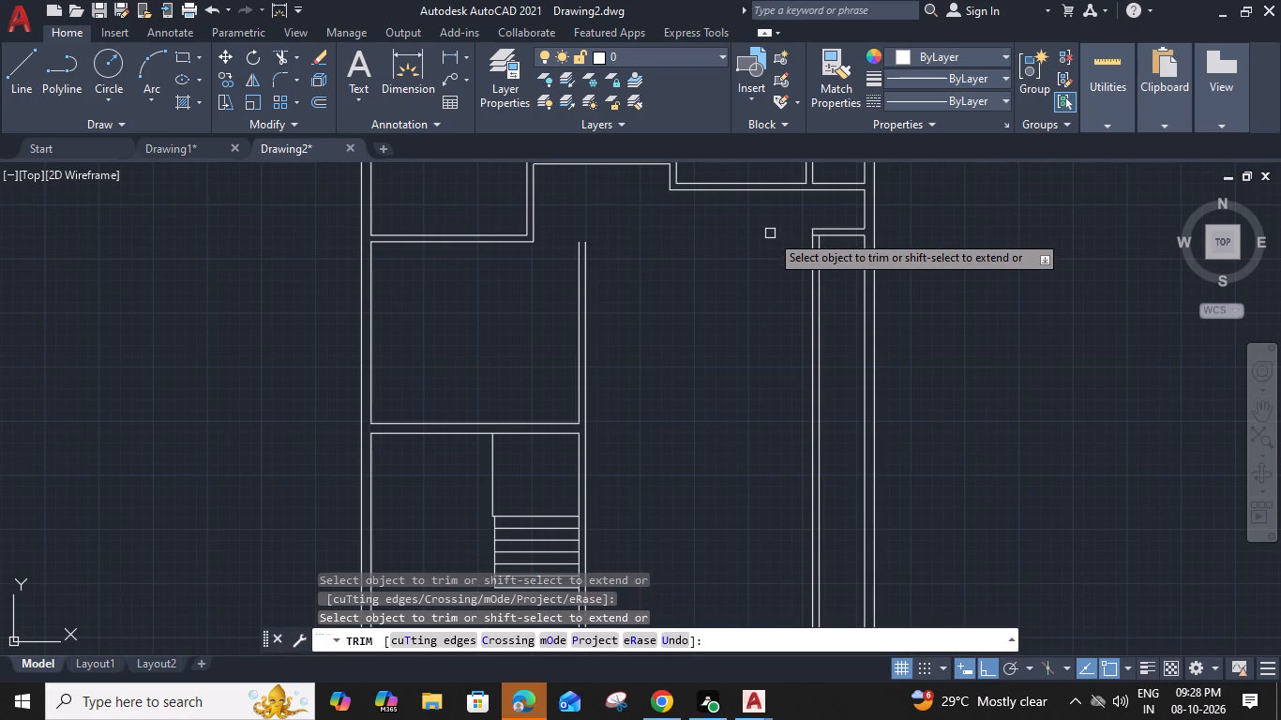
pyautogui.scroll(4, 823, 231)
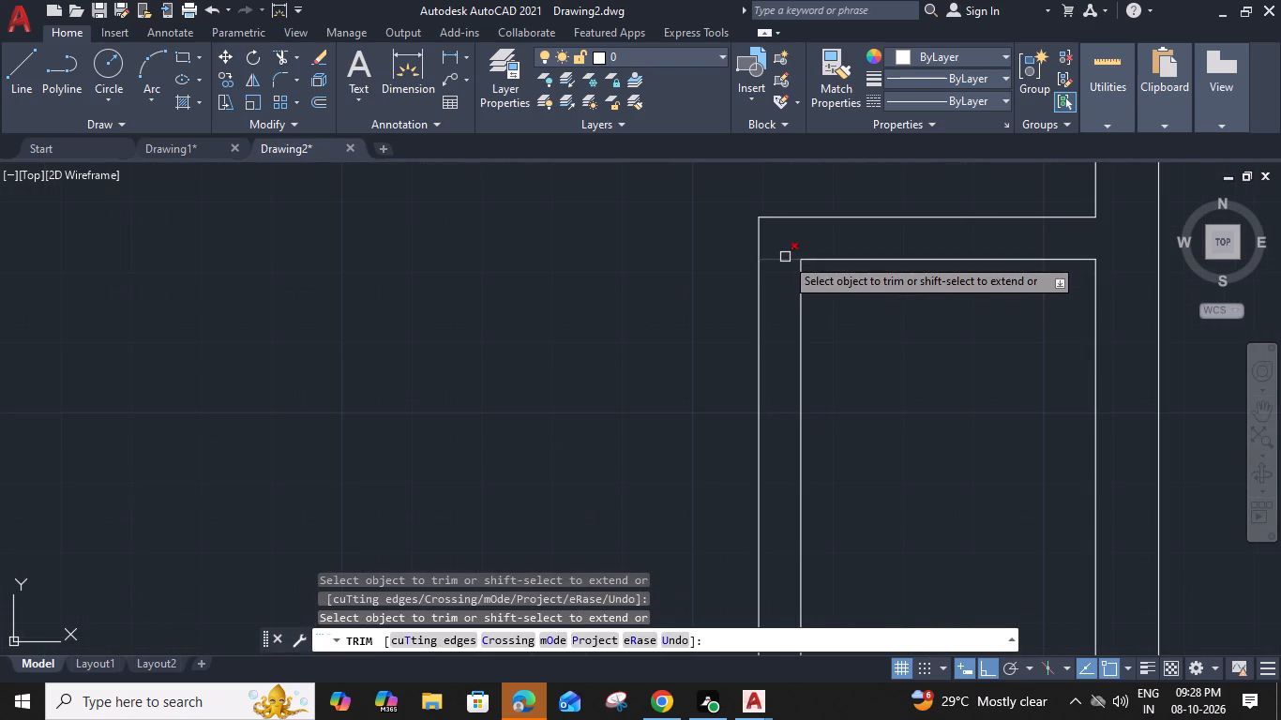
pyautogui.click(785, 257)
pyautogui.scroll(-4, 785, 257)
pyautogui.moveTo(799, 358); pyautogui.dragTo(809, 216, button='middle')
pyautogui.press('Escape')
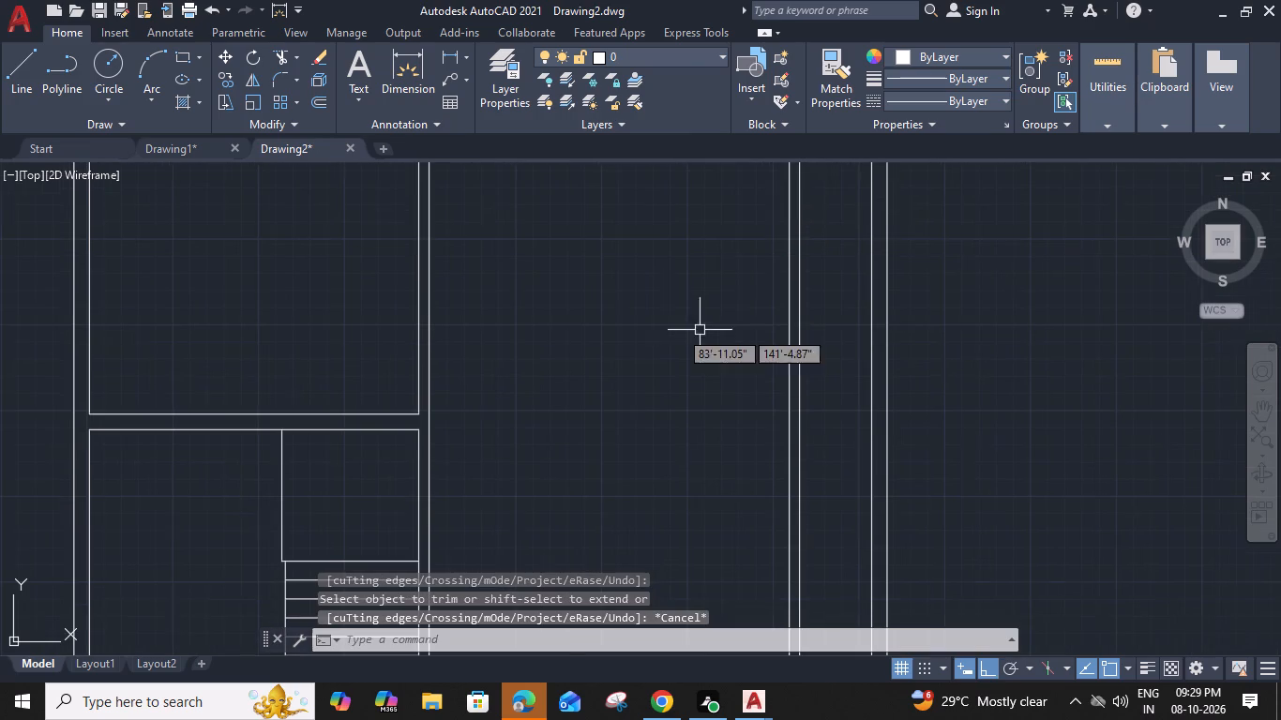
# Draw a short closing line across the vertical partition, about midway along the room north of the staircase.
pyautogui.press('l')
pyautogui.press('space')
pyautogui.moveTo(606, 307); pyautogui.dragTo(839, 349, button='middle')
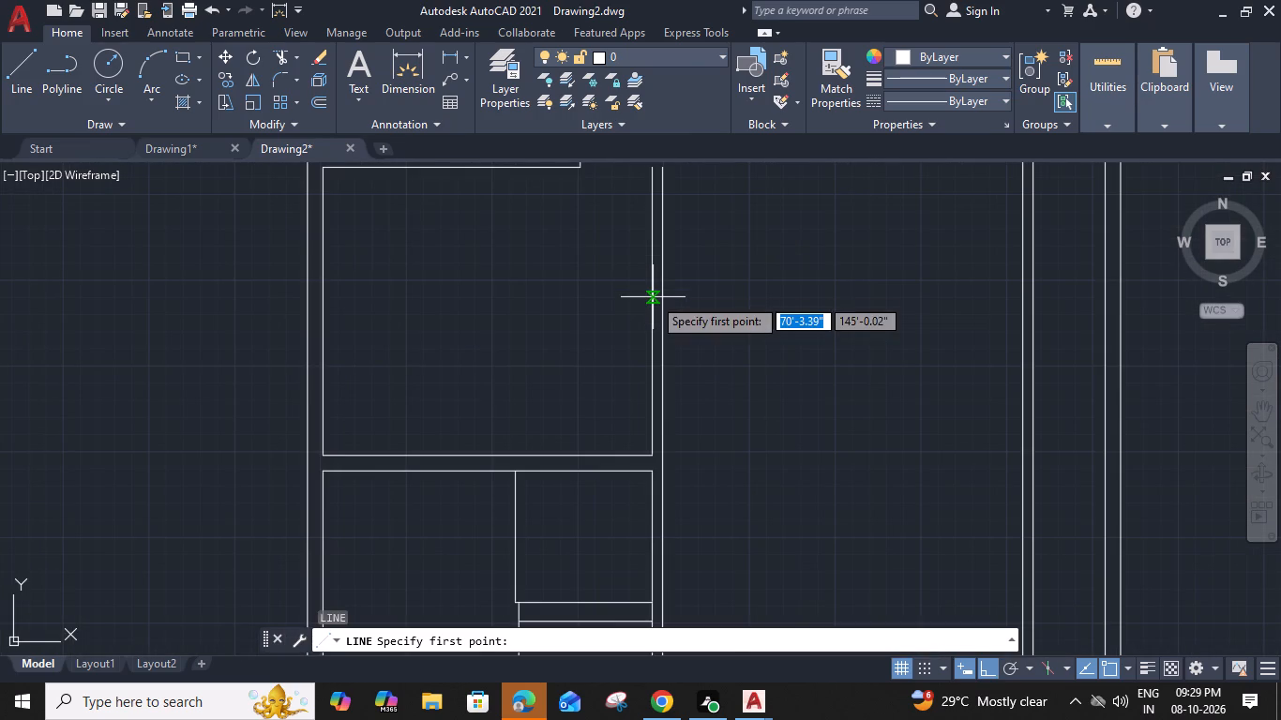
pyautogui.click(653, 297)
pyautogui.click(659, 296)
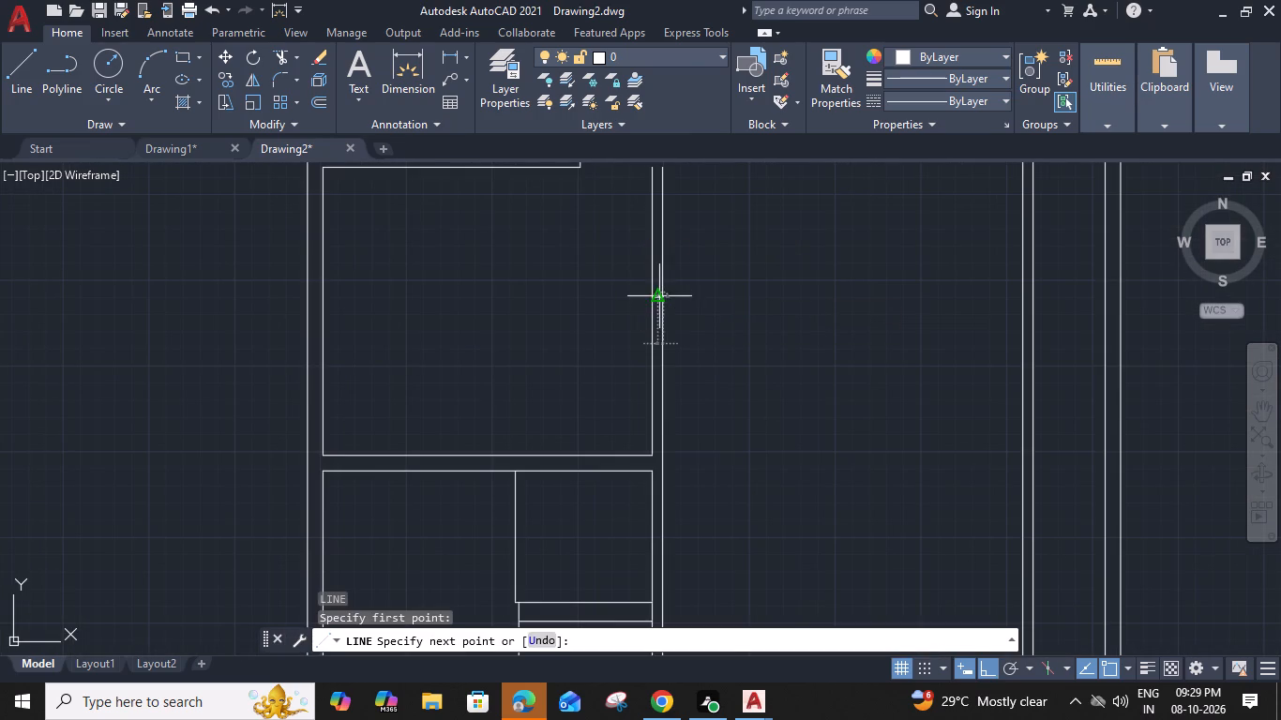
pyautogui.press('Escape')
# Trim both vertical partition lines north of the short closing line.
pyautogui.write('TR')
pyautogui.press('space')
pyautogui.click(664, 271)
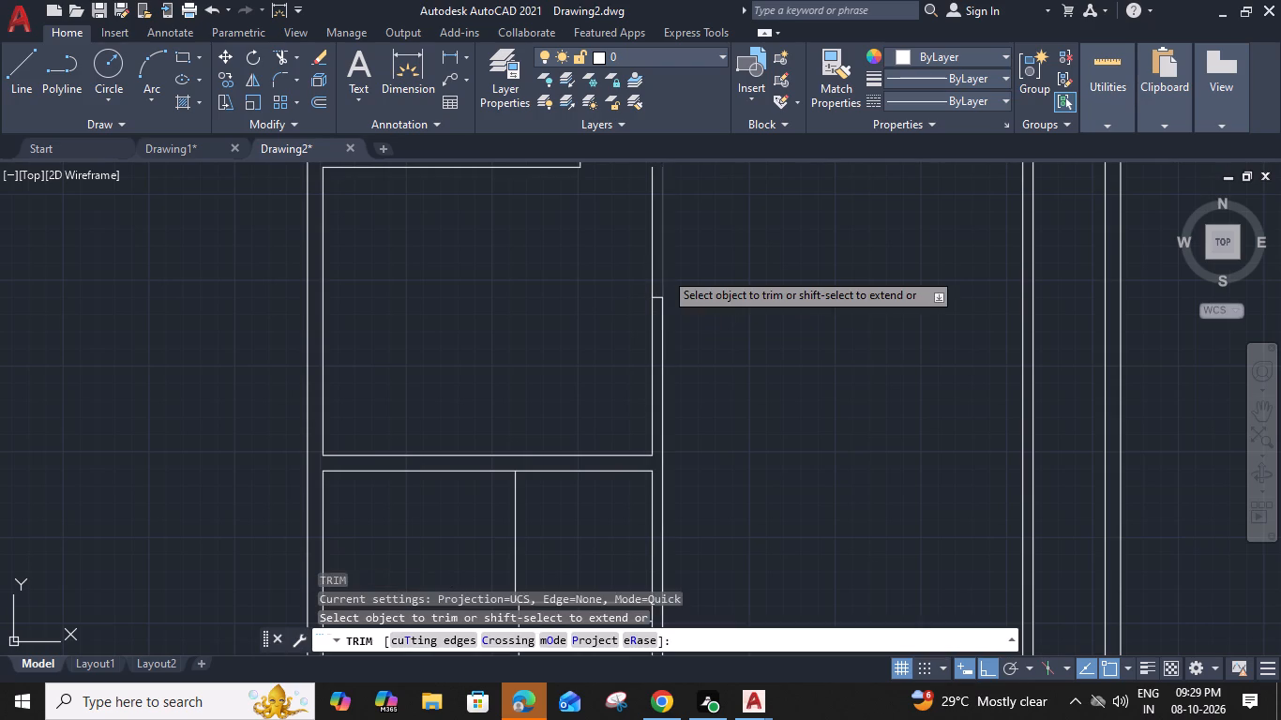
pyautogui.click(648, 272)
pyautogui.press('Escape')
pyautogui.scroll(-2, 648, 271)
pyautogui.moveTo(725, 336); pyautogui.dragTo(722, 336, button='middle')
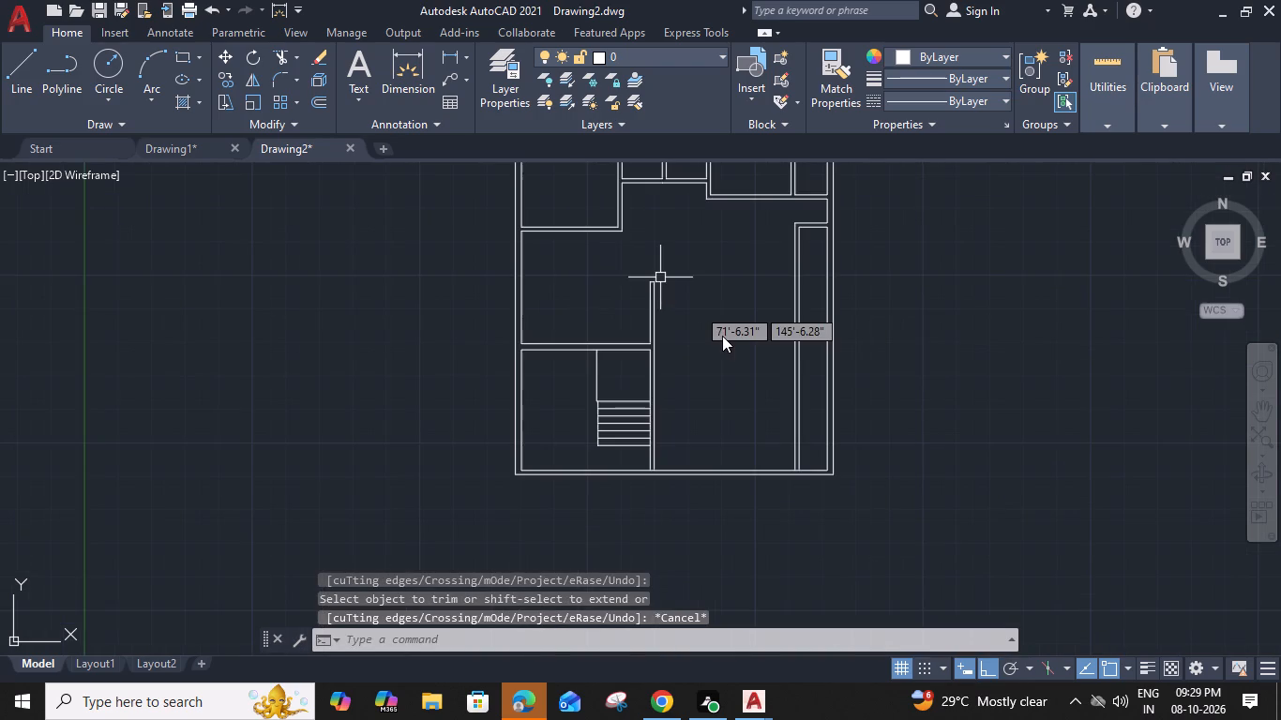
pyautogui.moveTo(722, 336); pyautogui.dragTo(664, 322, button='middle')
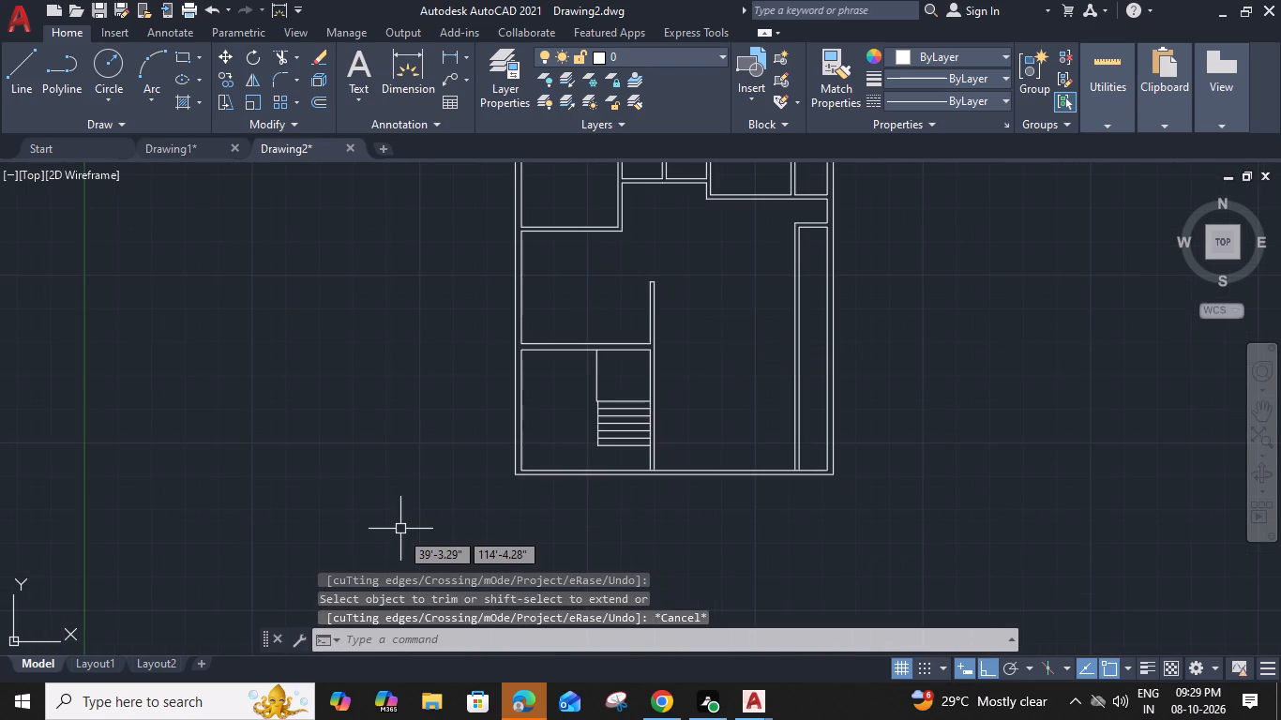
# Draw a horizontal line from the vertical partition, just below its north end, east to the wall of the narrow east space.
pyautogui.moveTo(754, 326); pyautogui.dragTo(770, 363, button='middle')
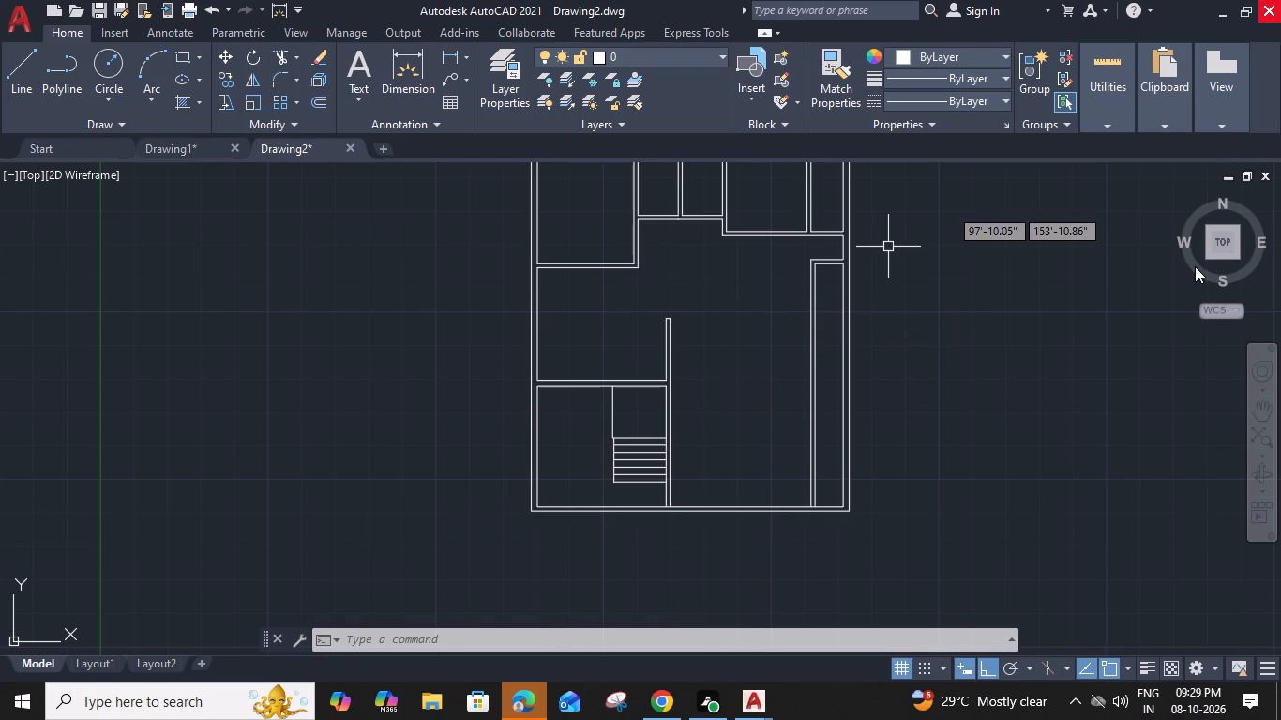
pyautogui.moveTo(680, 375); pyautogui.dragTo(648, 380, button='middle')
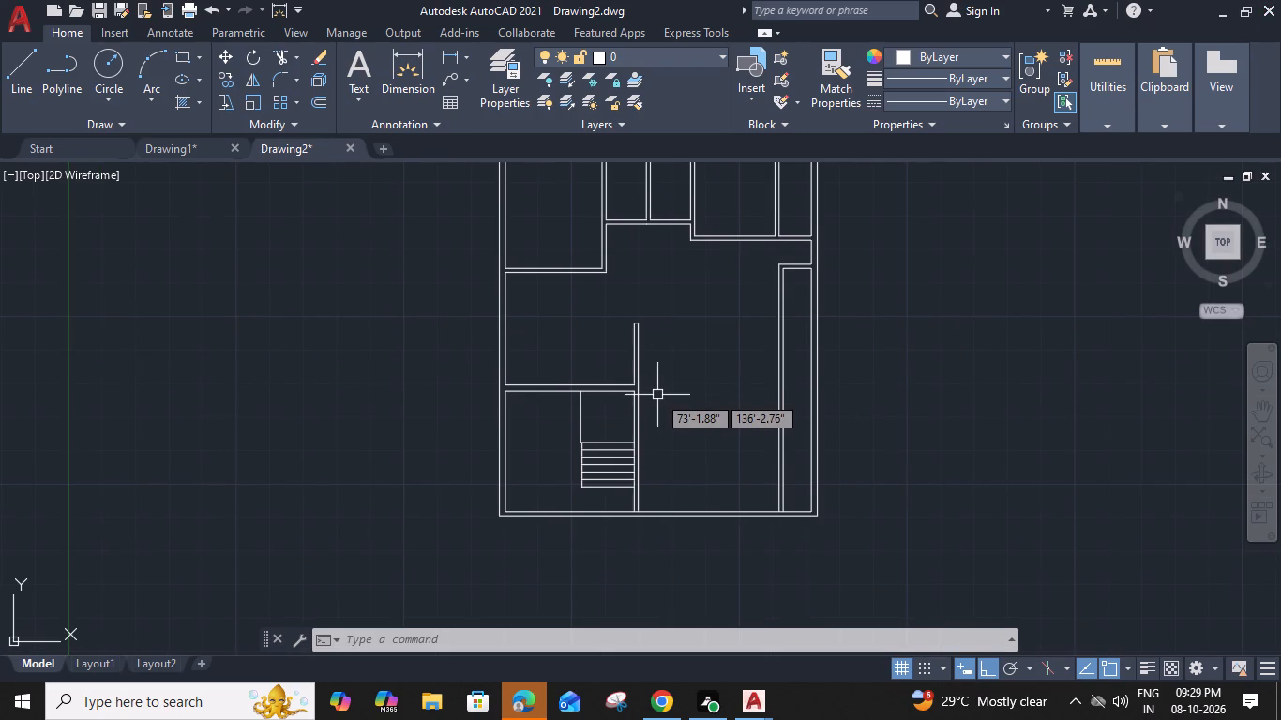
pyautogui.scroll(2, 656, 398)
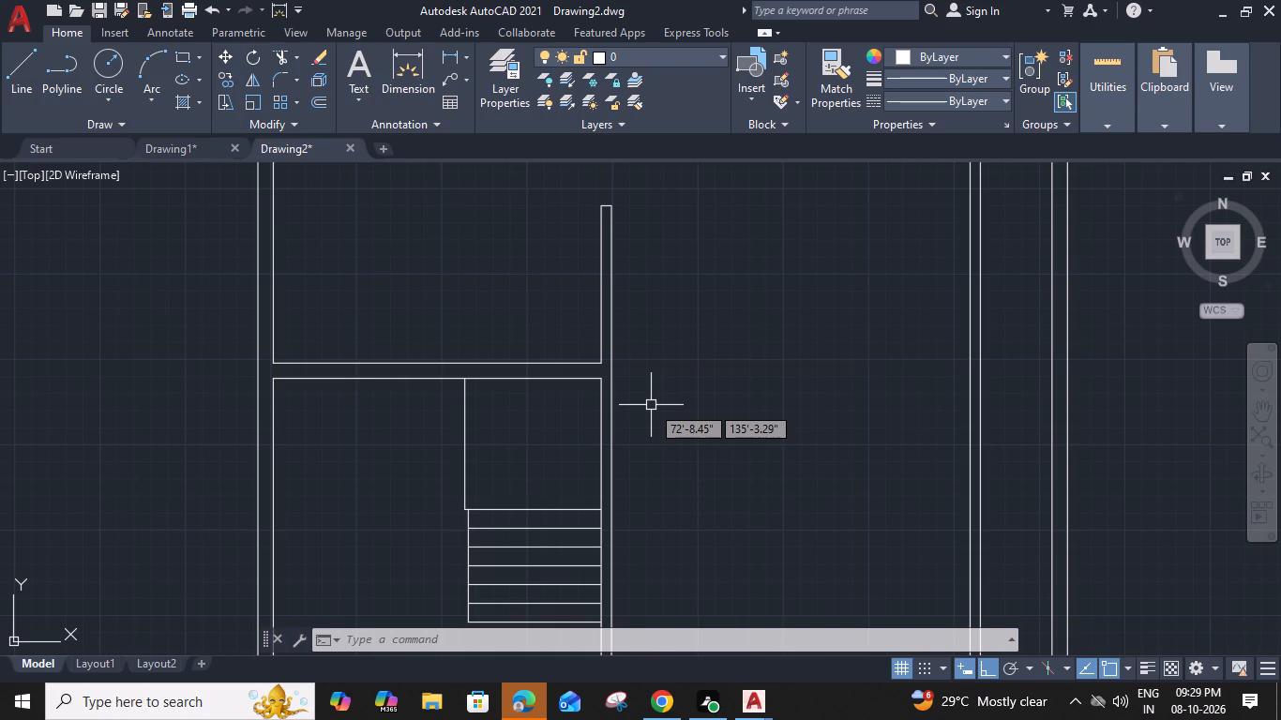
pyautogui.moveTo(656, 401); pyautogui.dragTo(616, 398, button='middle')
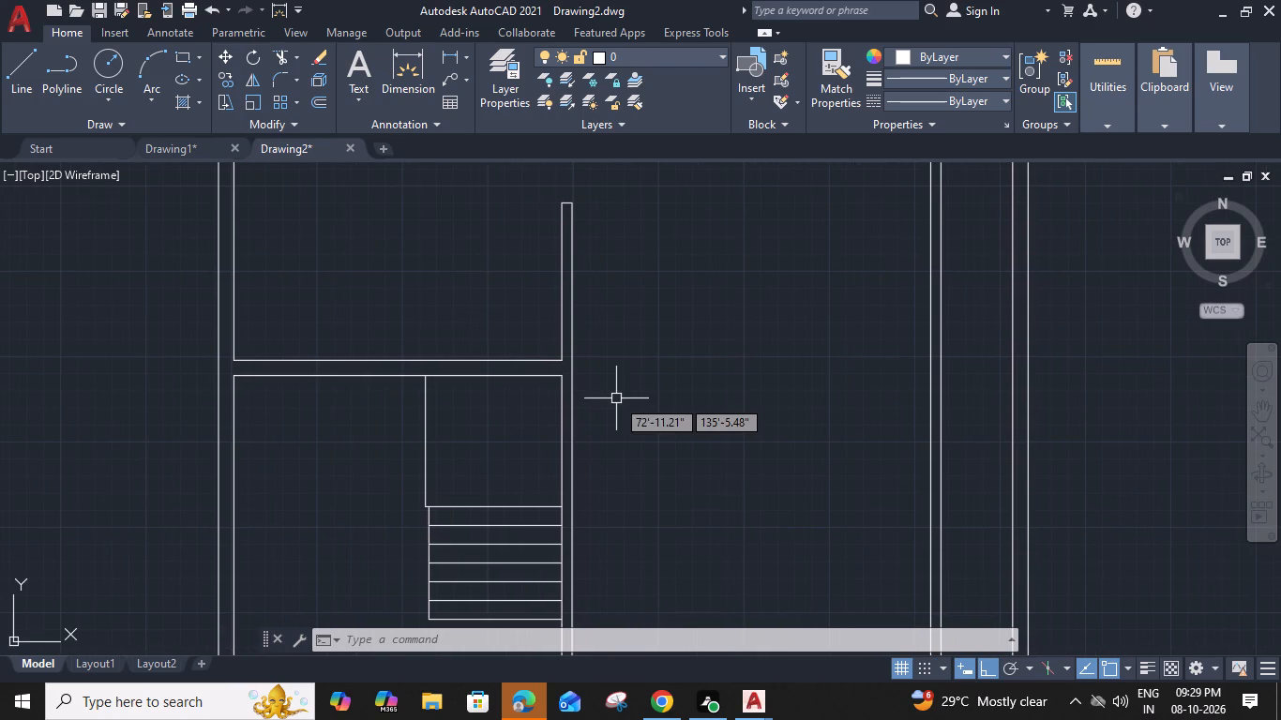
pyautogui.moveTo(666, 397); pyautogui.dragTo(631, 394, button='middle')
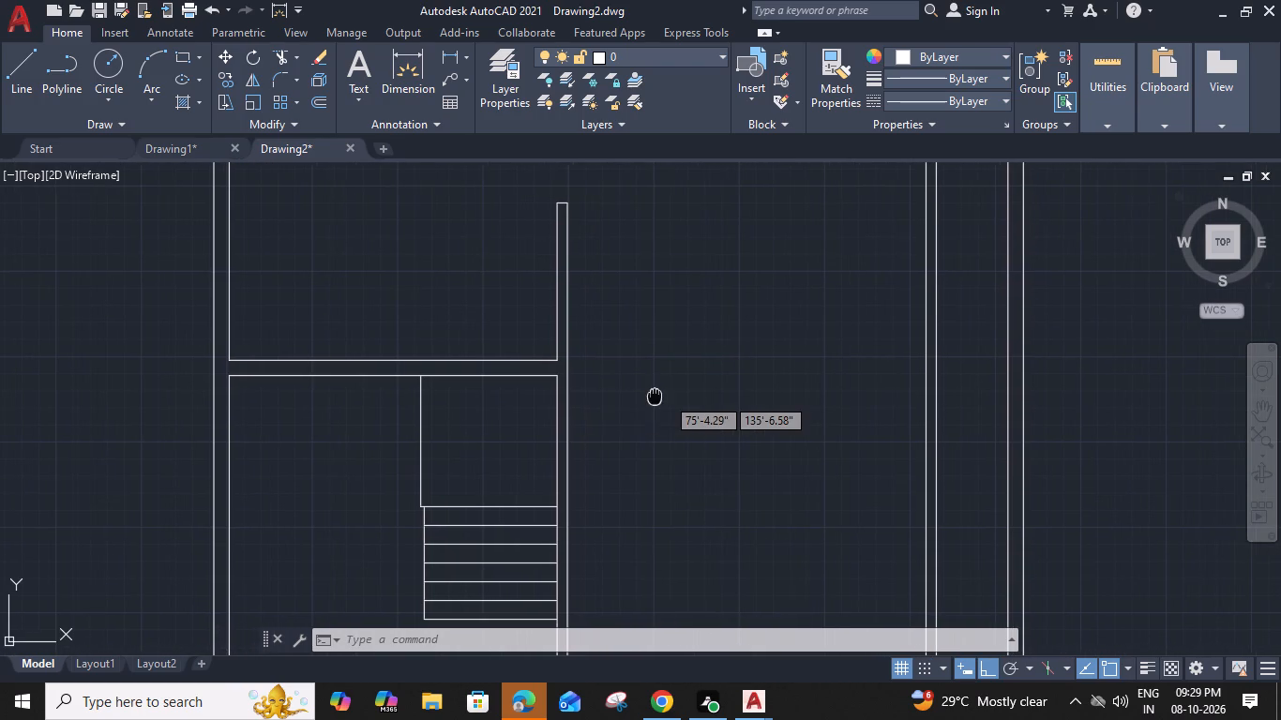
pyautogui.moveTo(631, 394); pyautogui.dragTo(591, 401, button='middle')
pyautogui.scroll(-1, 871, 393)
pyautogui.moveTo(871, 393); pyautogui.dragTo(826, 387, button='middle')
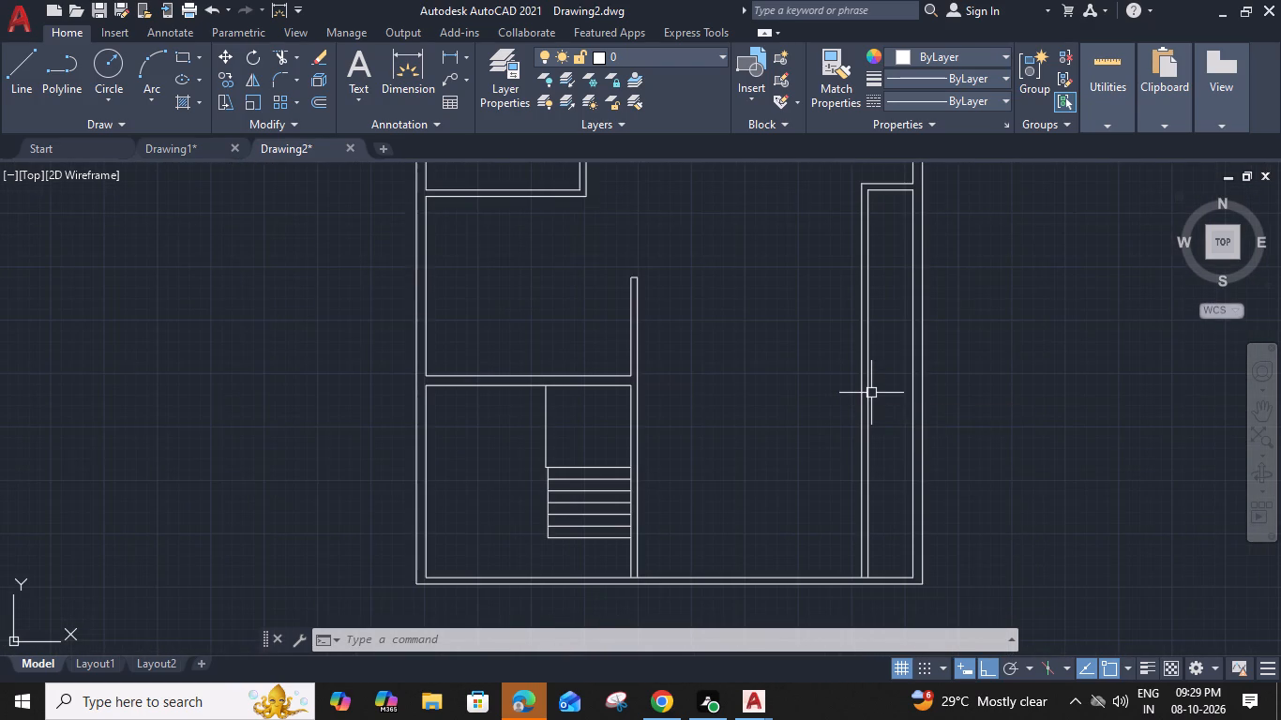
pyautogui.moveTo(826, 387); pyautogui.dragTo(809, 384, button='middle')
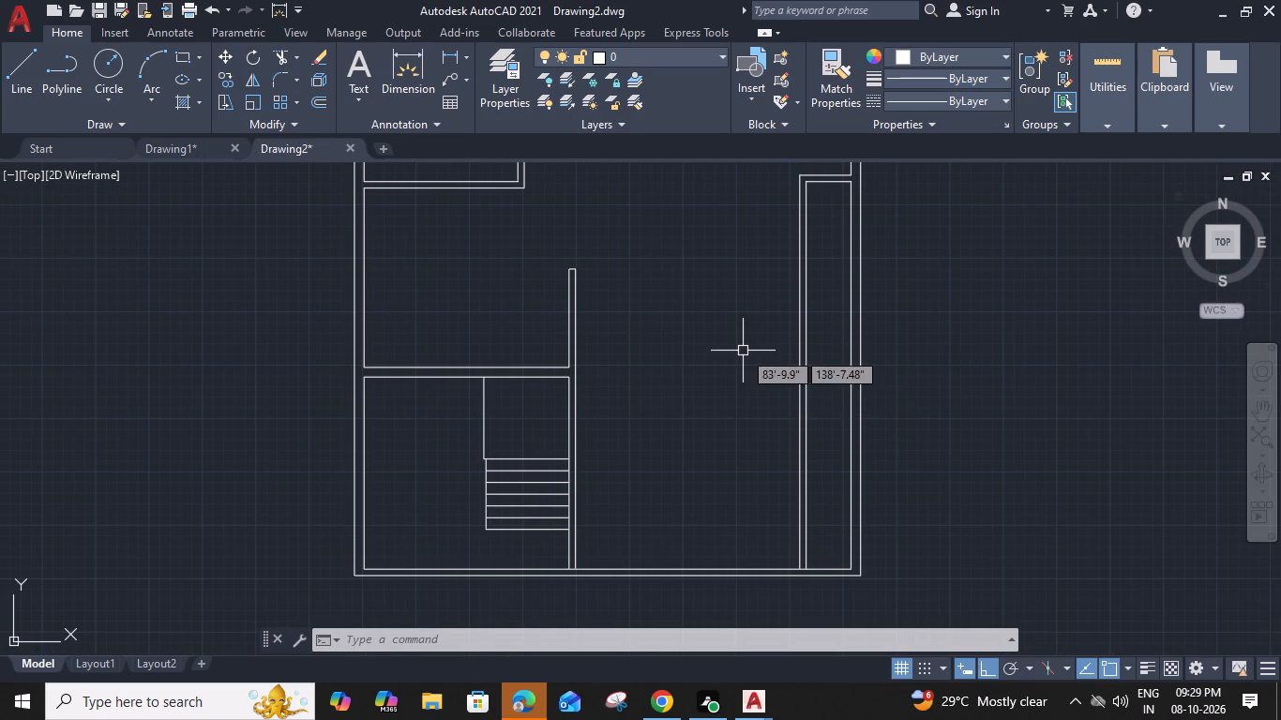
pyautogui.moveTo(743, 351); pyautogui.dragTo(728, 387, button='middle')
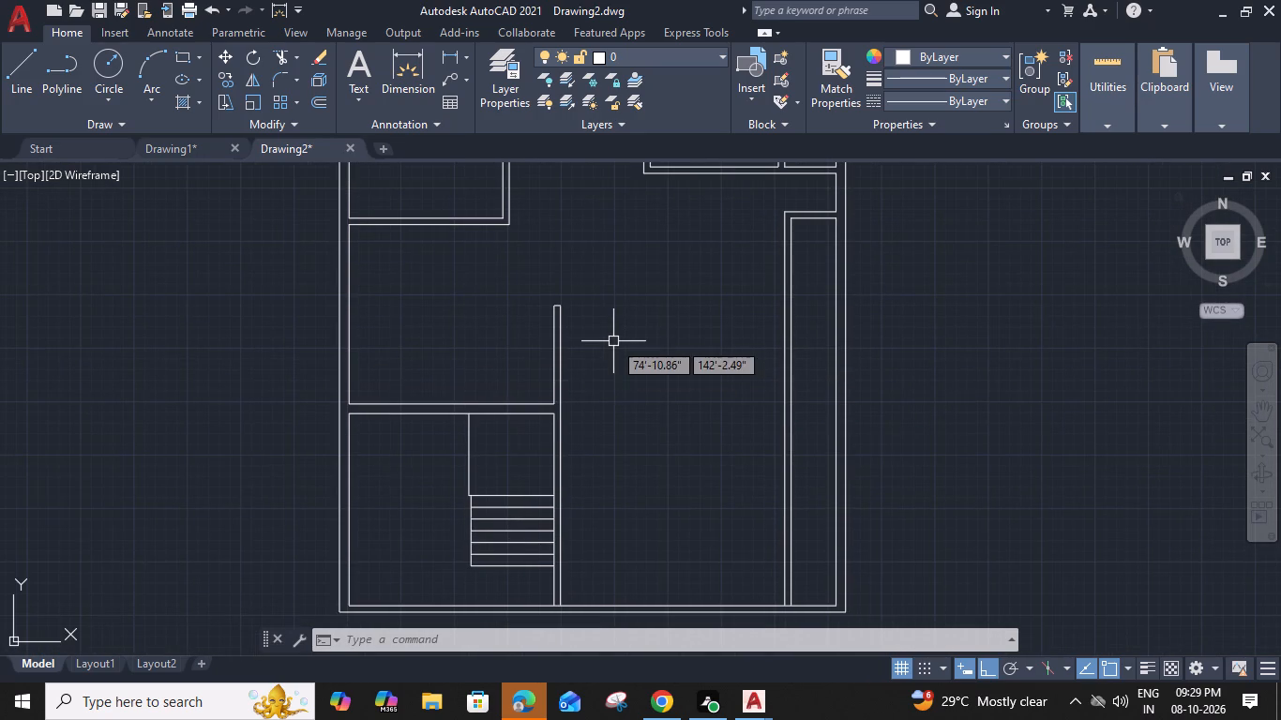
pyautogui.write('L')
pyautogui.press('space')
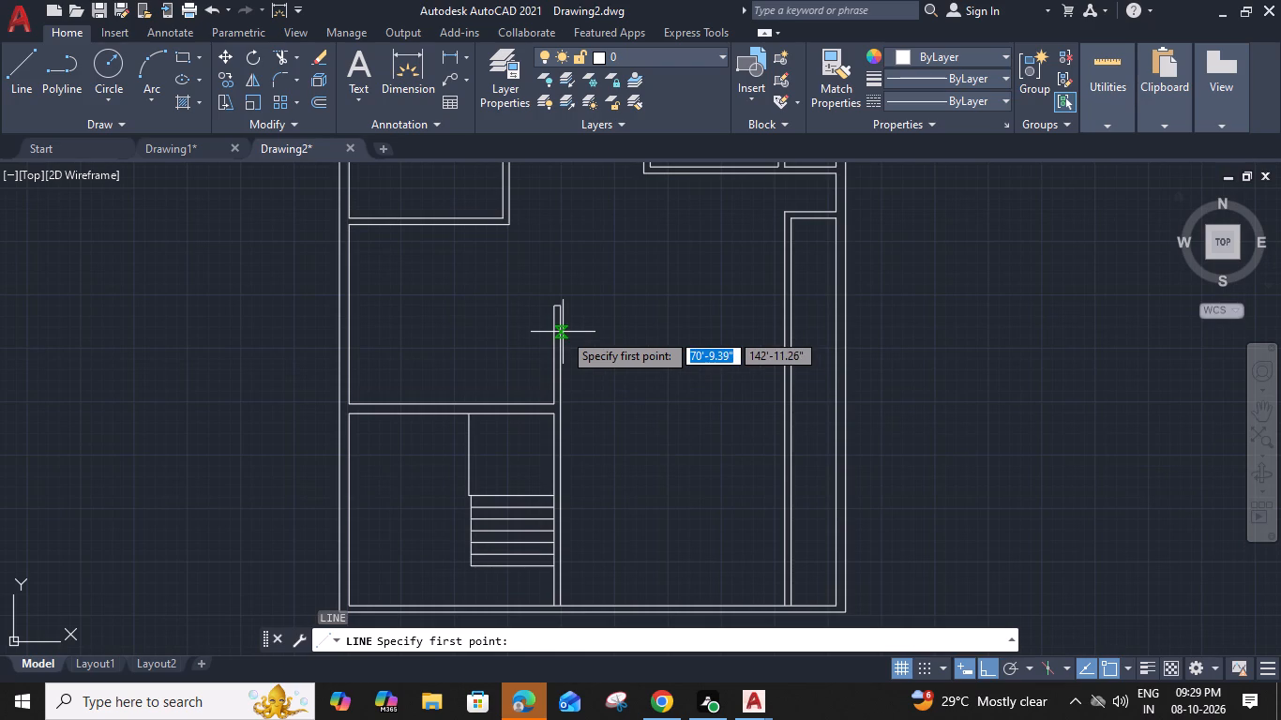
pyautogui.click(561, 332)
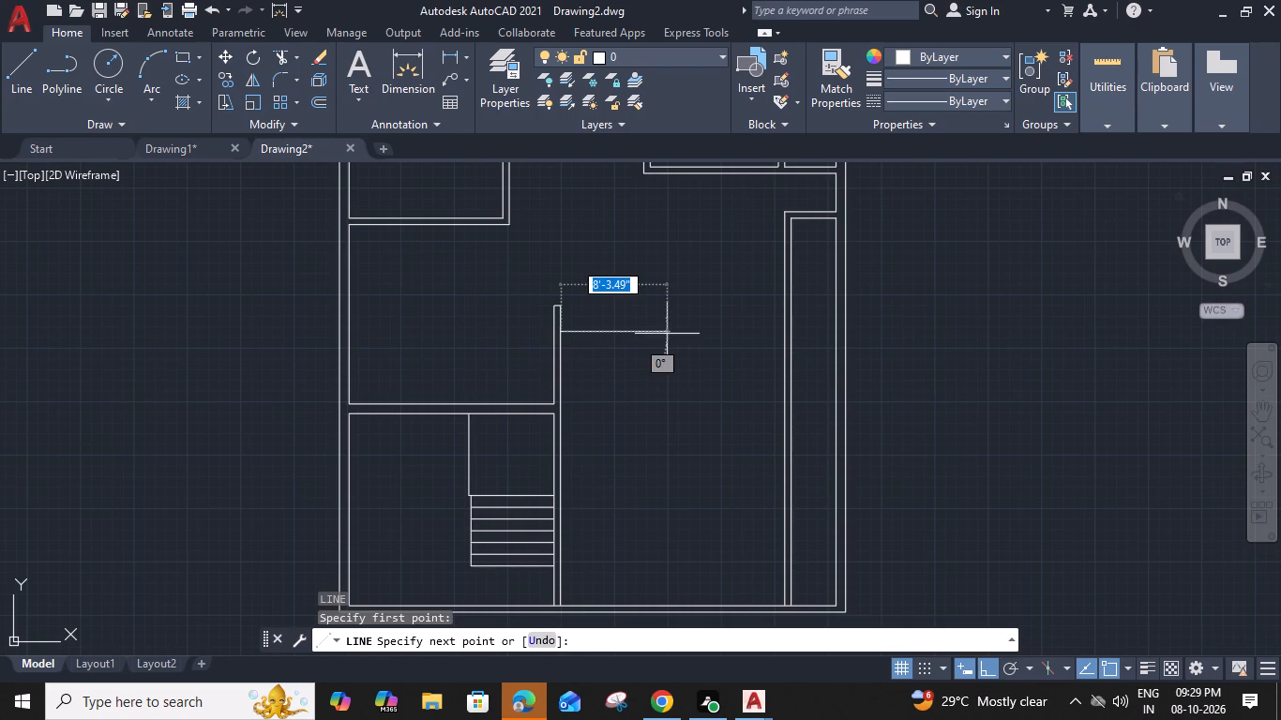
pyautogui.click(781, 333)
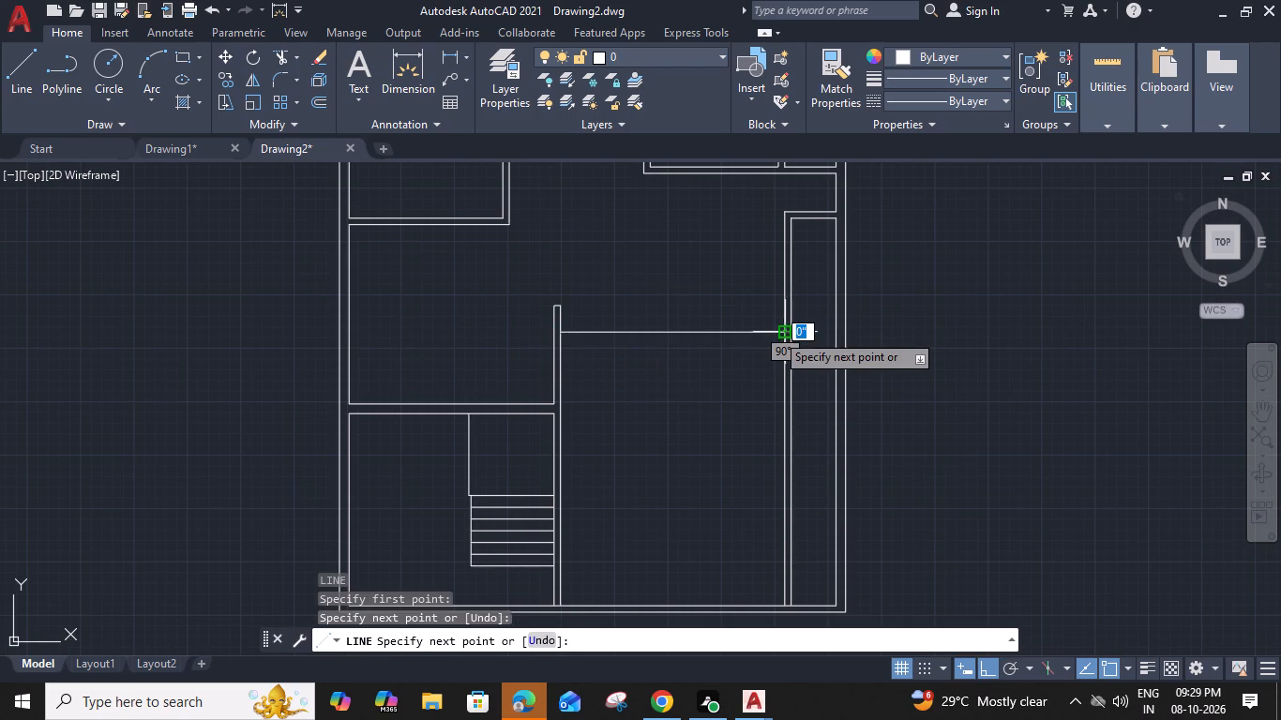
pyautogui.press('Escape')
# Offset the new horizontal line 6" to the south to form a double-line wall.
pyautogui.click(727, 335)
pyautogui.press('o')
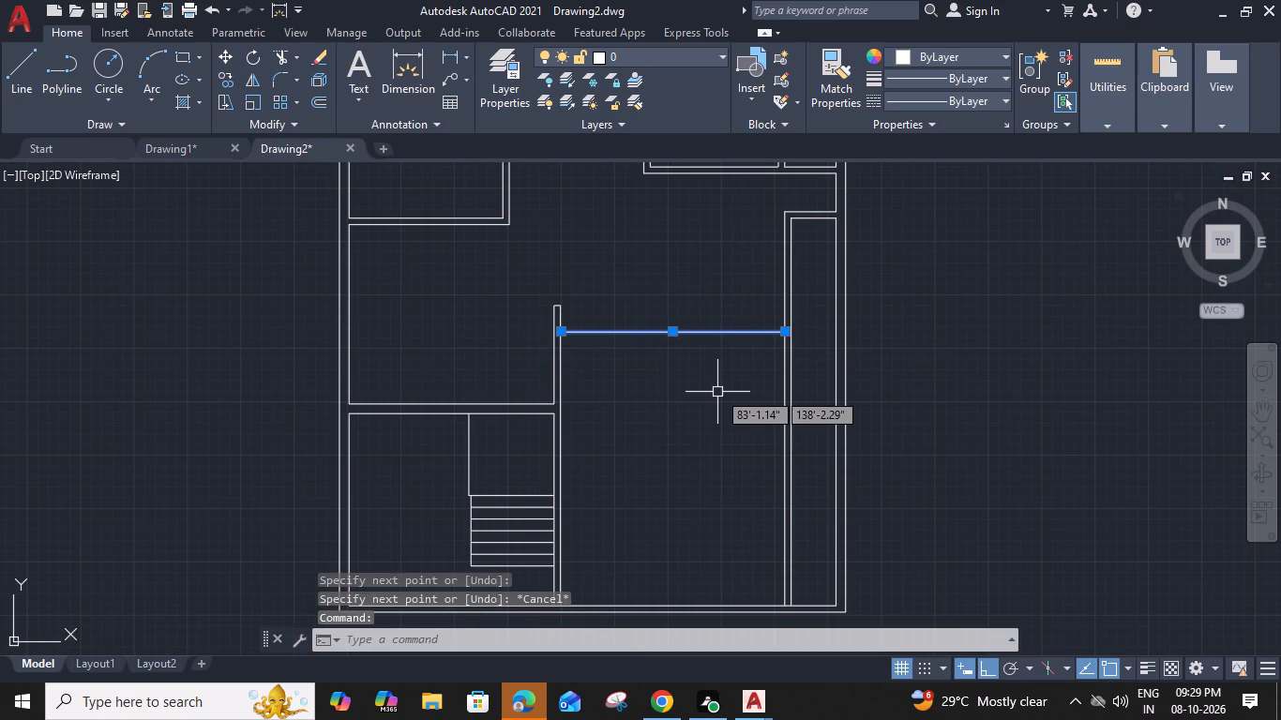
pyautogui.press('space')
pyautogui.write('6"')
pyautogui.press('Return')
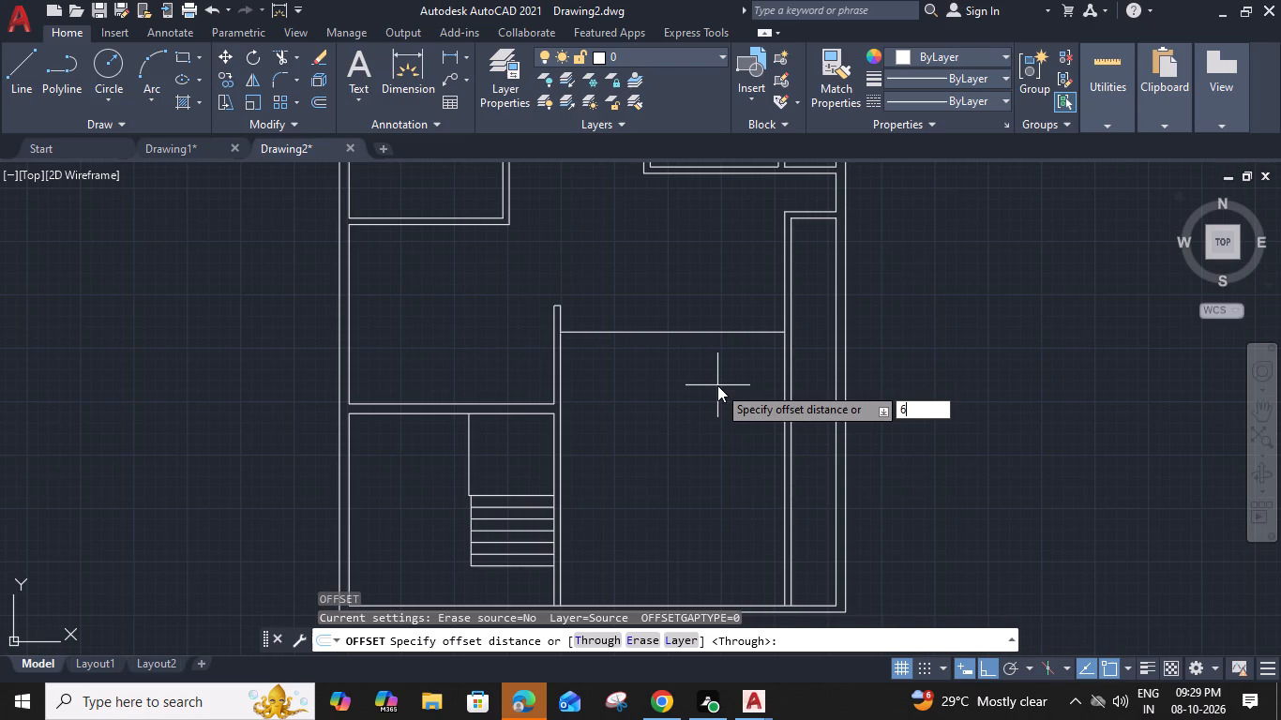
pyautogui.click(717, 390)
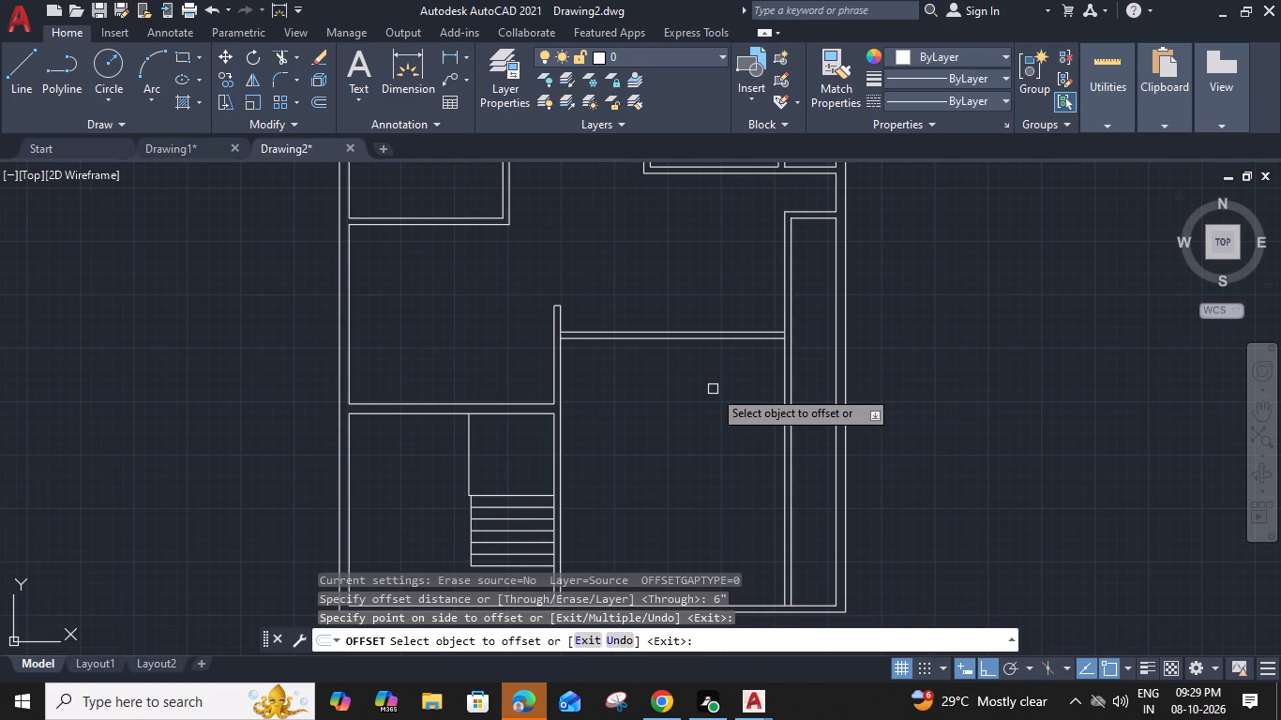
# Offset the vertical partition's east line 5' to the east, and offset that copy another 6" east as a wall.
pyautogui.click(564, 373)
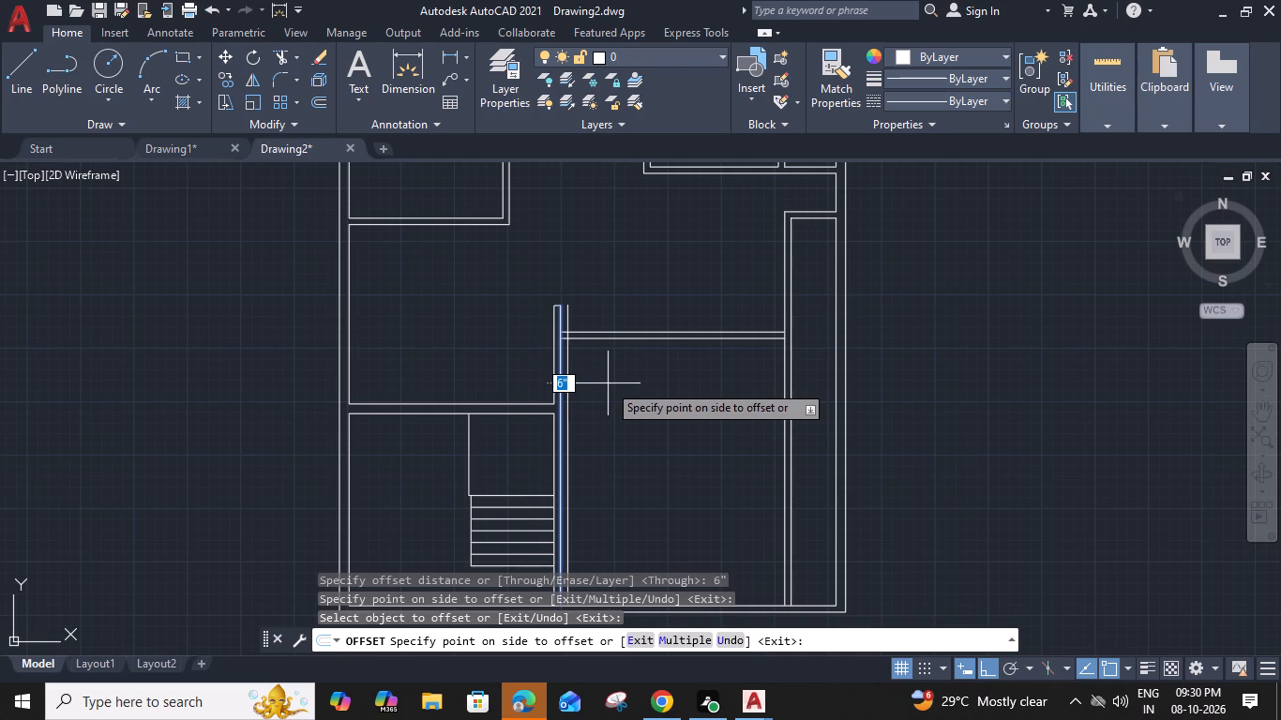
pyautogui.write("5'")
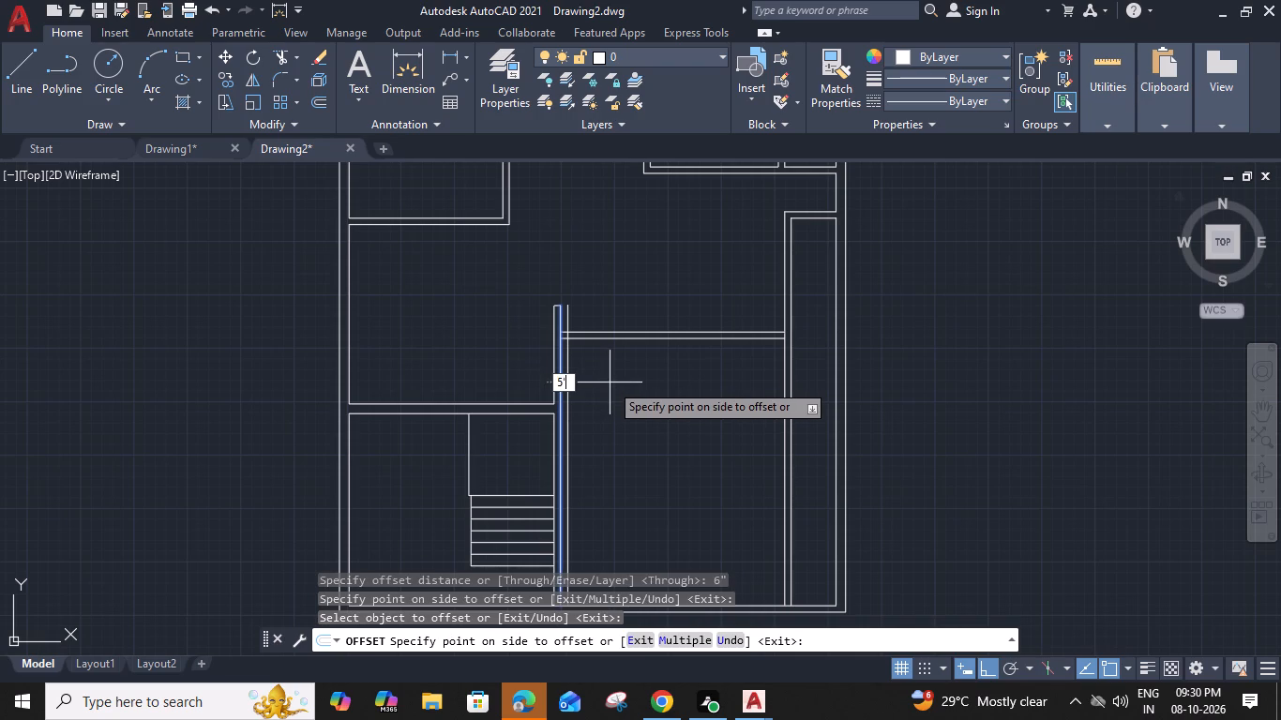
pyautogui.press('space')
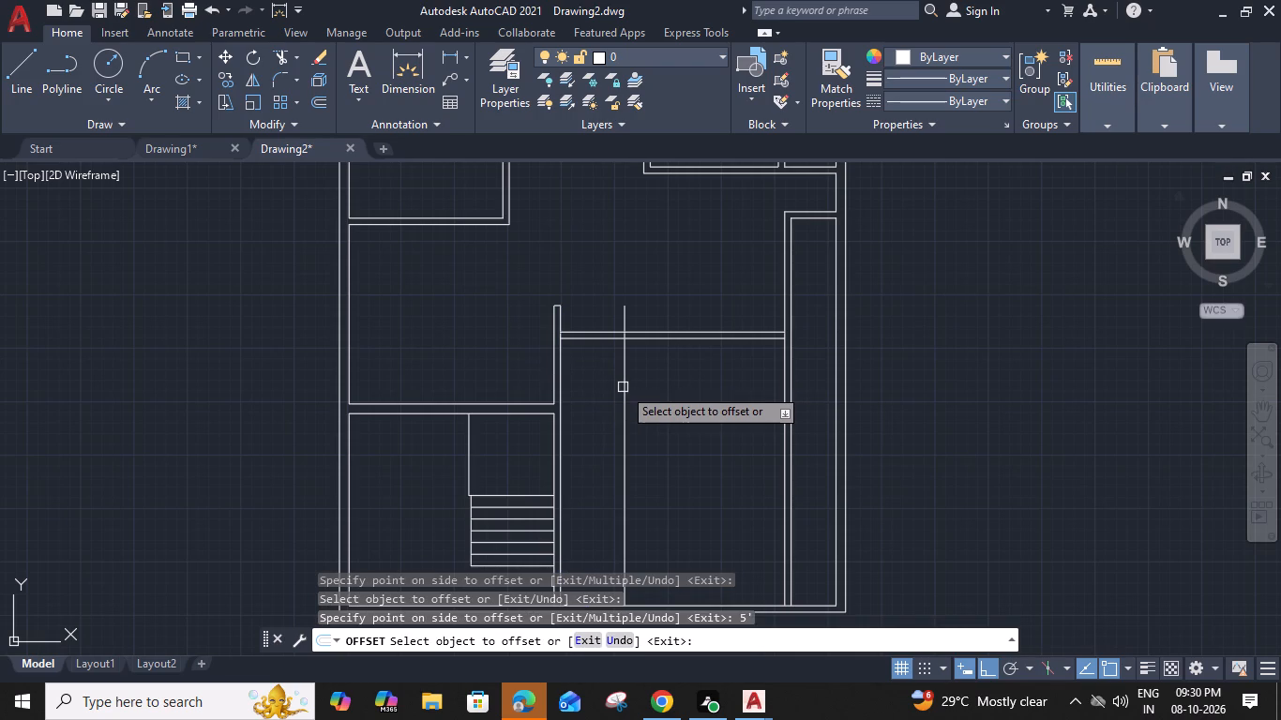
pyautogui.click(625, 388)
pyautogui.click(651, 397)
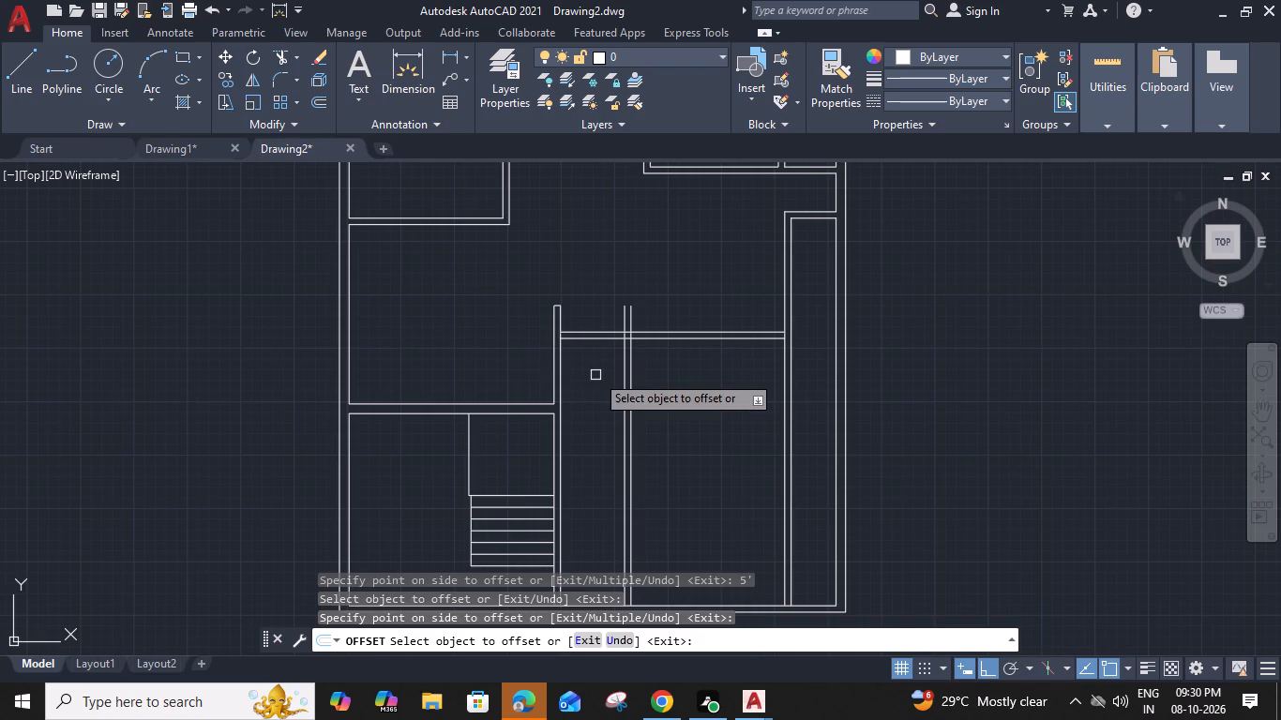
# Offset the new horizontal wall's lower line 6' to the south, and offset that copy another 6" south as a second wall.
pyautogui.click(660, 340)
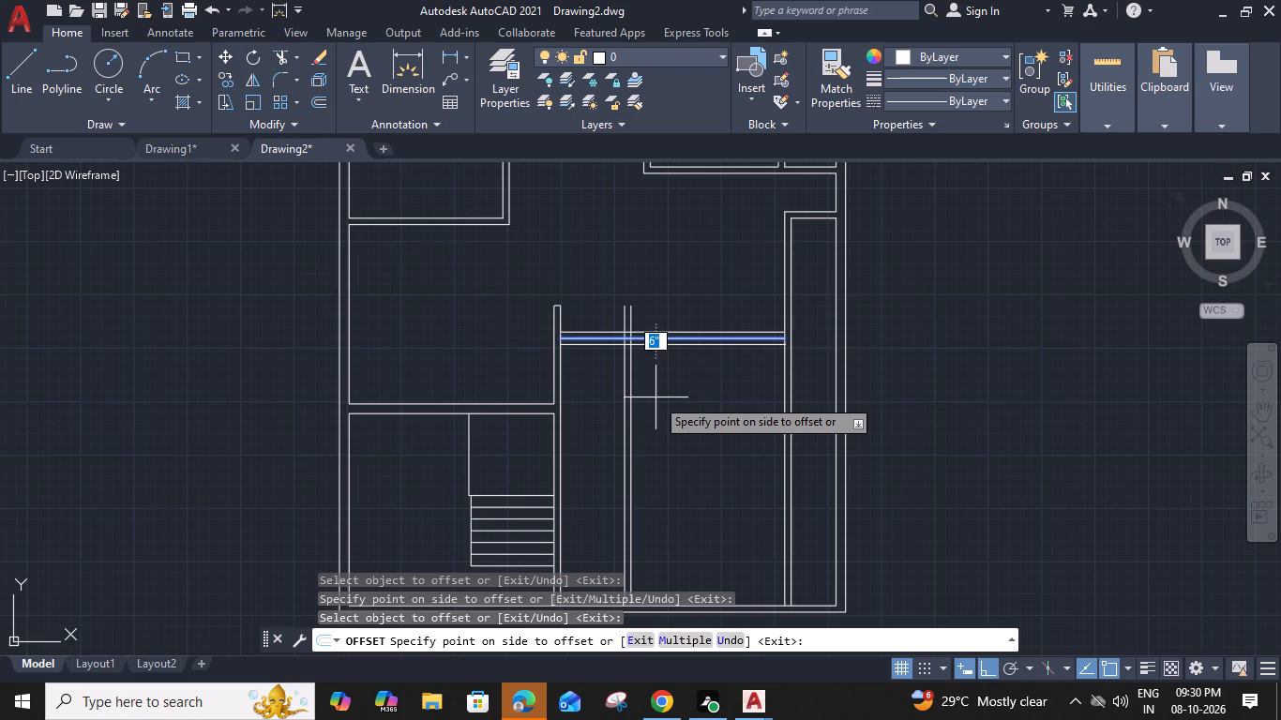
pyautogui.write("6'")
pyautogui.press('space')
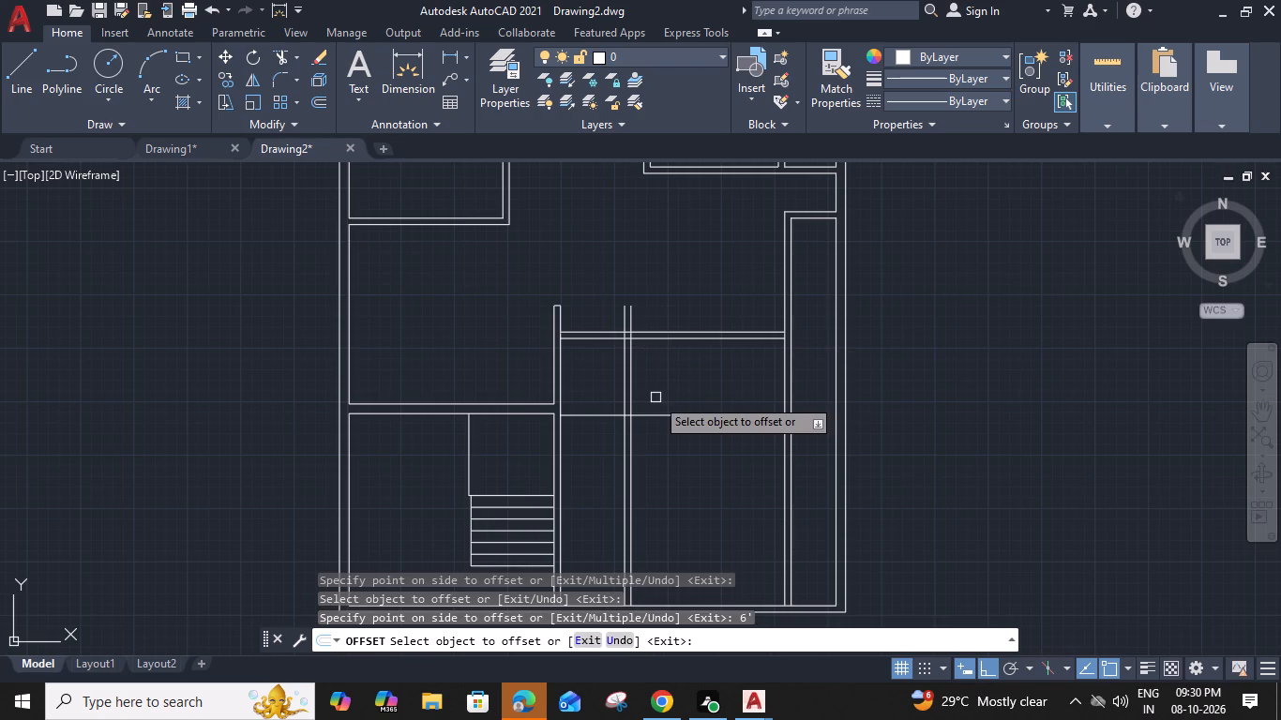
pyautogui.click(662, 414)
pyautogui.click(662, 451)
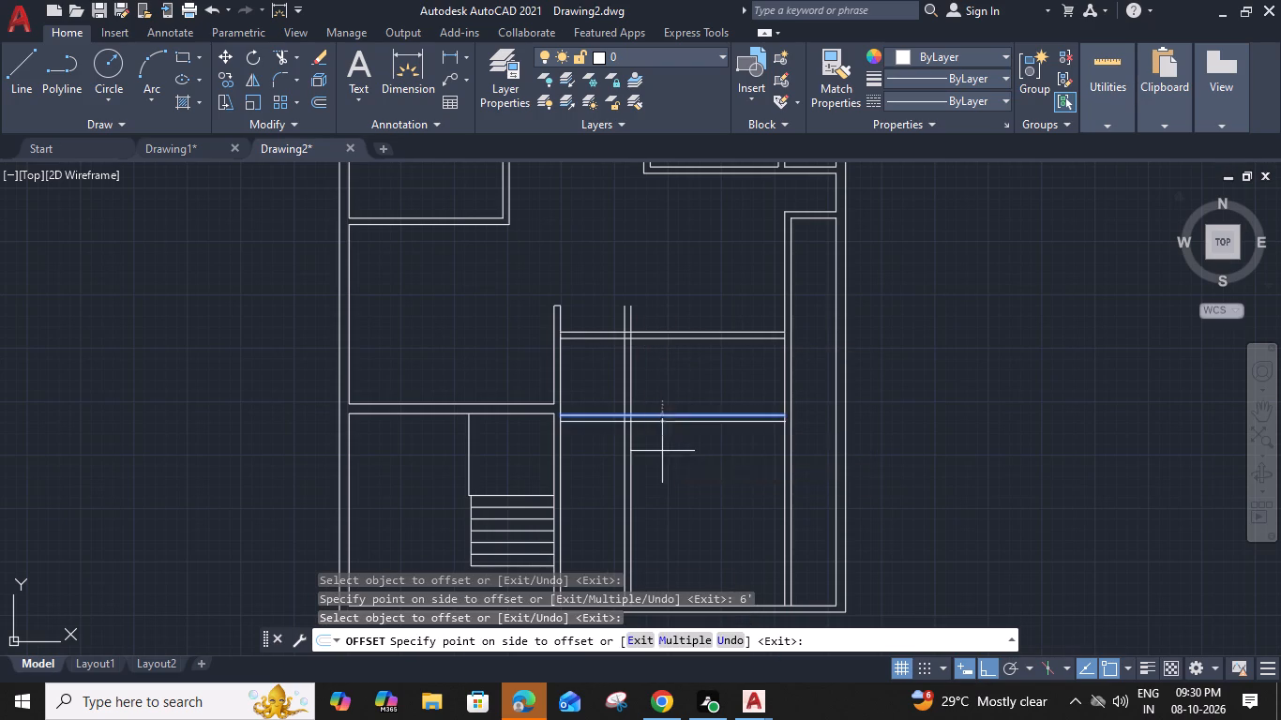
pyautogui.press('Escape')
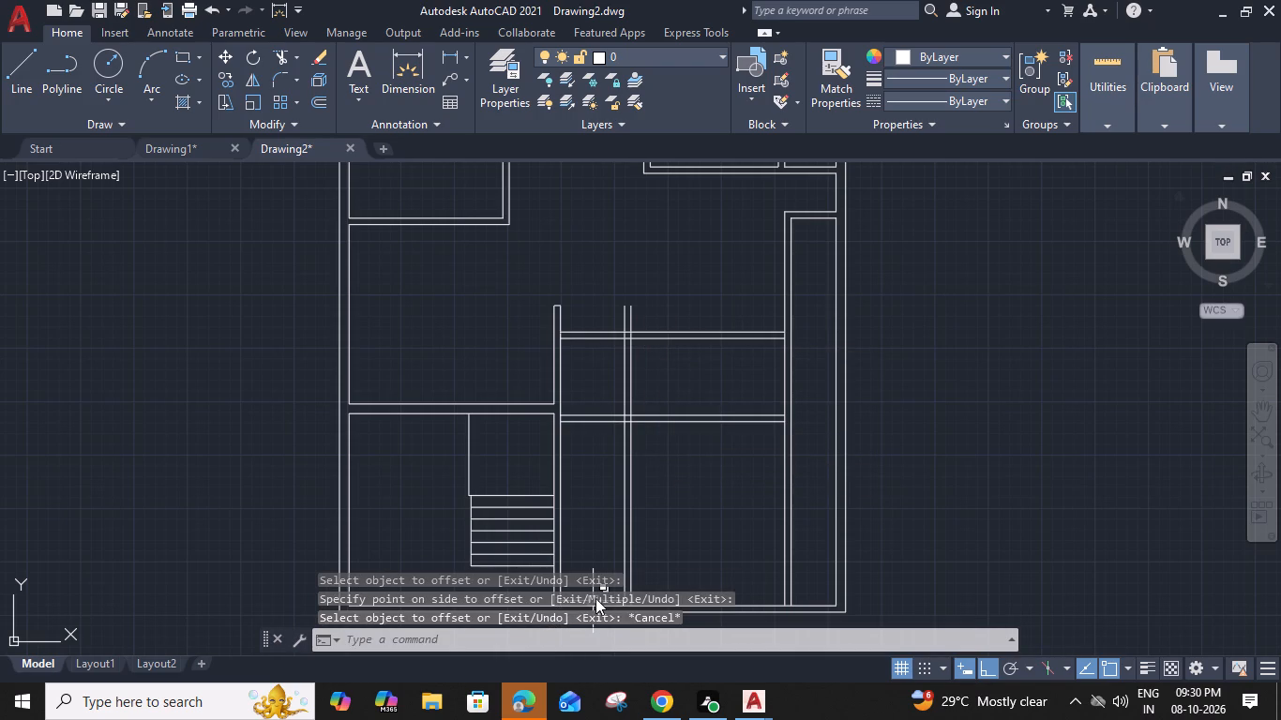
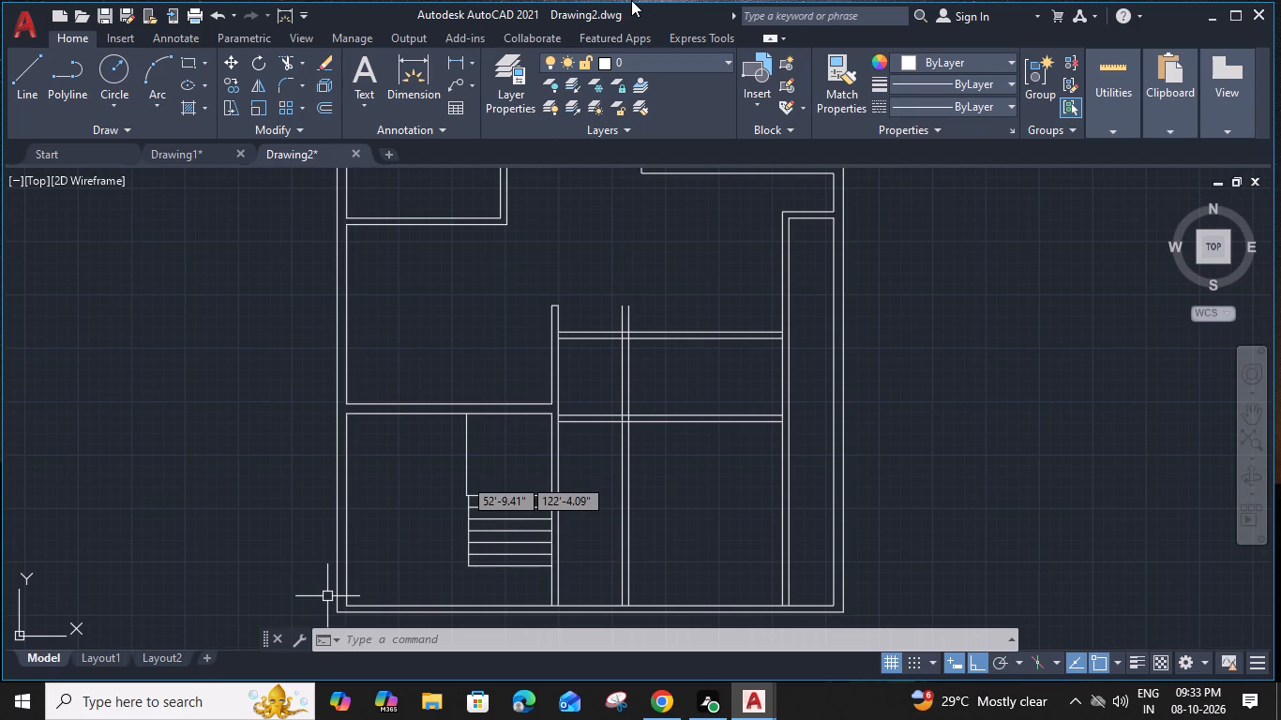
# Trim the new vertical wall, 5' east of the partition, so it spans only between the two new horizontal walls.
pyautogui.moveTo(667, 363); pyautogui.dragTo(666, 380, button='middle')
pyautogui.scroll(1, 777, 331)
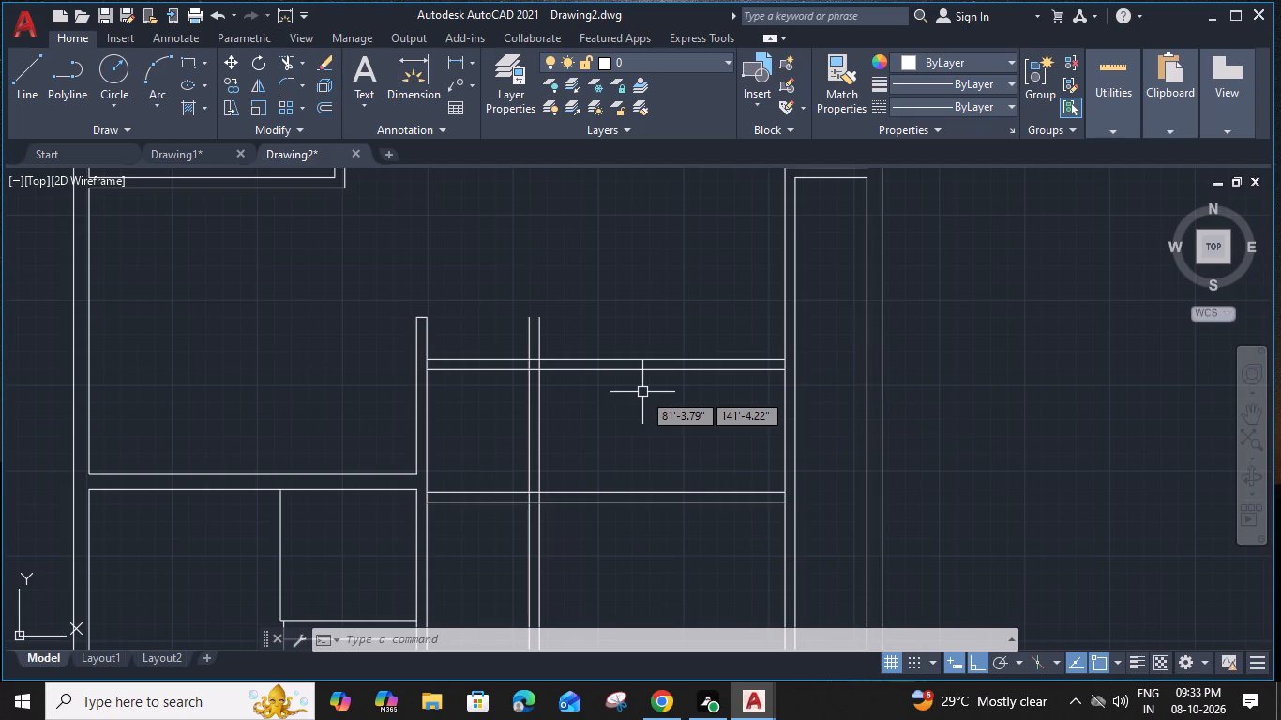
pyautogui.write('TR')
pyautogui.press('space')
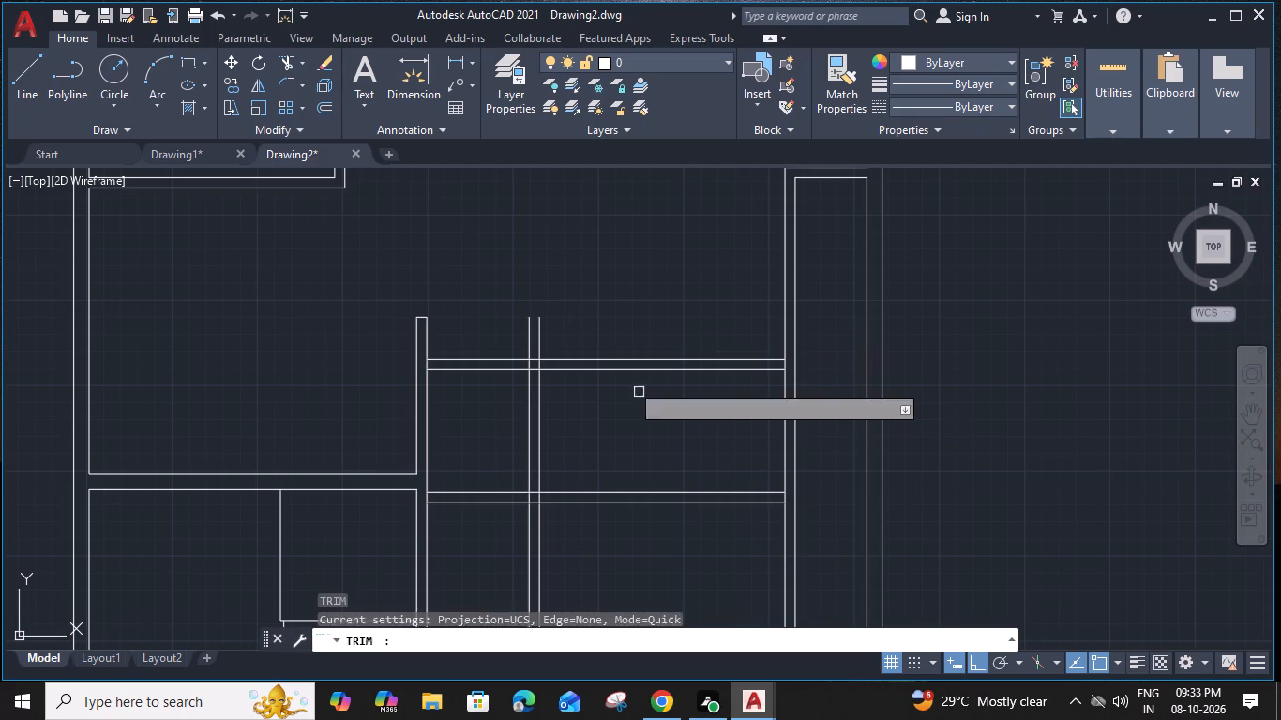
pyautogui.moveTo(583, 334); pyautogui.dragTo(569, 335)
pyautogui.click(478, 344)
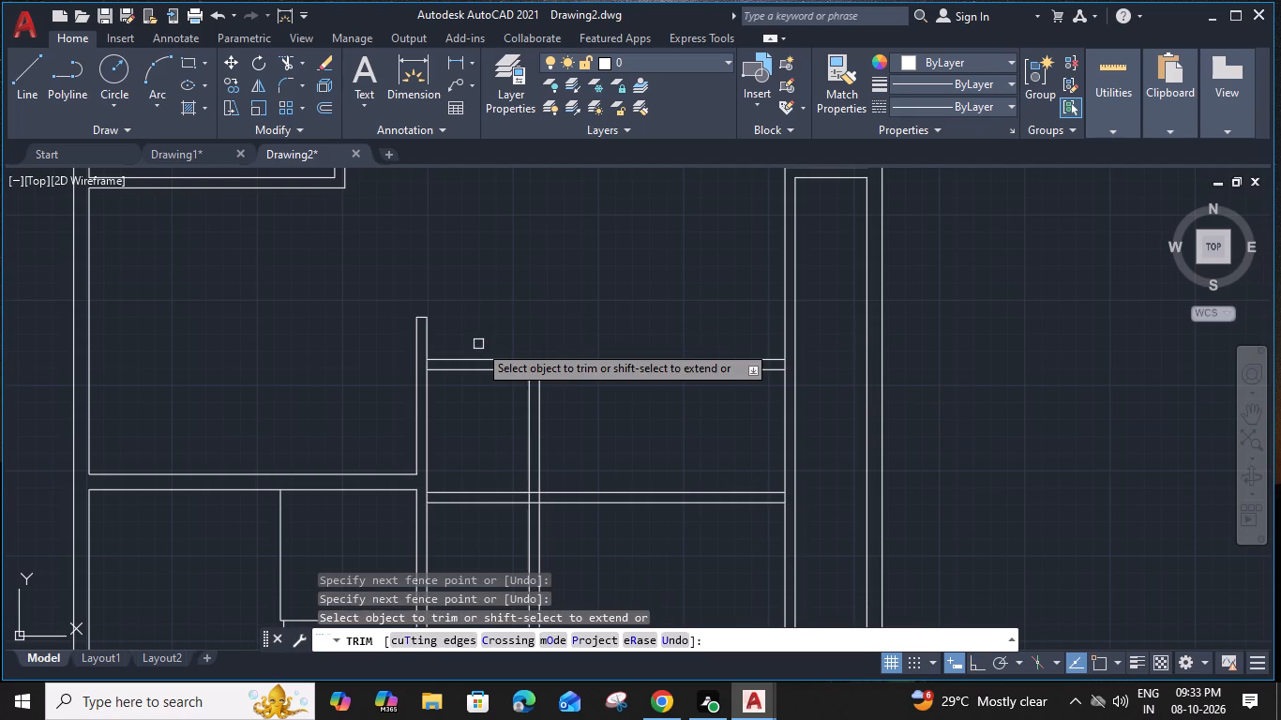
pyautogui.scroll(2, 475, 354)
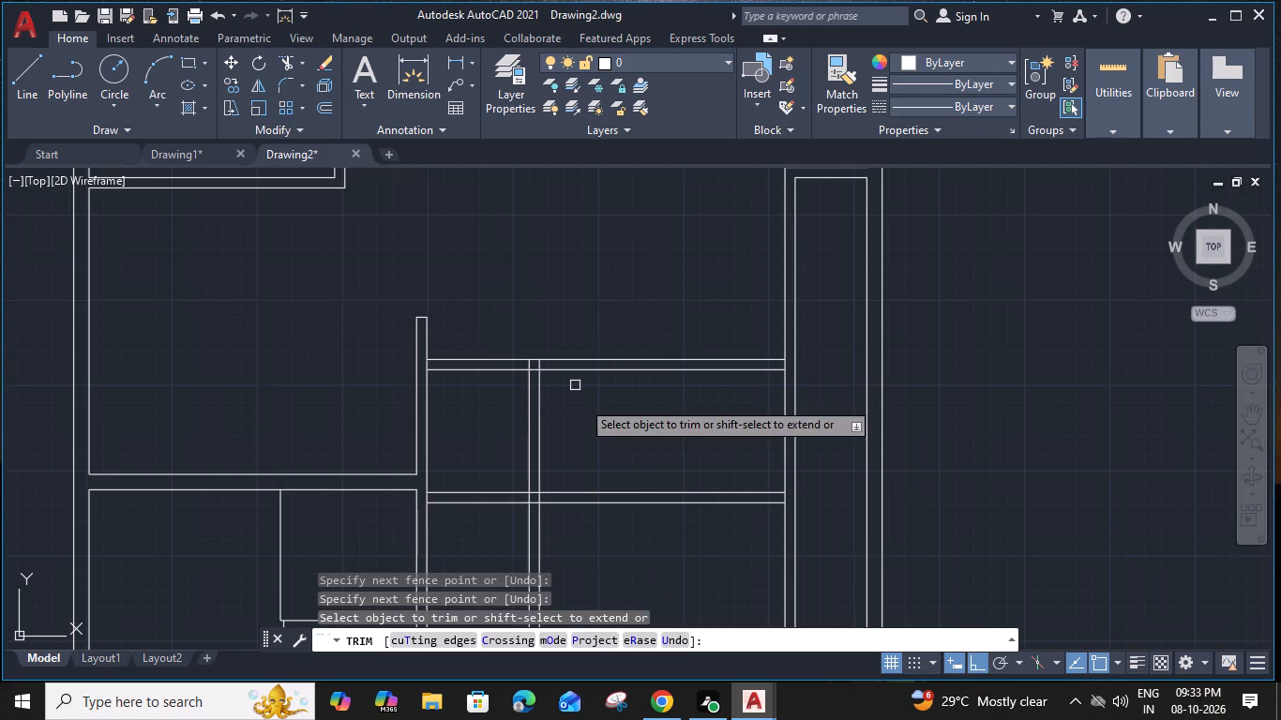
pyautogui.click(347, 379)
pyautogui.scroll(-2, 347, 379)
pyautogui.moveTo(539, 462); pyautogui.dragTo(560, 297, button='middle')
pyautogui.click(544, 455)
pyautogui.click(436, 489)
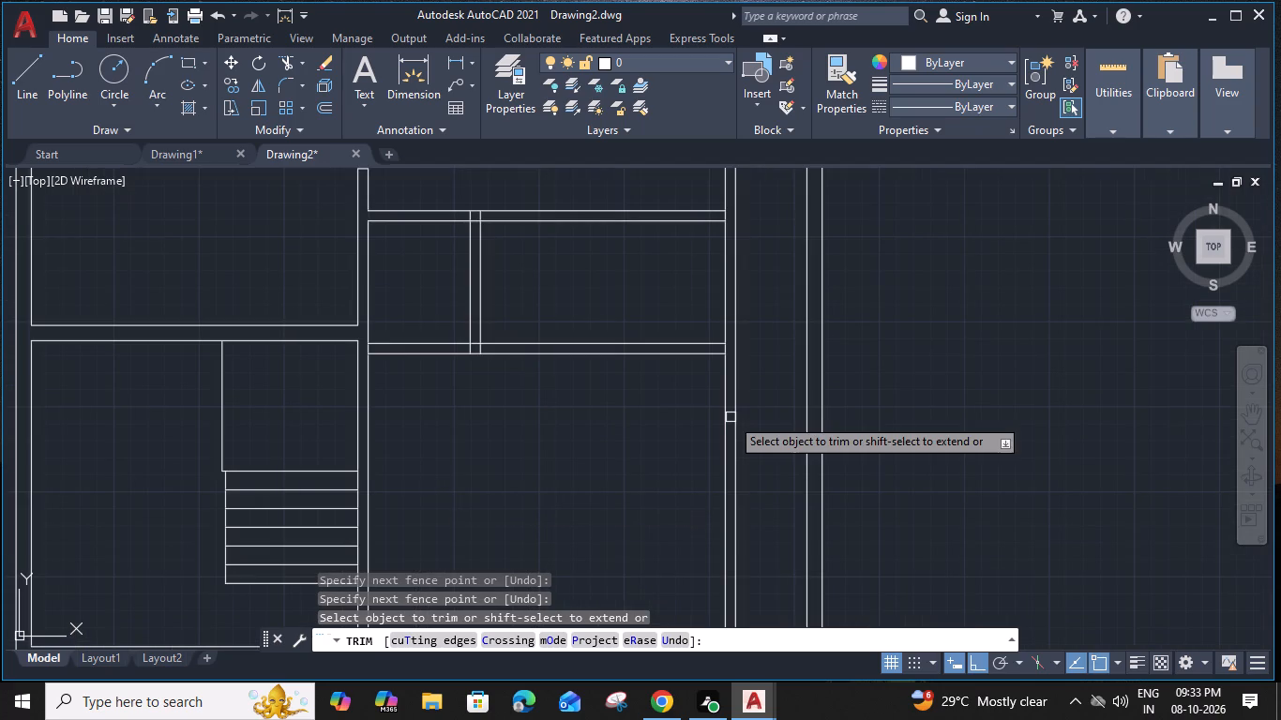
# Extend the lower horizontal wall east to the outer wall and trim away the narrow east space's west wall south of it.
pyautogui.scroll(-2, 755, 413)
pyautogui.moveTo(755, 413); pyautogui.dragTo(641, 434, button='middle')
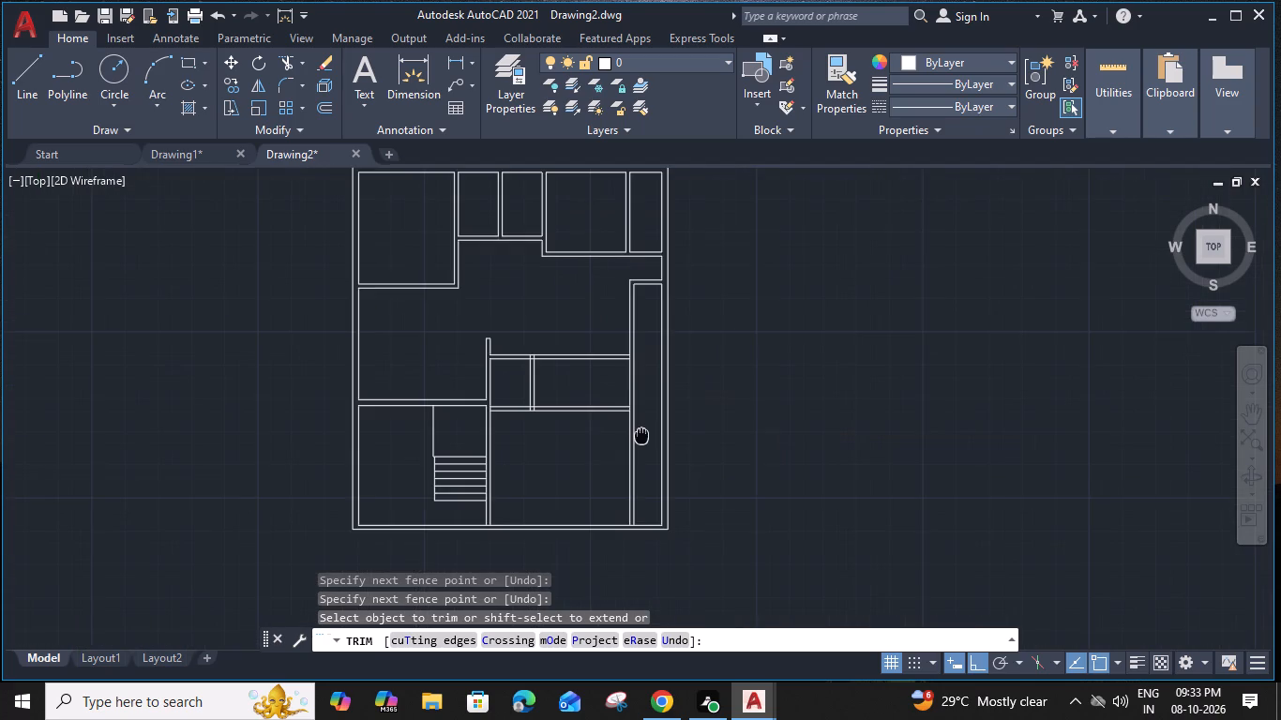
pyautogui.scroll(1, 616, 396)
pyautogui.keyDown('shift'); pyautogui.click(617, 397); pyautogui.keyUp('shift')
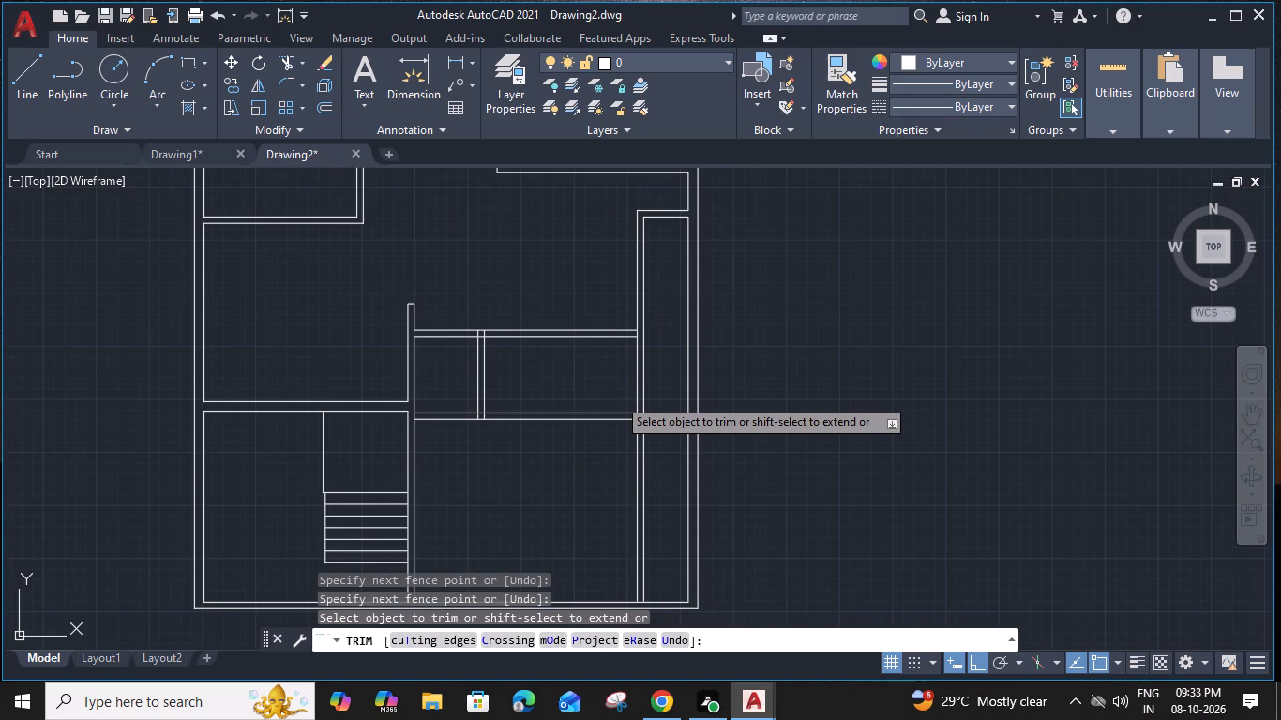
pyautogui.keyDown('shift'); pyautogui.click(628, 450); pyautogui.keyUp('shift')
pyautogui.keyDown('shift'); pyautogui.click(626, 399); pyautogui.keyUp('shift')
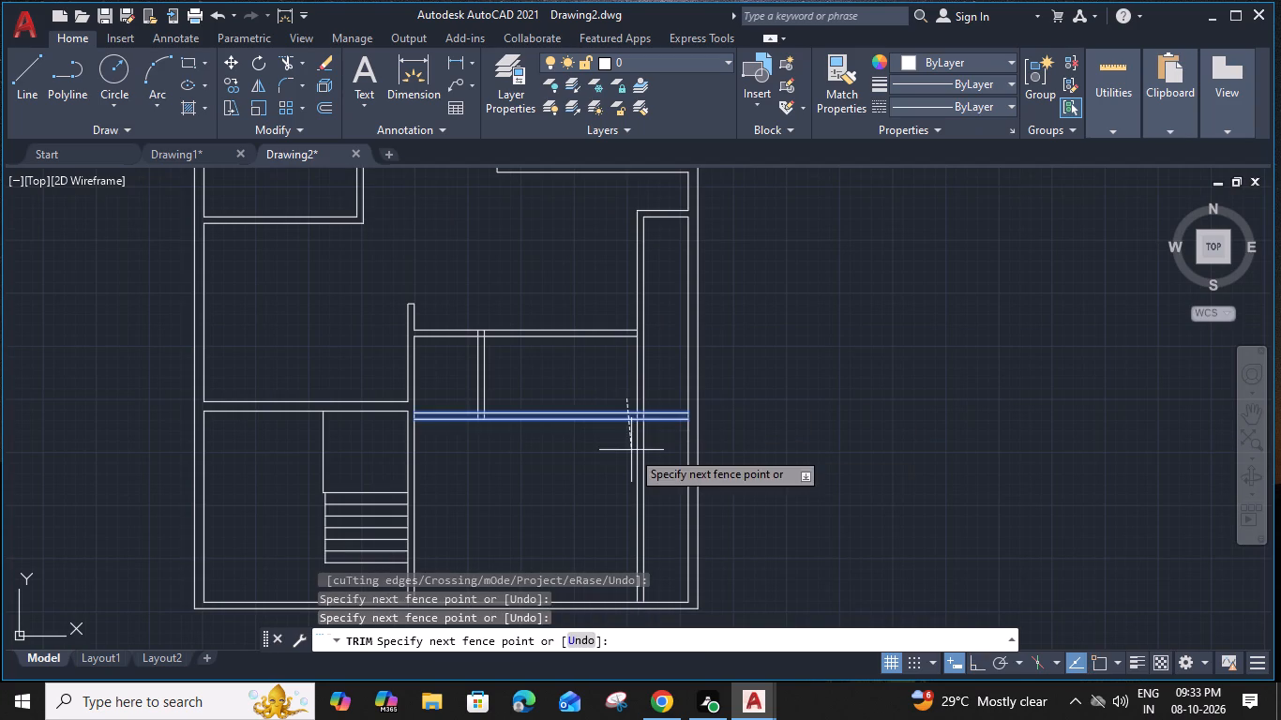
pyautogui.keyDown('shift'); pyautogui.click(631, 450); pyautogui.keyUp('shift')
pyautogui.click(663, 457)
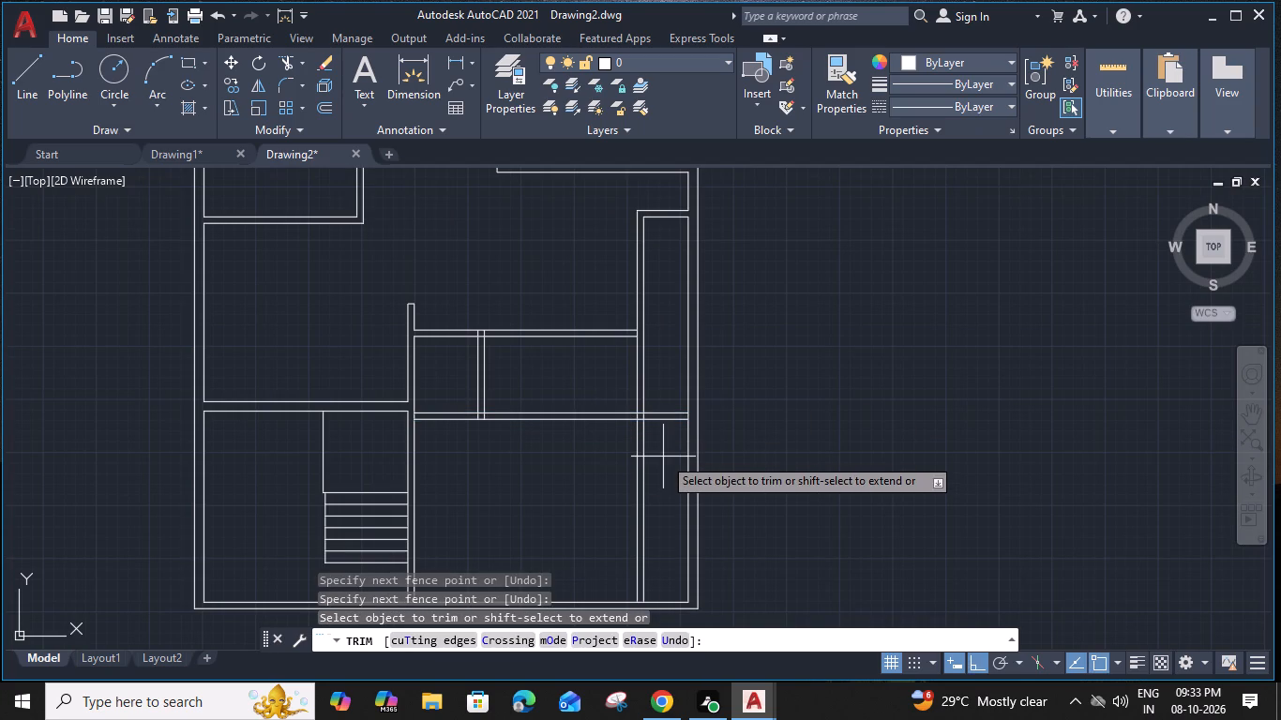
pyautogui.click(595, 482)
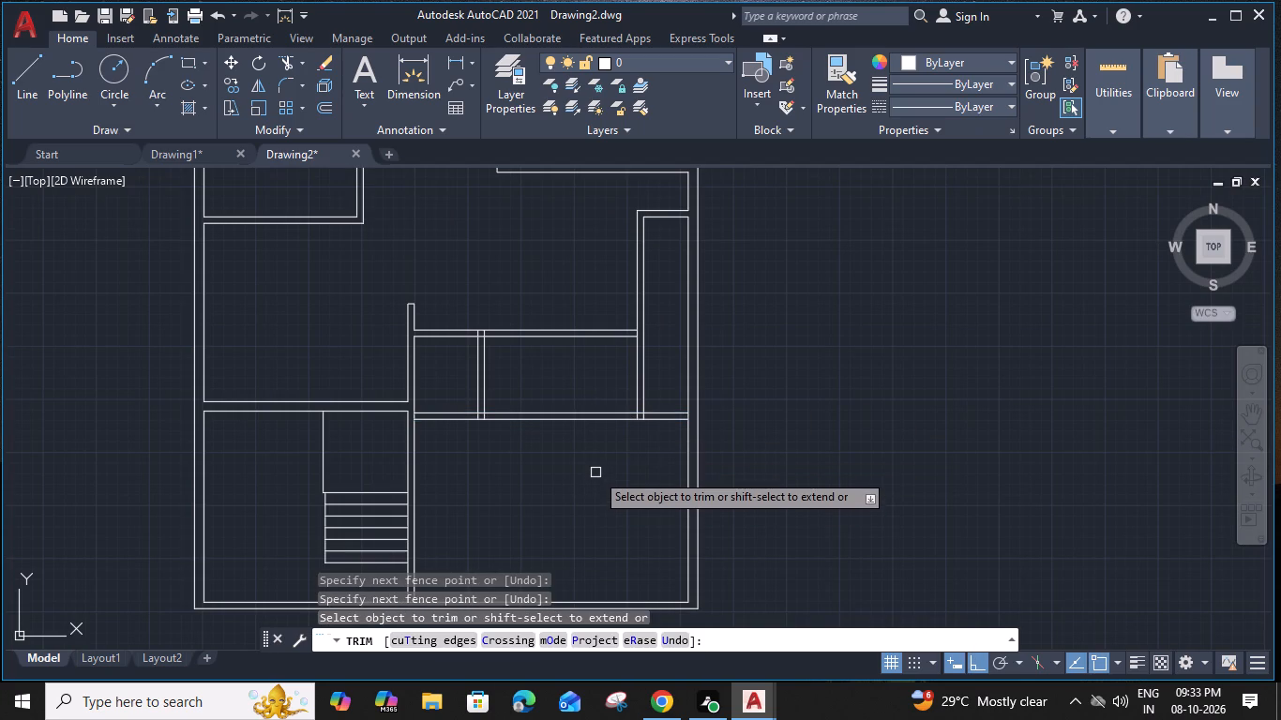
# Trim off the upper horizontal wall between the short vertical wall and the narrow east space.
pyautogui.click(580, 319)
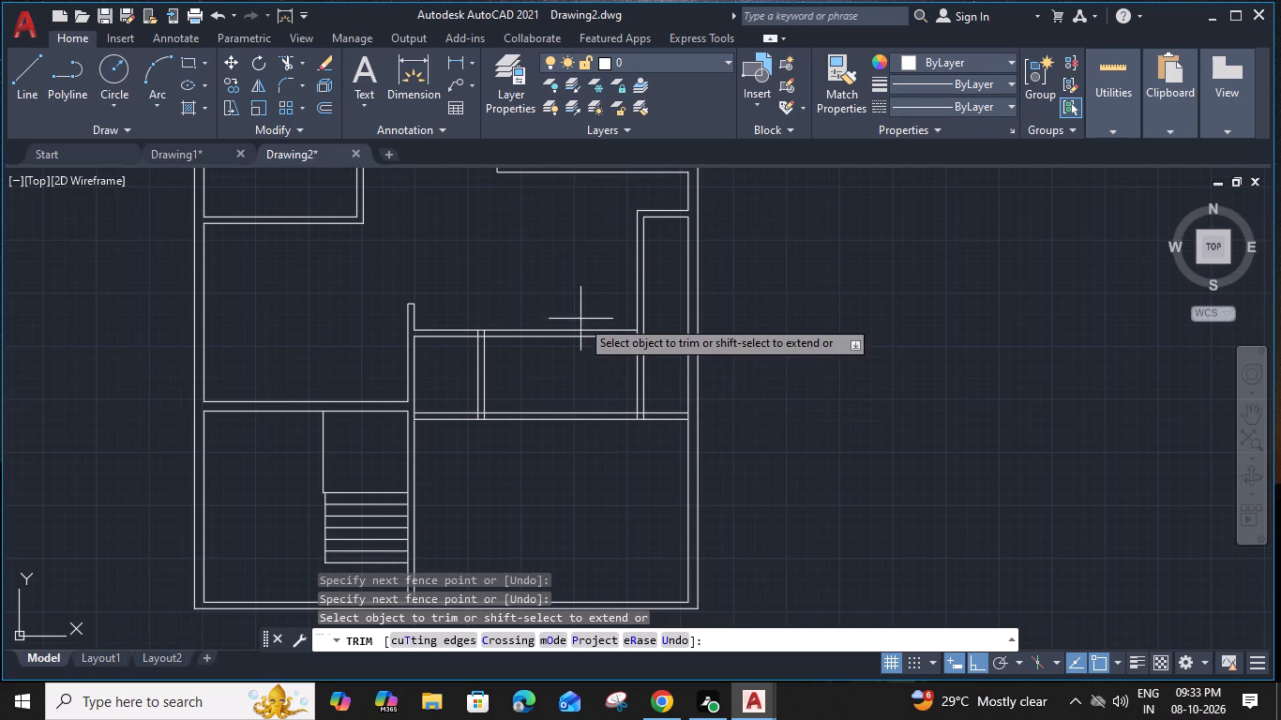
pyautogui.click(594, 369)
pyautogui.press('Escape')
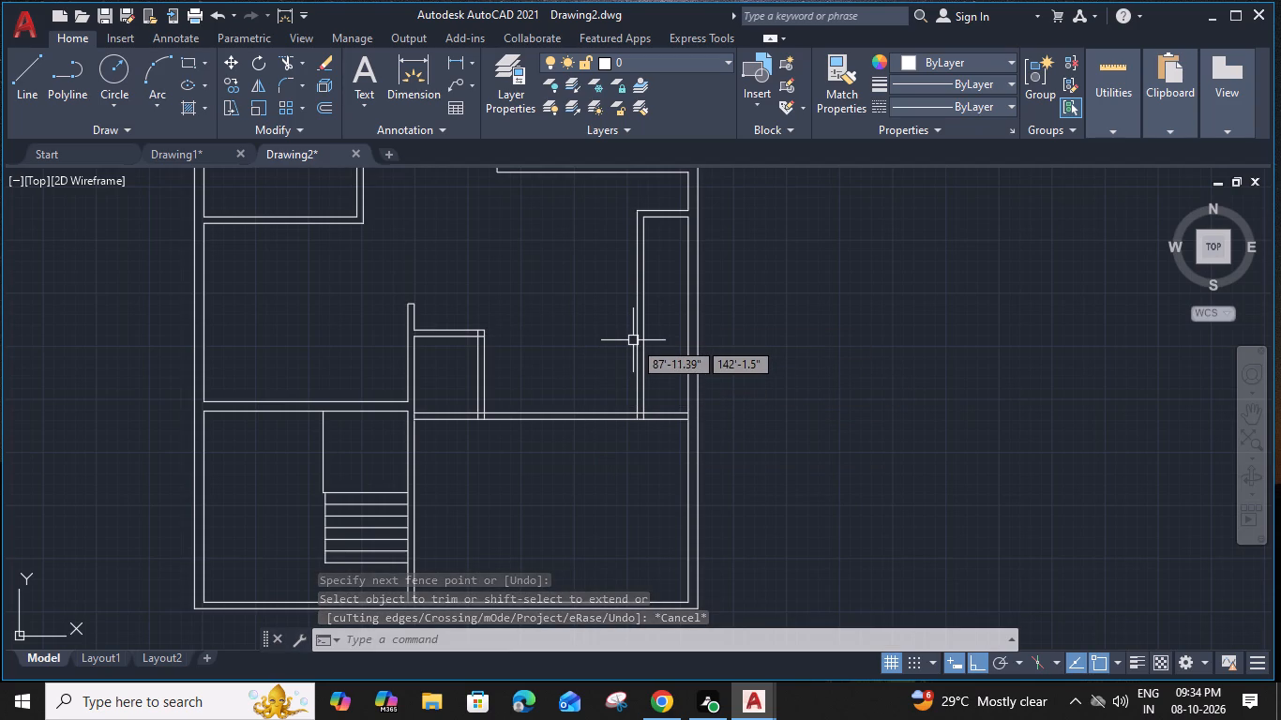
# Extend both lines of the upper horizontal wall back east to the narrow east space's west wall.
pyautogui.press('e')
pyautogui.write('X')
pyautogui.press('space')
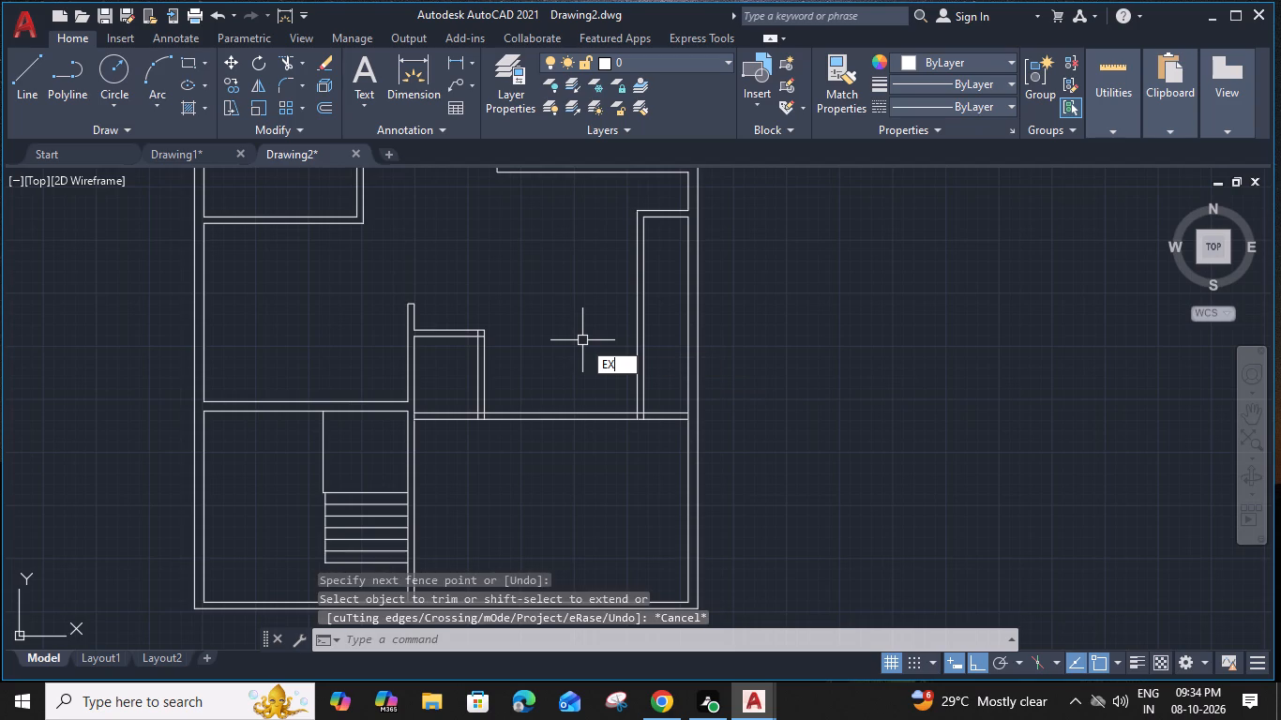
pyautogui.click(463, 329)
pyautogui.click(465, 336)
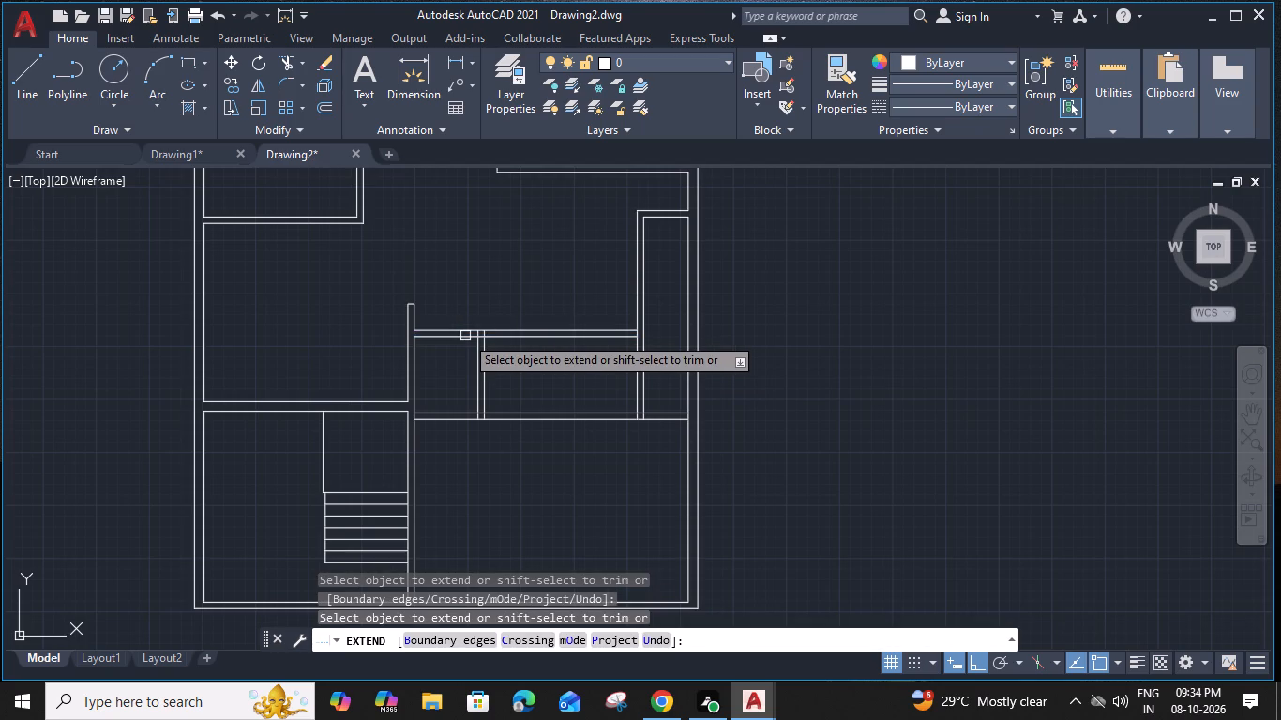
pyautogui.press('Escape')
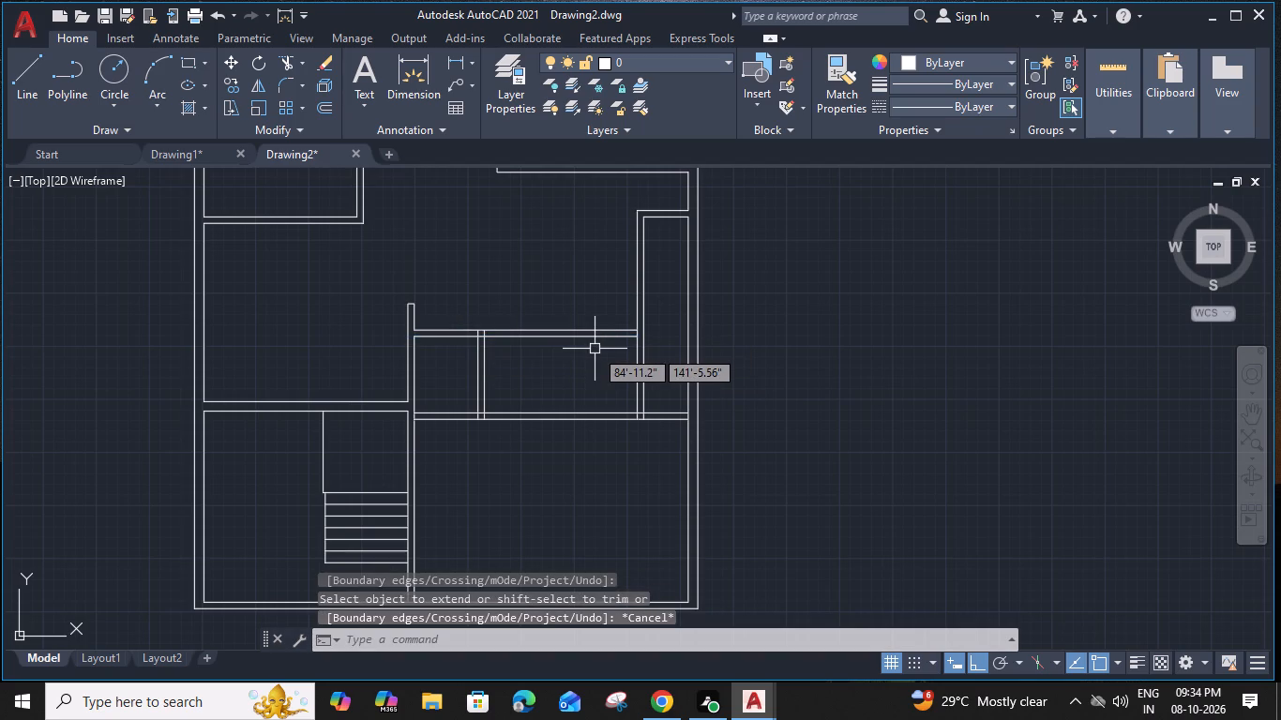
# Offset the upper horizontal wall's lower line 3'6" to the south, and offset that copy another 9" south as a wall.
pyautogui.click(595, 336)
pyautogui.write('O 3')
pyautogui.write('\'6"')
pyautogui.press('Return')
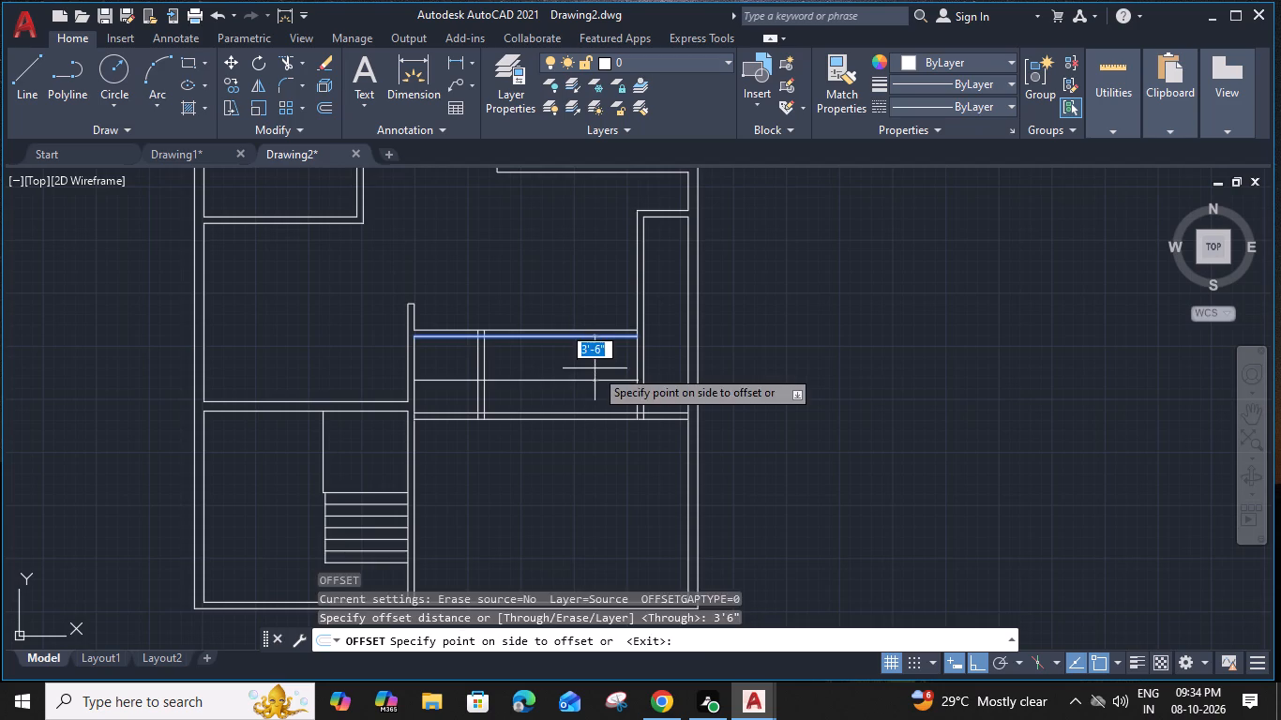
pyautogui.click(595, 368)
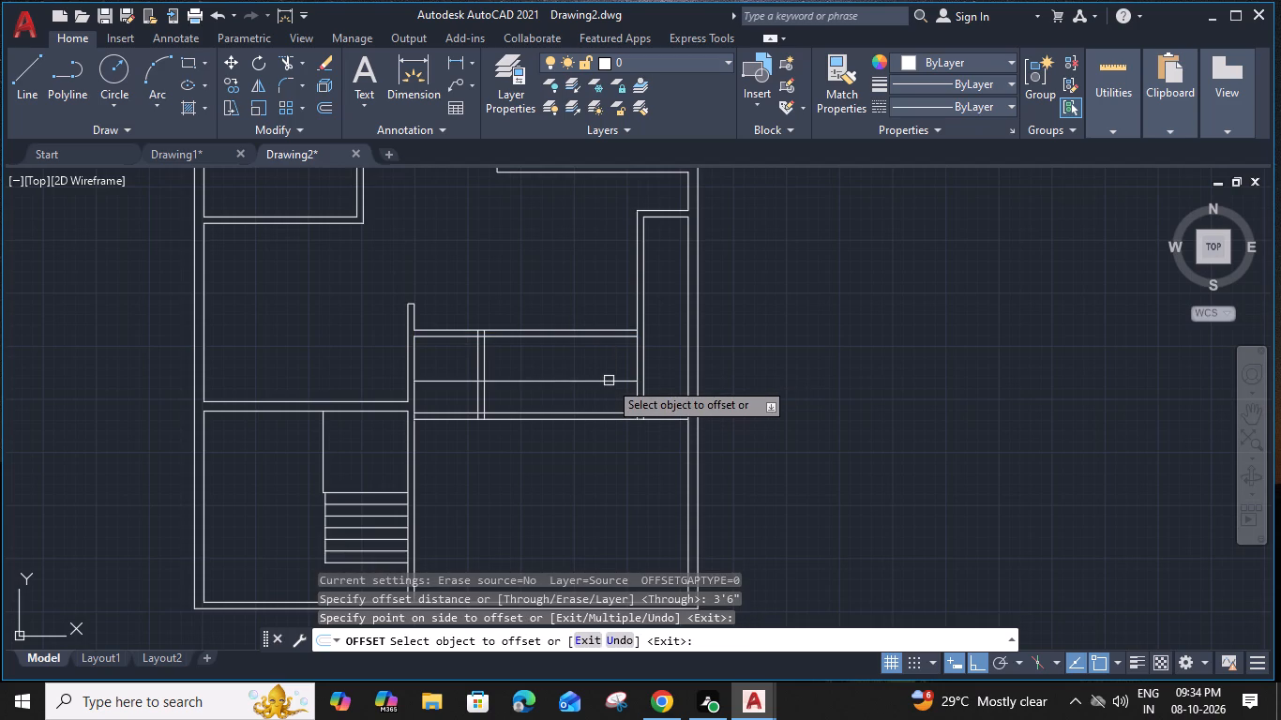
pyautogui.click(609, 381)
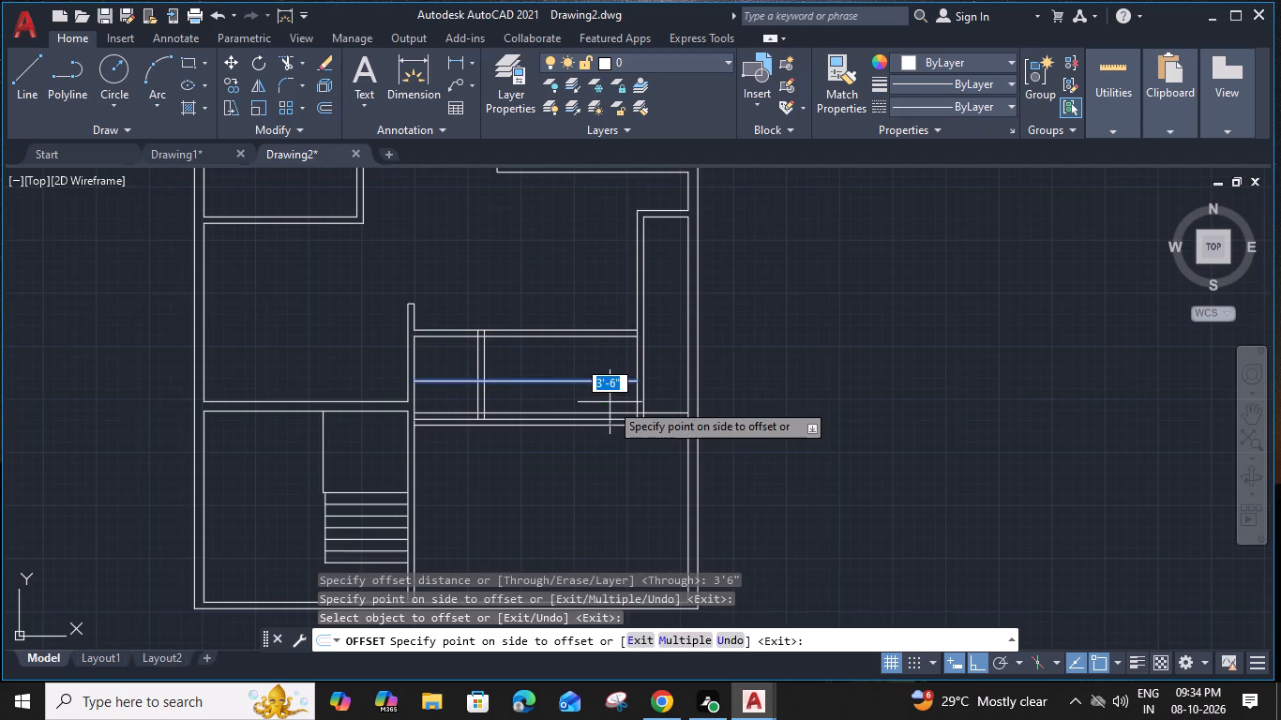
pyautogui.write('9"')
pyautogui.press('Return')
pyautogui.press('Escape')
# Trim the new 9" wall out of the small room between the partition and the short vertical wall.
pyautogui.moveTo(606, 399); pyautogui.dragTo(593, 393, button='middle')
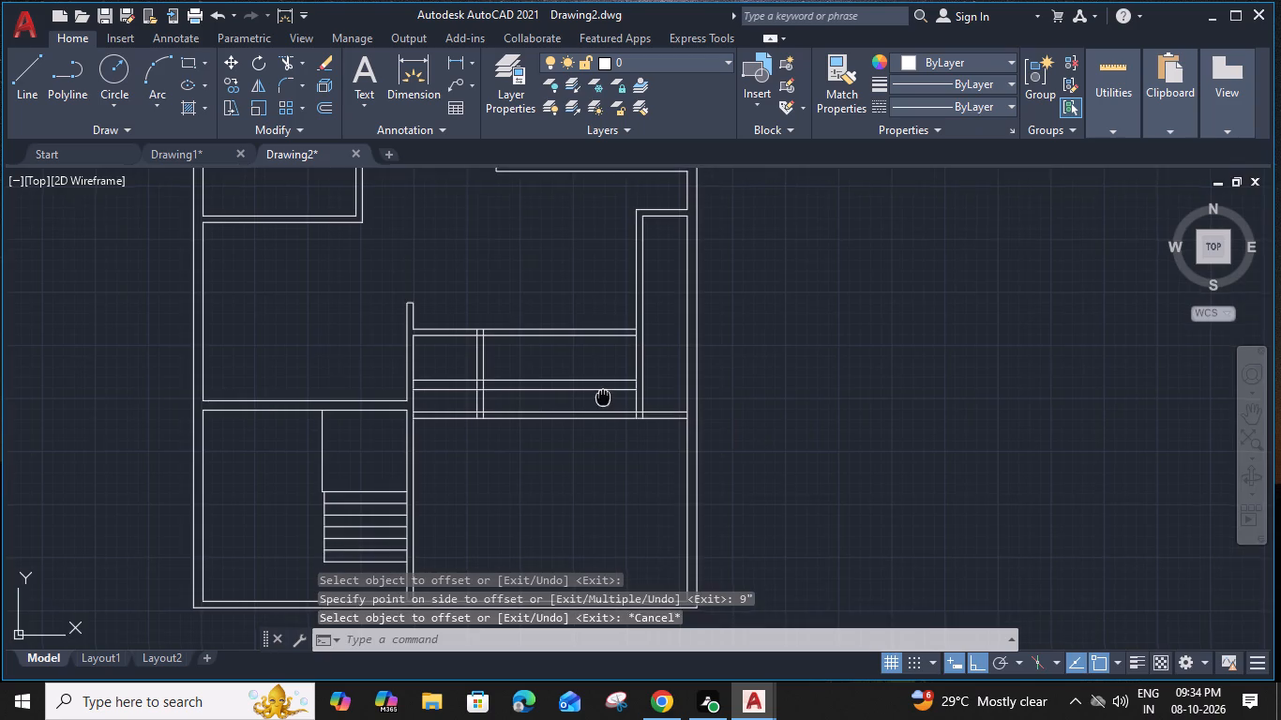
pyautogui.moveTo(593, 393); pyautogui.dragTo(567, 383, button='middle')
pyautogui.write('TR')
pyautogui.press('space')
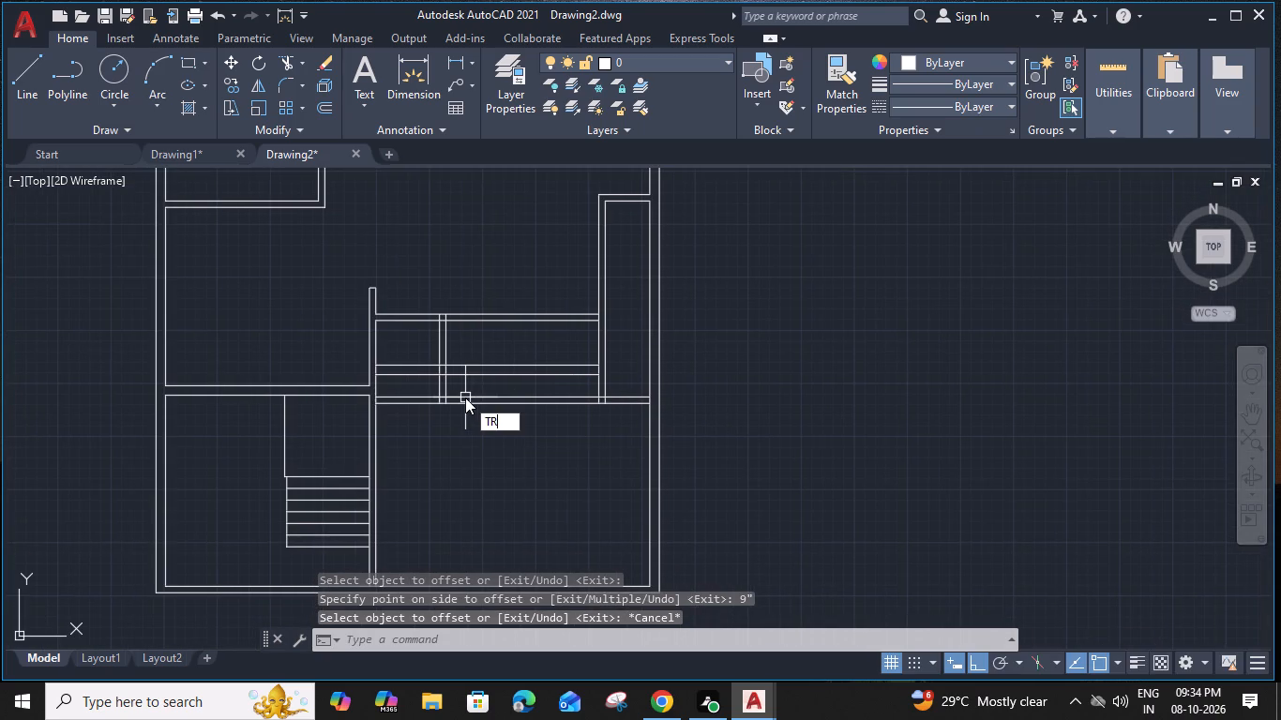
pyautogui.click(424, 352)
pyautogui.click(427, 390)
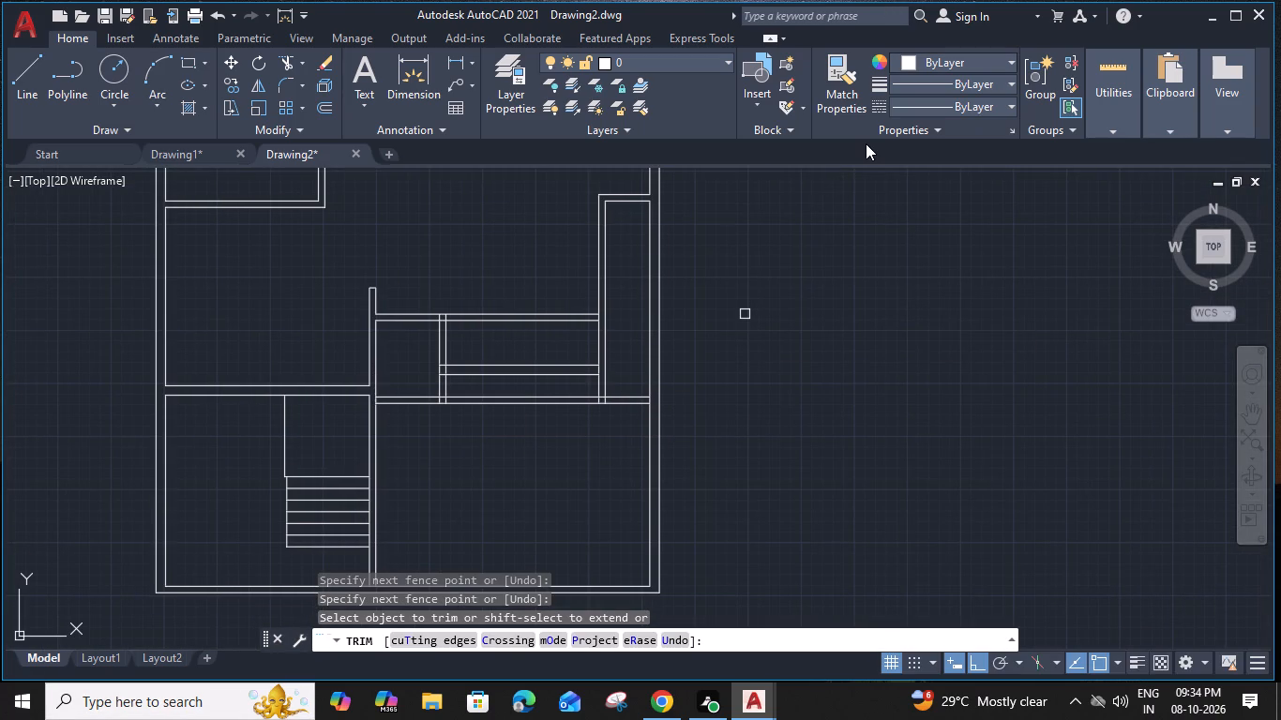
# Extend both lines of the 9" wall east across the narrow east space to the outer wall.
pyautogui.keyDown('shift'); pyautogui.click(562, 374); pyautogui.keyUp('shift')
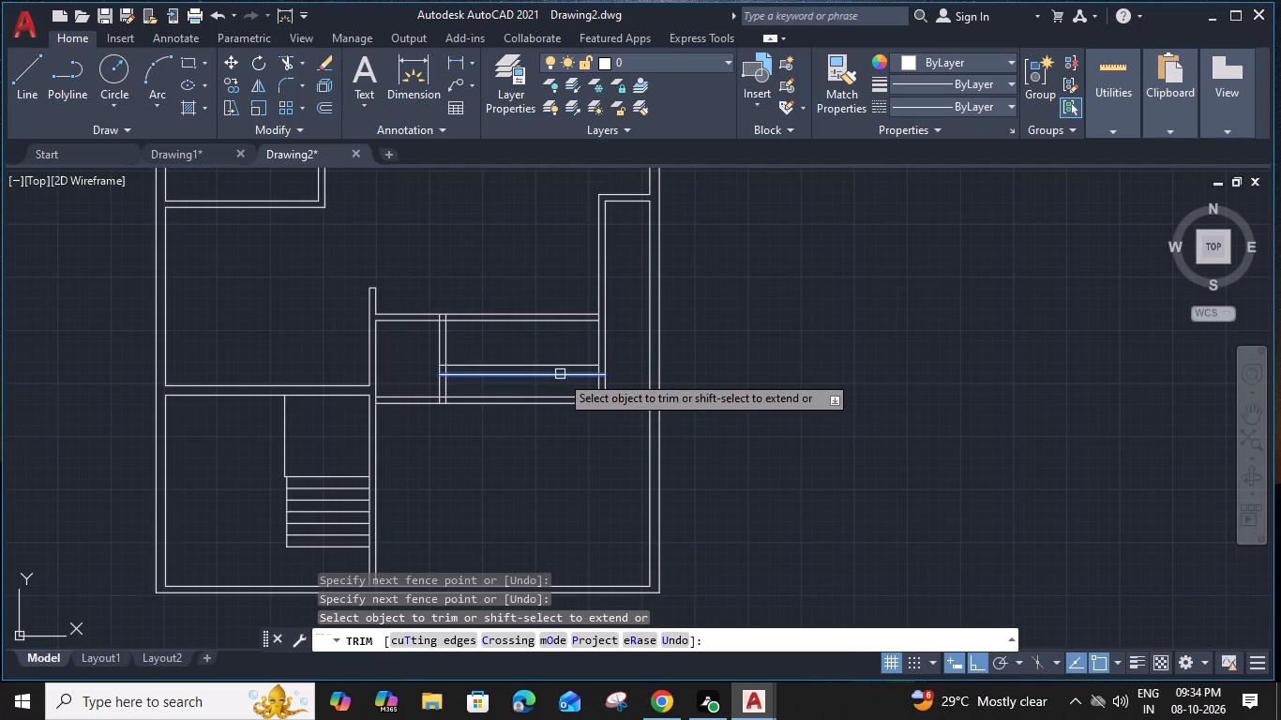
pyautogui.keyDown('shift'); pyautogui.click(568, 377); pyautogui.keyUp('shift')
pyautogui.keyDown('shift'); pyautogui.click(574, 365); pyautogui.keyUp('shift')
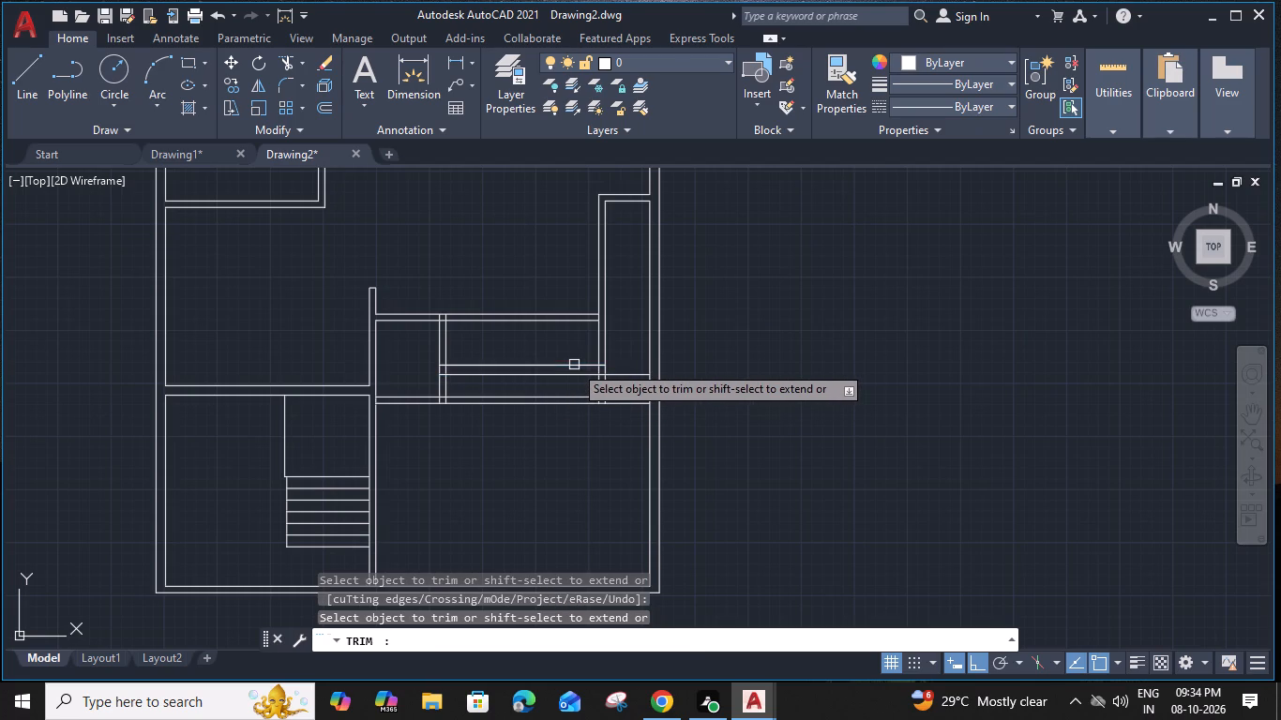
pyautogui.keyDown('shift'); pyautogui.click(582, 366); pyautogui.keyUp('shift')
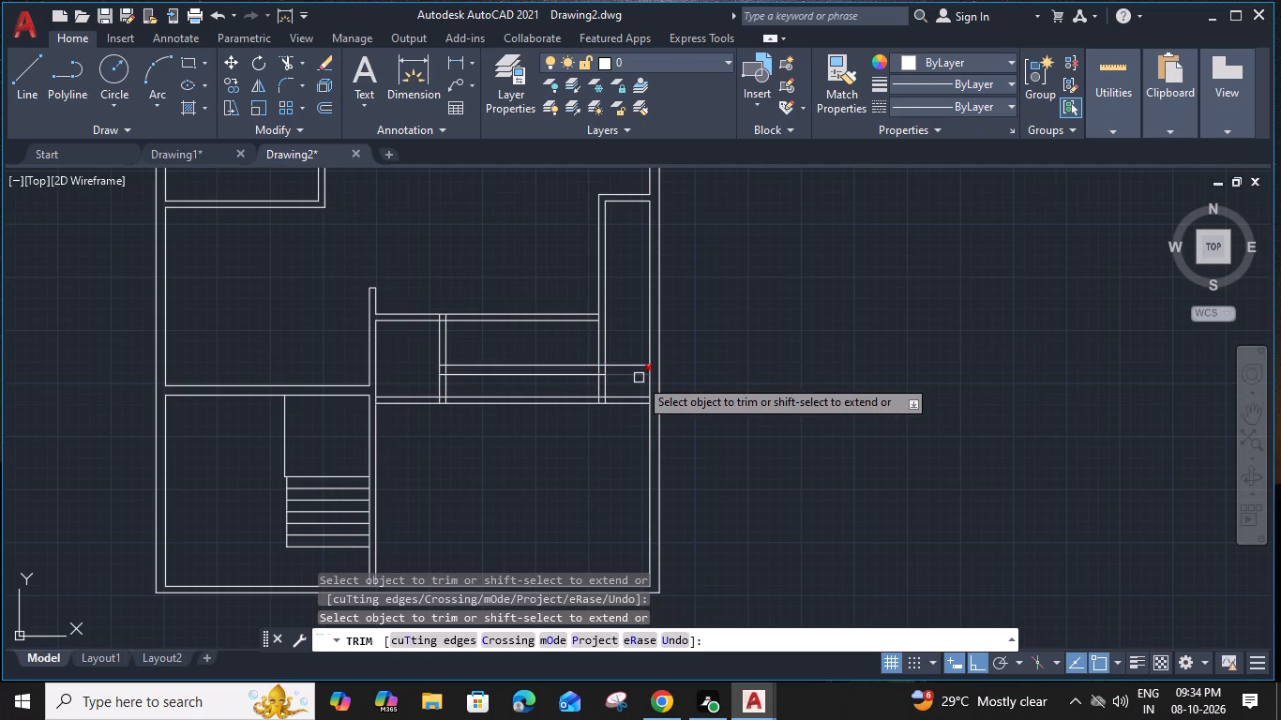
pyautogui.keyDown('shift'); pyautogui.click(637, 376); pyautogui.keyUp('shift')
# Trim away both lines of the lower horizontal wall from the short vertical wall east to the outer wall.
pyautogui.scroll(1, 652, 391)
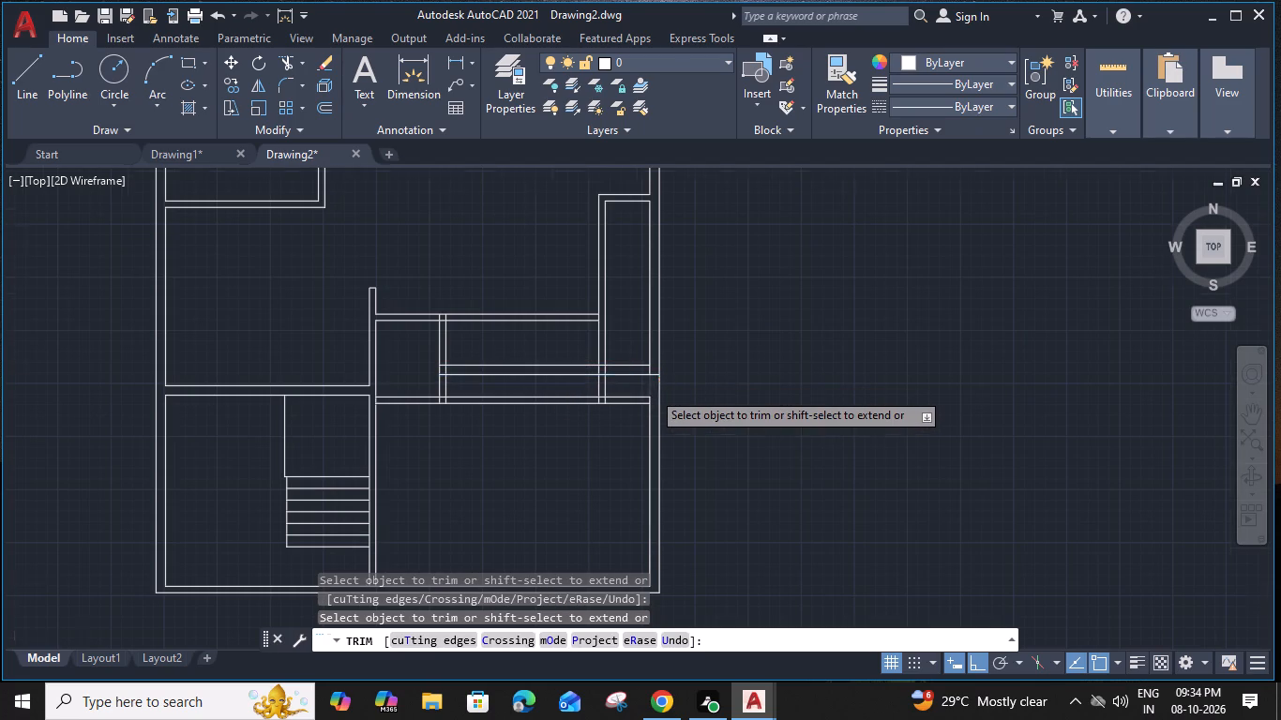
pyautogui.scroll(1, 652, 391)
pyautogui.scroll(-1, 652, 391)
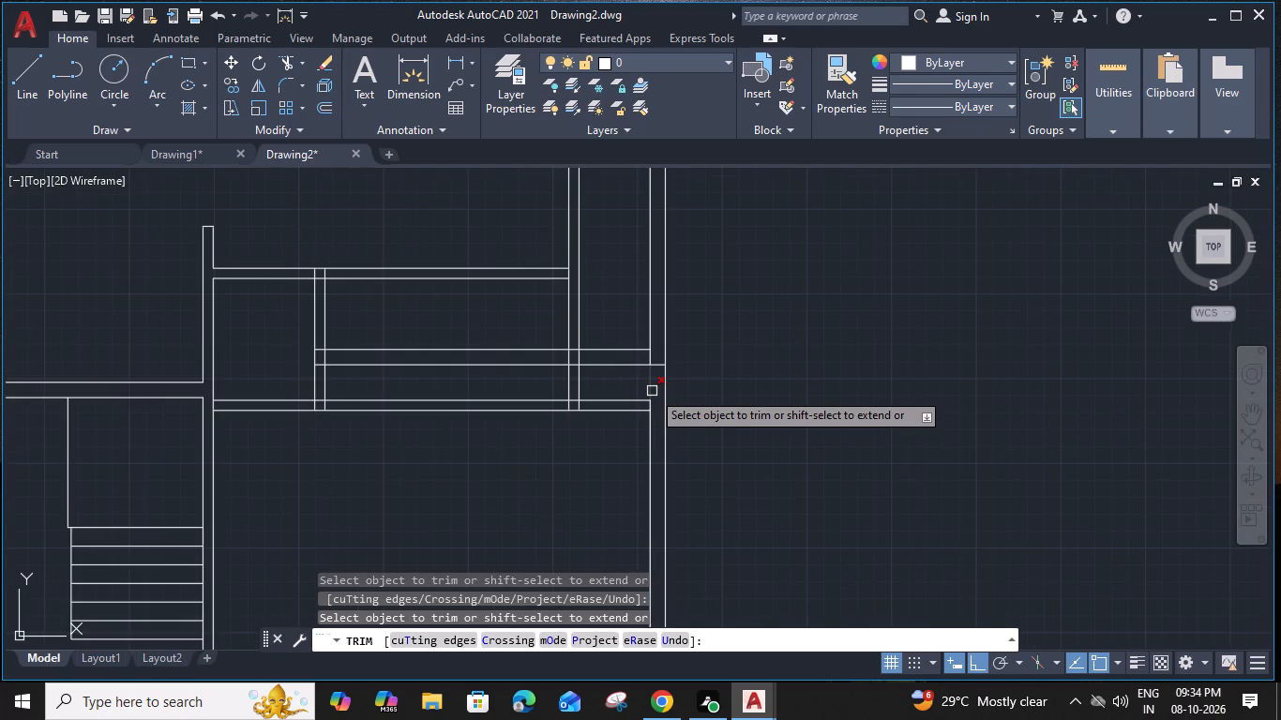
pyautogui.moveTo(492, 392); pyautogui.dragTo(565, 395, button='middle')
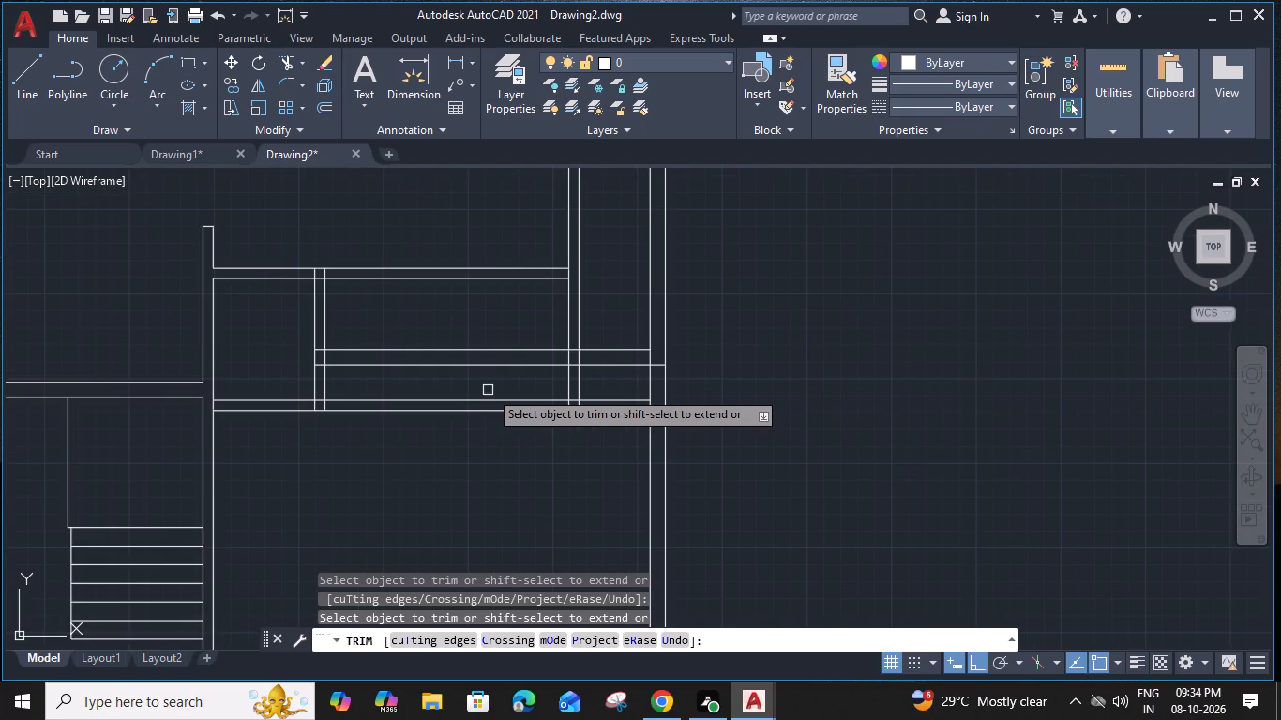
pyautogui.keyDown('shift'); pyautogui.click(475, 393); pyautogui.keyUp('shift')
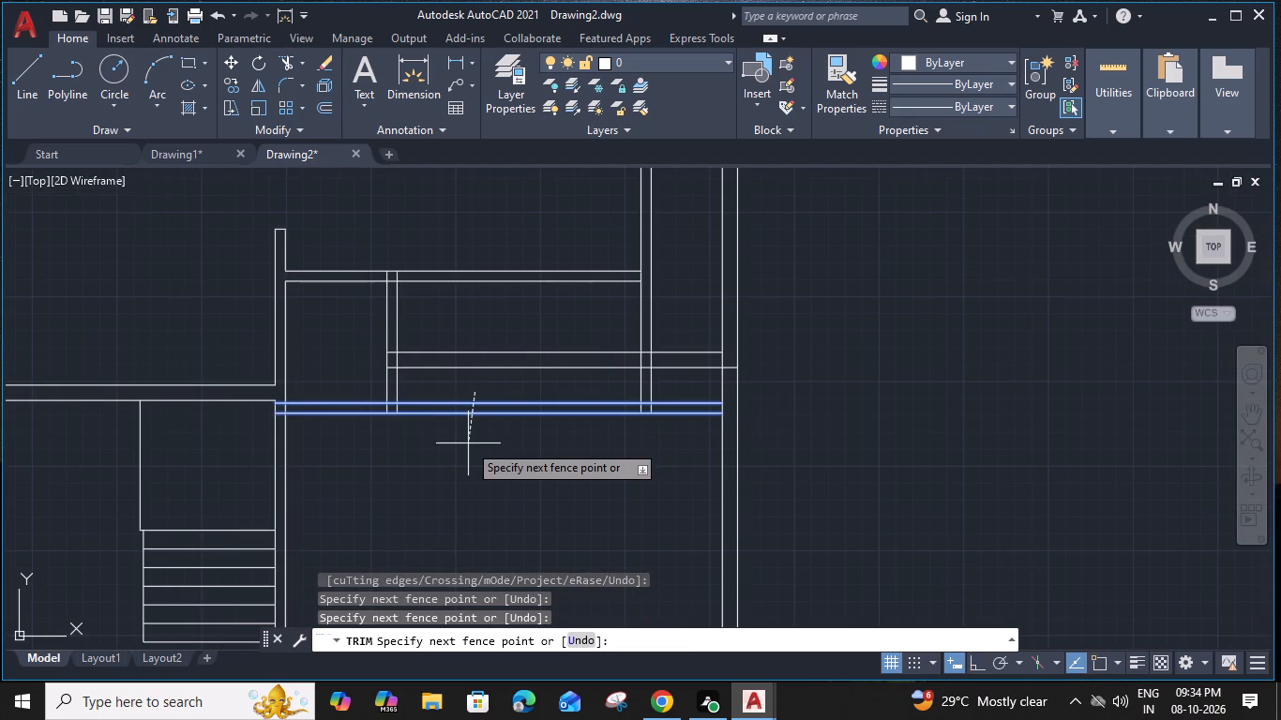
pyautogui.click(468, 443)
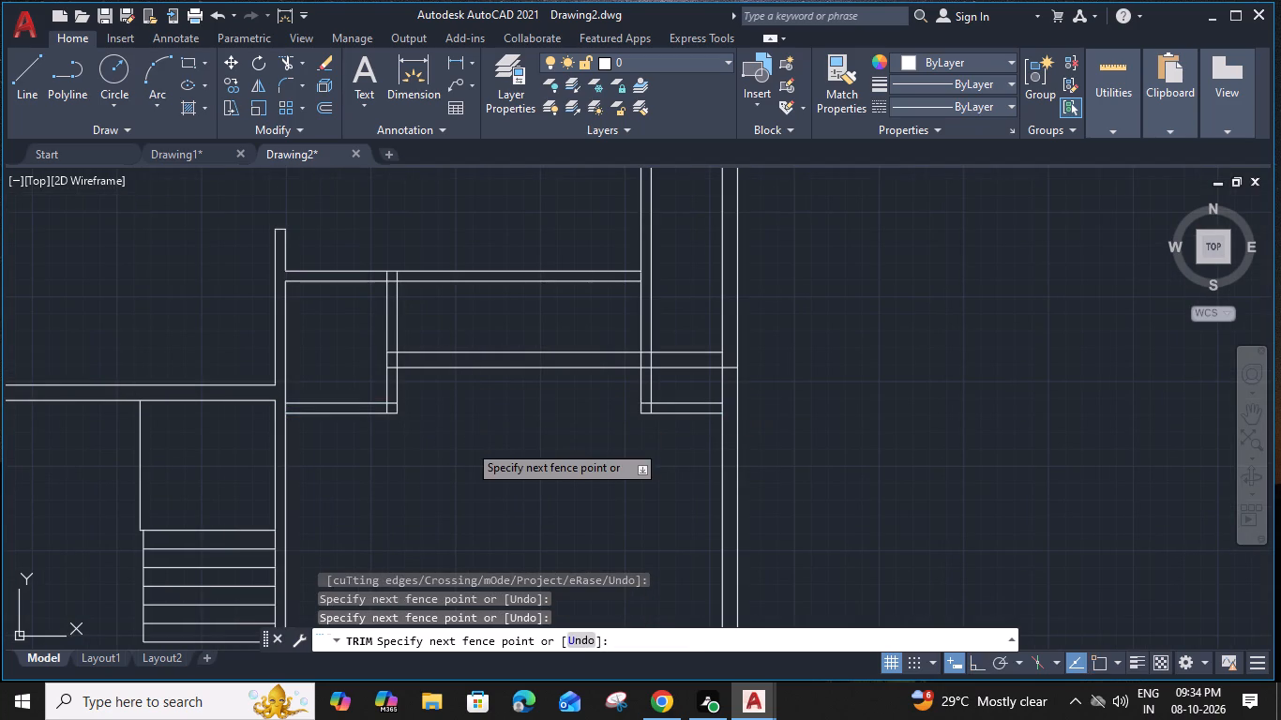
pyautogui.click(676, 393)
pyautogui.click(595, 434)
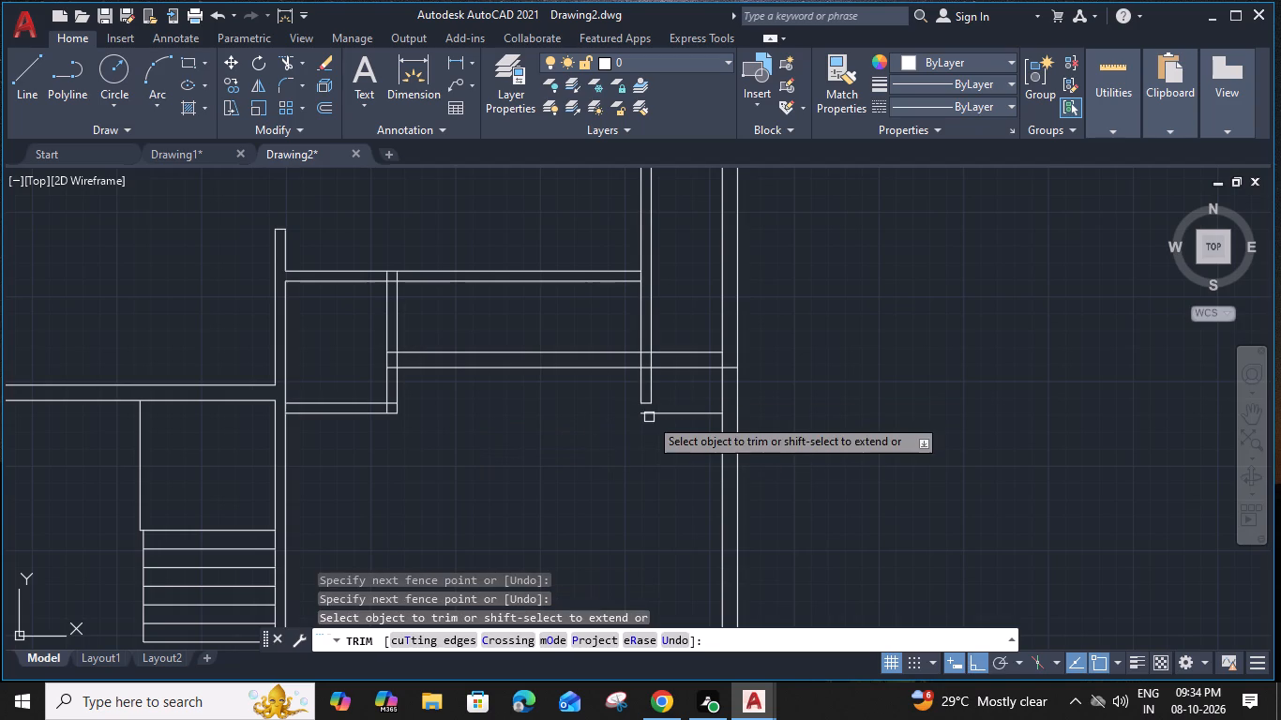
pyautogui.click(682, 405)
pyautogui.click(657, 441)
# Trim the narrow east space's west wall back to the upper line of the 9" wall.
pyautogui.click(665, 386)
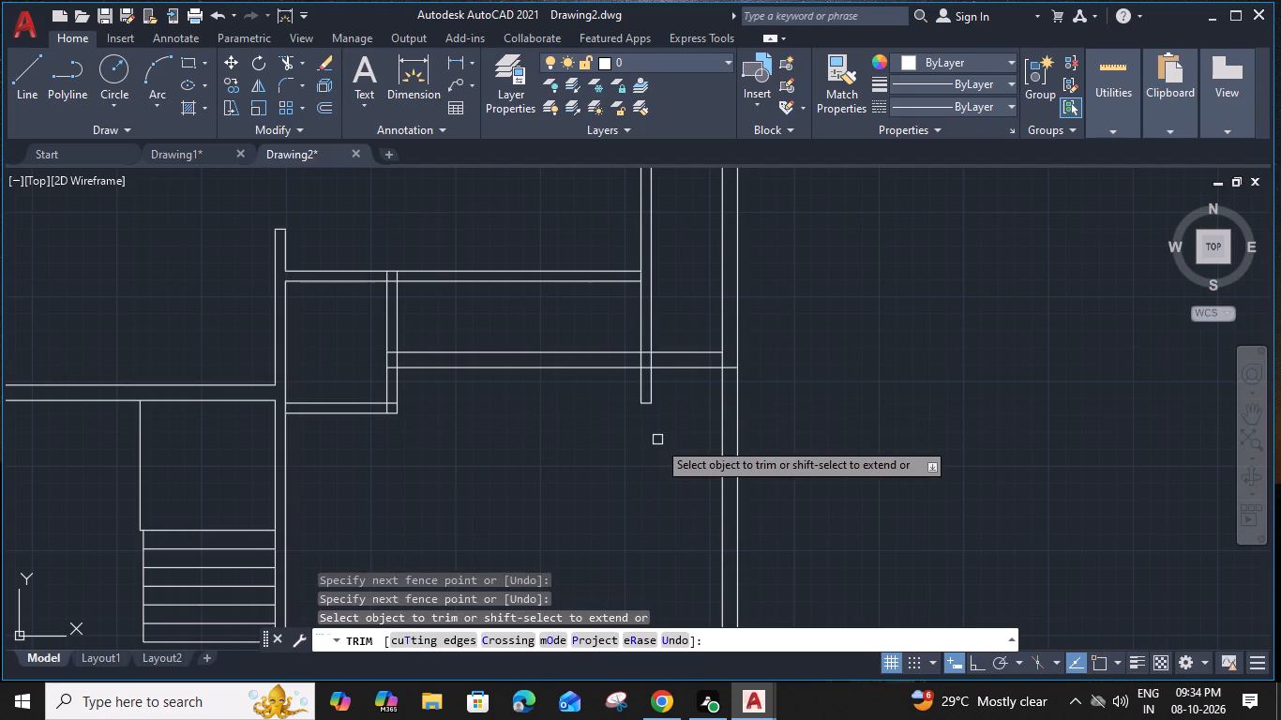
pyautogui.click(621, 396)
pyautogui.click(650, 402)
pyautogui.scroll(1, 647, 357)
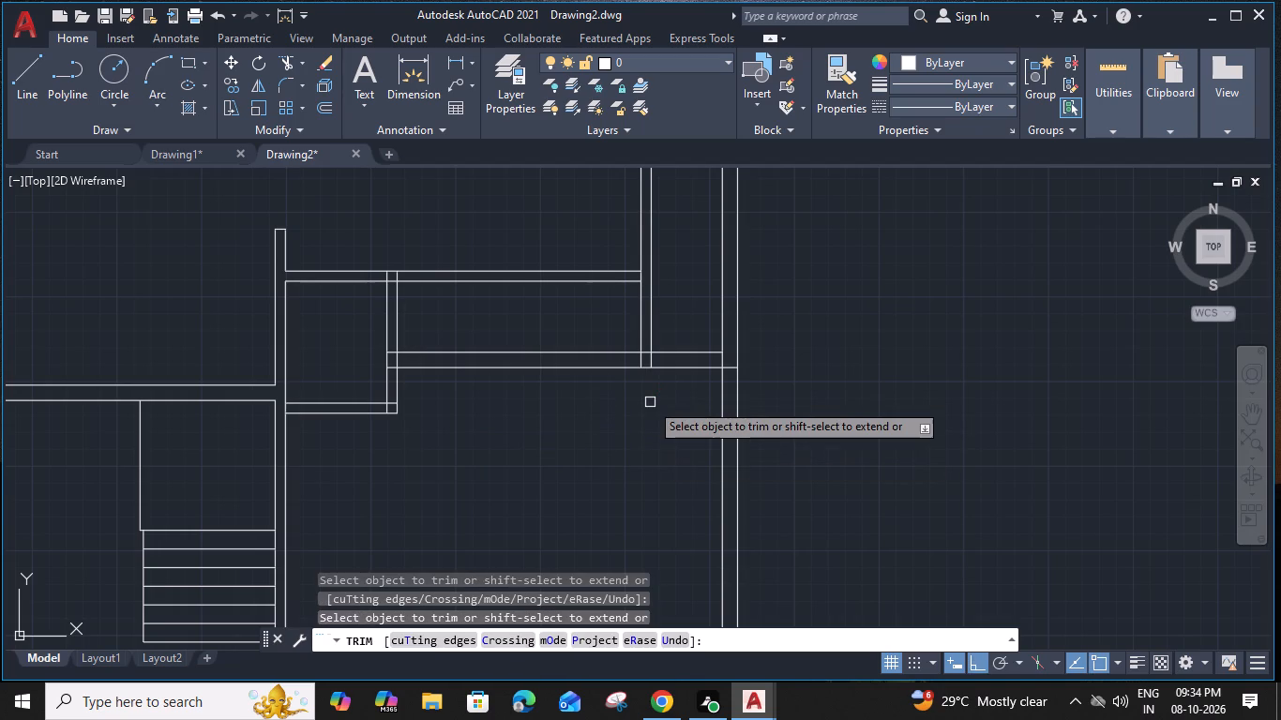
pyautogui.click(666, 359)
pyautogui.click(609, 356)
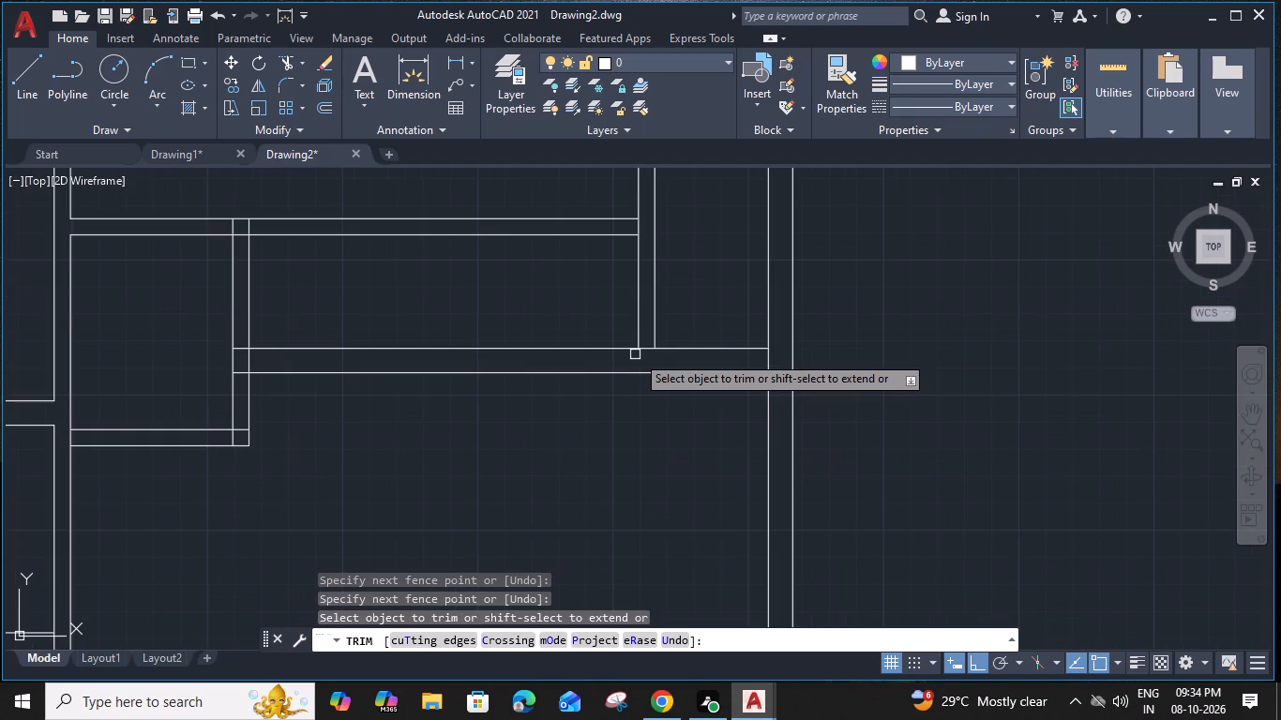
pyautogui.moveTo(637, 355); pyautogui.dragTo(656, 435, button='middle')
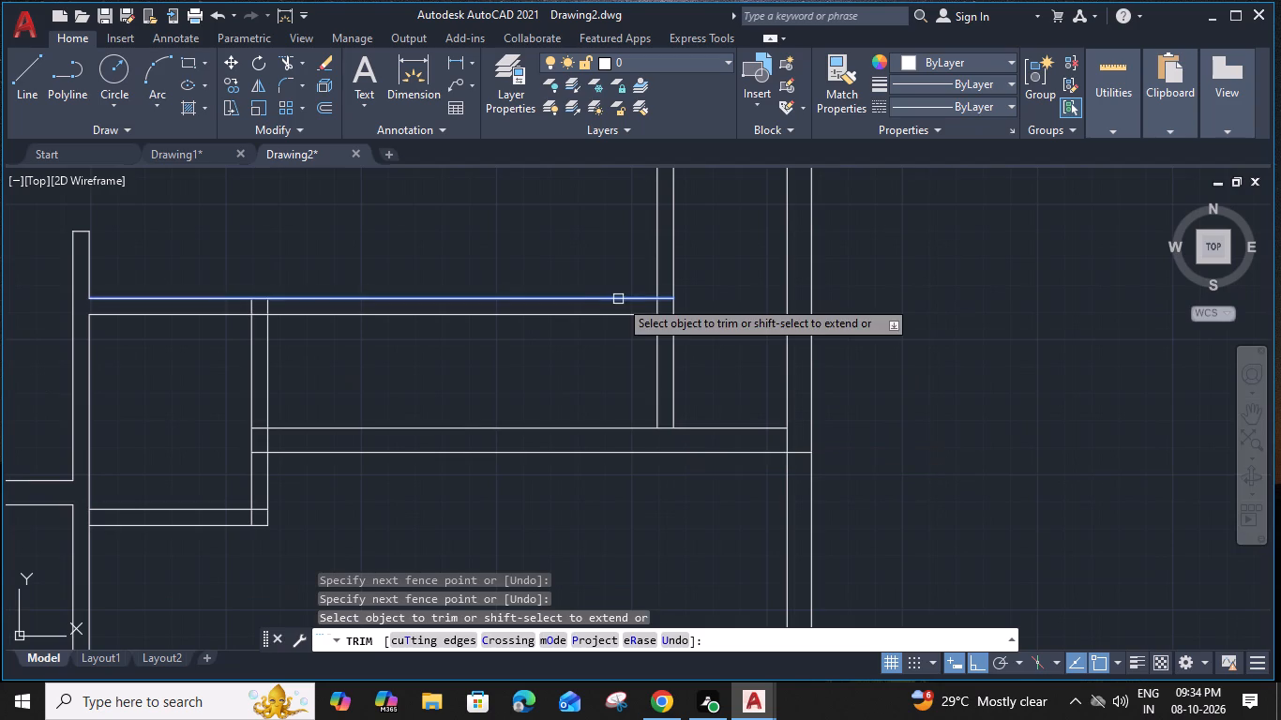
# Trim away the narrow east space's west wall between the partition and the 9" wall, and clean its corner with the partition.
pyautogui.keyDown('shift'); pyautogui.click(619, 298); pyautogui.keyUp('shift')
pyautogui.keyDown('shift'); pyautogui.click(647, 334); pyautogui.keyUp('shift')
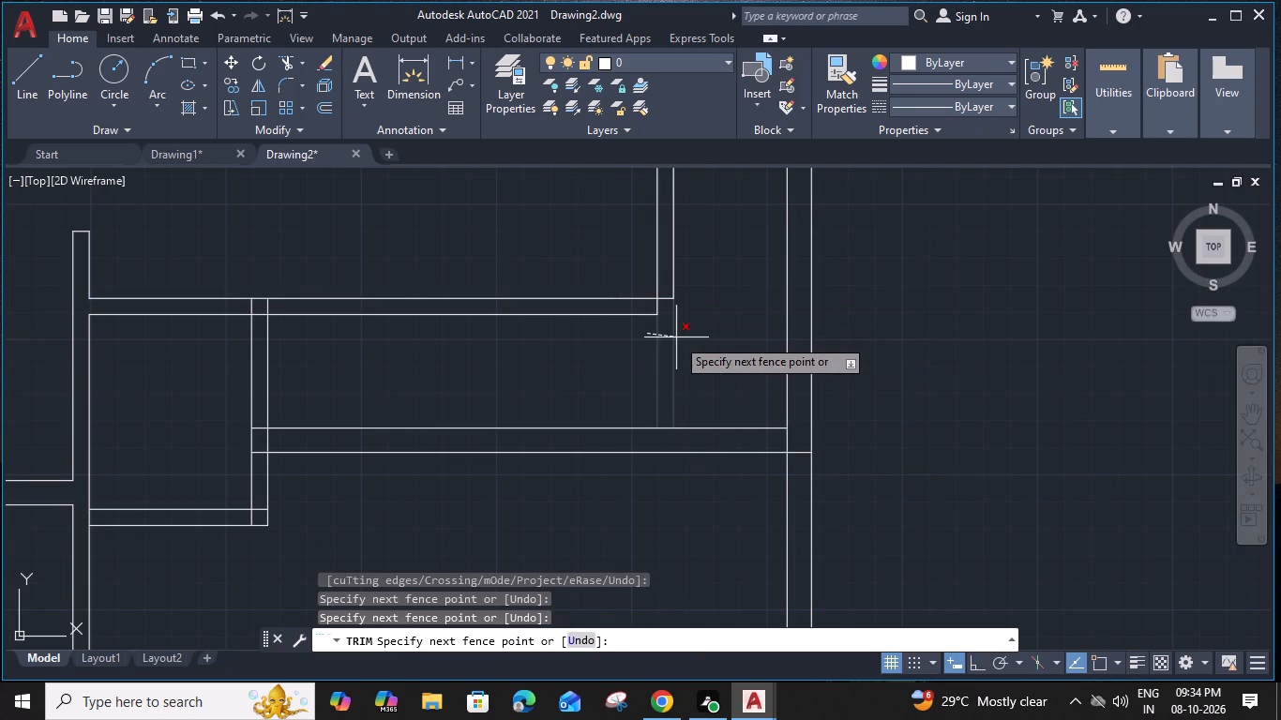
pyautogui.click(649, 337)
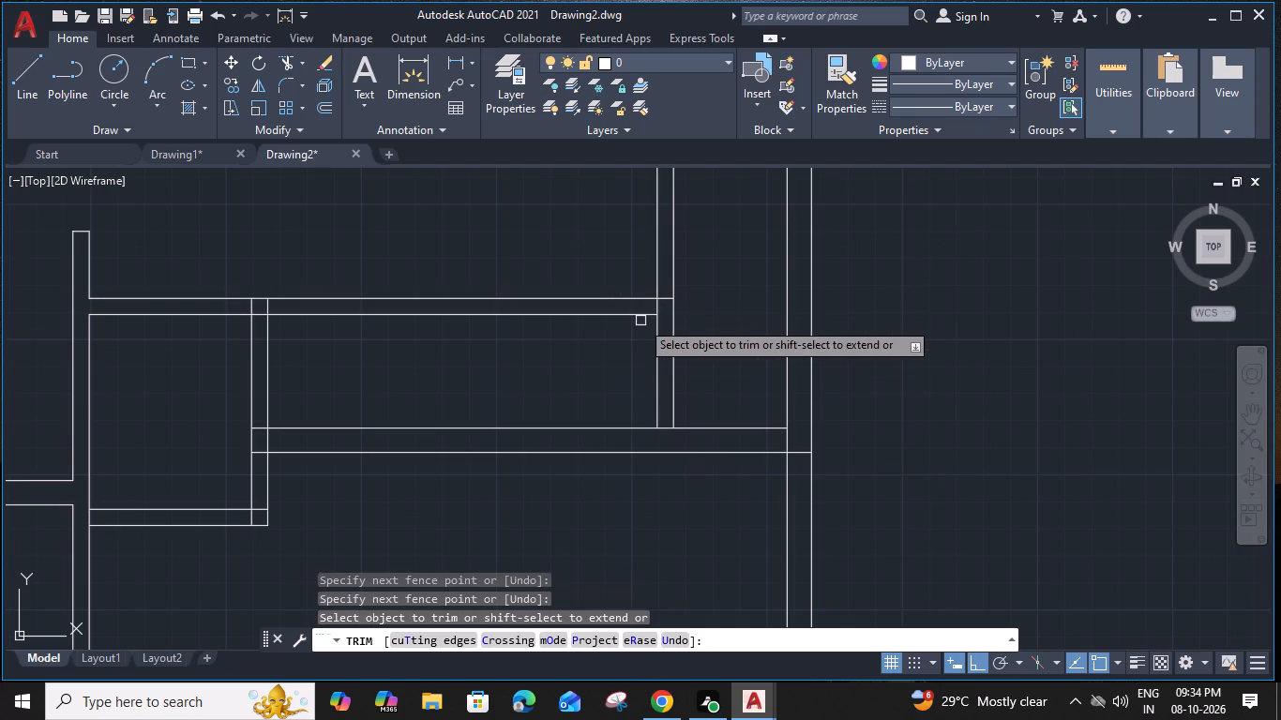
pyautogui.keyDown('shift'); pyautogui.click(640, 315); pyautogui.keyUp('shift')
pyautogui.click(702, 349)
pyautogui.click(600, 367)
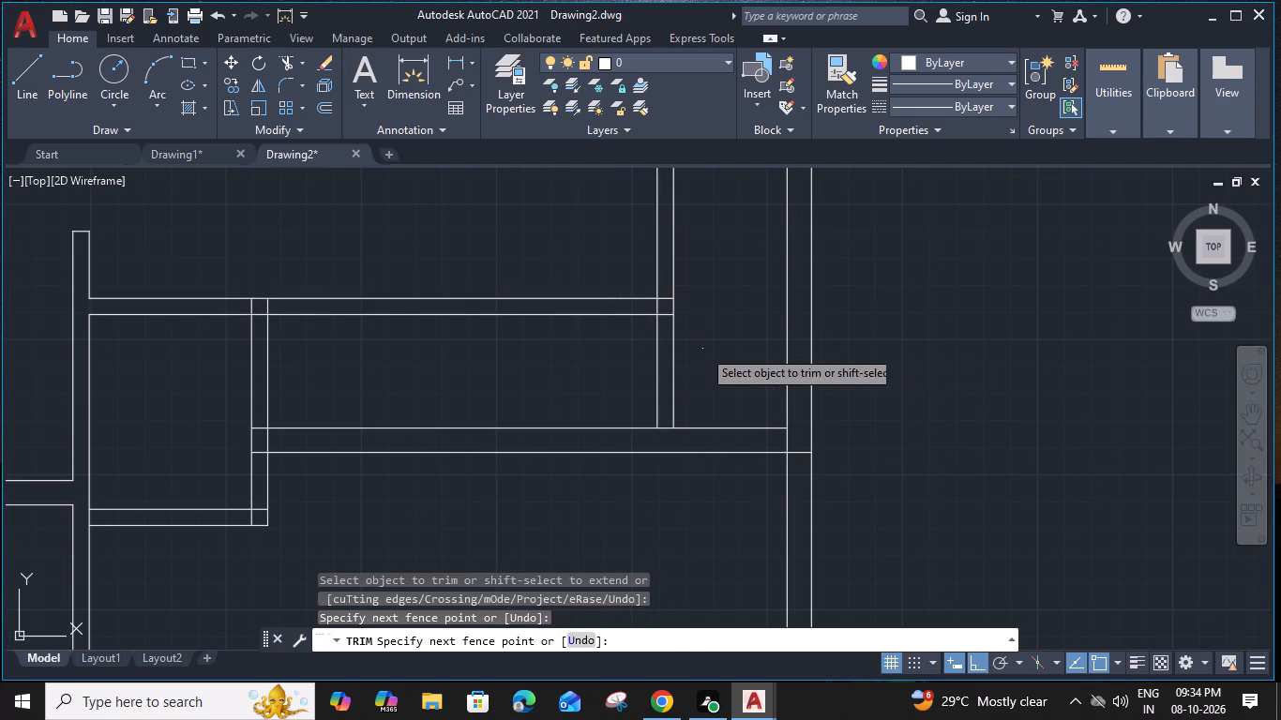
pyautogui.scroll(3, 650, 305)
pyautogui.click(662, 317)
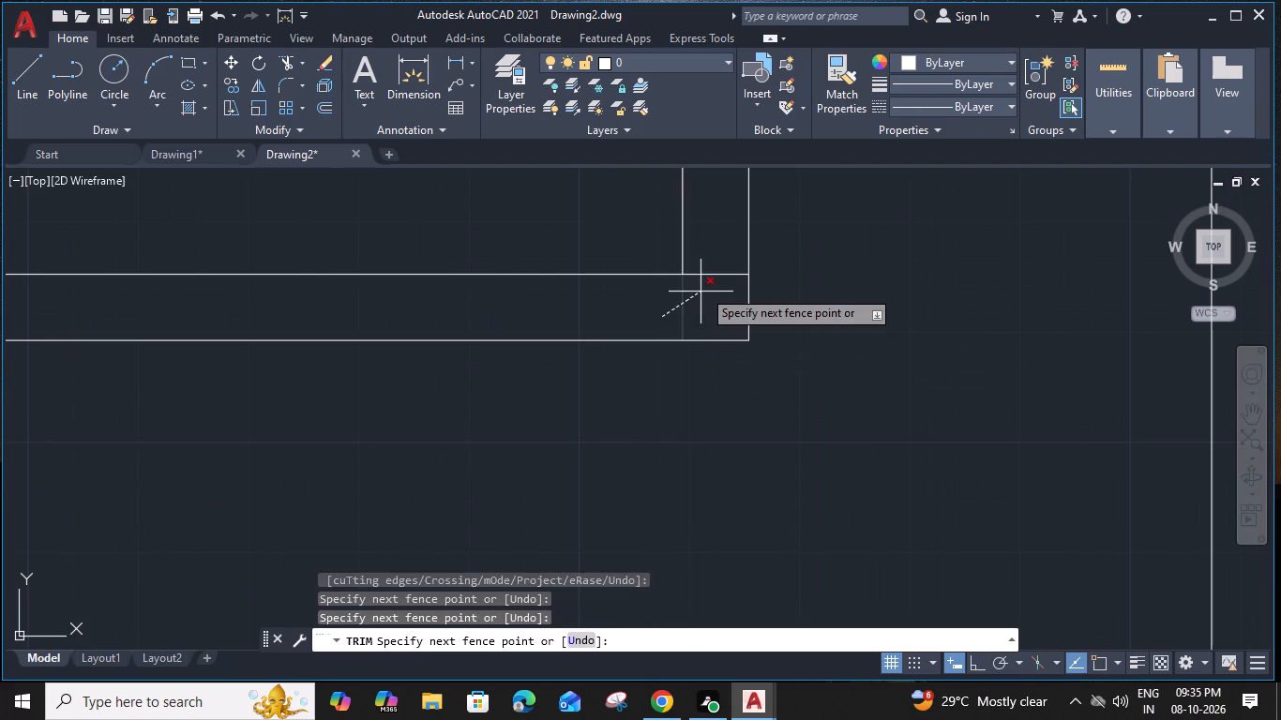
pyautogui.click(716, 265)
# Trim the small room's bottom east corner clean and cut the 9" wall's lines back to the short vertical wall's east face.
pyautogui.scroll(-4, 716, 265)
pyautogui.moveTo(528, 348); pyautogui.dragTo(728, 360, button='middle')
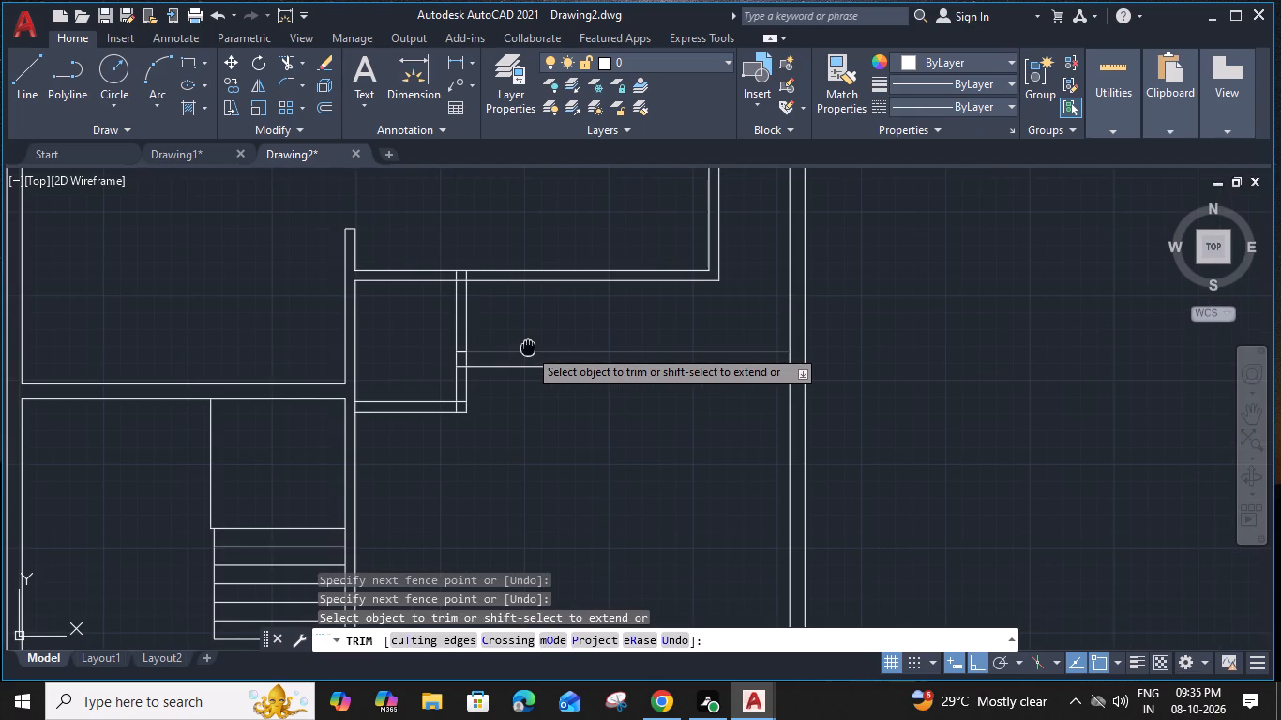
pyautogui.scroll(2, 680, 376)
pyautogui.click(625, 487)
pyautogui.click(633, 477)
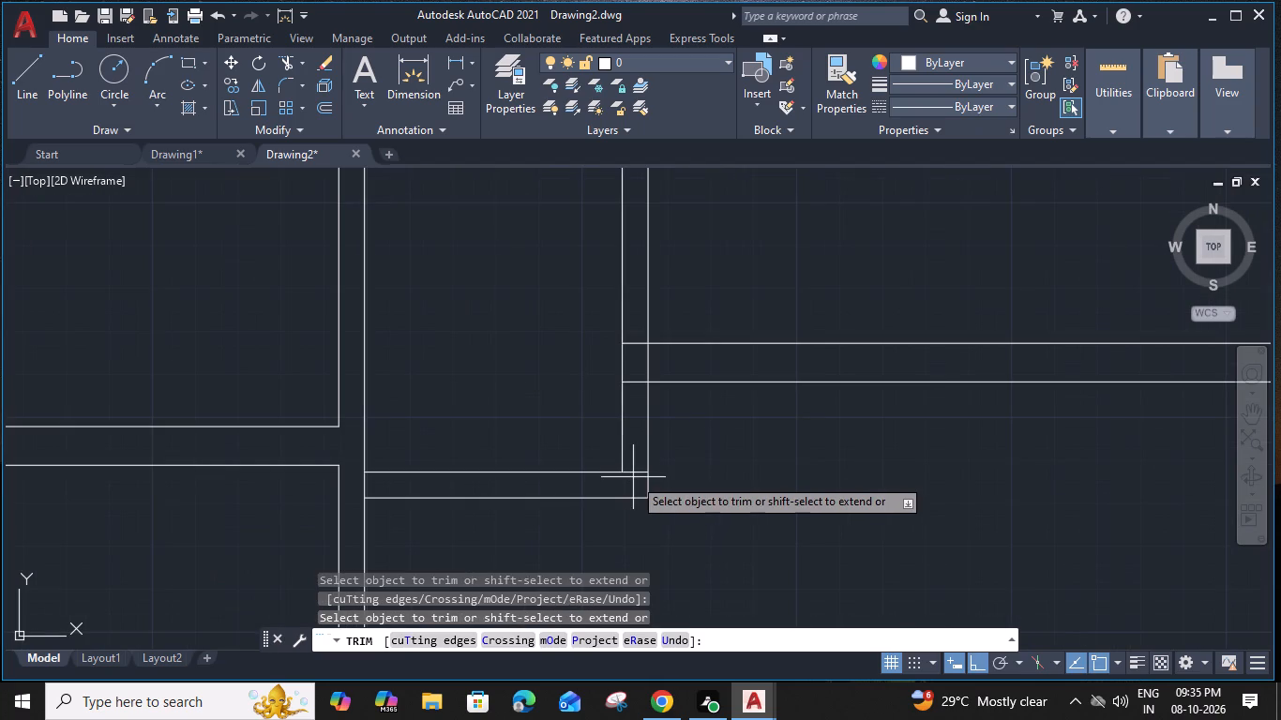
pyautogui.click(636, 328)
# Trim the overlapping lines where the small room's east wall meets the horizontal partition to form an open T-junction.
pyautogui.moveTo(636, 321); pyautogui.dragTo(637, 382, button='middle')
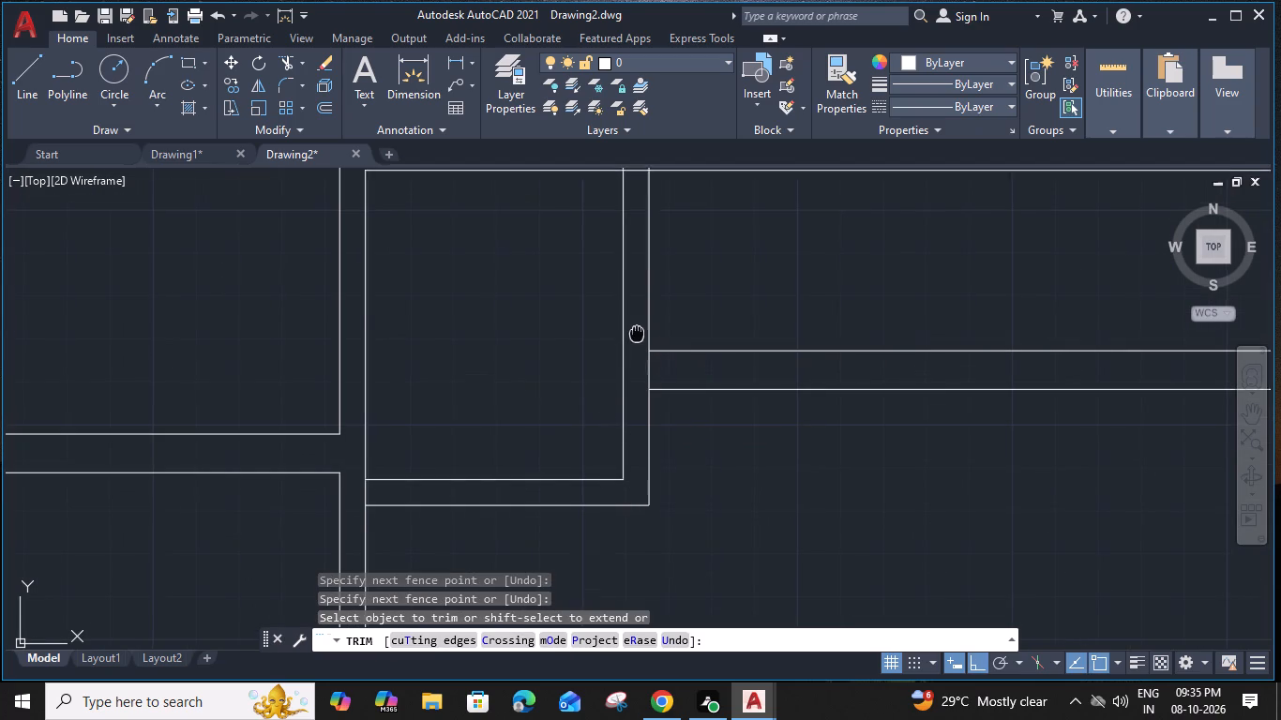
pyautogui.moveTo(637, 382); pyautogui.dragTo(629, 503, button='middle')
pyautogui.scroll(1, 626, 338)
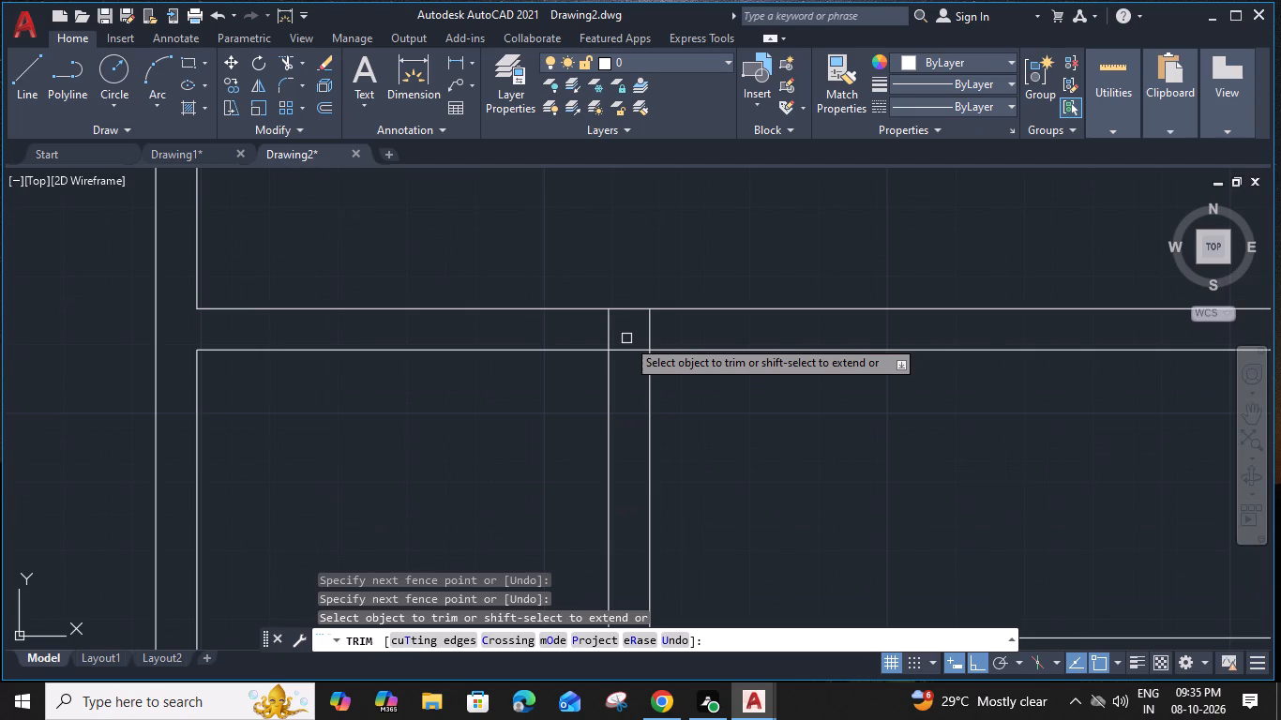
pyautogui.click(600, 327)
pyautogui.click(700, 331)
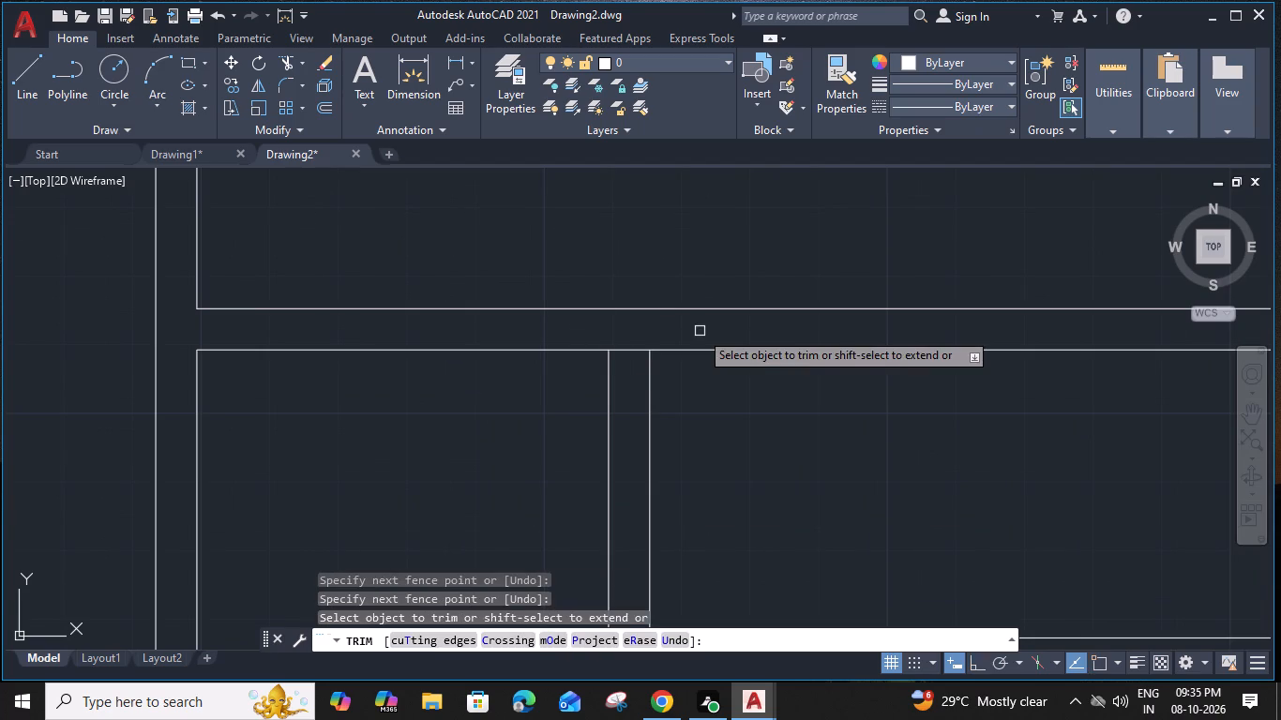
pyautogui.click(632, 336)
pyautogui.click(624, 421)
pyautogui.press('Escape')
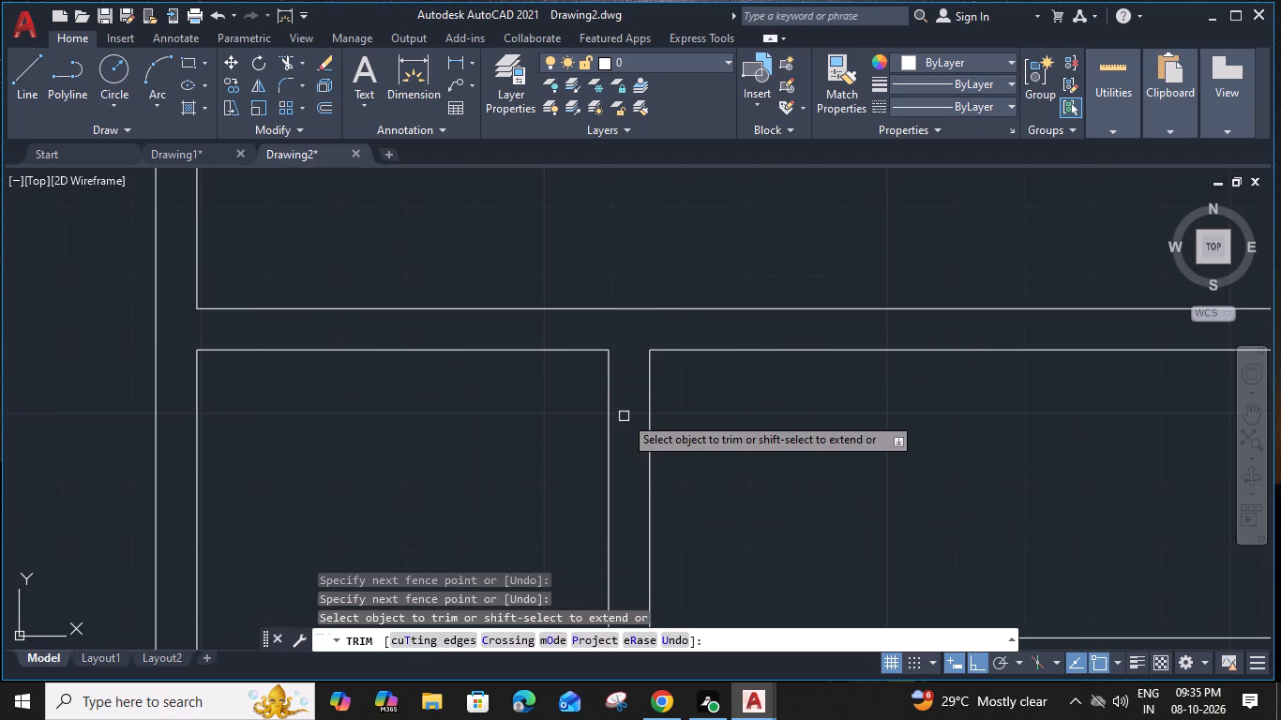
# Measure the small room's interior width and depth.
pyautogui.scroll(-2, 424, 481)
pyautogui.moveTo(427, 472); pyautogui.dragTo(489, 312, button='middle')
pyautogui.write('ME')
pyautogui.write('A')
pyautogui.press('space')
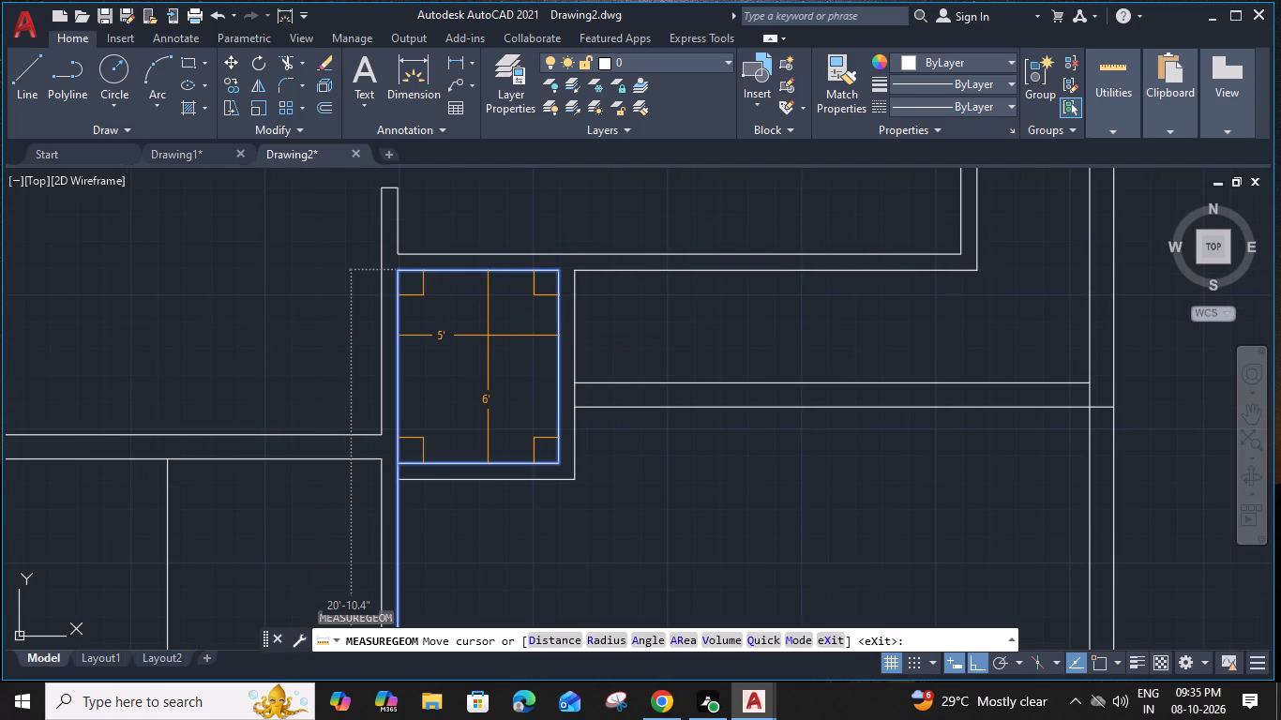
pyautogui.press('Escape')
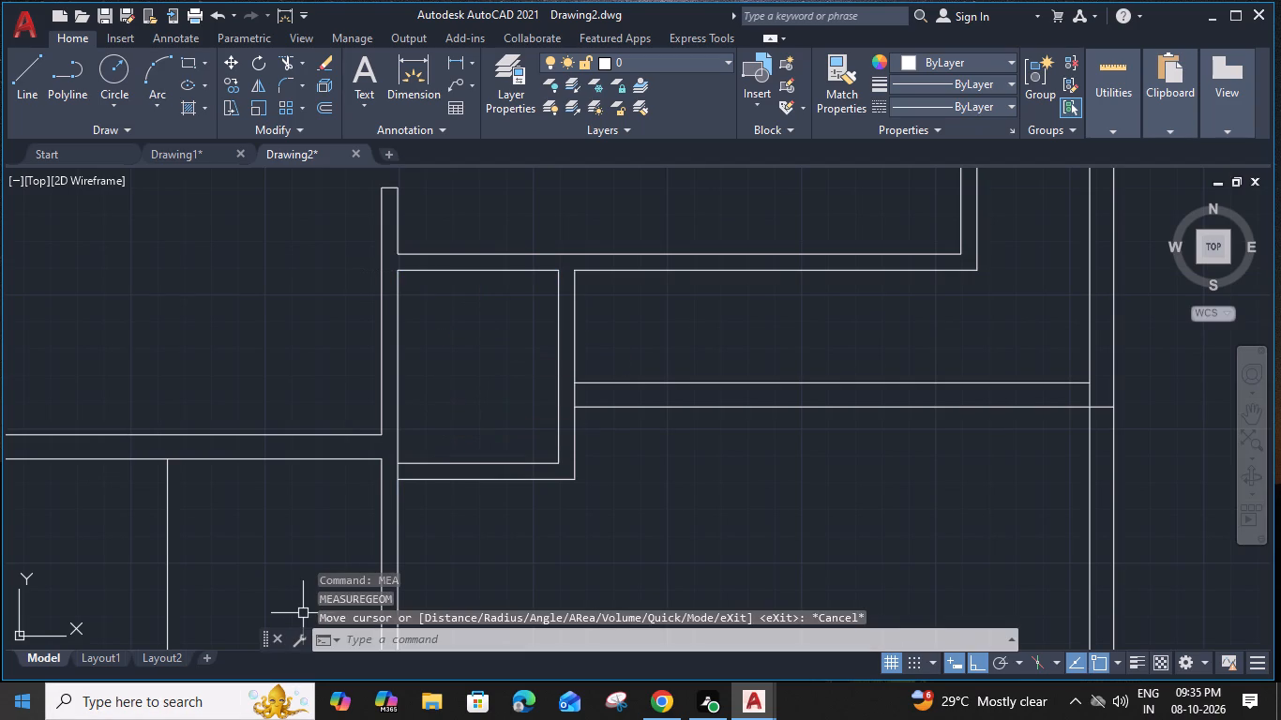
# Measure the horizontal wall just north of the staircase.
pyautogui.scroll(-1, 628, 385)
pyautogui.moveTo(662, 387); pyautogui.dragTo(648, 381, button='middle')
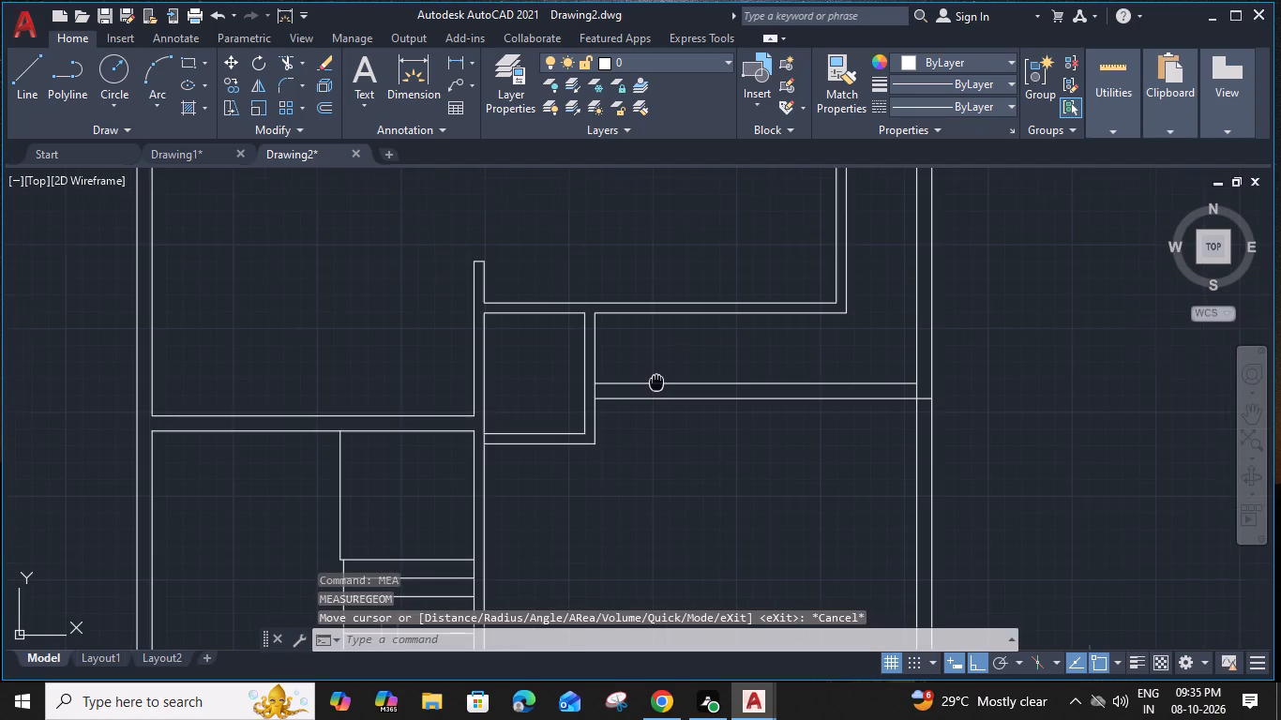
pyautogui.moveTo(648, 381); pyautogui.dragTo(543, 373, button='middle')
pyautogui.moveTo(454, 409); pyautogui.dragTo(648, 381, button='middle')
pyautogui.moveTo(648, 381); pyautogui.dragTo(642, 397, button='middle')
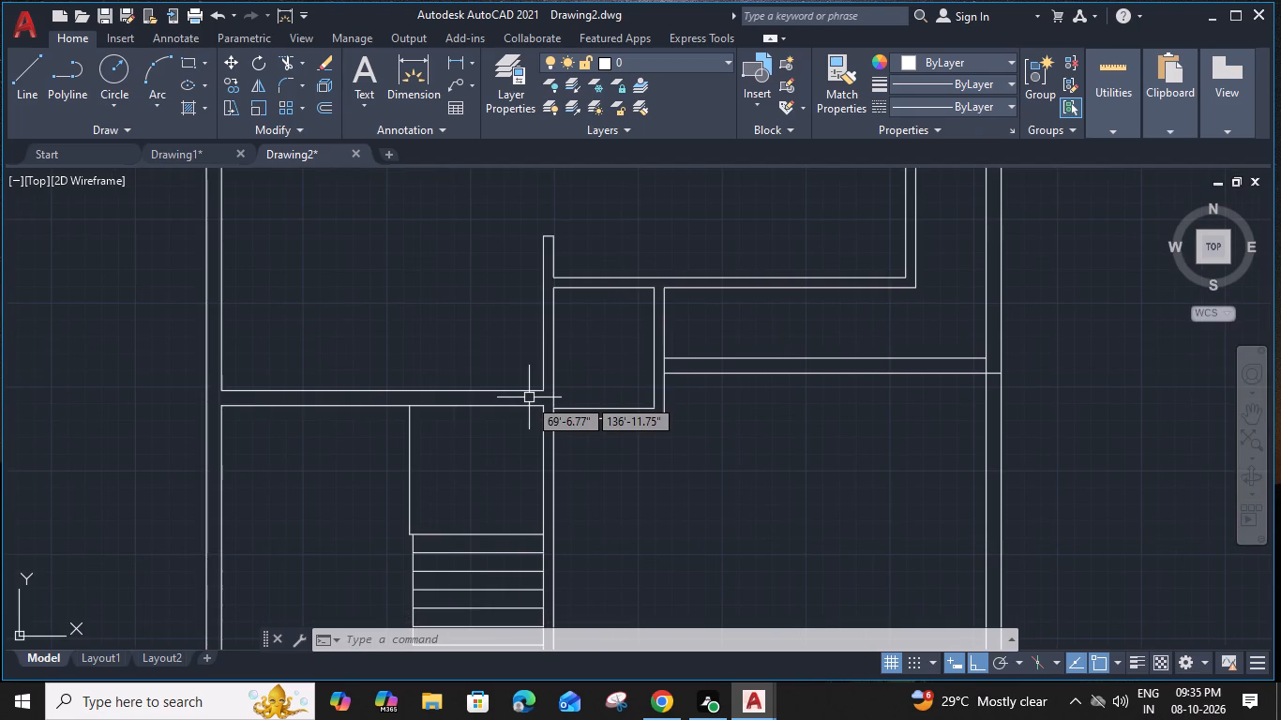
pyautogui.write('ME')
pyautogui.press('a')
pyautogui.press('space')
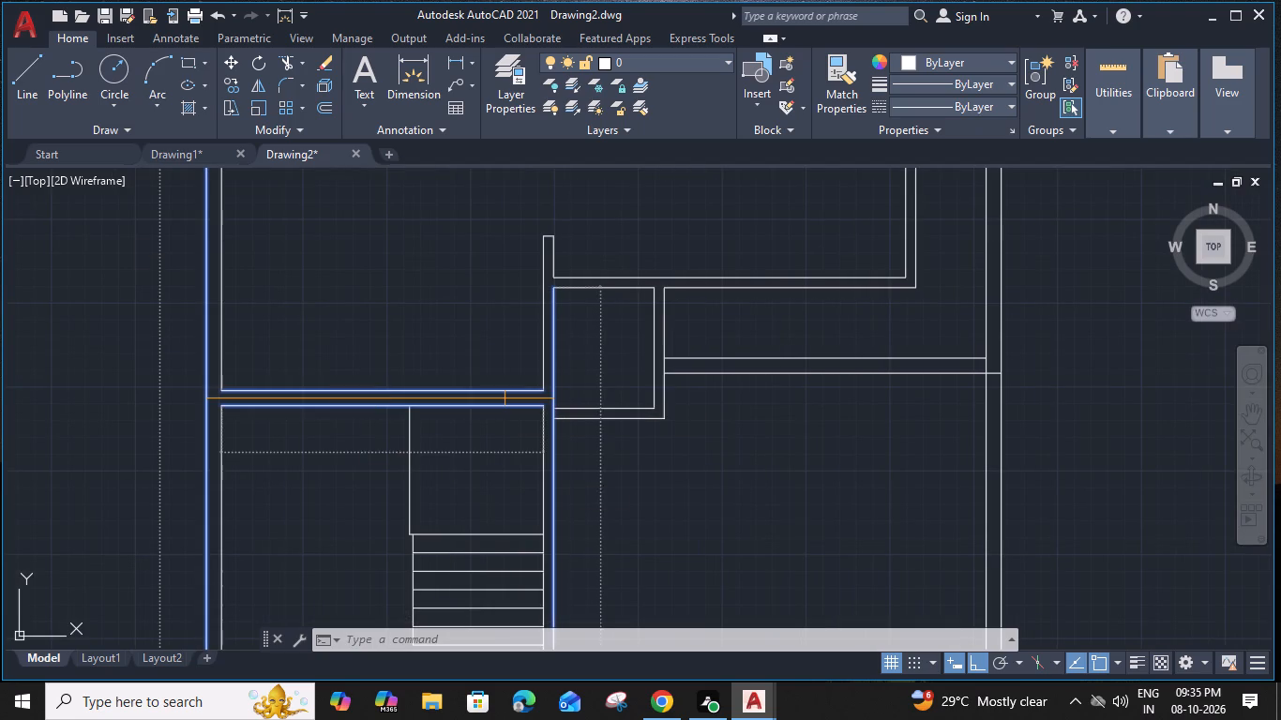
pyautogui.press('Escape')
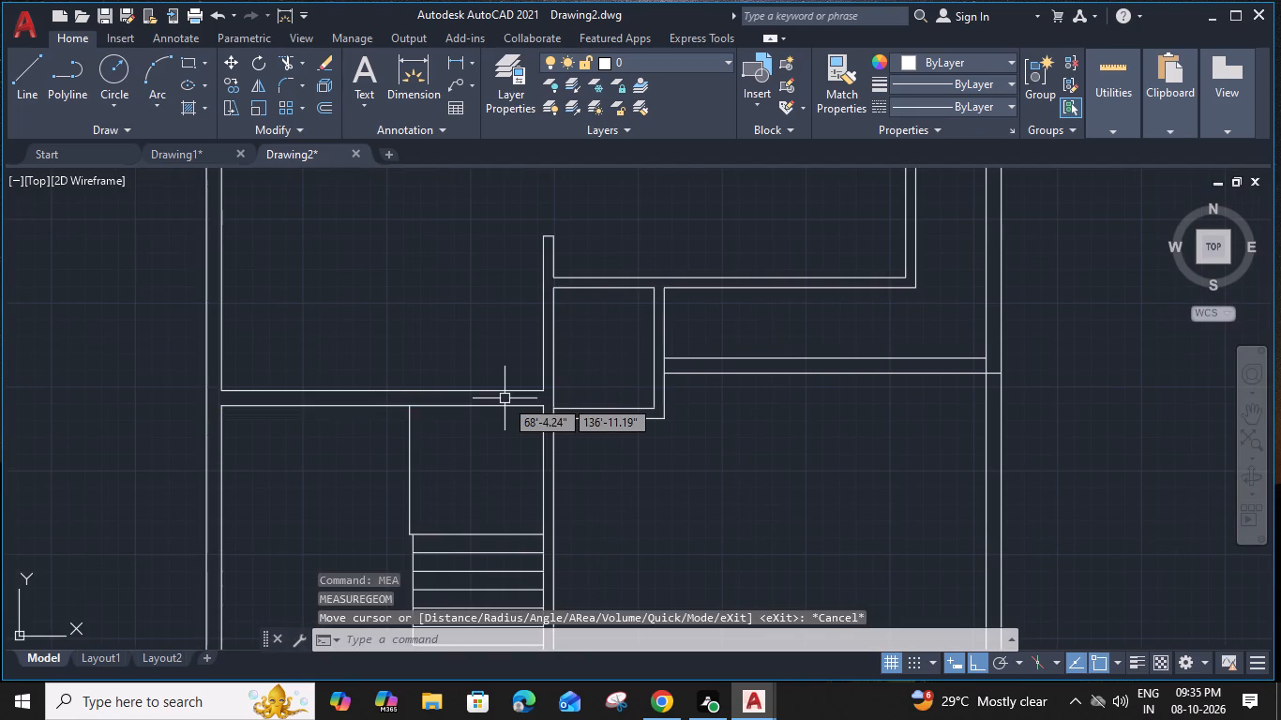
# Trim the small room's east wall line and the outer wall's inner line across the two ends of the 9" wall.
pyautogui.press('t')
pyautogui.press('r')
pyautogui.press('space')
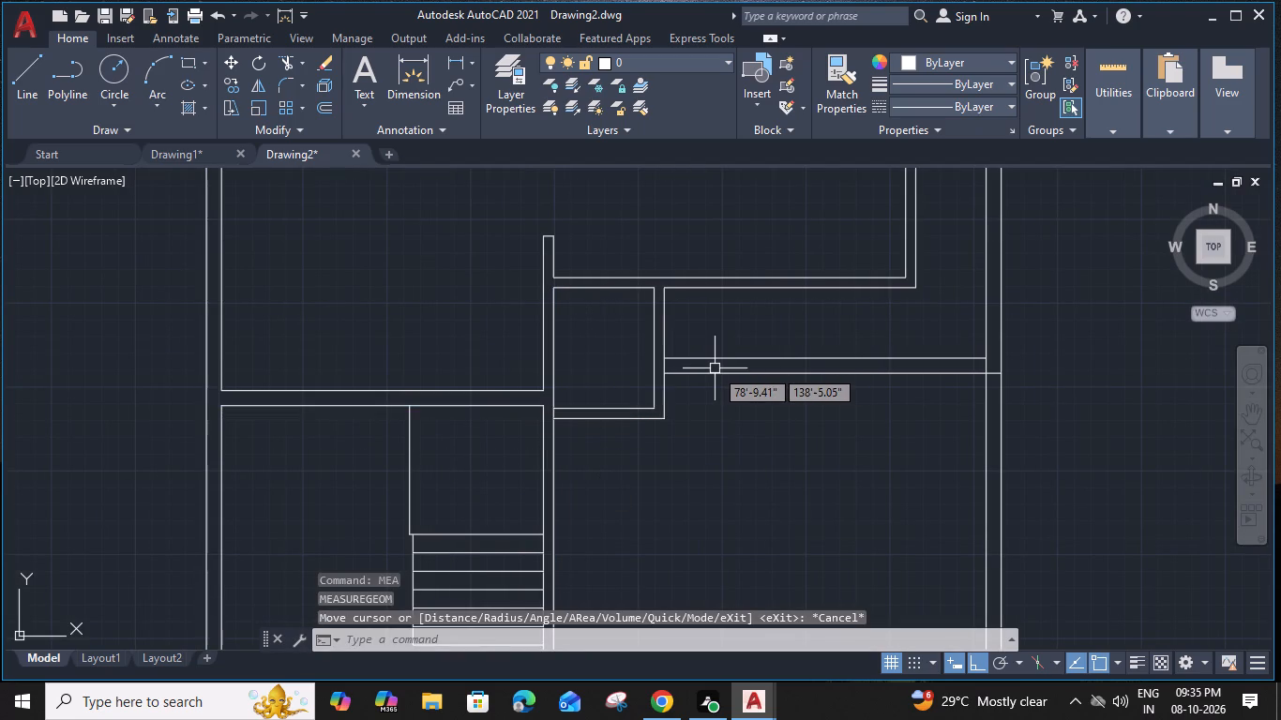
pyautogui.click(662, 364)
pyautogui.scroll(-2, 767, 385)
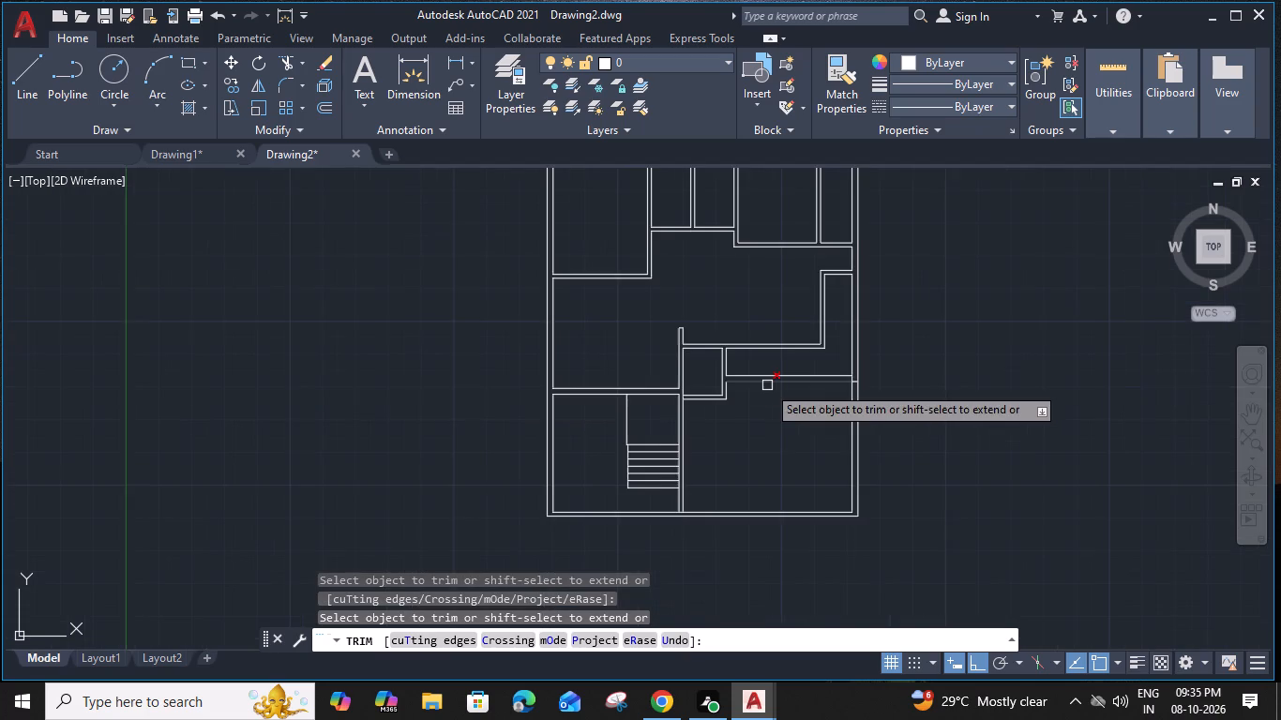
pyautogui.moveTo(758, 386); pyautogui.dragTo(603, 388, button='middle')
pyautogui.scroll(1, 700, 383)
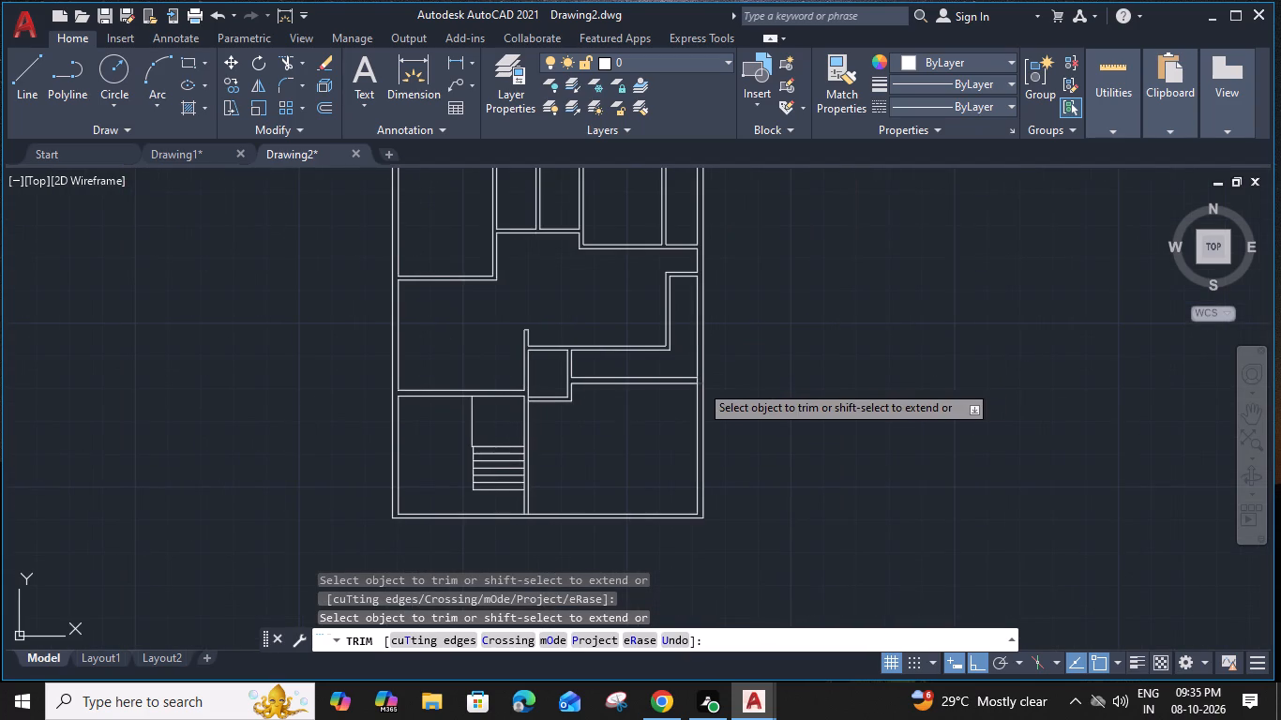
pyautogui.scroll(2, 700, 383)
pyautogui.click(695, 370)
pyautogui.scroll(-3, 695, 370)
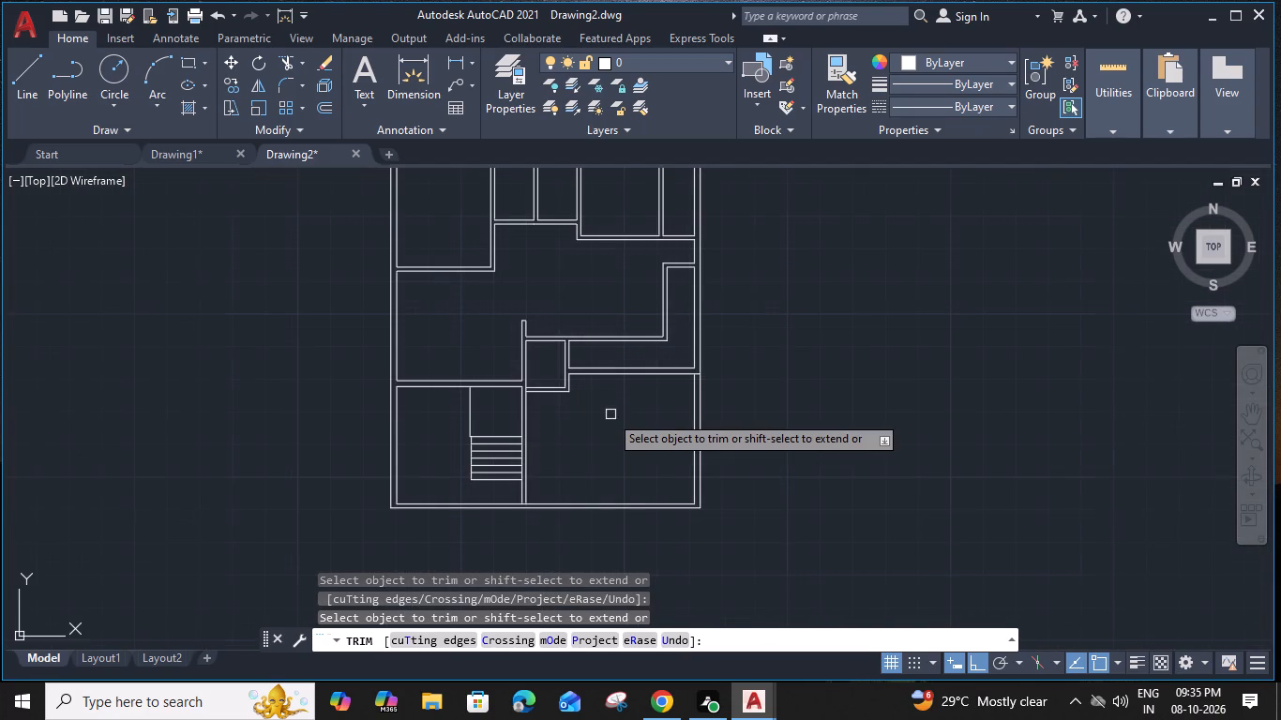
pyautogui.press('Escape')
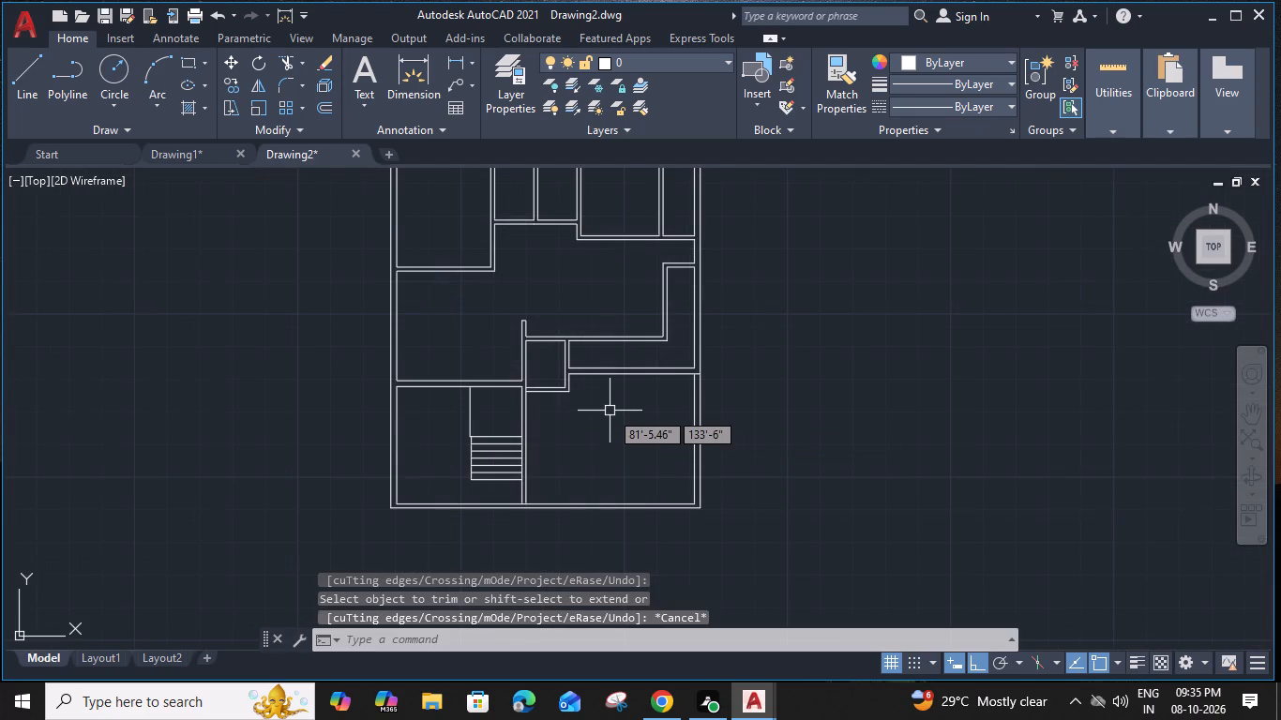
# Draw a short vertical line across the midpoint of the south wall of the larger room beside the narrow northeast room.
pyautogui.moveTo(615, 411); pyautogui.dragTo(717, 383, button='middle')
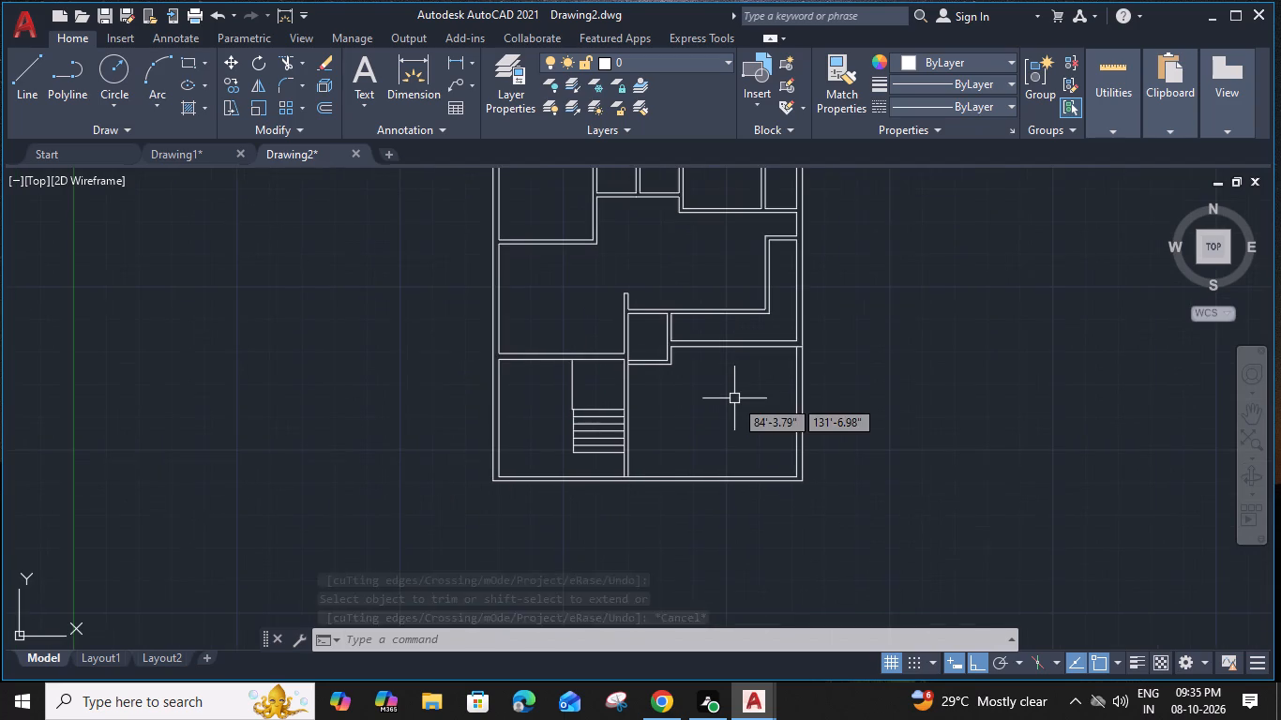
pyautogui.moveTo(735, 397); pyautogui.dragTo(738, 424, button='middle')
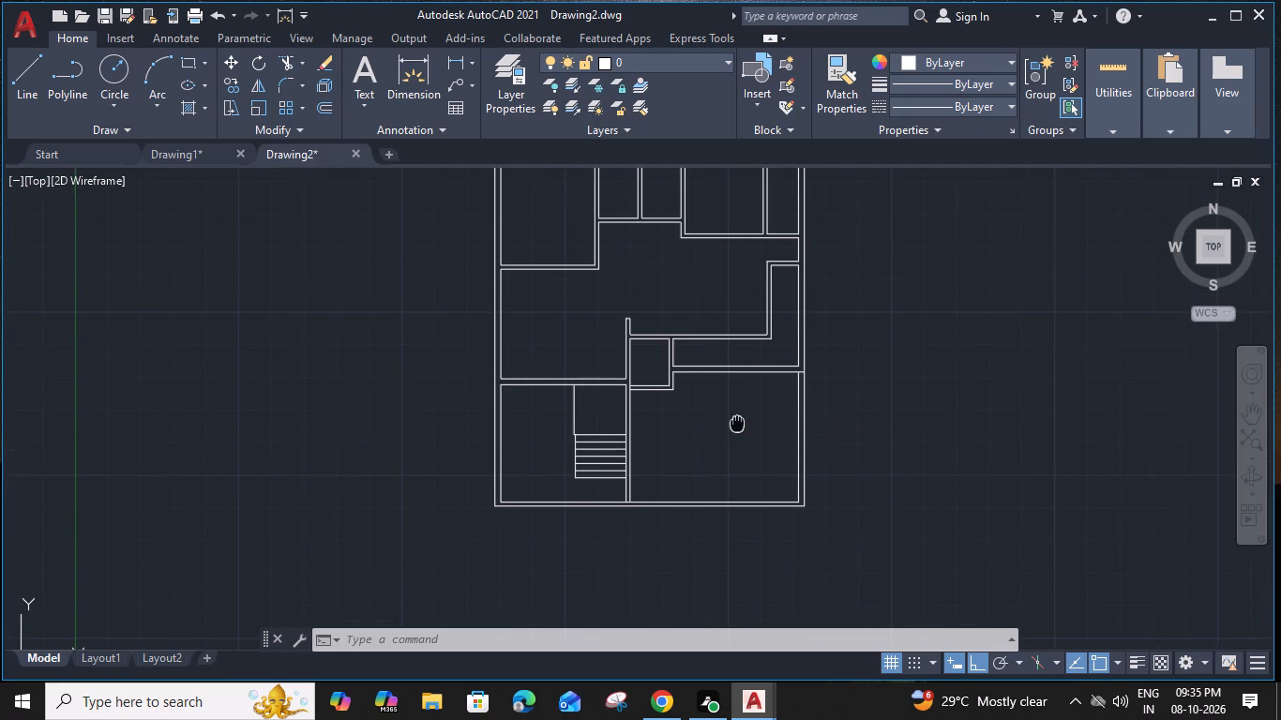
pyautogui.moveTo(738, 424); pyautogui.dragTo(761, 503, button='middle')
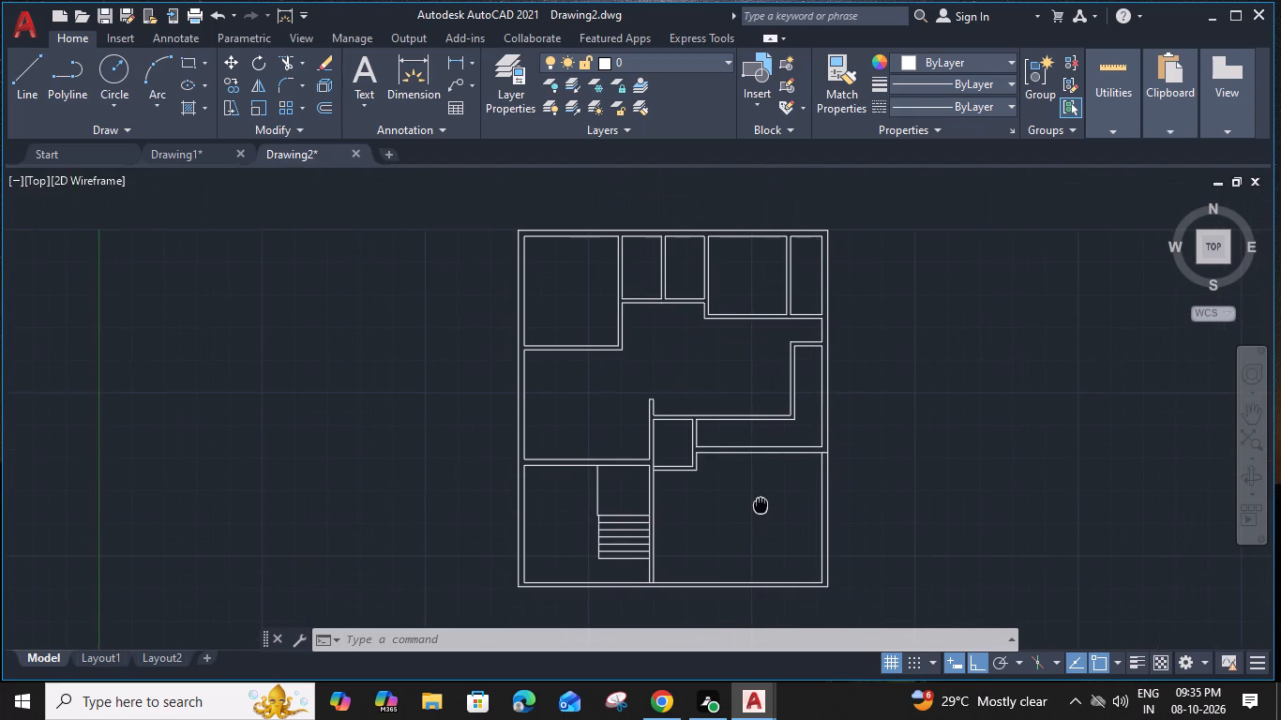
pyautogui.scroll(2, 746, 286)
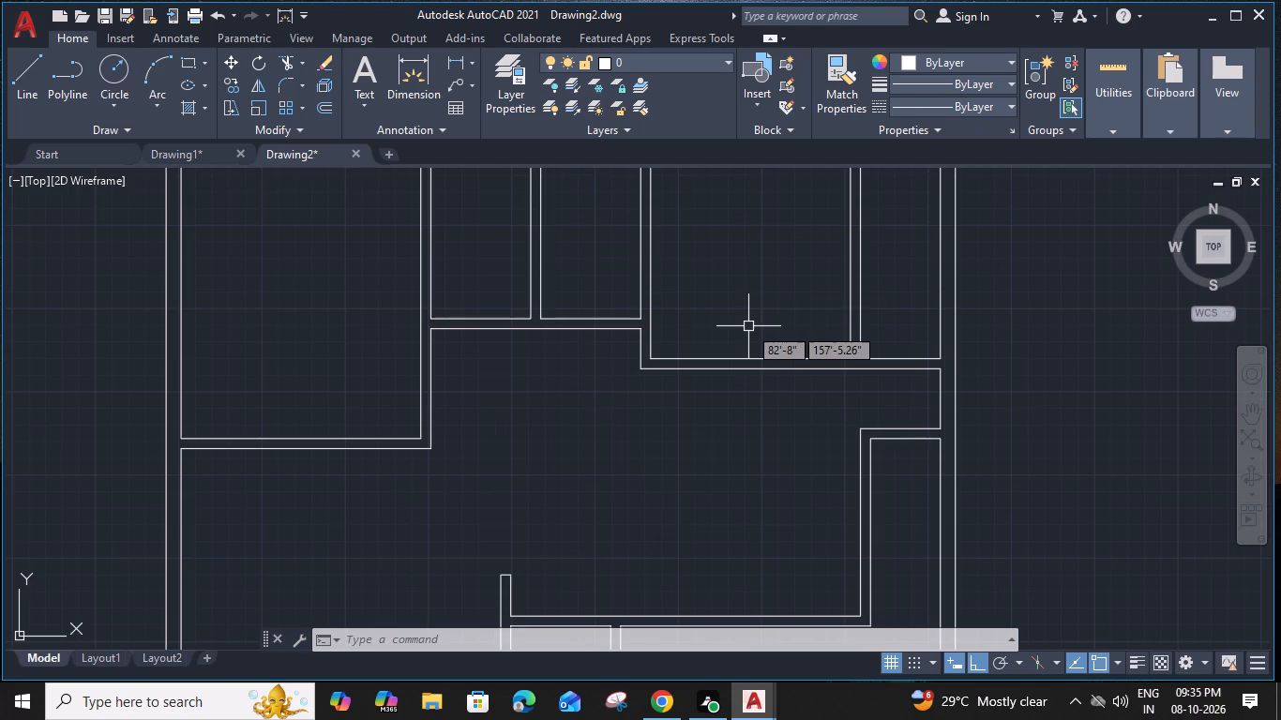
pyautogui.write('L')
pyautogui.press('space')
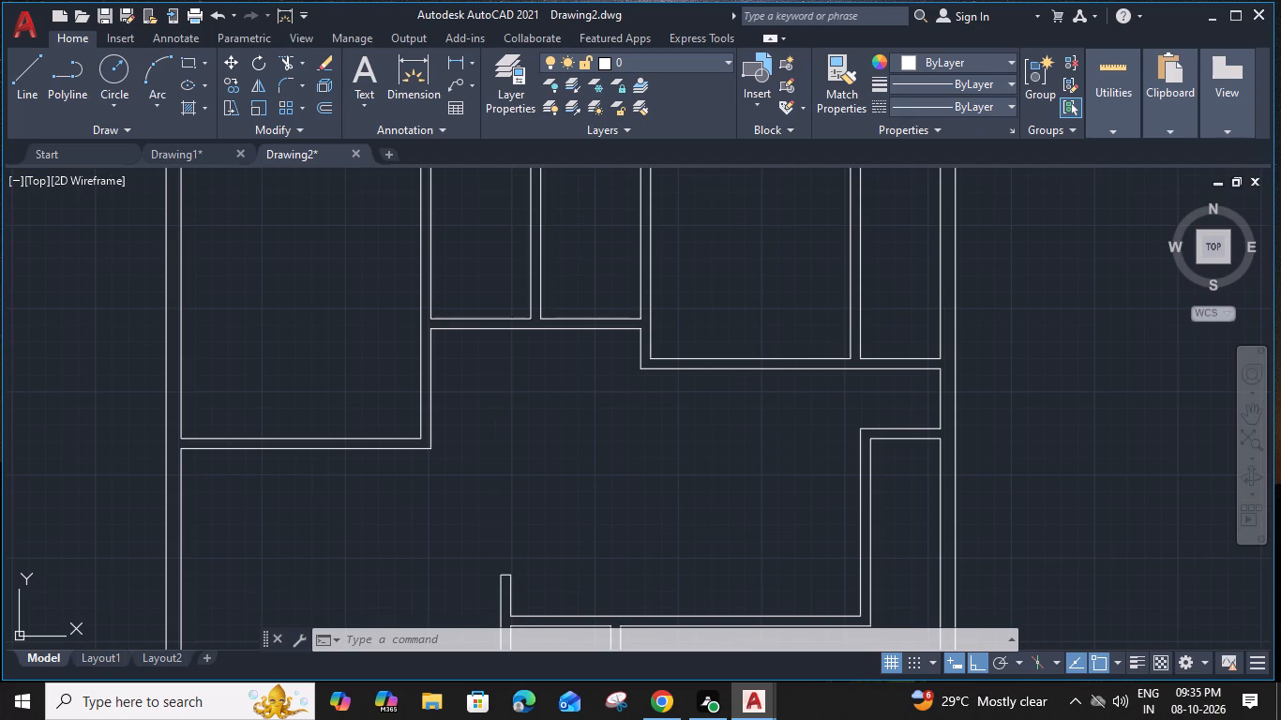
pyautogui.click(750, 360)
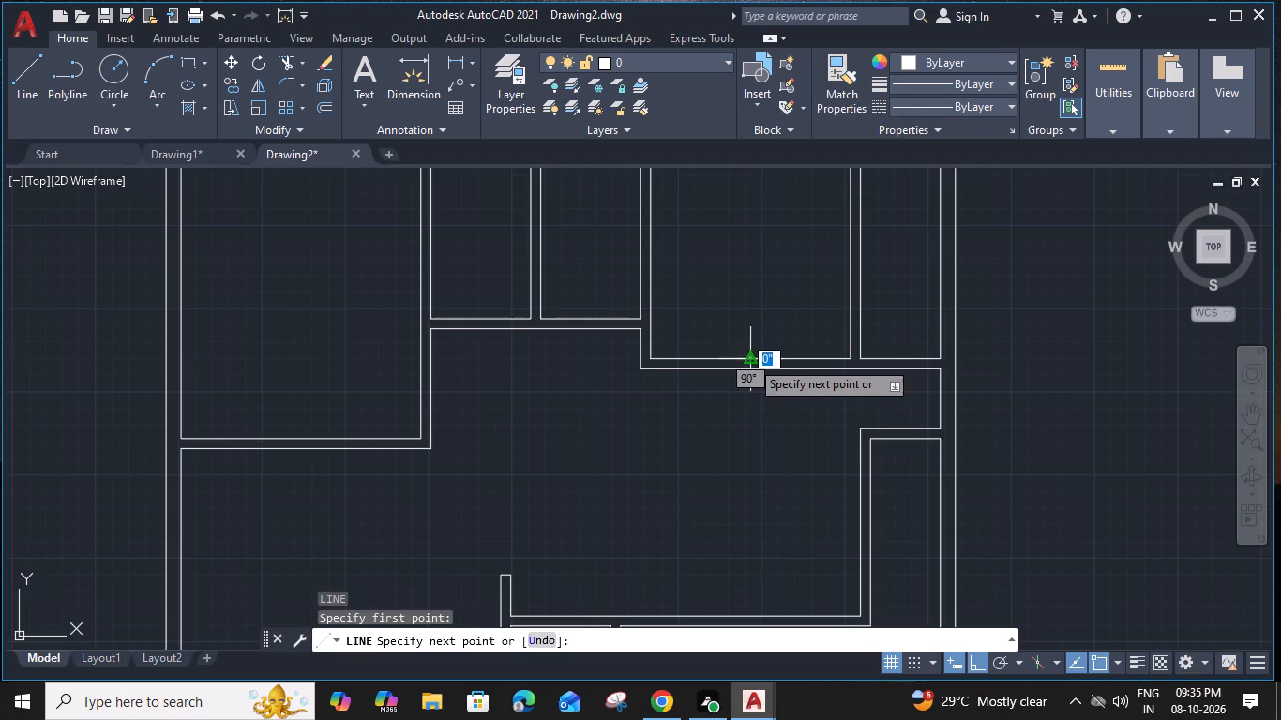
pyautogui.click(750, 371)
pyautogui.press('Escape')
# Draw short vertical lines across the east and west ends of the wall south of the two small north rooms.
pyautogui.moveTo(570, 364); pyautogui.dragTo(717, 378, button='middle')
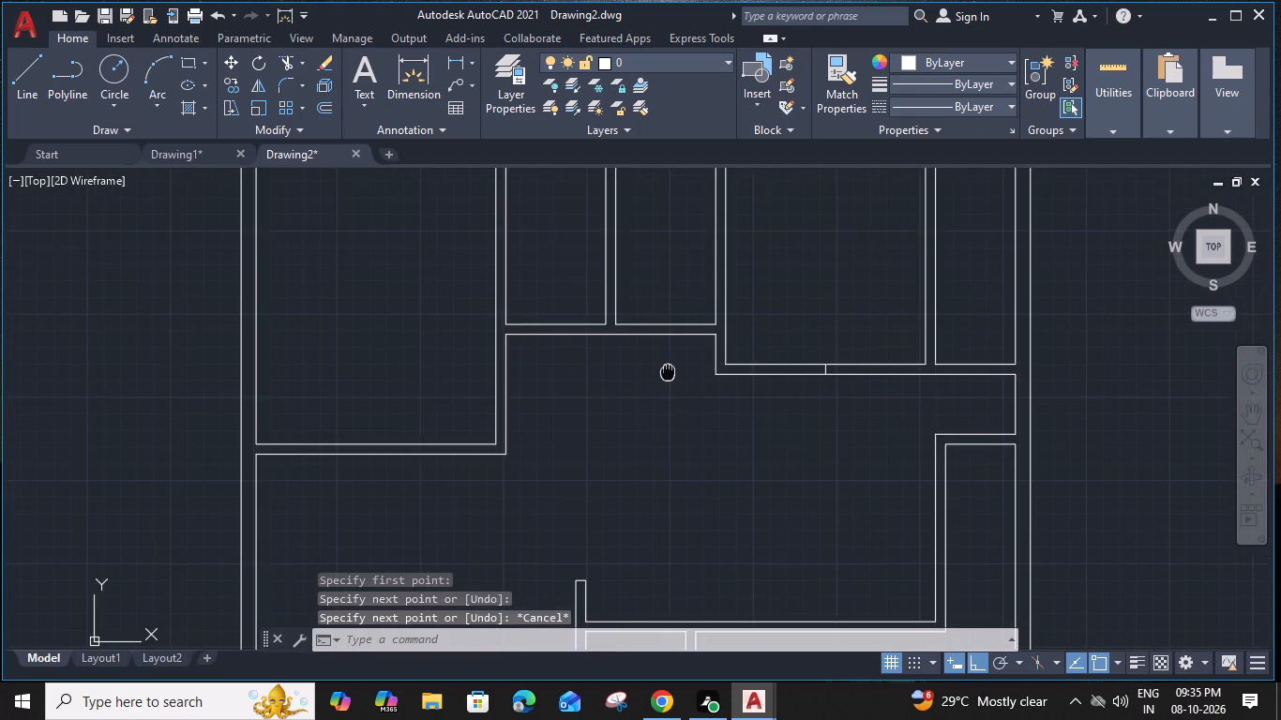
pyautogui.press('l')
pyautogui.press('space')
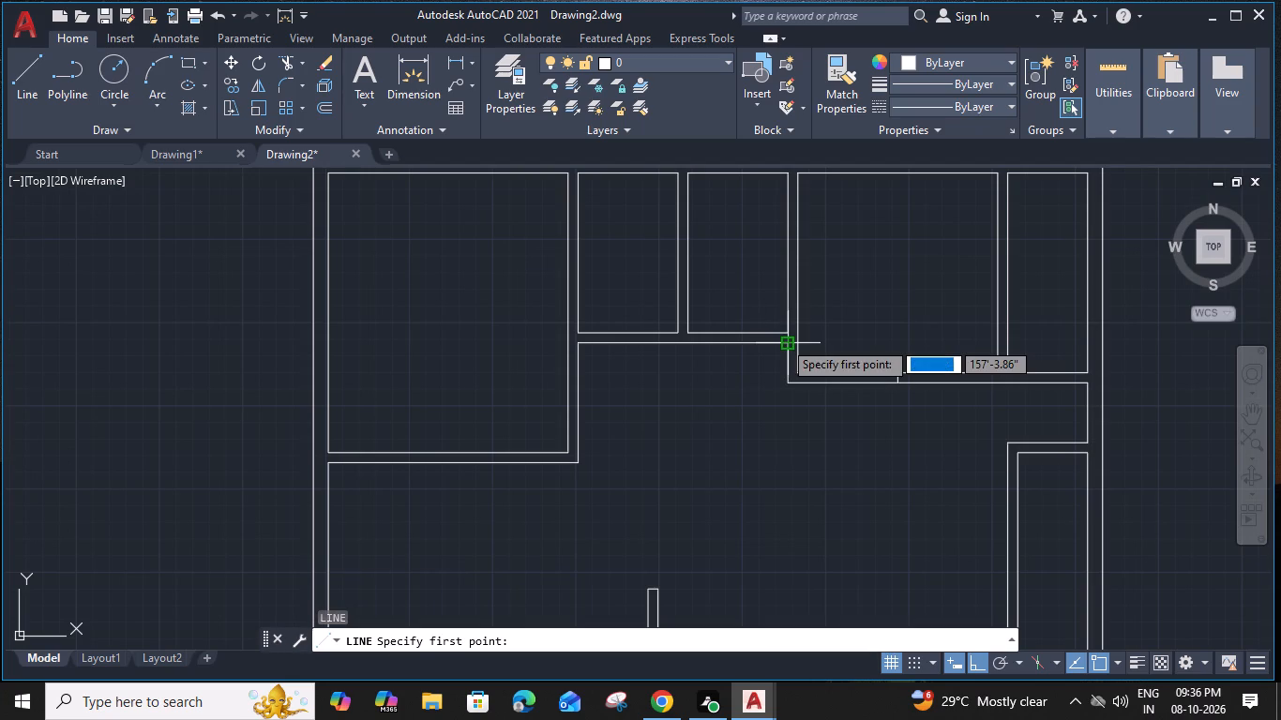
pyautogui.scroll(1, 783, 340)
pyautogui.click(791, 346)
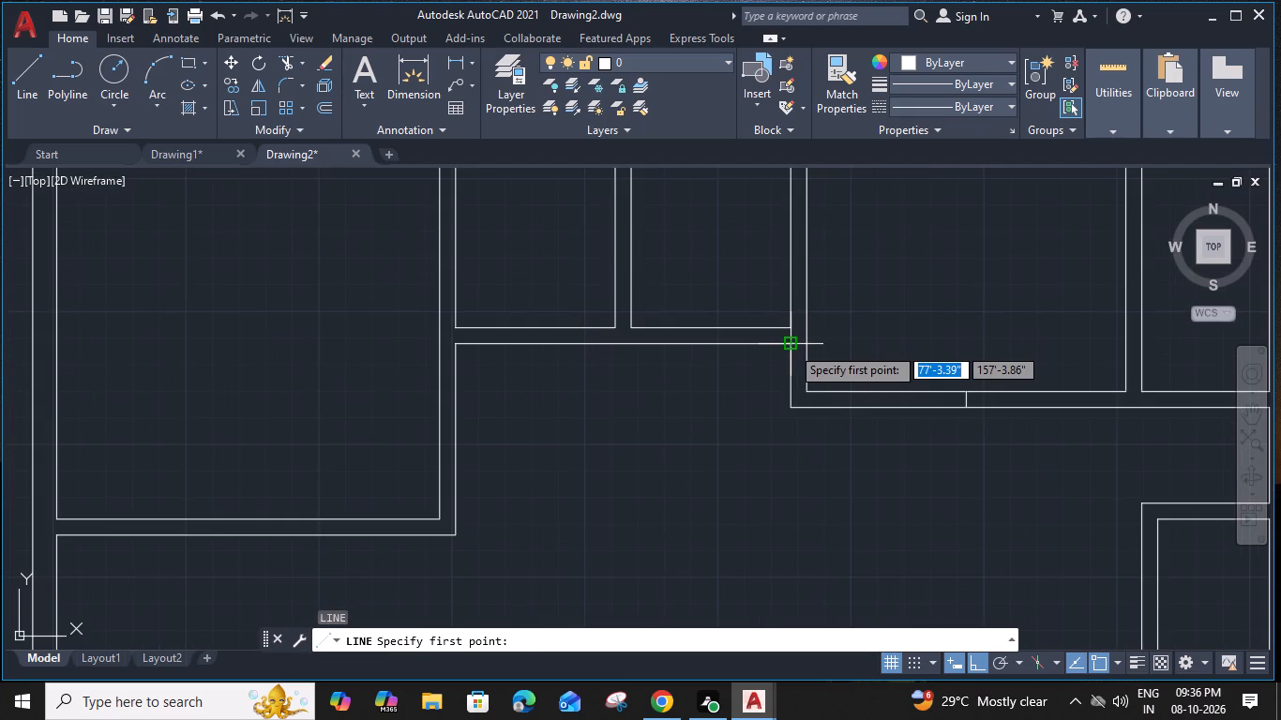
pyautogui.click(790, 330)
pyautogui.press('Escape')
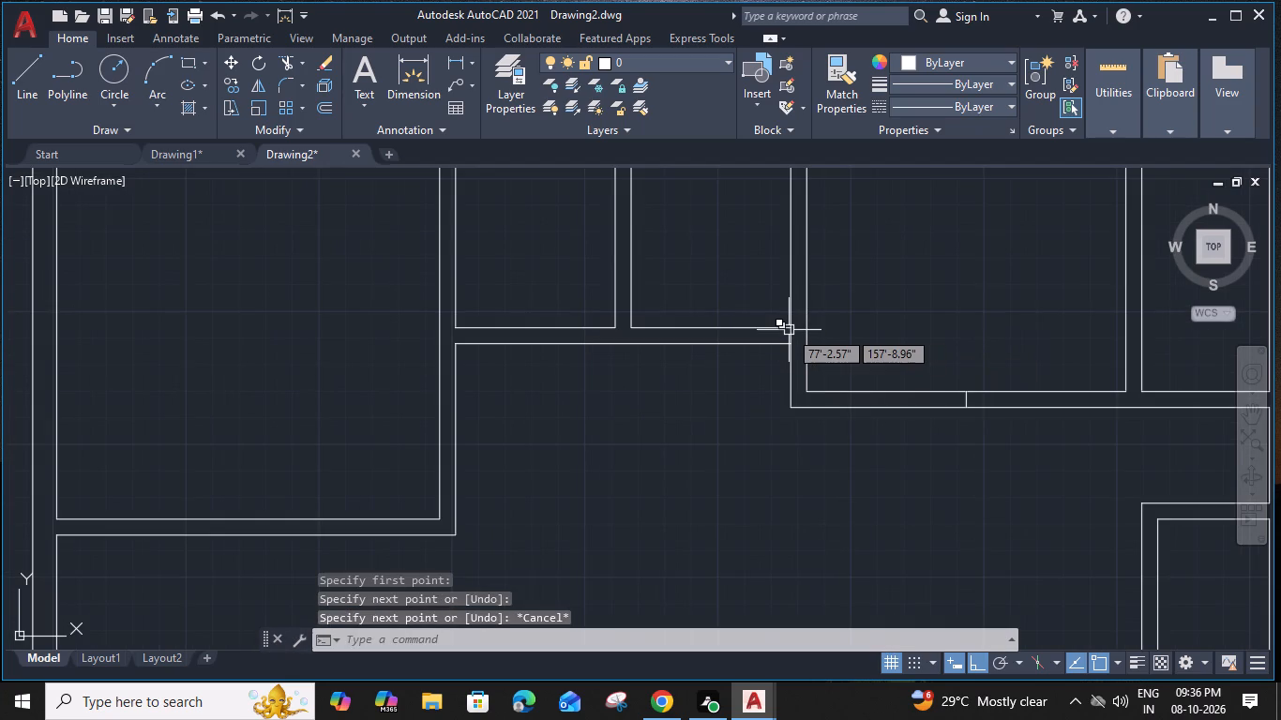
pyautogui.press('space')
pyautogui.click(452, 325)
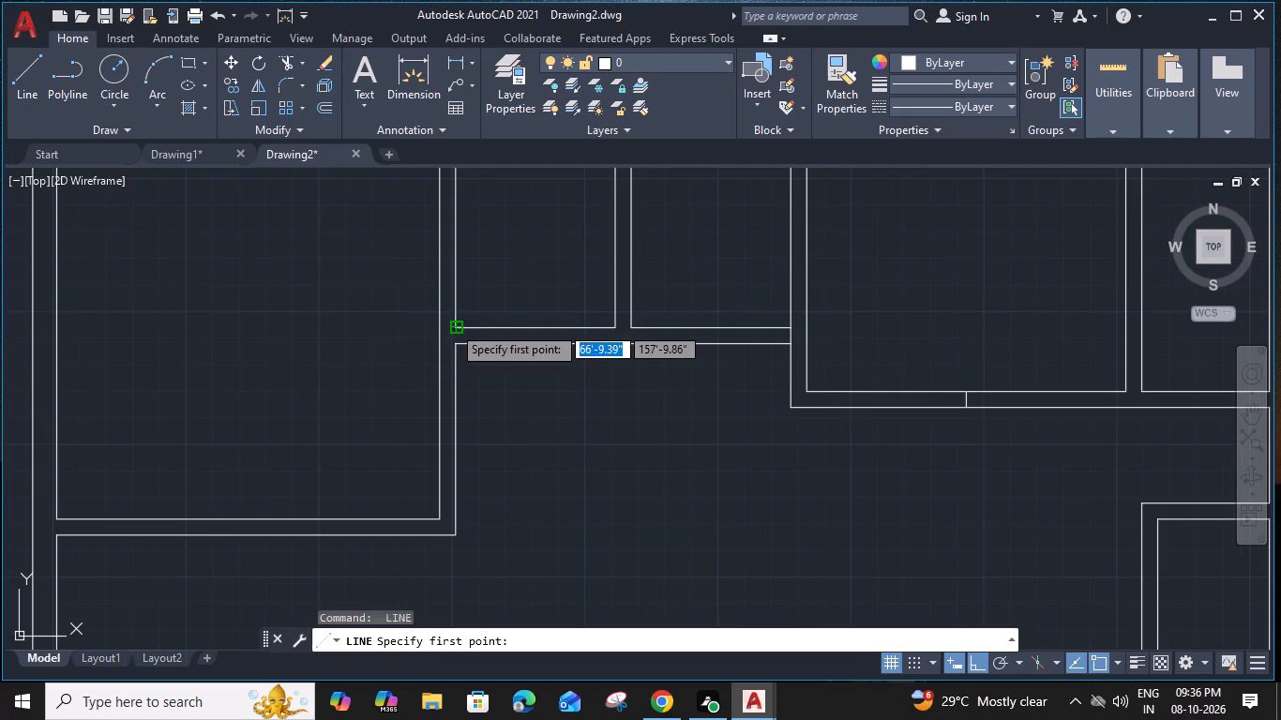
pyautogui.click(456, 346)
pyautogui.press('Escape')
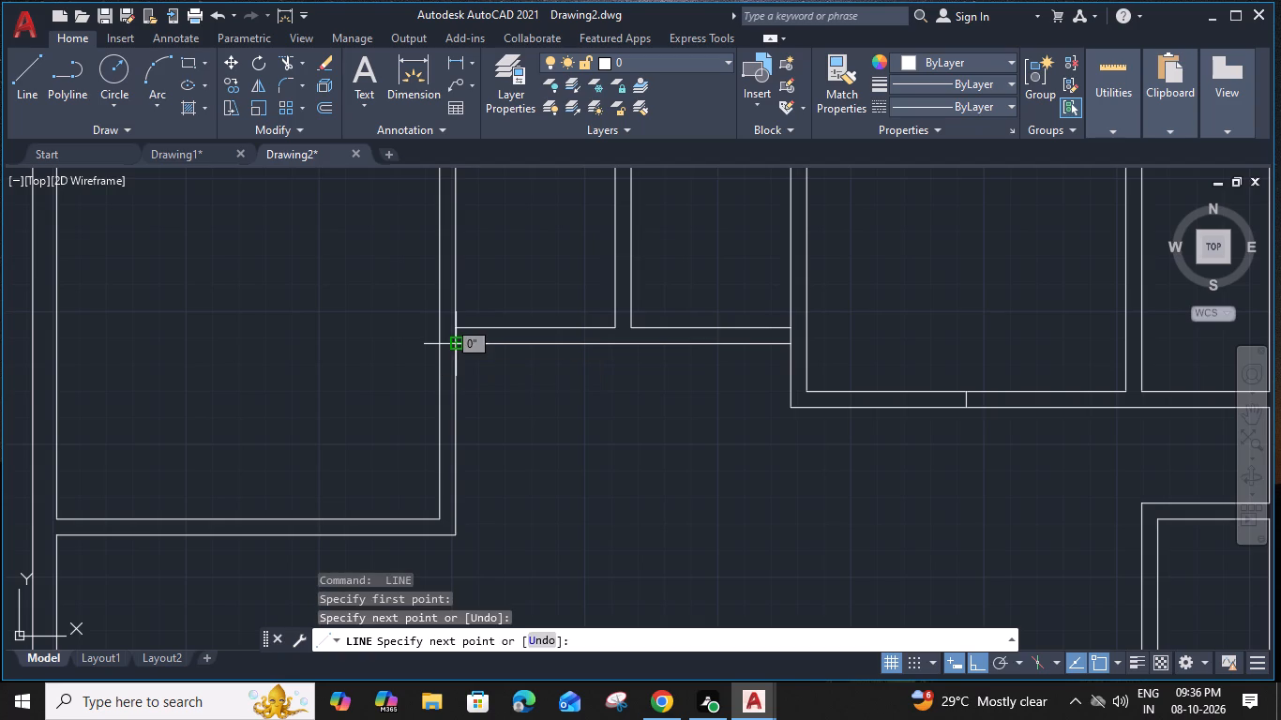
# Draw a short horizontal line across the south end of the northwest room's east wall, level with the room's inner south line.
pyautogui.moveTo(491, 408); pyautogui.dragTo(572, 305, button='middle')
pyautogui.press('space')
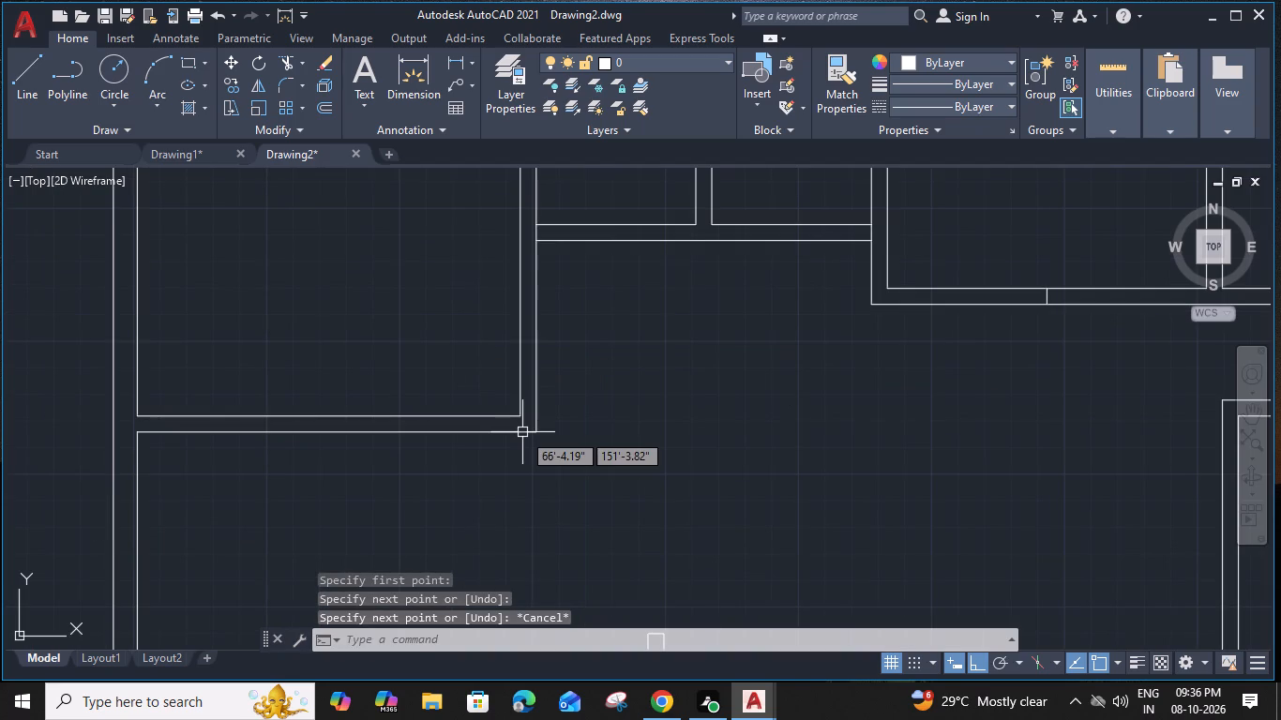
pyautogui.click(522, 417)
pyautogui.click(535, 417)
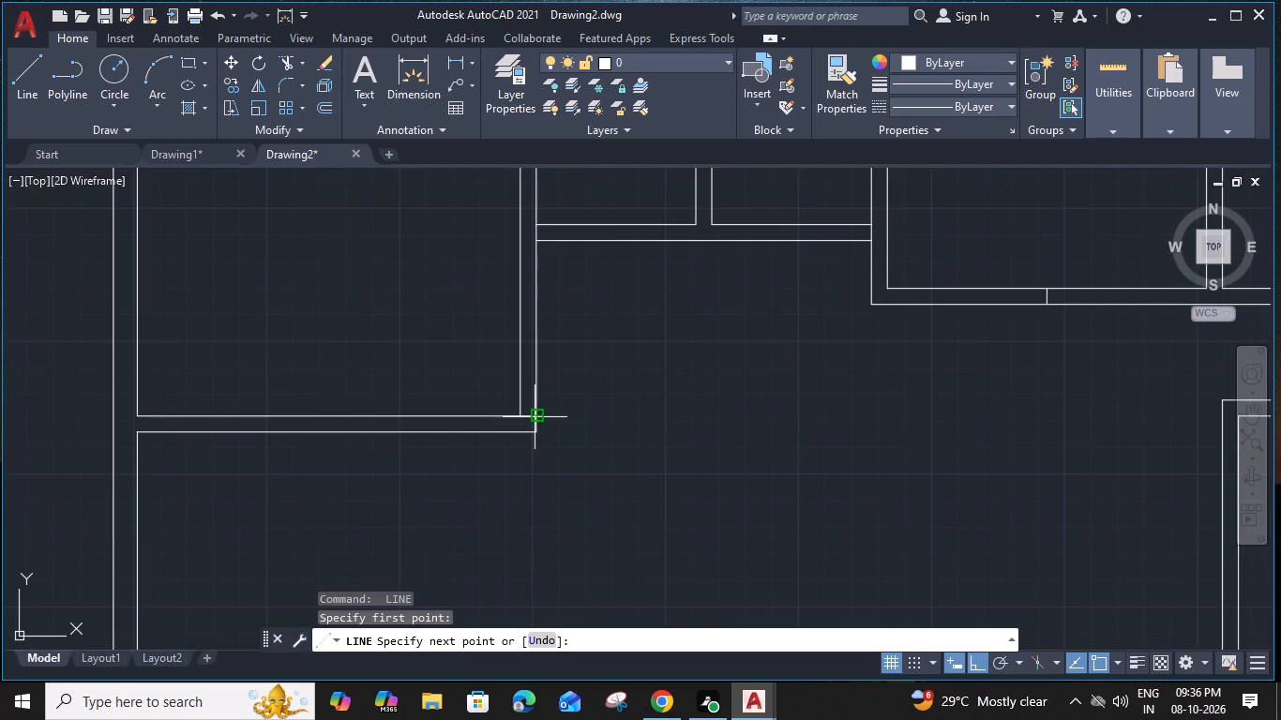
pyautogui.press('Escape')
# Draw a short vertical line across the west end of the north wall of the small room northeast of the staircase.
pyautogui.scroll(-1, 656, 379)
pyautogui.moveTo(694, 411); pyautogui.dragTo(606, 301, button='middle')
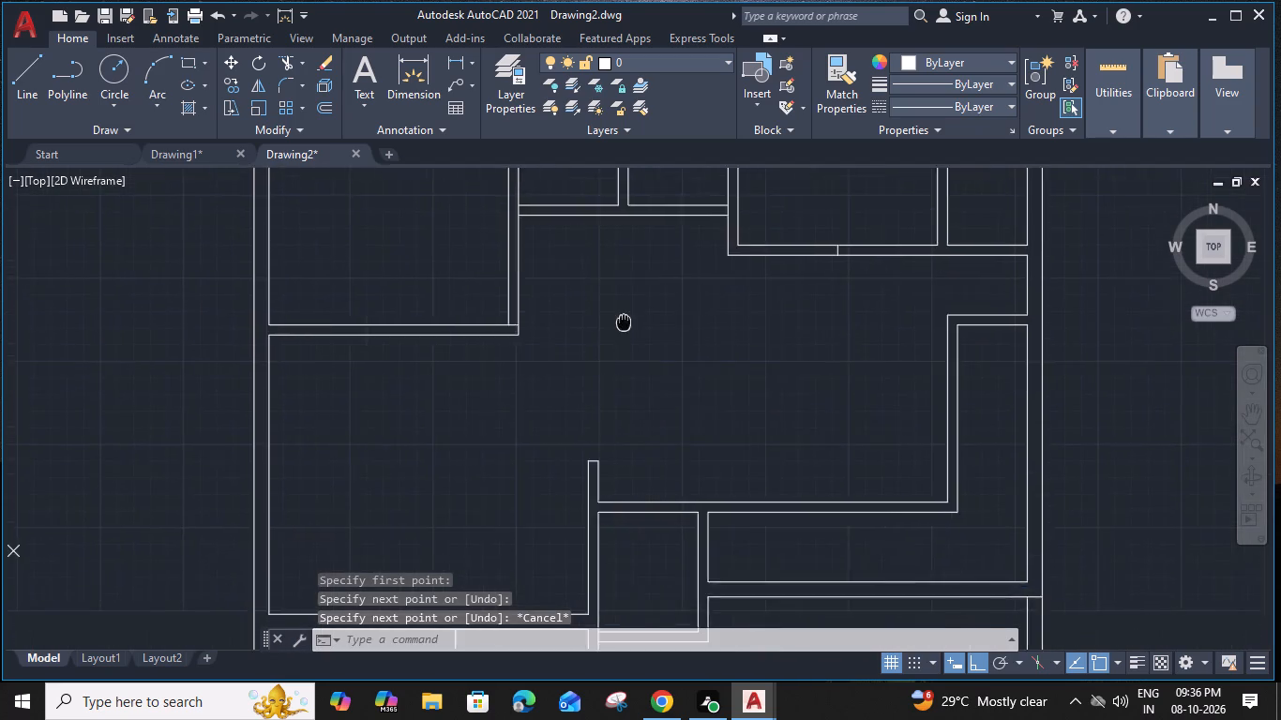
pyautogui.moveTo(606, 301); pyautogui.dragTo(562, 146, button='middle')
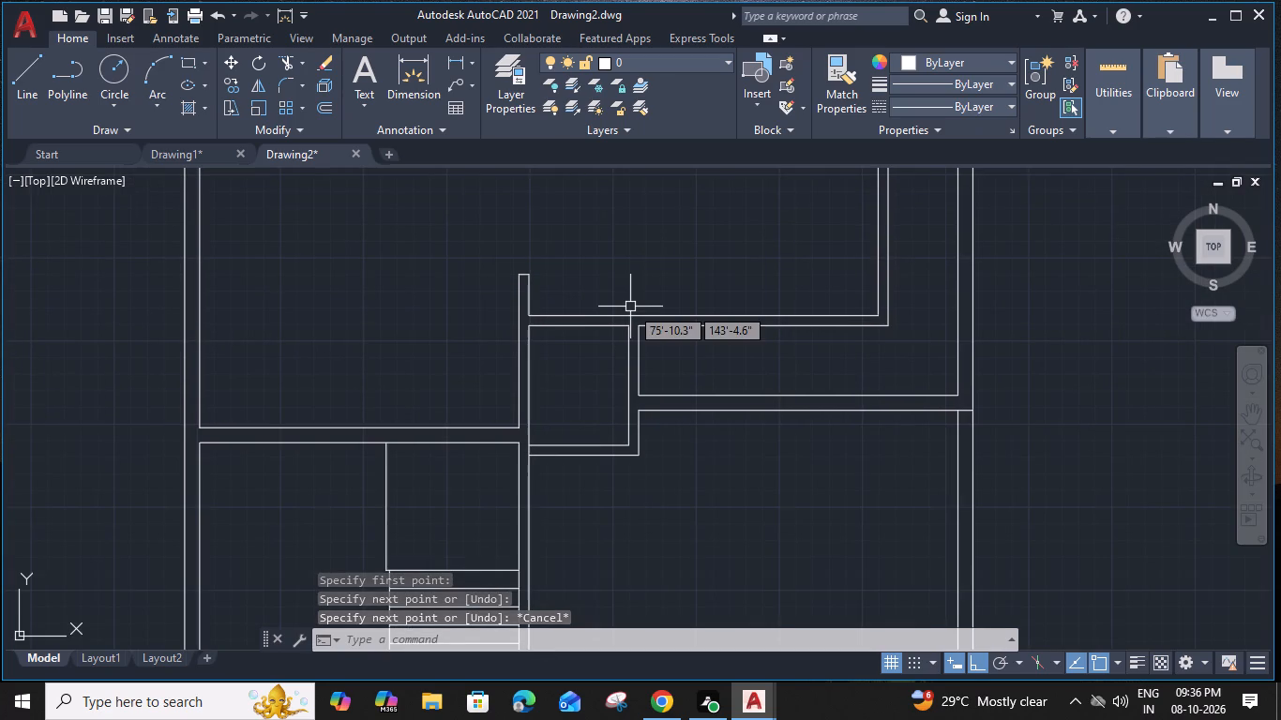
pyautogui.scroll(2, 545, 318)
pyautogui.press('space')
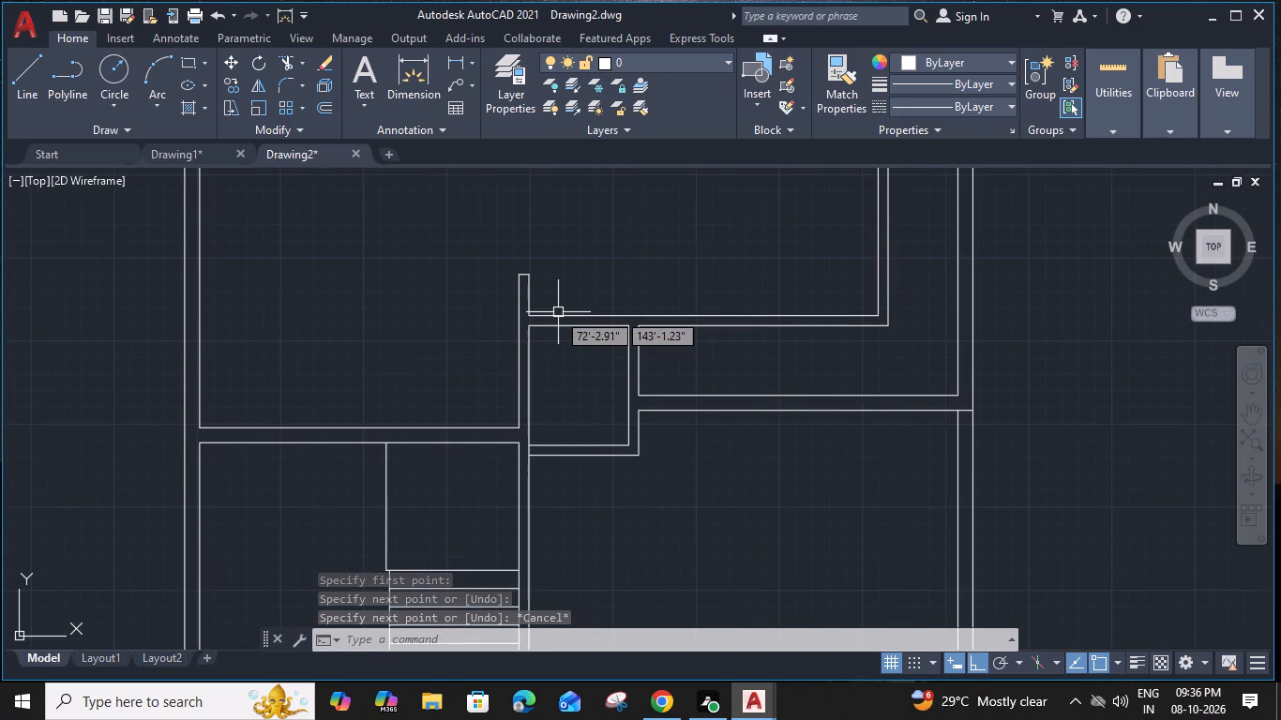
pyautogui.click(502, 313)
pyautogui.click(503, 335)
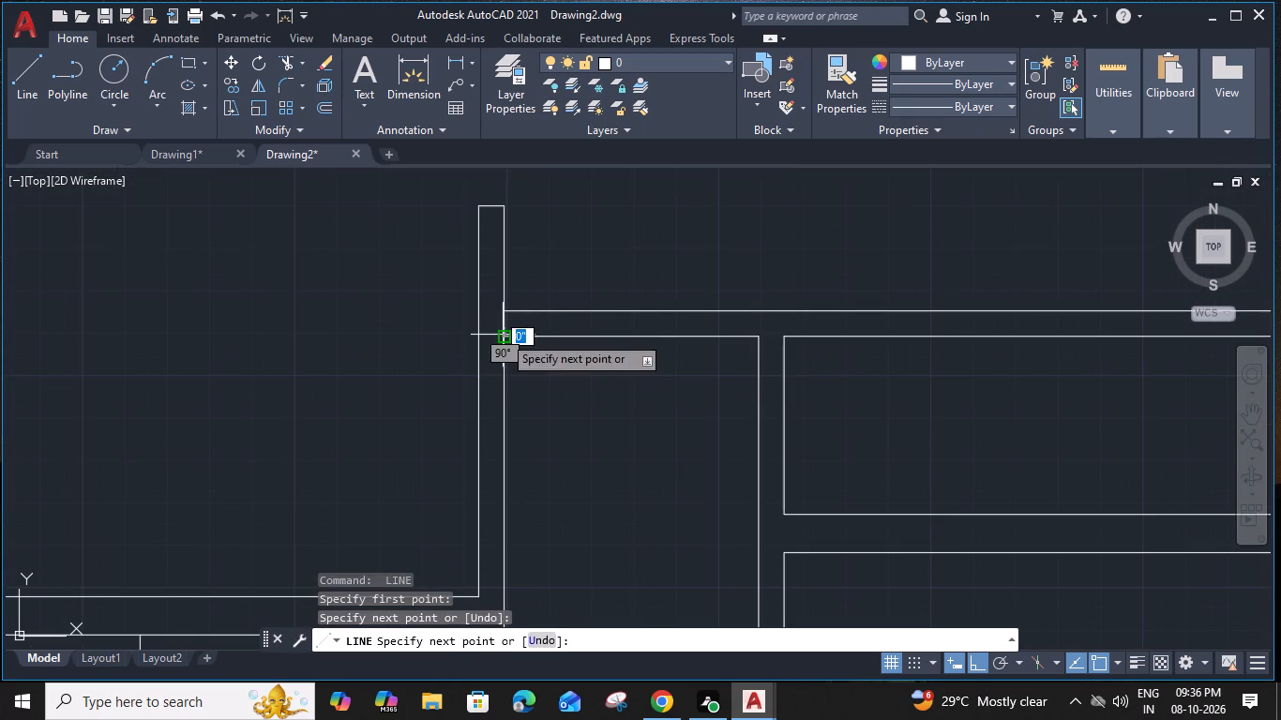
pyautogui.press('Escape')
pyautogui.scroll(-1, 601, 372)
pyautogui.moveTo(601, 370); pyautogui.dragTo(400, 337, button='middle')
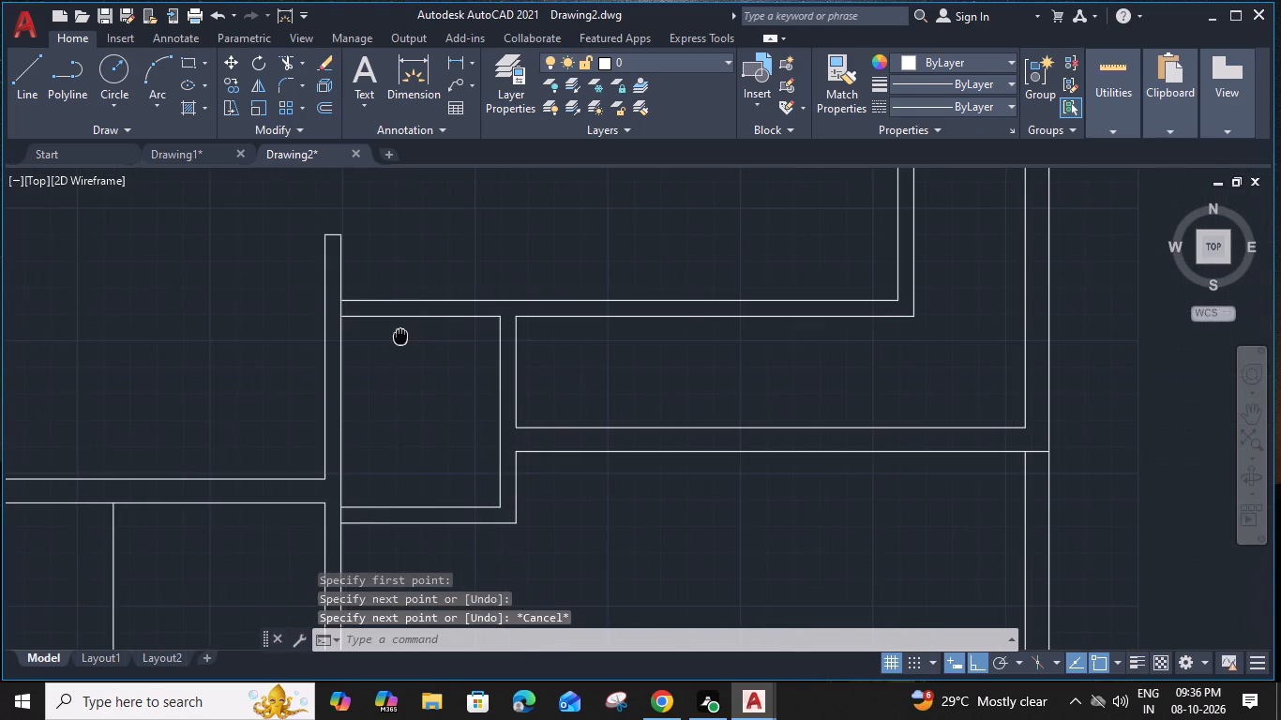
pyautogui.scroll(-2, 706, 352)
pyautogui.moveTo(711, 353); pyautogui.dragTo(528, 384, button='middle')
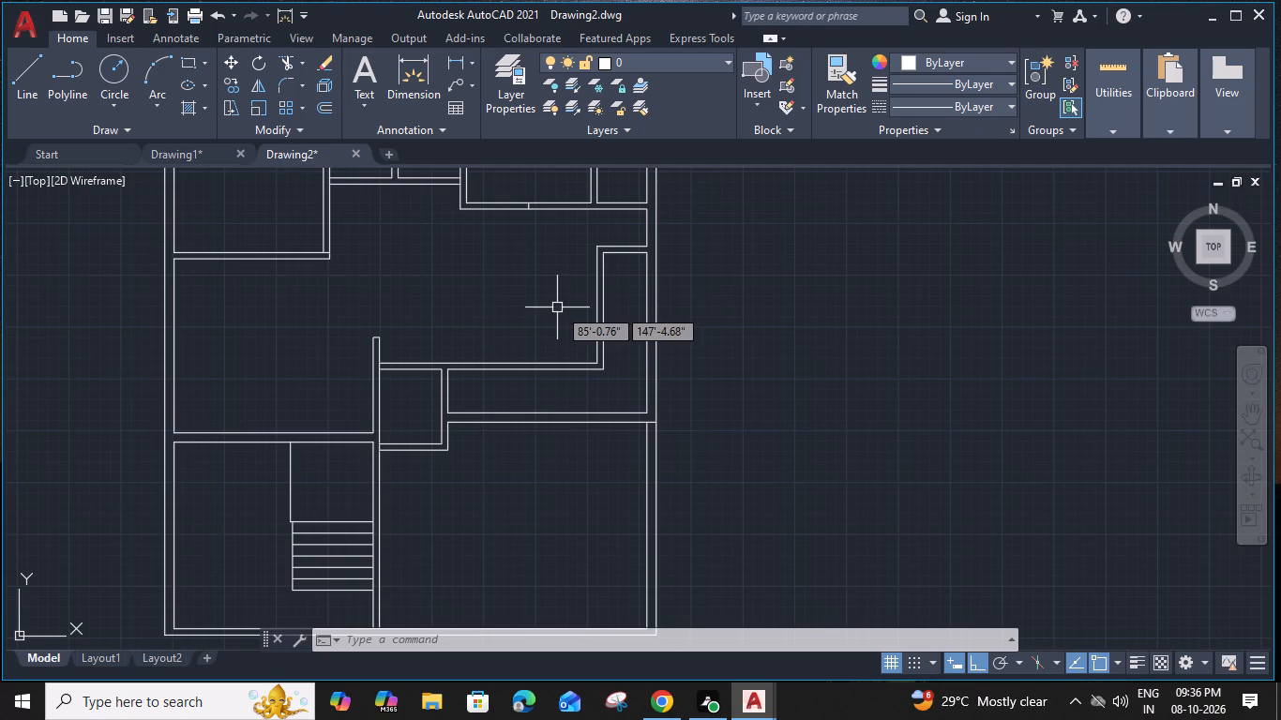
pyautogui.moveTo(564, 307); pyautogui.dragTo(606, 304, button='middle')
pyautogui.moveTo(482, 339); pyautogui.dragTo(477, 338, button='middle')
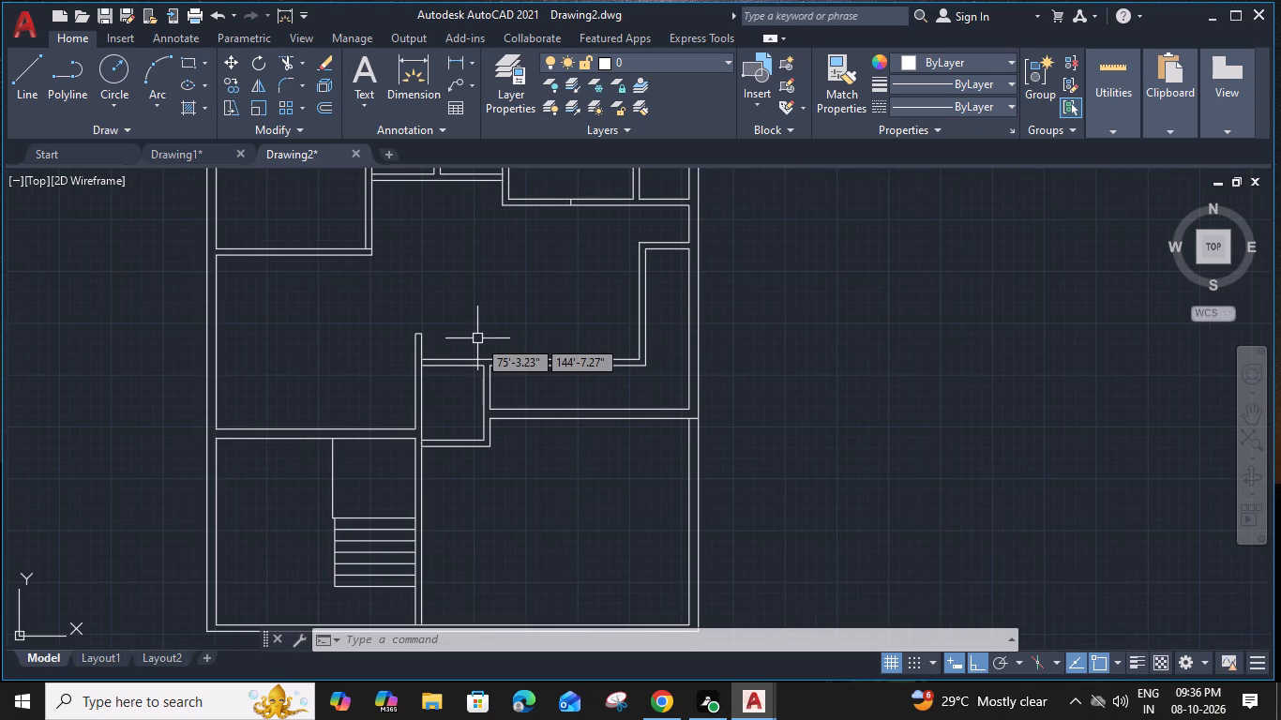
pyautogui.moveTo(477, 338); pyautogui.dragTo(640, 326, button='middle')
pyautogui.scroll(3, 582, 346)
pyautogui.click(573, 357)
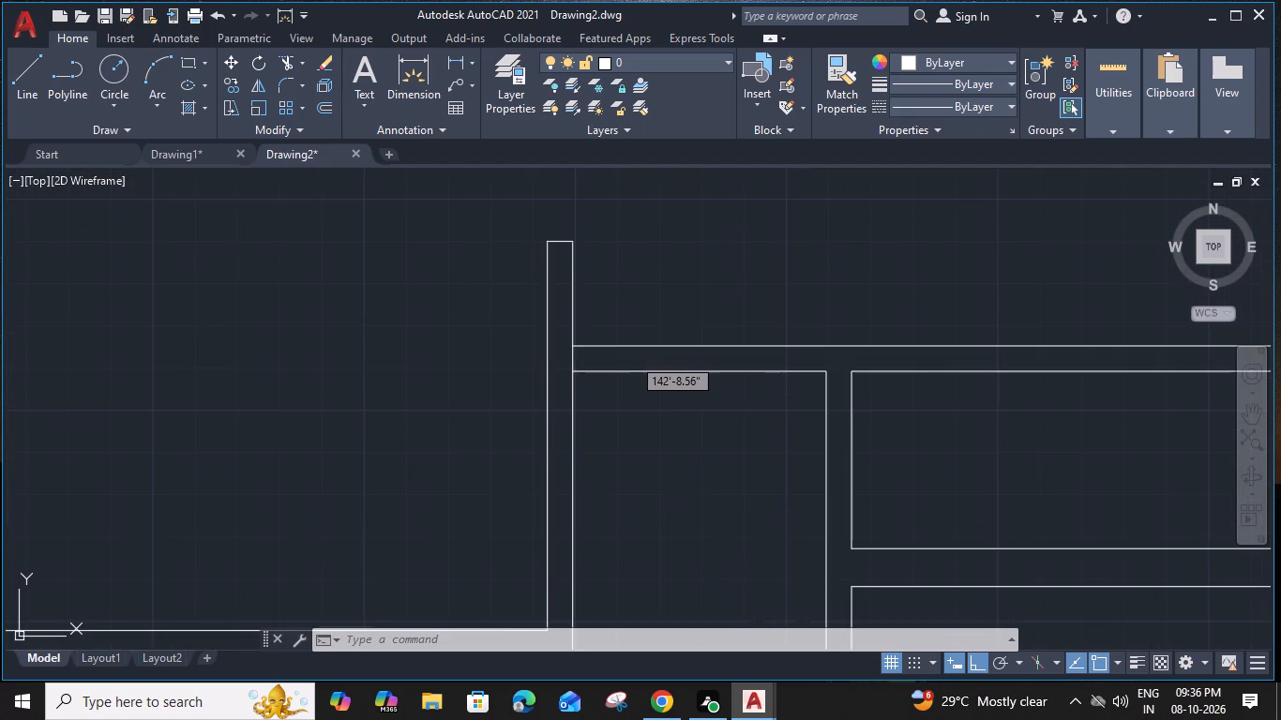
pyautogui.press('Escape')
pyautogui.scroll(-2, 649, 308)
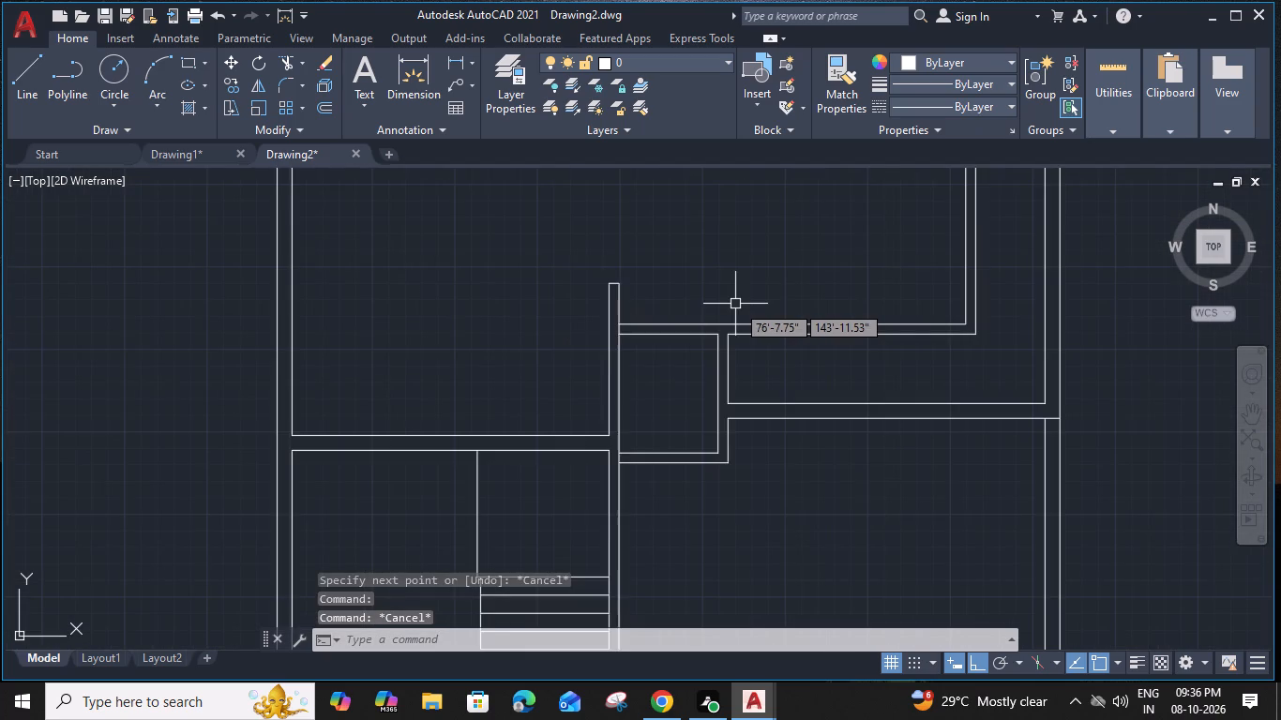
# Draw a short vertical line across the wall north of the staircase, just east of the staircase's west line.
pyautogui.moveTo(743, 302); pyautogui.dragTo(832, 248, button='middle')
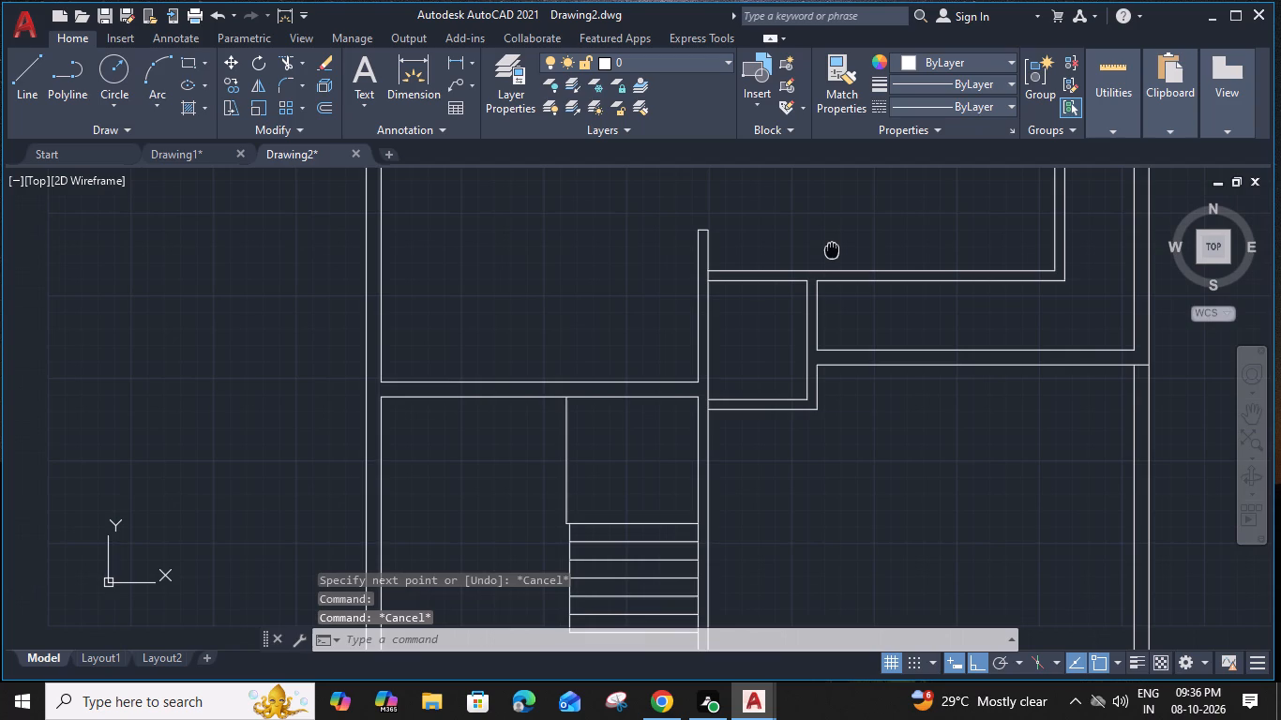
pyautogui.scroll(2, 567, 384)
pyautogui.press('l')
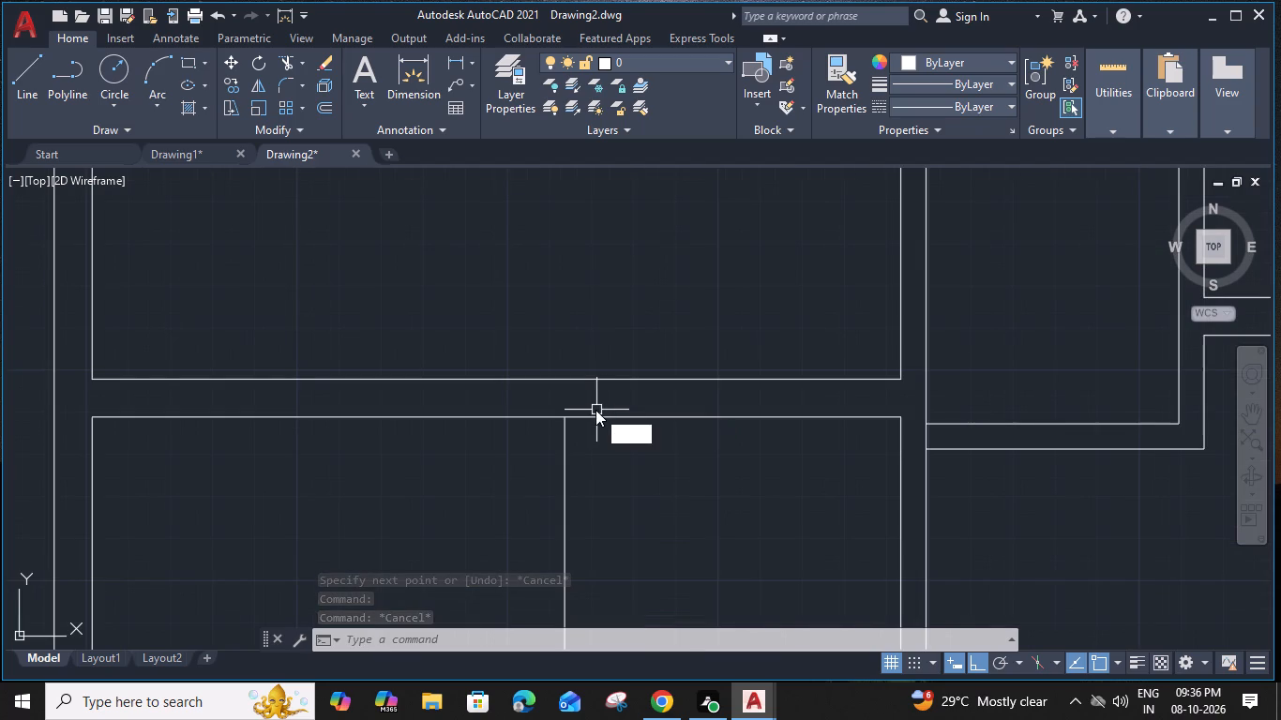
pyautogui.press('space')
pyautogui.click(581, 418)
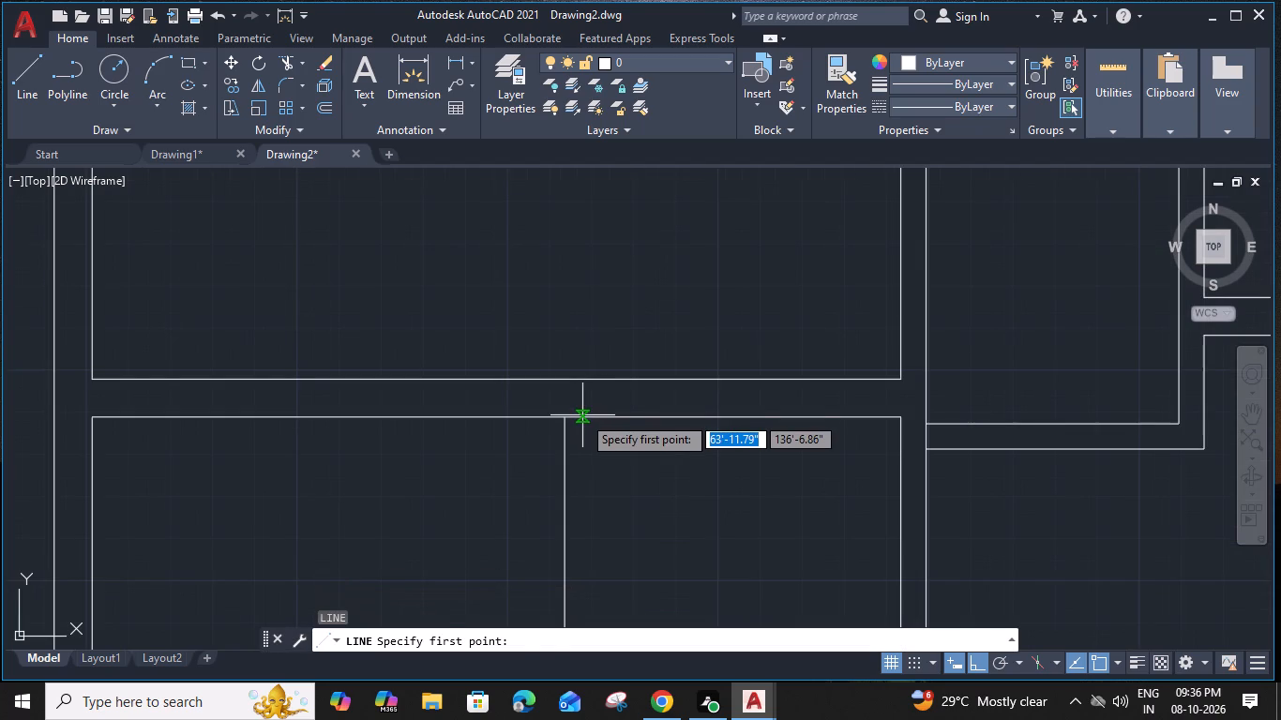
pyautogui.click(581, 380)
pyautogui.press('Escape')
pyautogui.scroll(-3, 626, 348)
# Offset the short line in the wall north of the staircase 4' to the east.
pyautogui.moveTo(658, 334); pyautogui.dragTo(640, 441, button='middle')
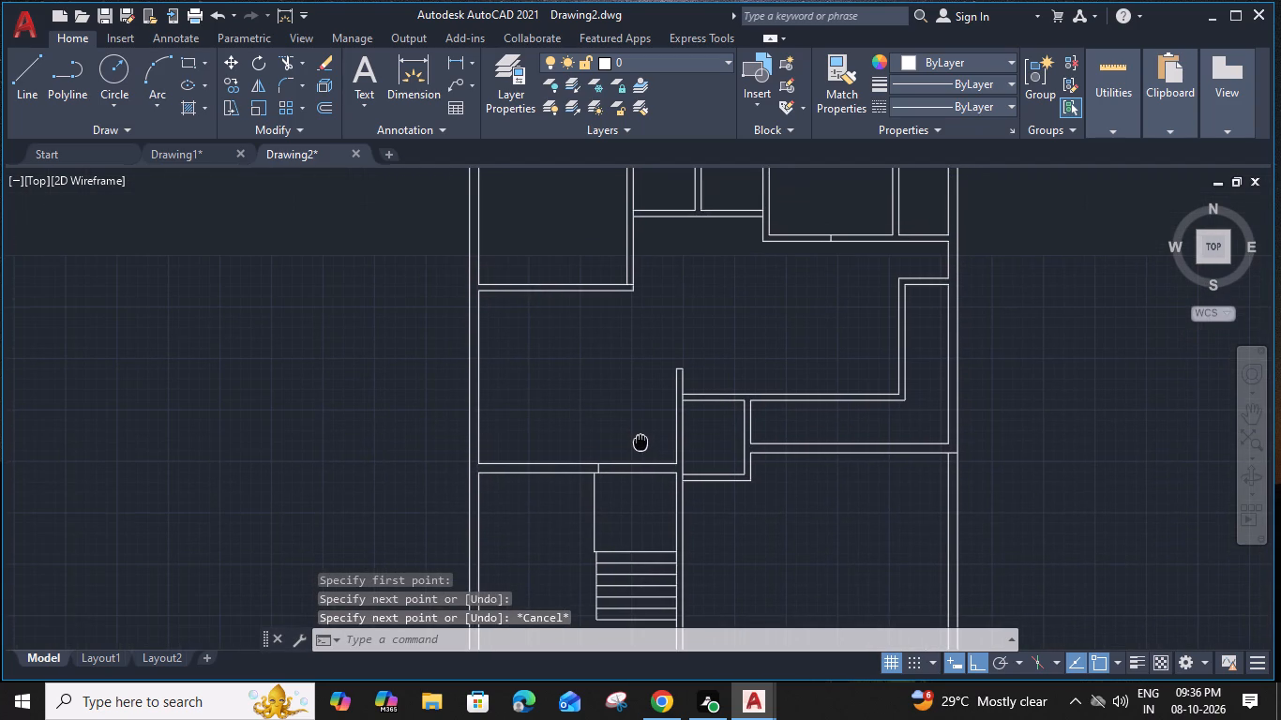
pyautogui.moveTo(640, 441); pyautogui.dragTo(640, 441, button='middle')
pyautogui.scroll(4, 599, 474)
pyautogui.click(590, 453)
pyautogui.press('o')
pyautogui.press('space')
pyautogui.write("4'")
pyautogui.press('space')
pyautogui.click(697, 449)
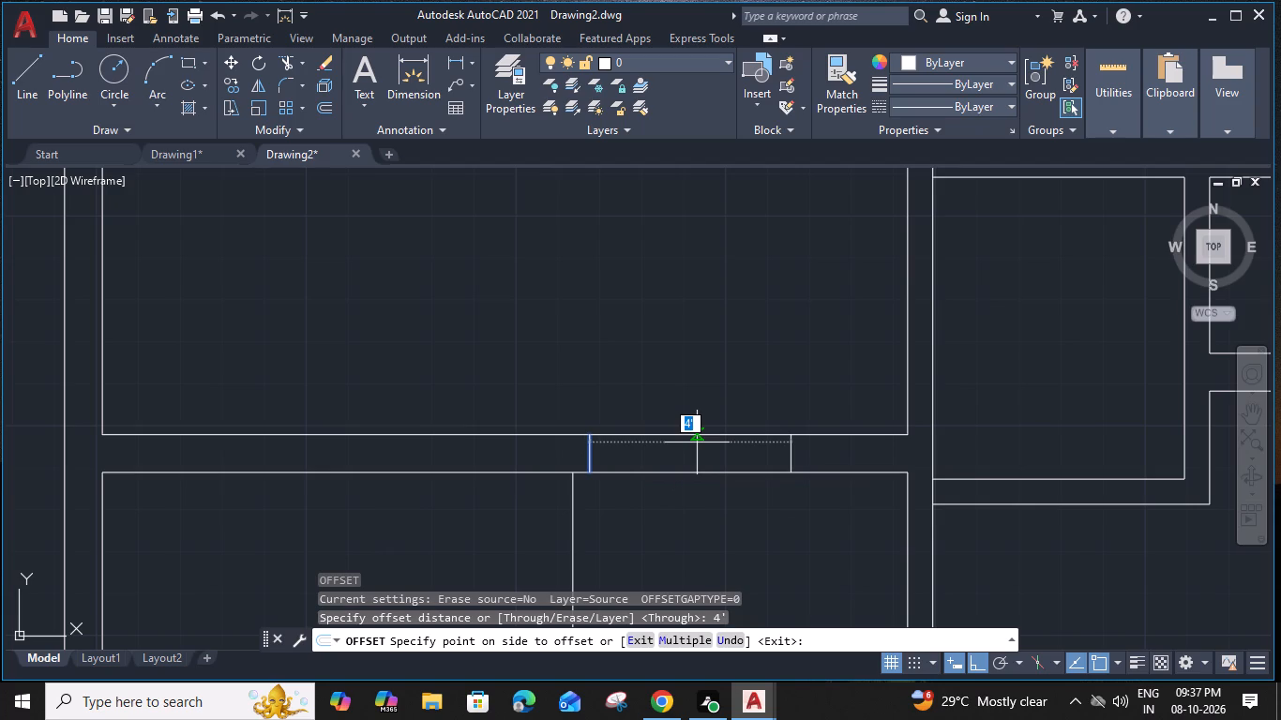
pyautogui.scroll(-1, 769, 282)
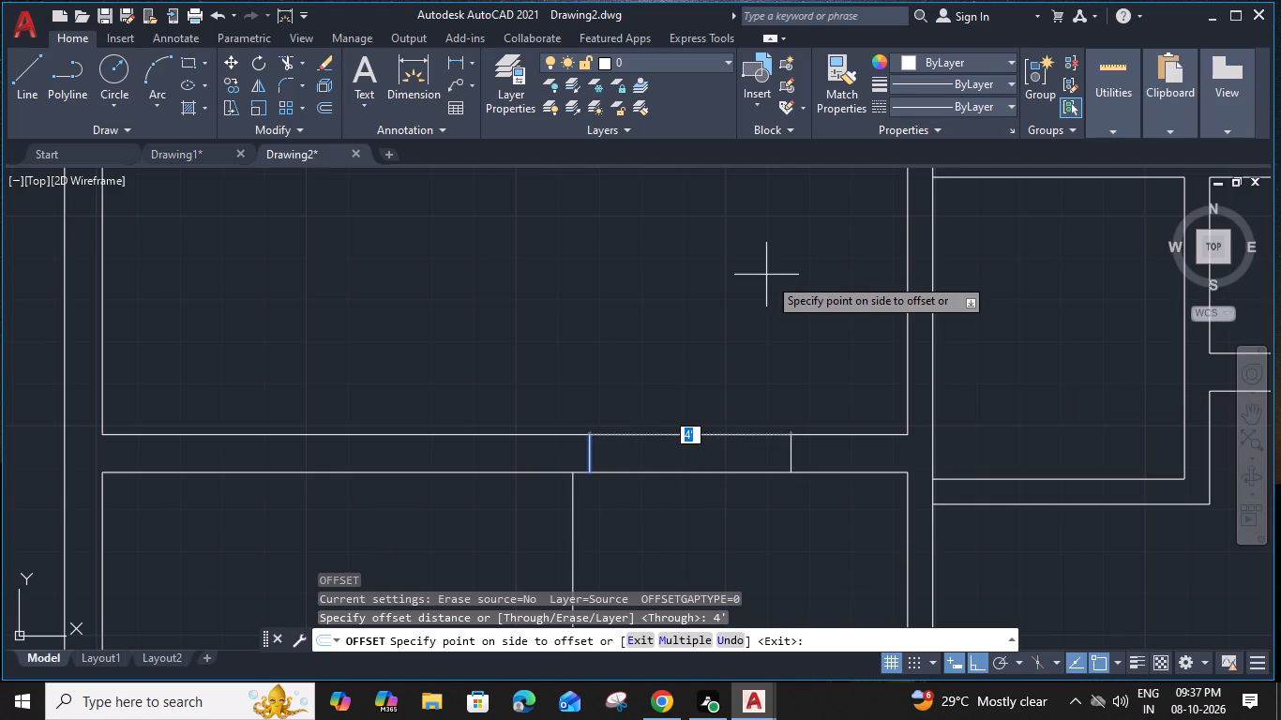
pyautogui.moveTo(779, 284); pyautogui.dragTo(729, 532, button='middle')
pyautogui.scroll(-2, 703, 328)
pyautogui.moveTo(714, 292); pyautogui.dragTo(689, 377, button='middle')
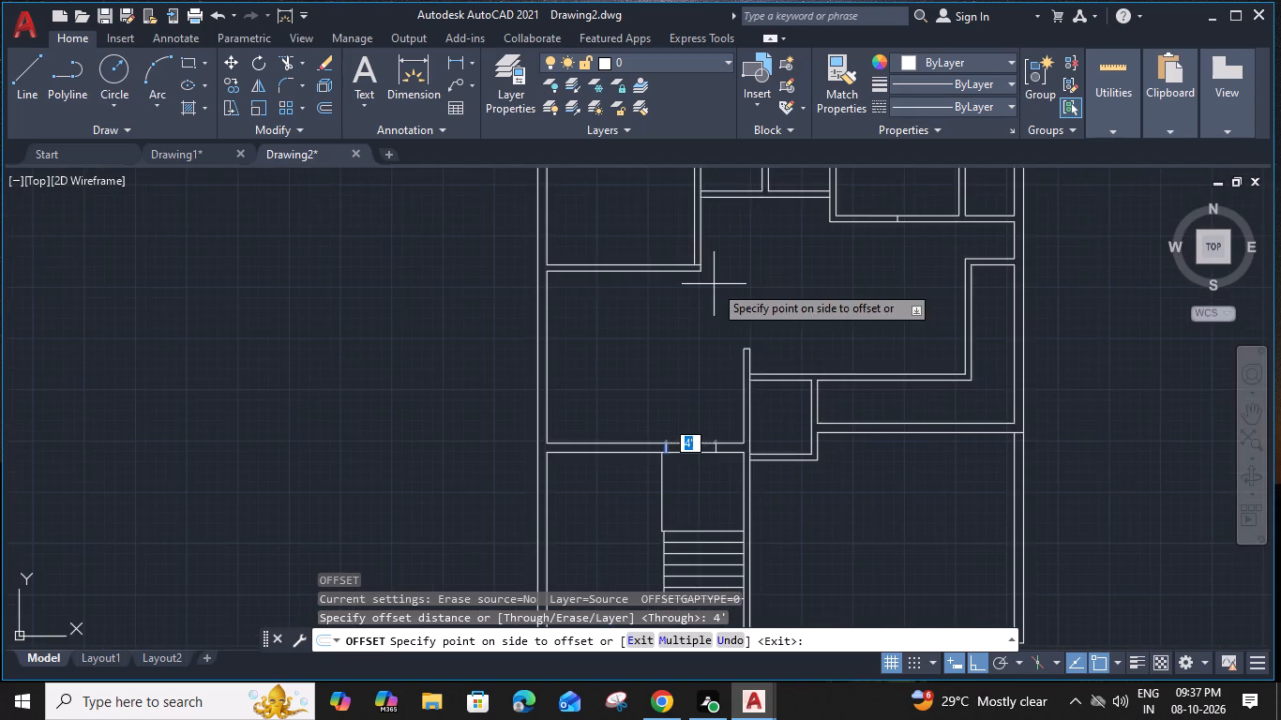
pyautogui.scroll(1, 681, 317)
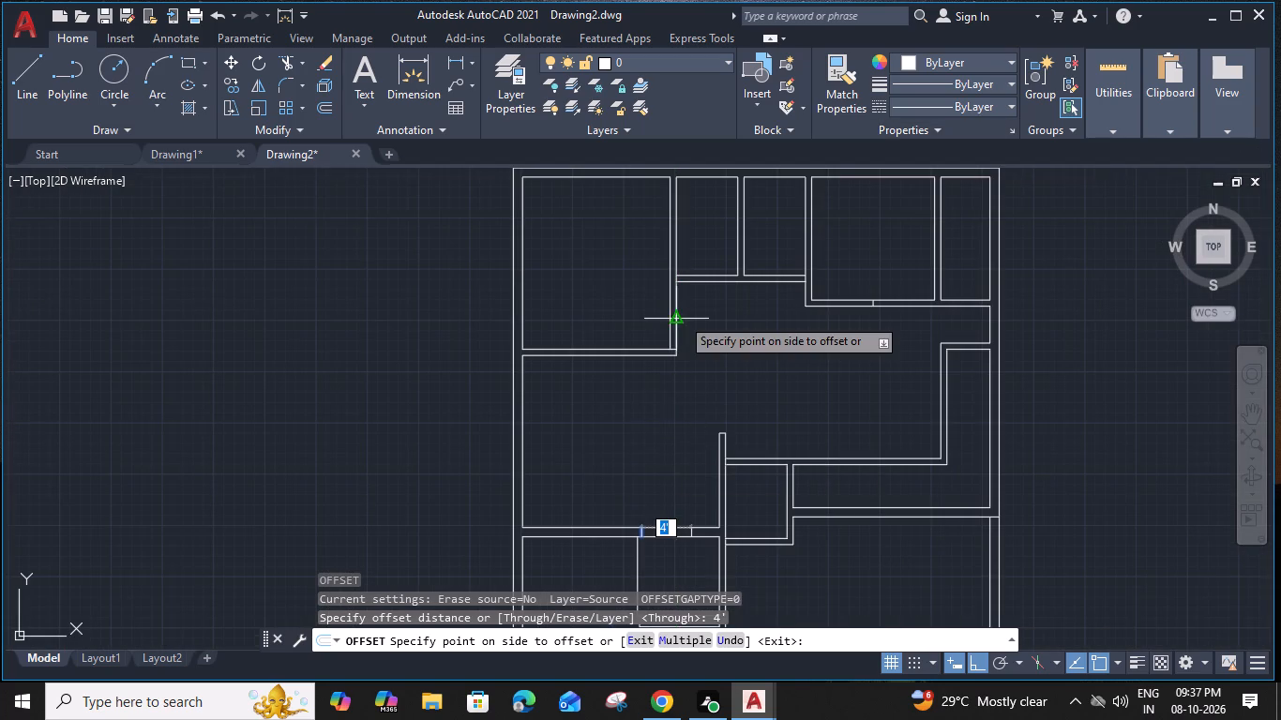
pyautogui.scroll(2, 681, 317)
pyautogui.click(649, 449)
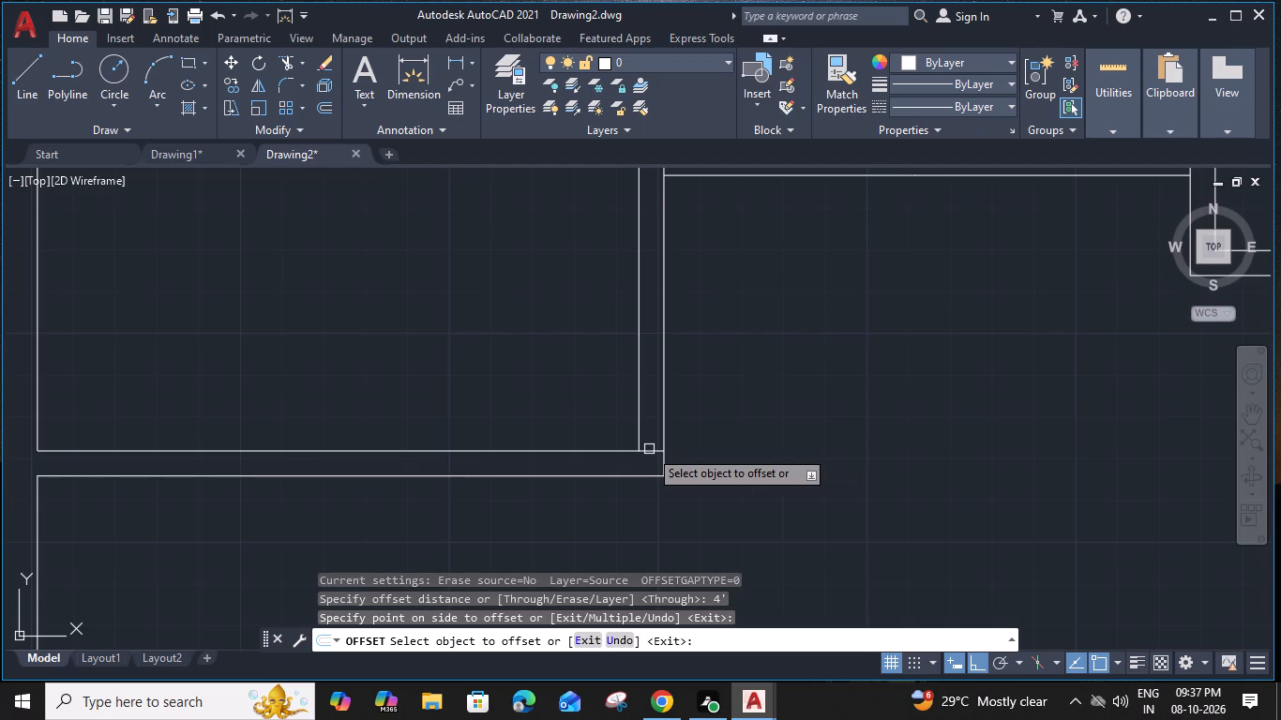
# Offset the short line at the south end of the northwest room's east wall 3" north, and that copy 3' north.
pyautogui.scroll(-2, 650, 365)
pyautogui.moveTo(656, 433); pyautogui.dragTo(709, 242, button='middle')
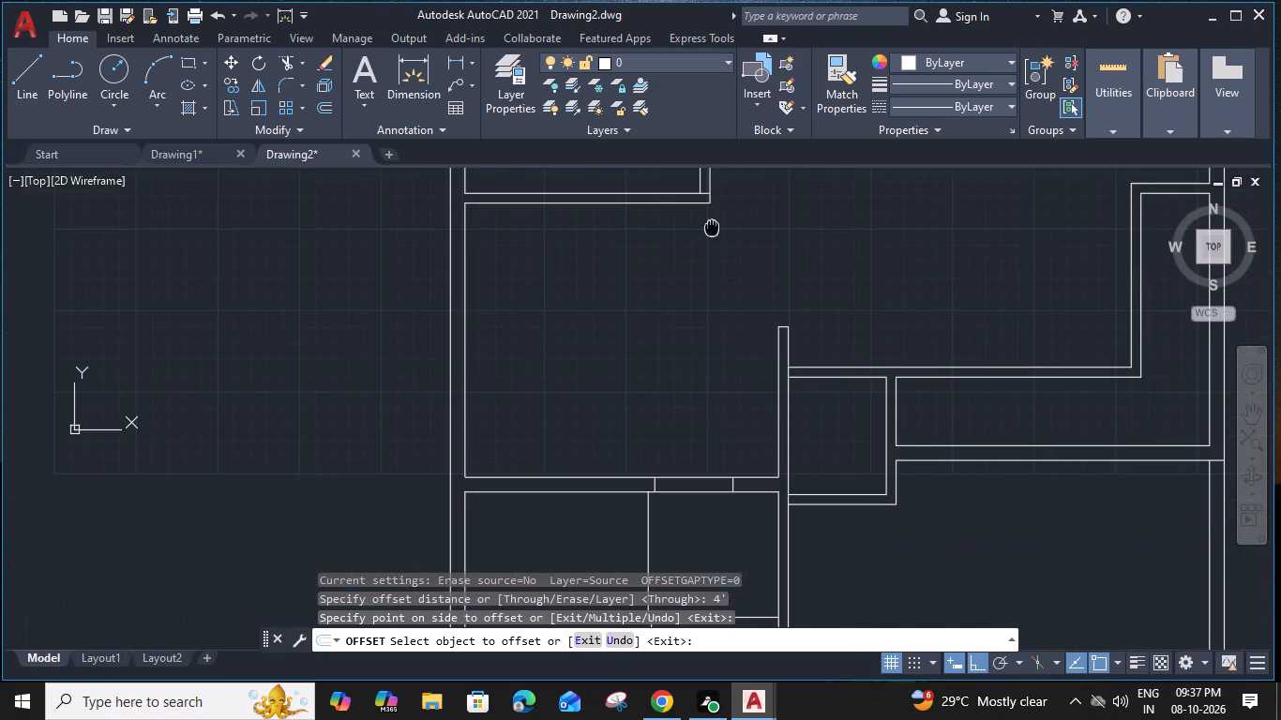
pyautogui.moveTo(709, 242); pyautogui.dragTo(680, 373, button='middle')
pyautogui.scroll(2, 678, 317)
pyautogui.click(667, 376)
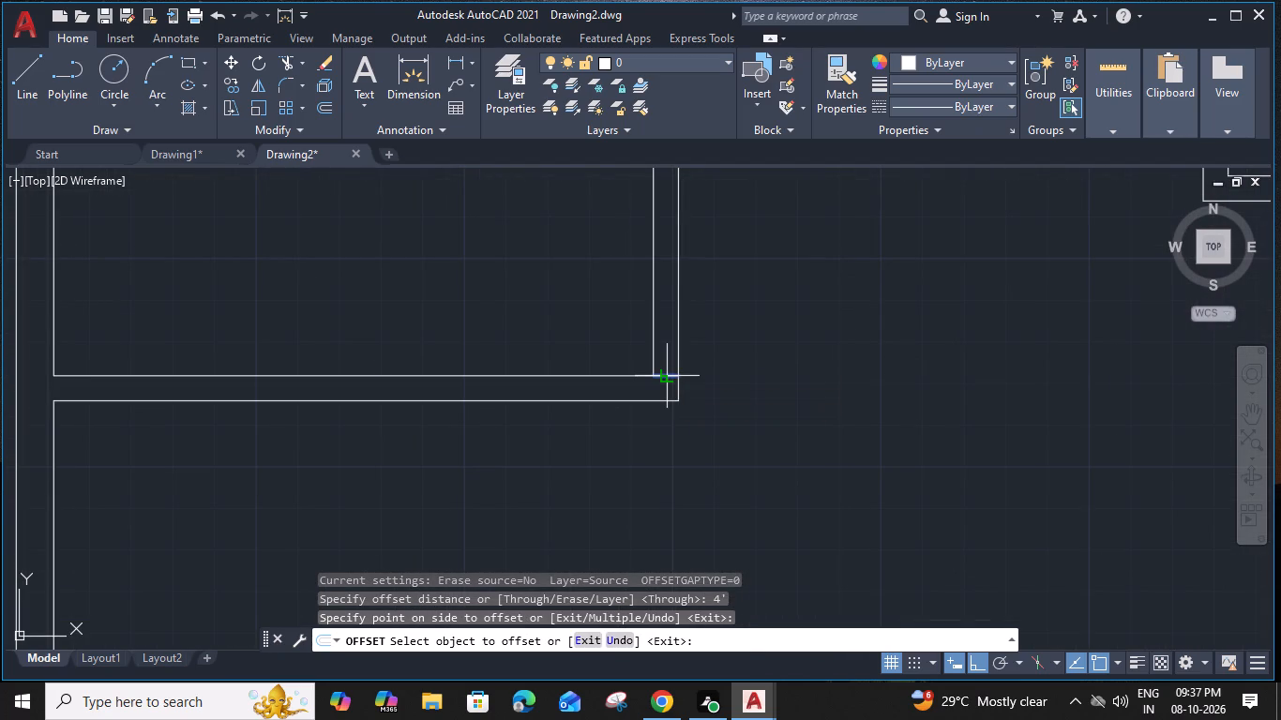
pyautogui.press('3')
pyautogui.hotkey('shift', '"')
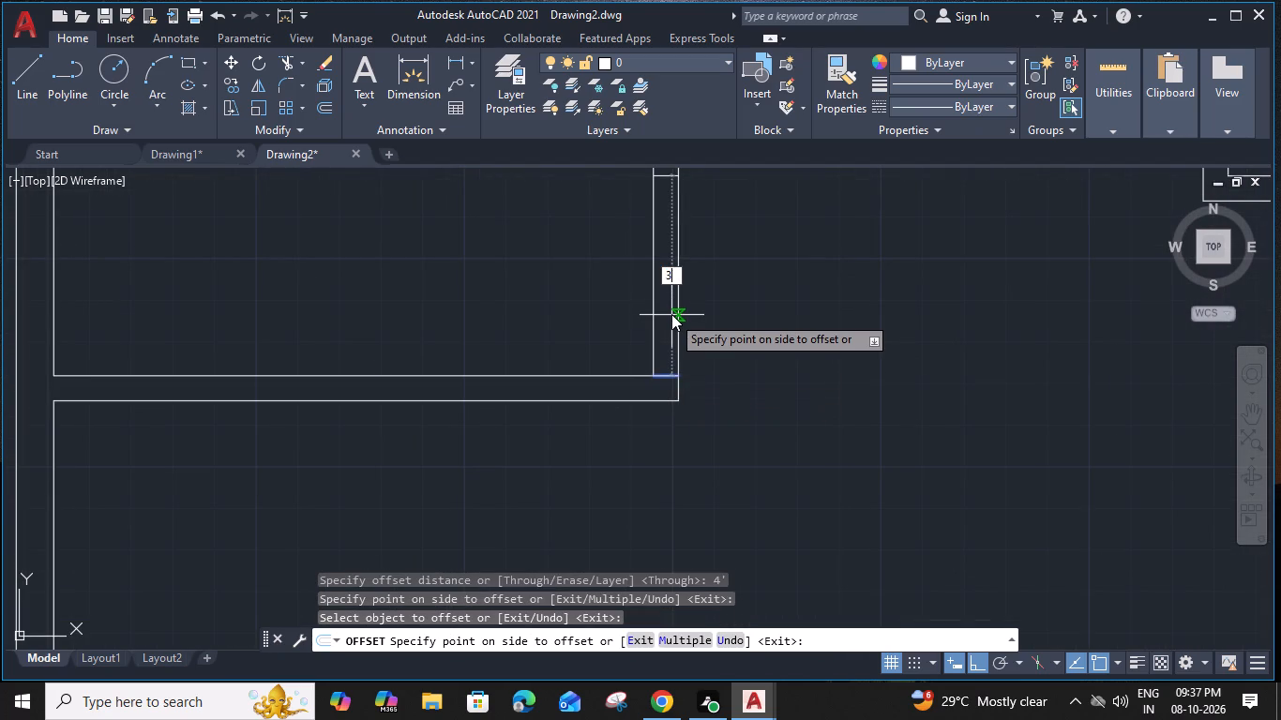
pyautogui.press('Return')
pyautogui.click(665, 362)
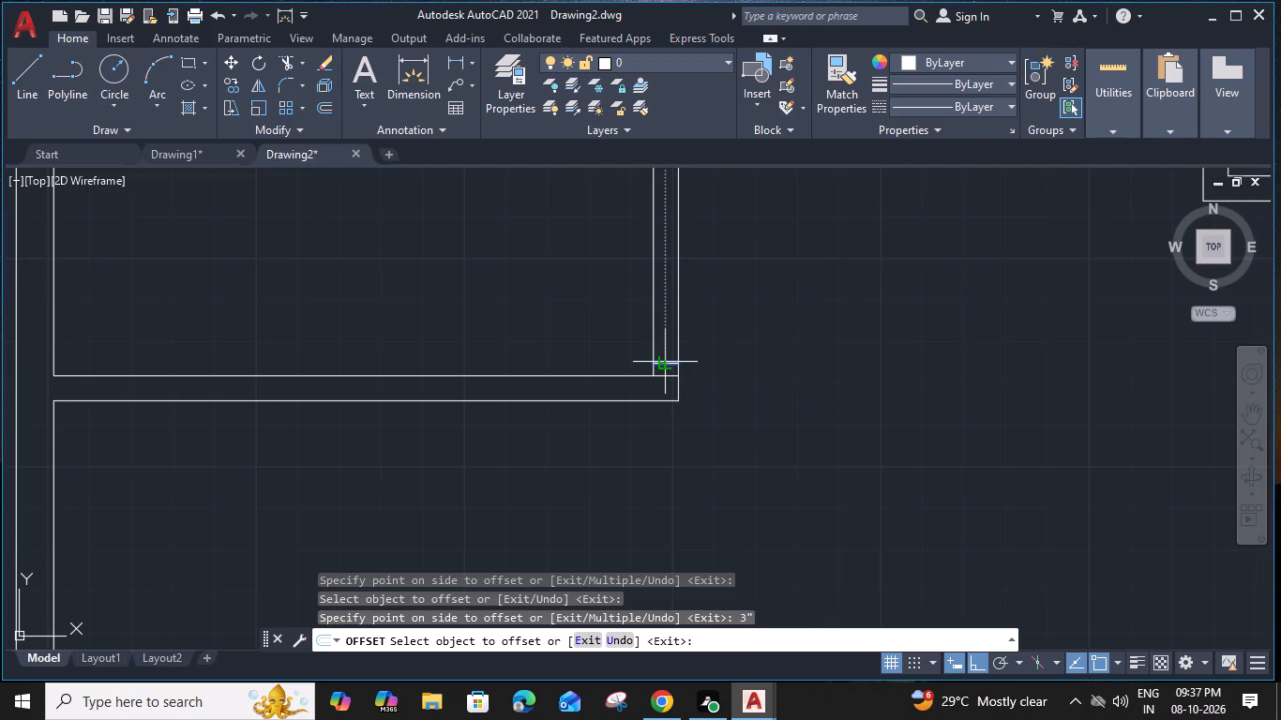
pyautogui.write("3'")
pyautogui.press('space')
pyautogui.scroll(-2, 672, 296)
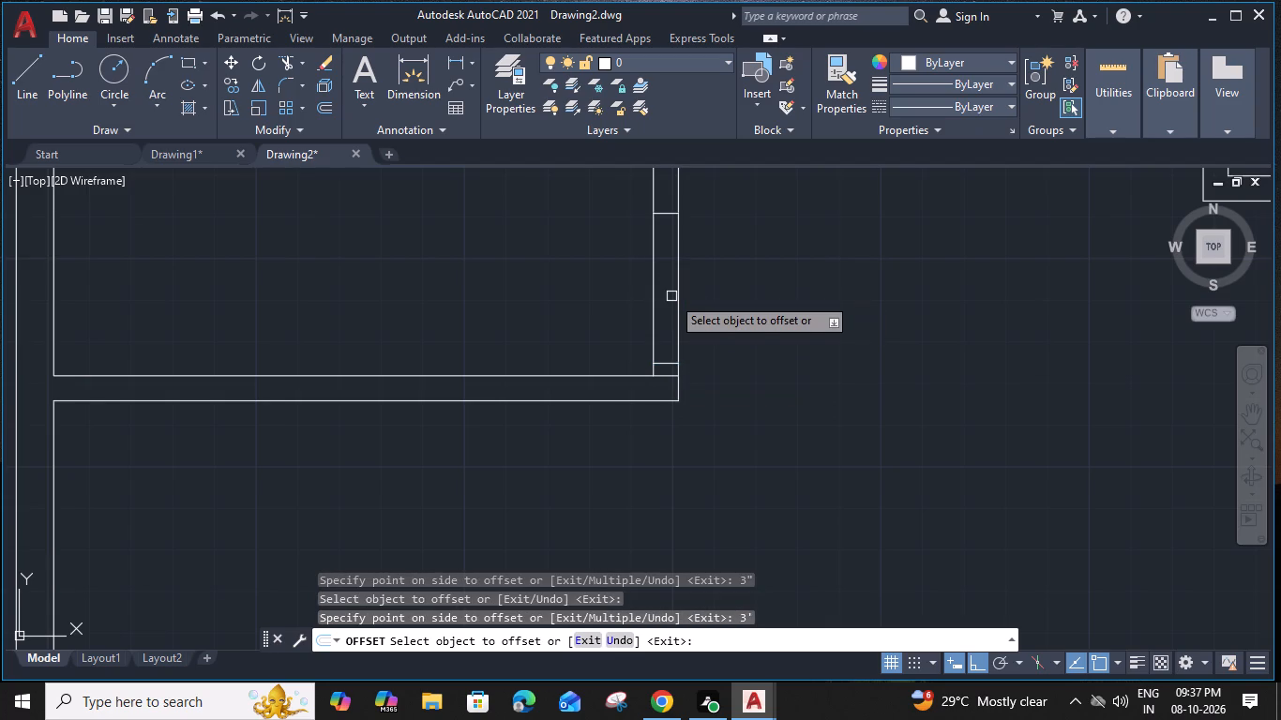
# Offset the west end line of the wall south of the two small north rooms 3" east, and that copy 2'6" east.
pyautogui.moveTo(721, 301); pyautogui.dragTo(605, 392, button='middle')
pyautogui.scroll(3, 577, 297)
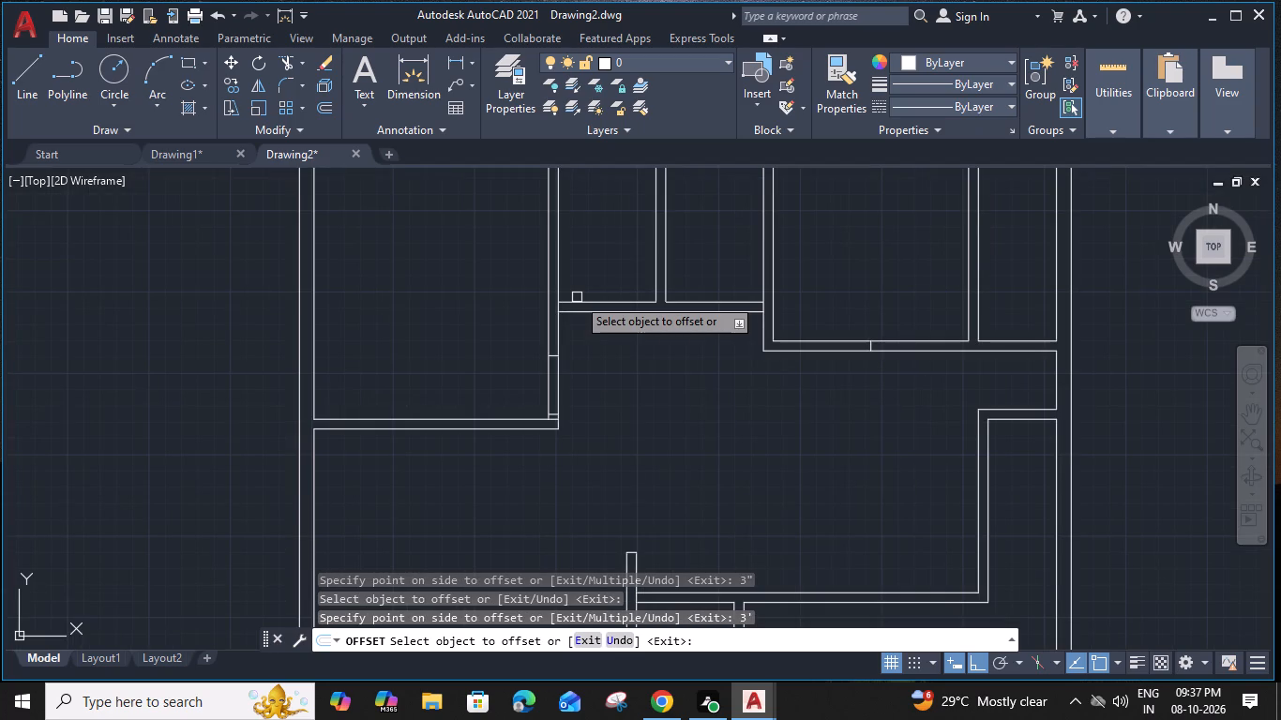
pyautogui.click(501, 322)
pyautogui.press('3')
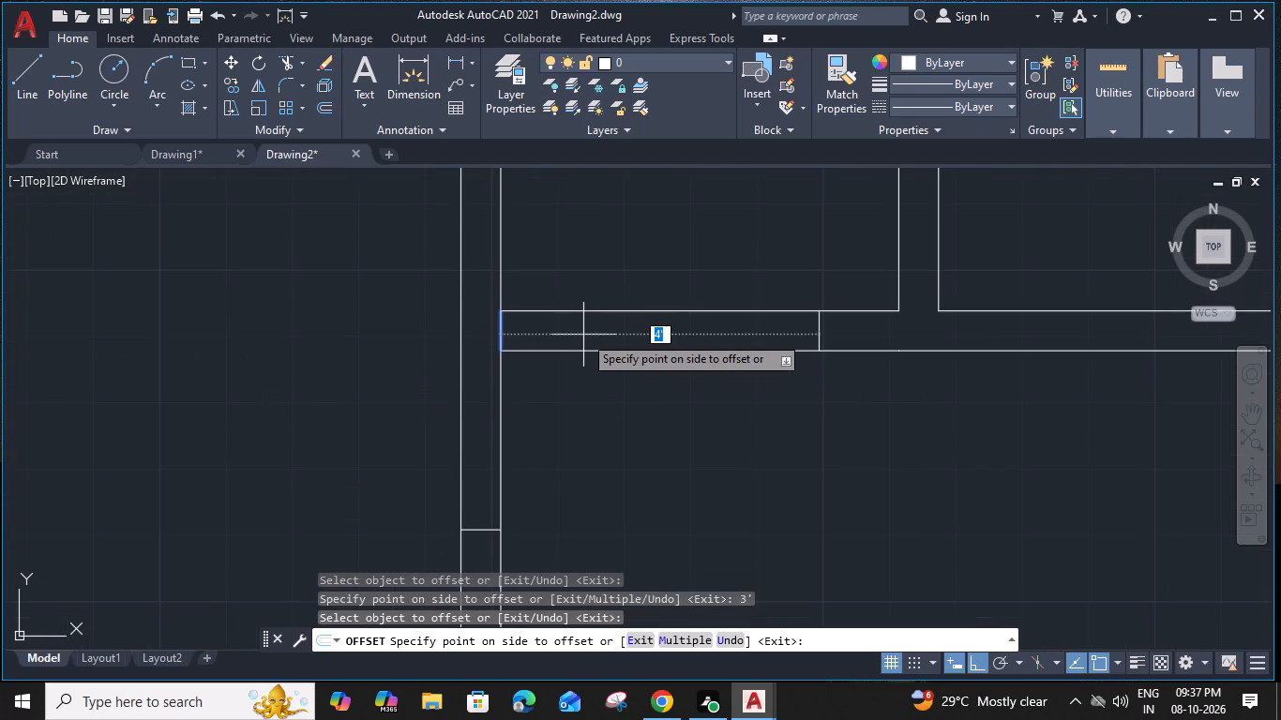
pyautogui.hotkey('shift', '"')
pyautogui.press('Return')
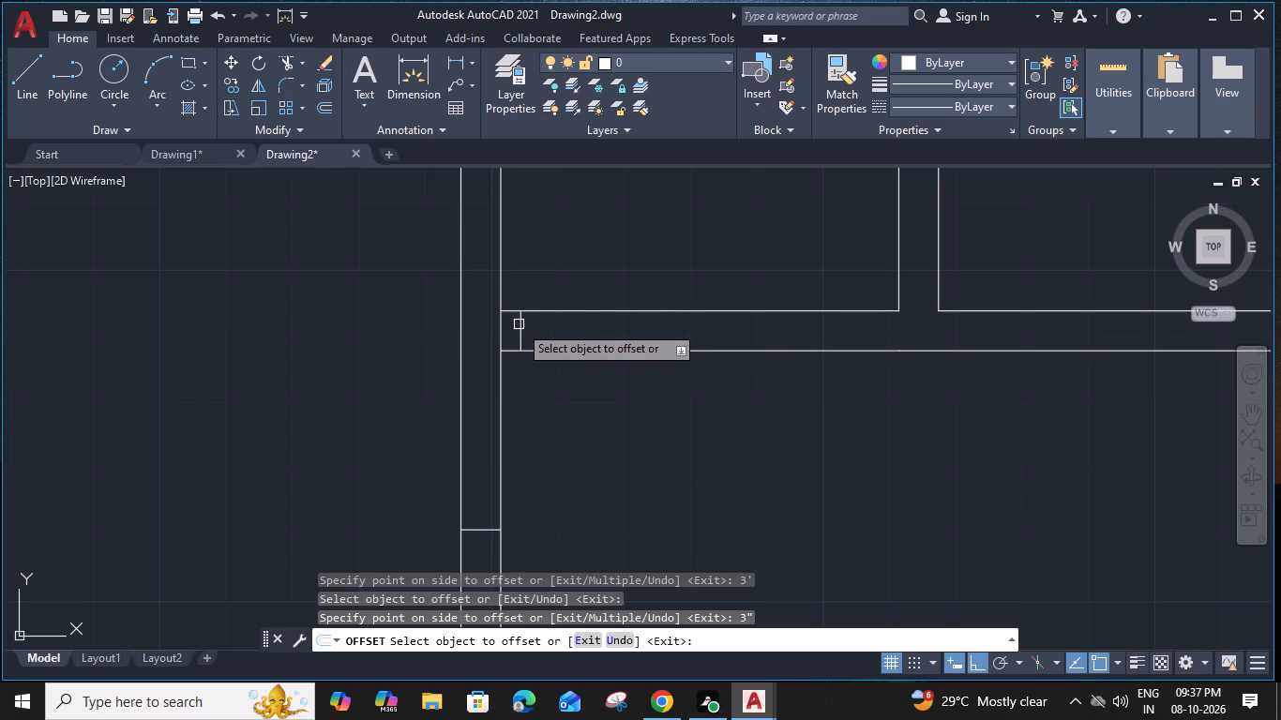
pyautogui.click(518, 324)
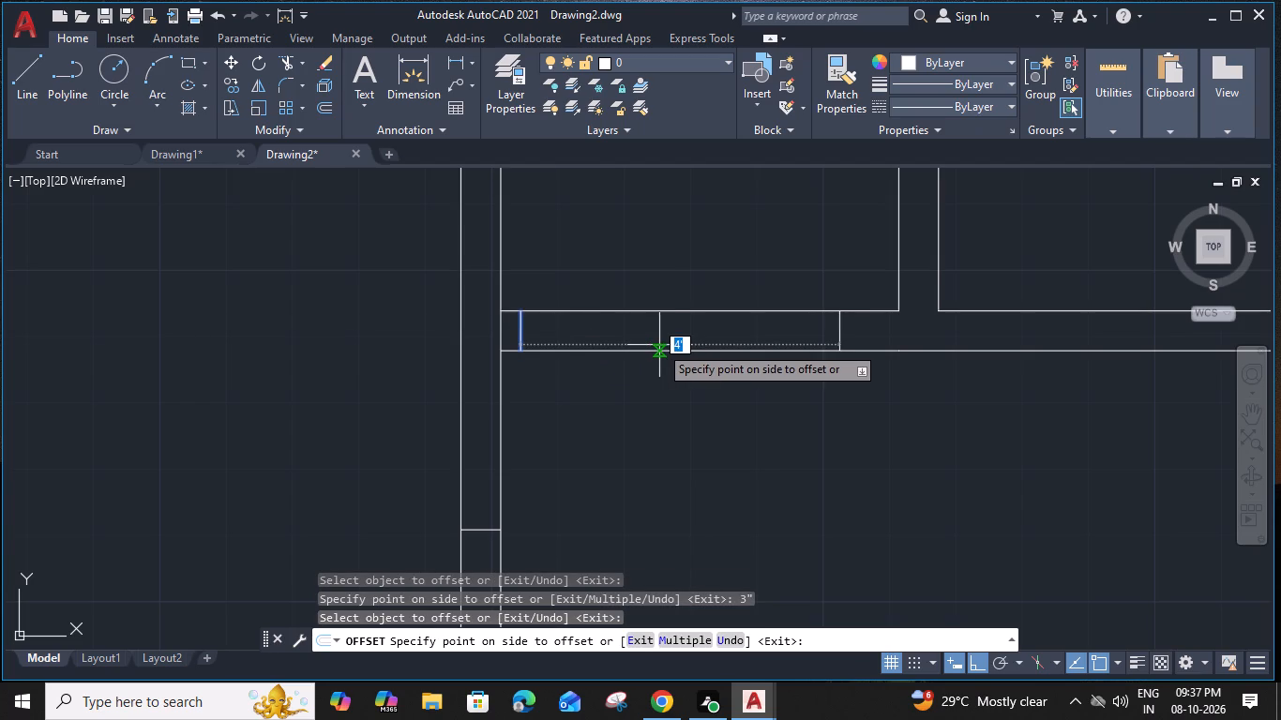
pyautogui.write('2\'6"')
pyautogui.press('Return')
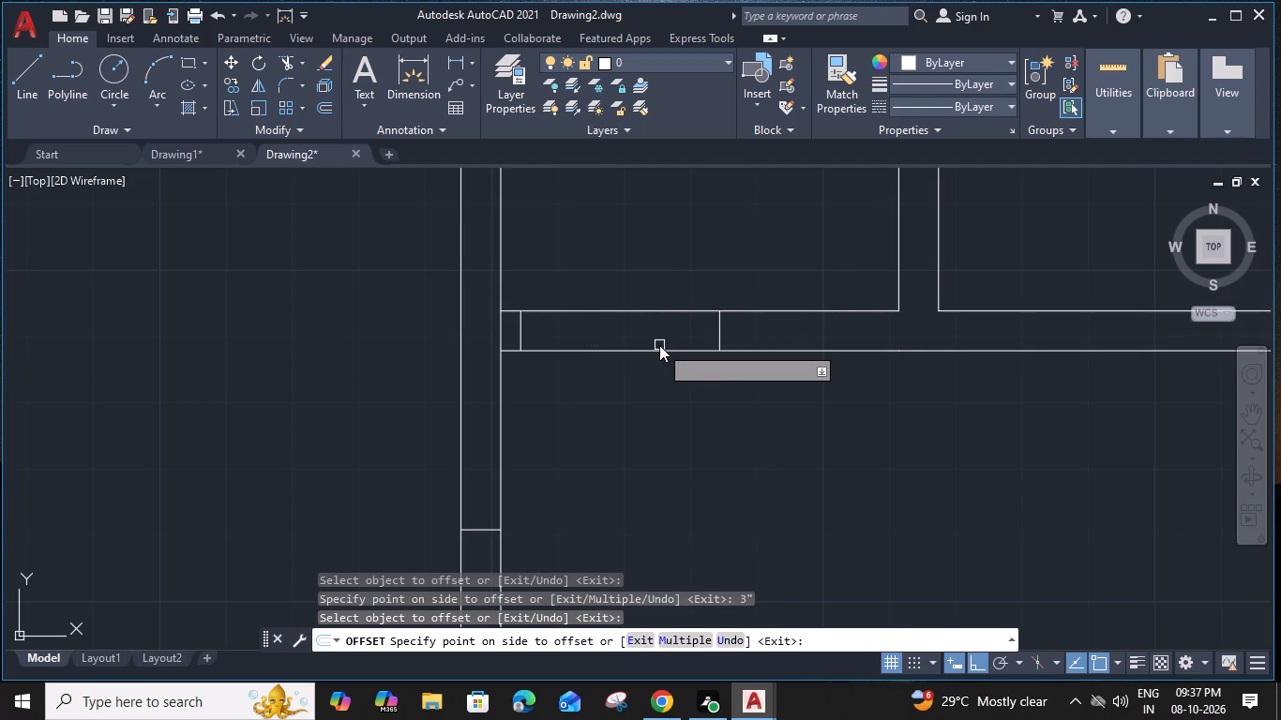
# Offset the east end line of the wall south of the two small north rooms 3" west, and that copy 2'6" west.
pyautogui.moveTo(817, 411); pyautogui.dragTo(278, 410, button='middle')
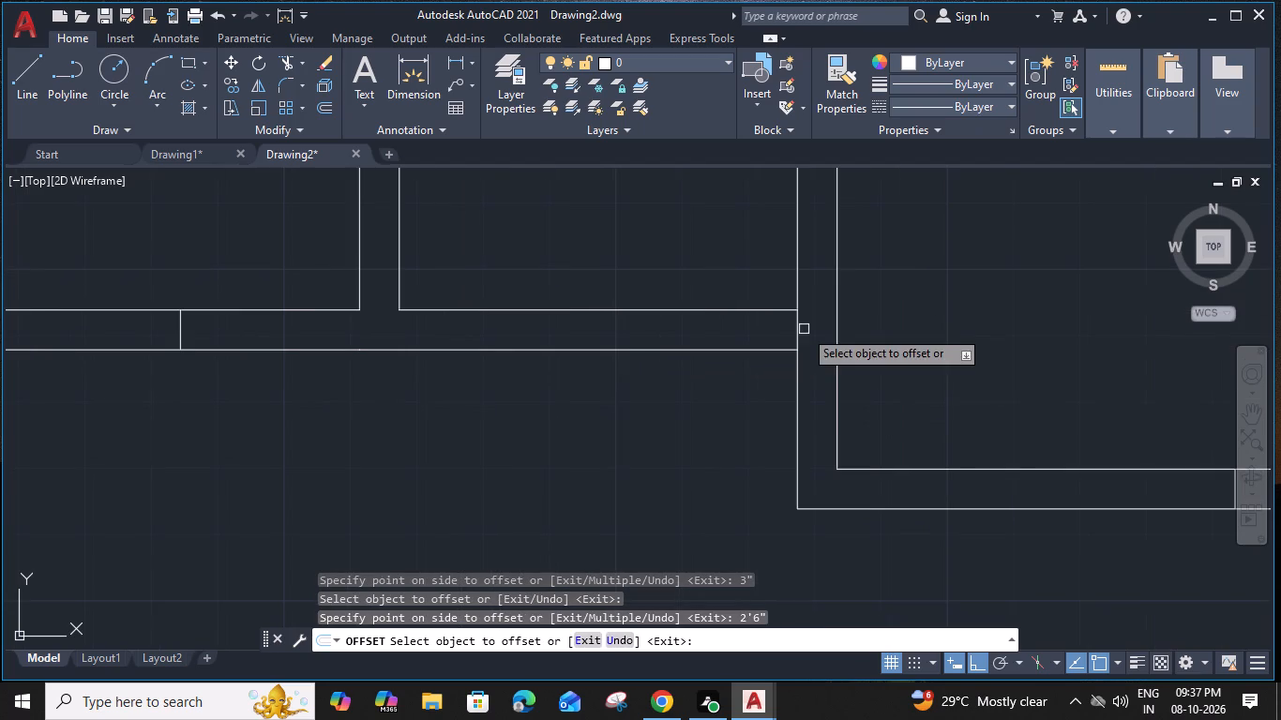
pyautogui.click(793, 325)
pyautogui.write('3"')
pyautogui.press('Return')
pyautogui.moveTo(776, 329); pyautogui.dragTo(755, 330)
pyautogui.write('2\'6"')
pyautogui.press('Return')
# Offset the middle short line in the wall south of the large north room 2' to the west and 2' to the east.
pyautogui.scroll(-3, 648, 361)
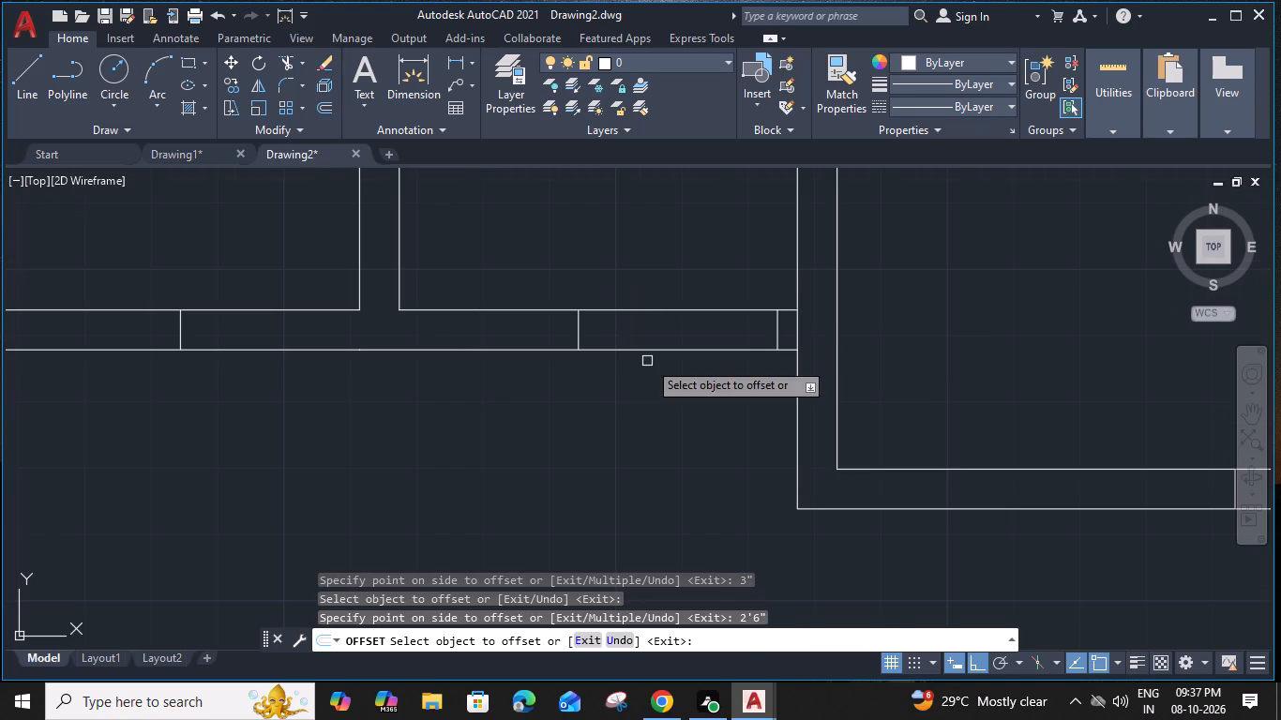
pyautogui.moveTo(667, 423); pyautogui.dragTo(627, 384, button='middle')
pyautogui.scroll(2, 761, 354)
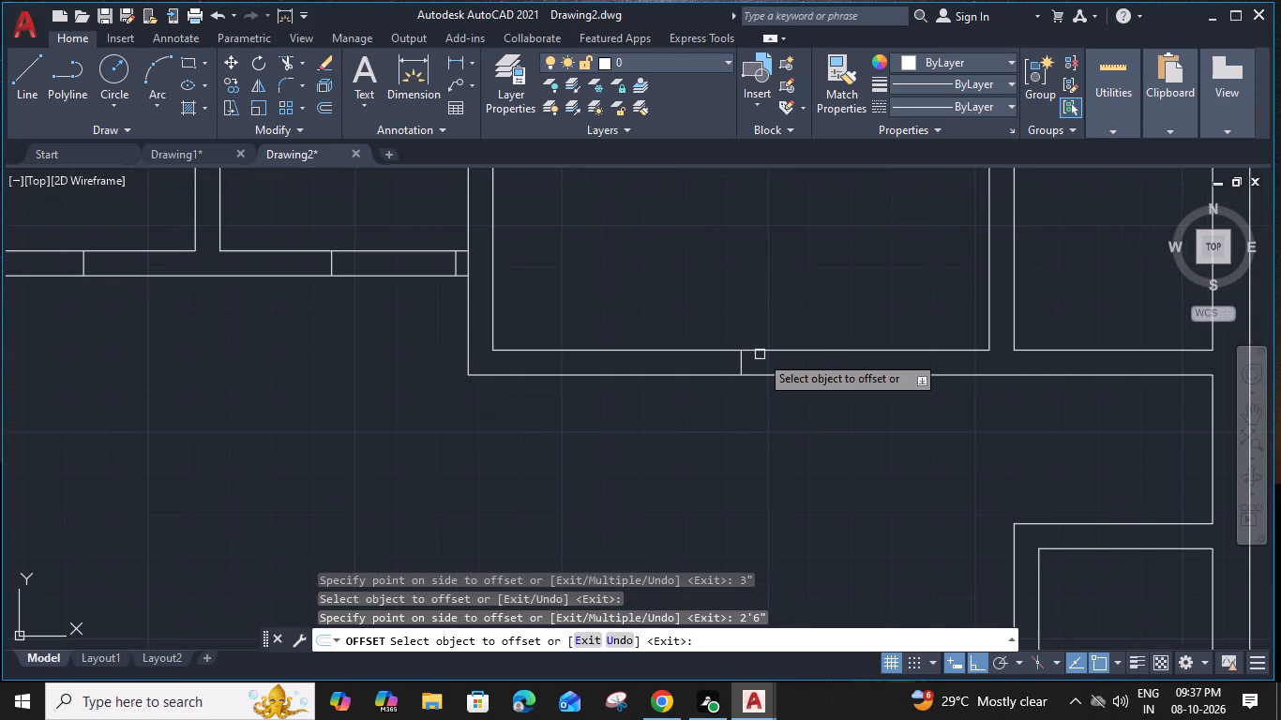
pyautogui.click(742, 360)
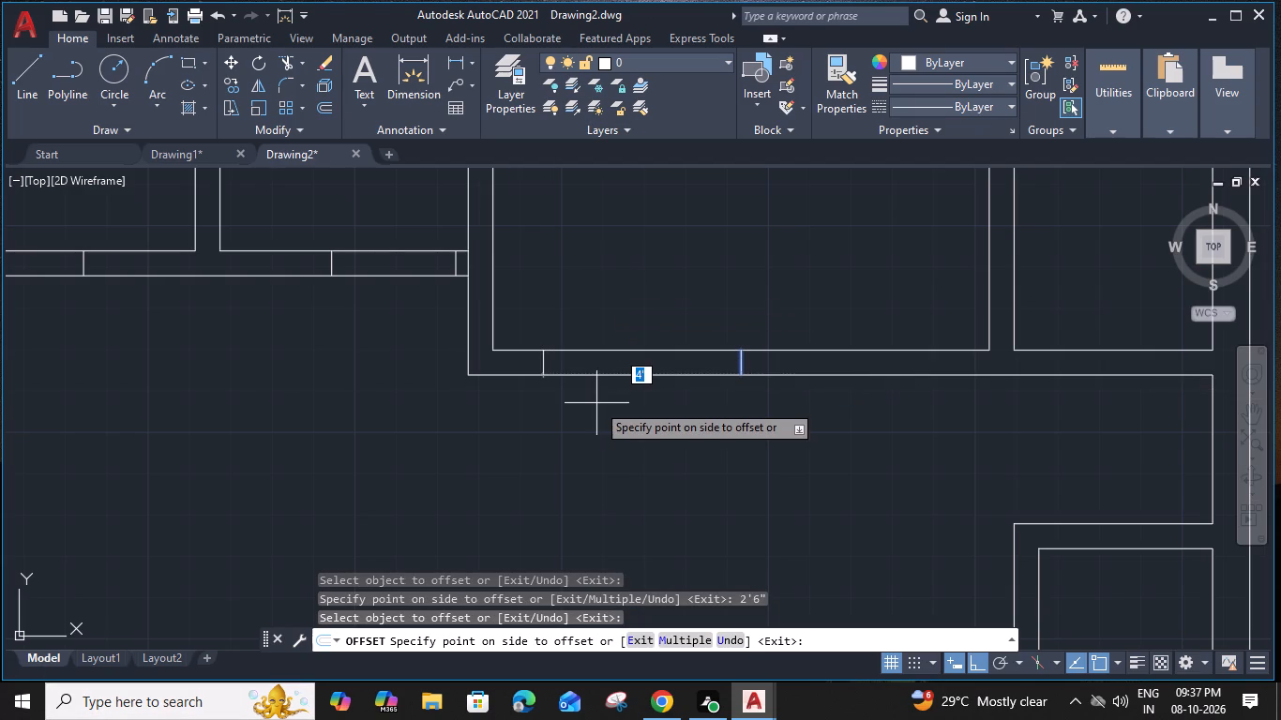
pyautogui.press('2')
pyautogui.write("'")
pyautogui.press('space')
pyautogui.moveTo(734, 406); pyautogui.dragTo(499, 406, button='middle')
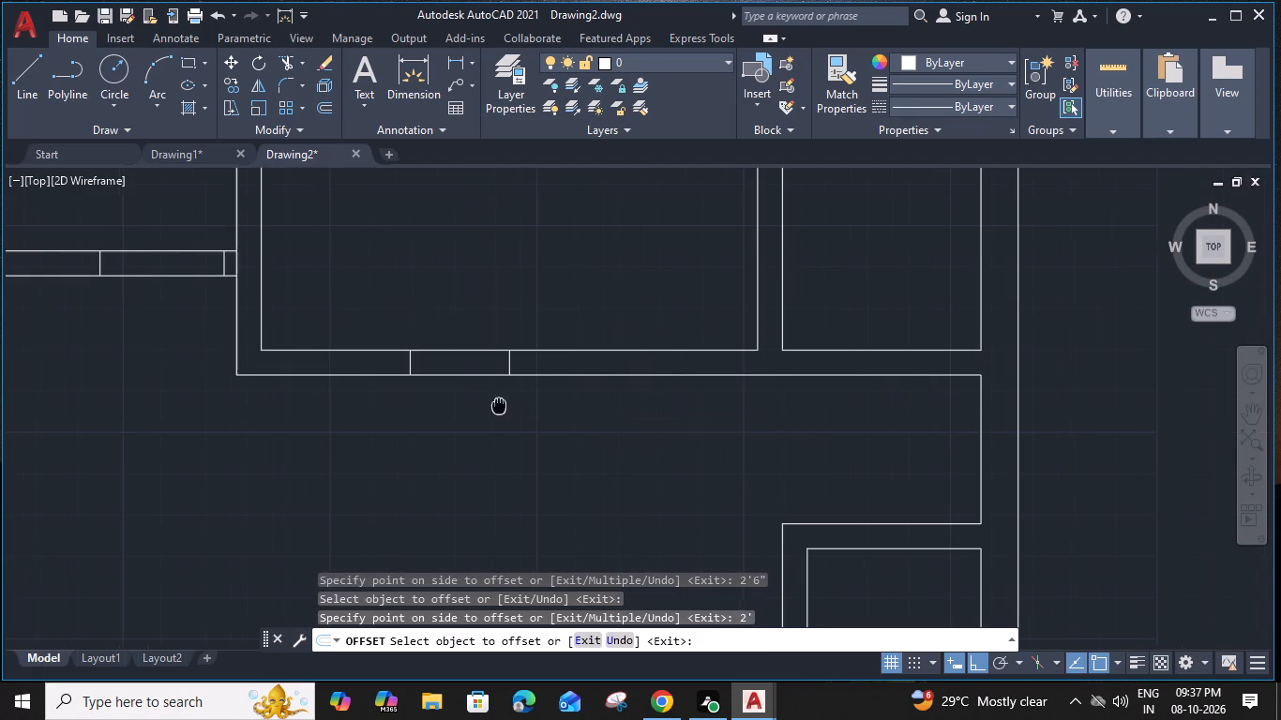
pyautogui.click(505, 359)
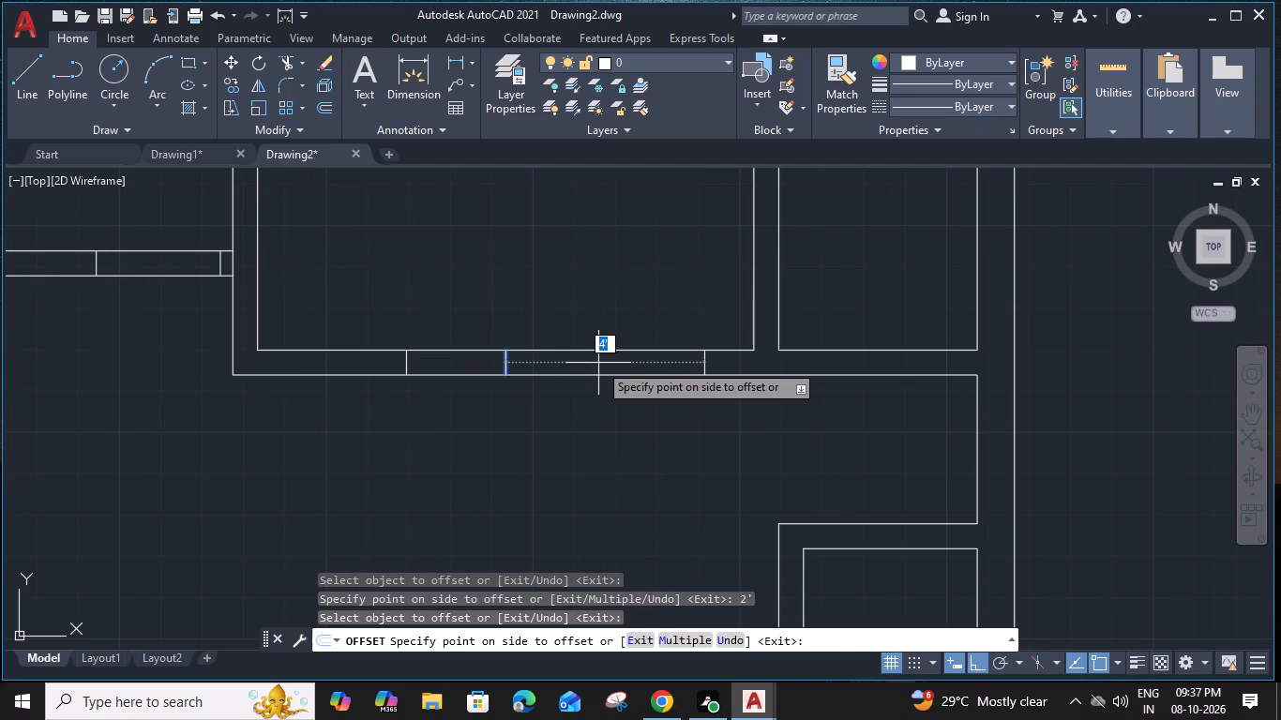
pyautogui.press('2')
pyautogui.press("'")
pyautogui.press('space')
pyautogui.scroll(-2, 651, 400)
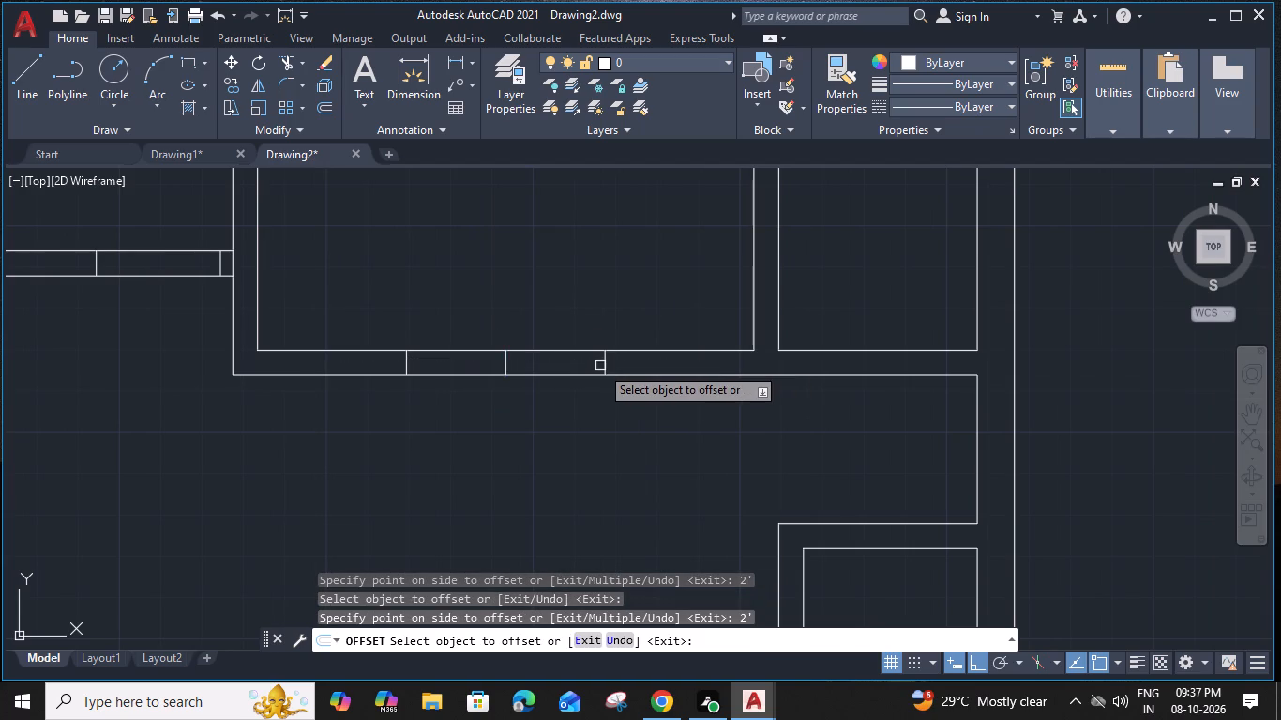
pyautogui.moveTo(659, 402); pyautogui.dragTo(699, 472, button='middle')
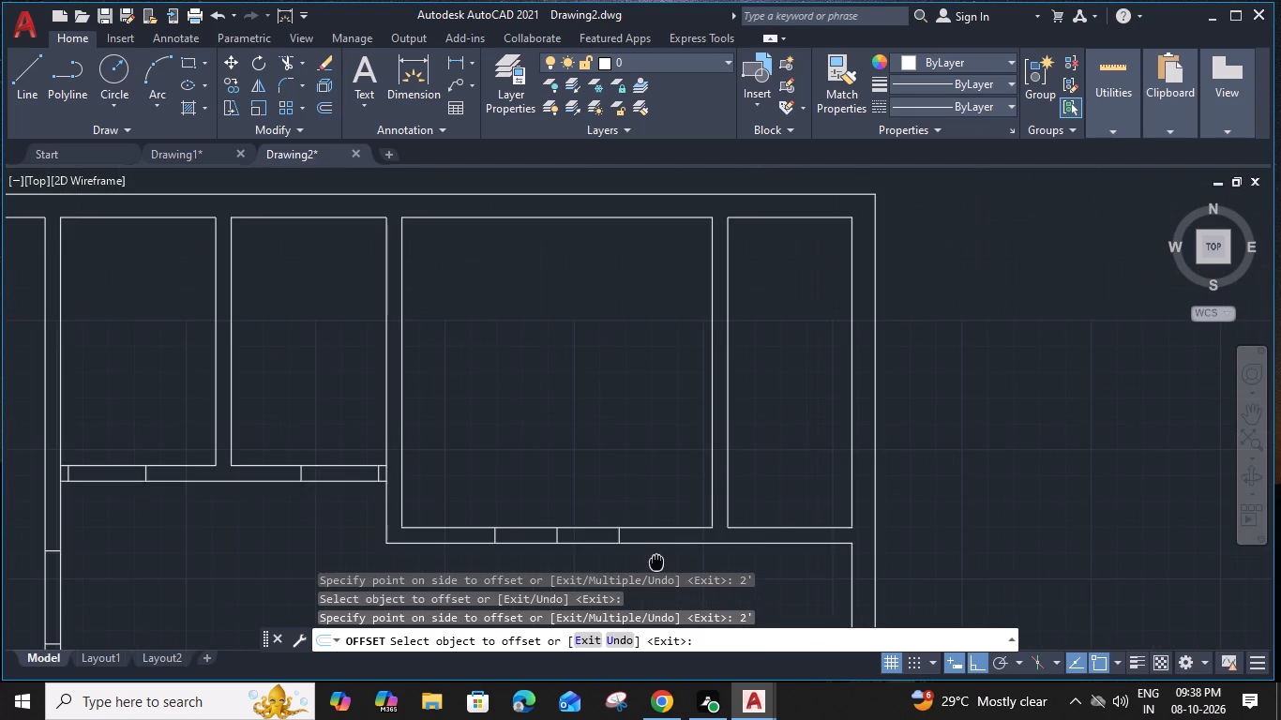
pyautogui.moveTo(699, 472); pyautogui.dragTo(716, 477, button='middle')
pyautogui.press('Escape')
# Trim the middle line and both wall lines between the two offset lines to open the doorway south of the large north room.
pyautogui.press('t')
pyautogui.press('r')
pyautogui.press('space')
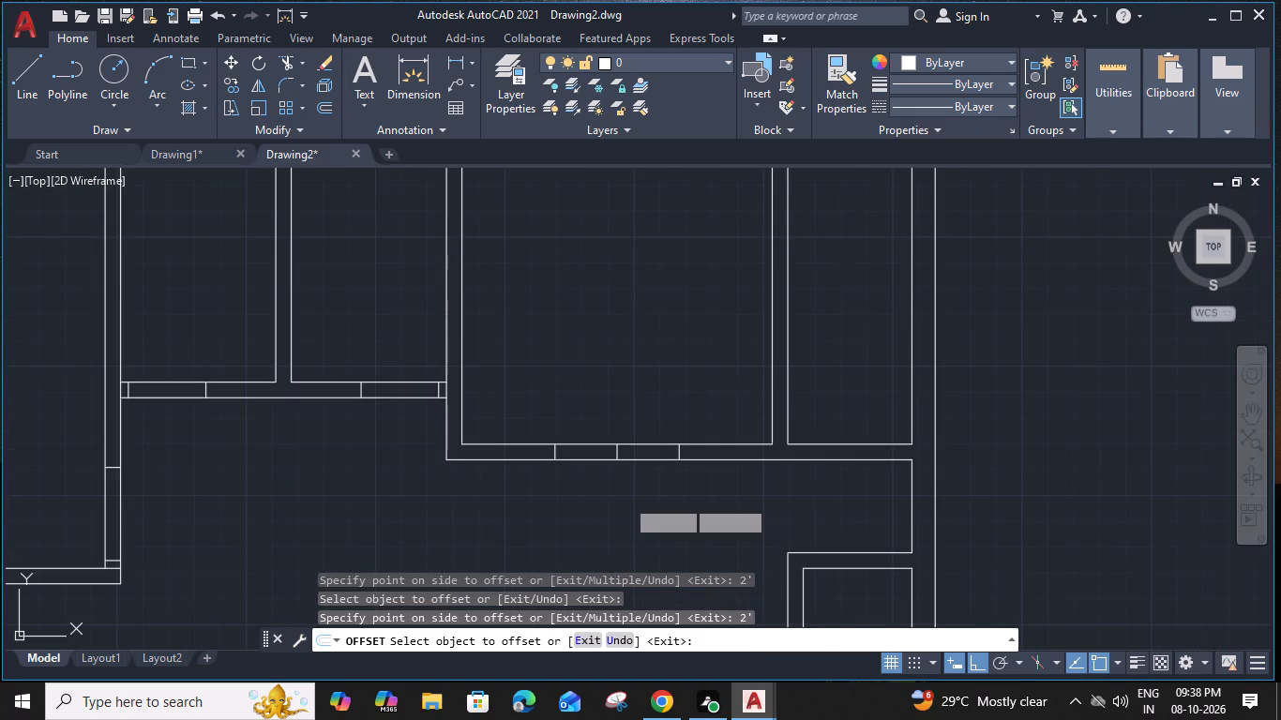
pyautogui.scroll(2, 629, 445)
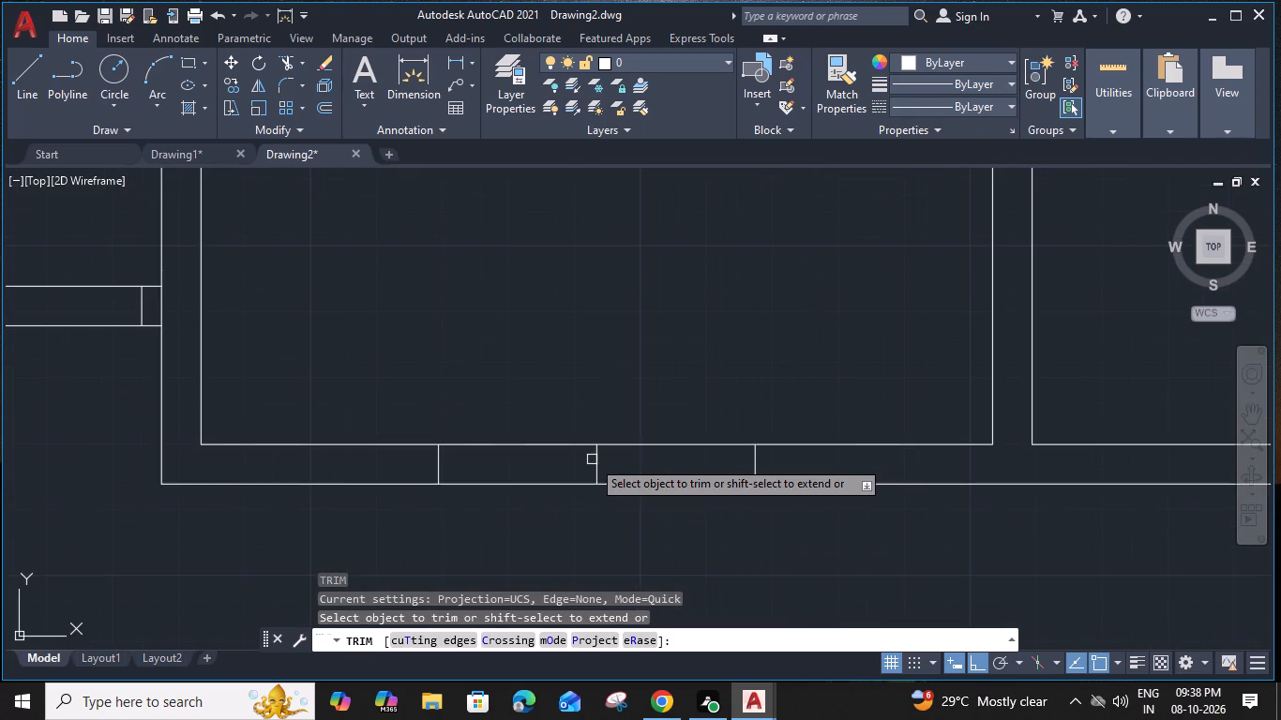
pyautogui.click(600, 459)
pyautogui.click(600, 447)
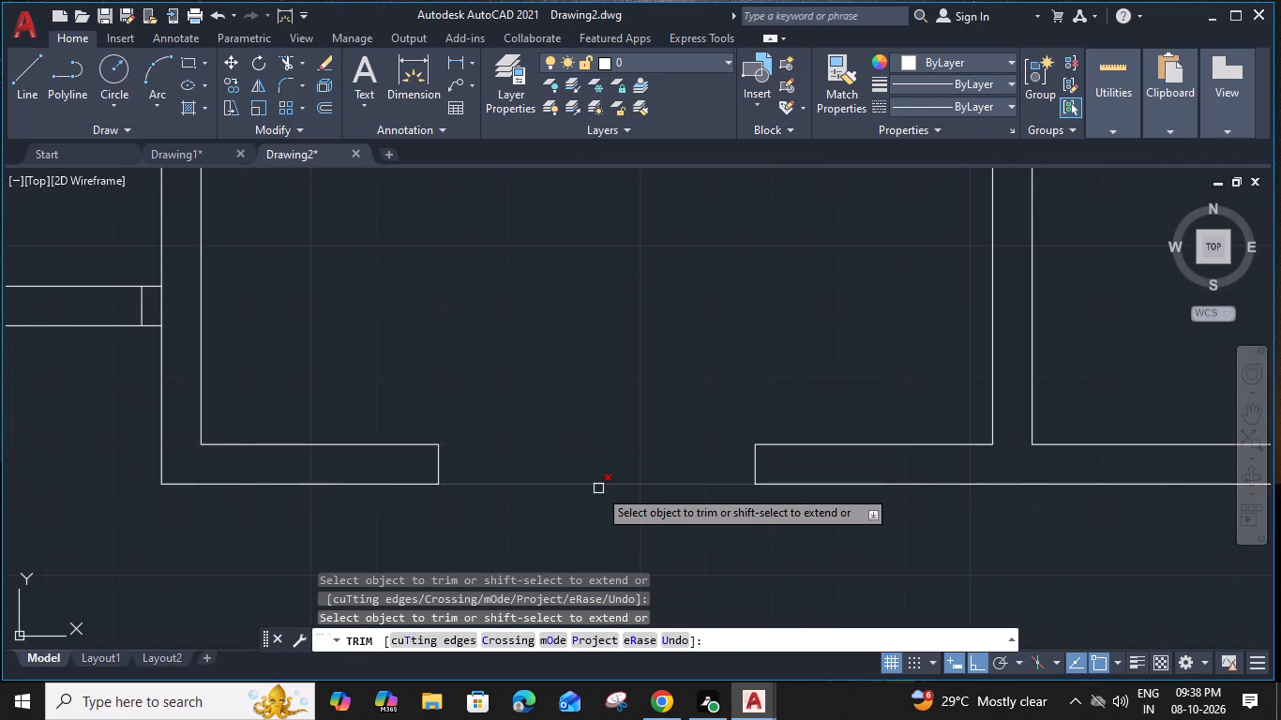
pyautogui.click(598, 488)
# Trim the east end line of the wall south of the two small north rooms and the wall lines across its eastern door opening.
pyautogui.scroll(-2, 598, 488)
pyautogui.moveTo(403, 512); pyautogui.dragTo(650, 487, button='middle')
pyautogui.scroll(2, 664, 407)
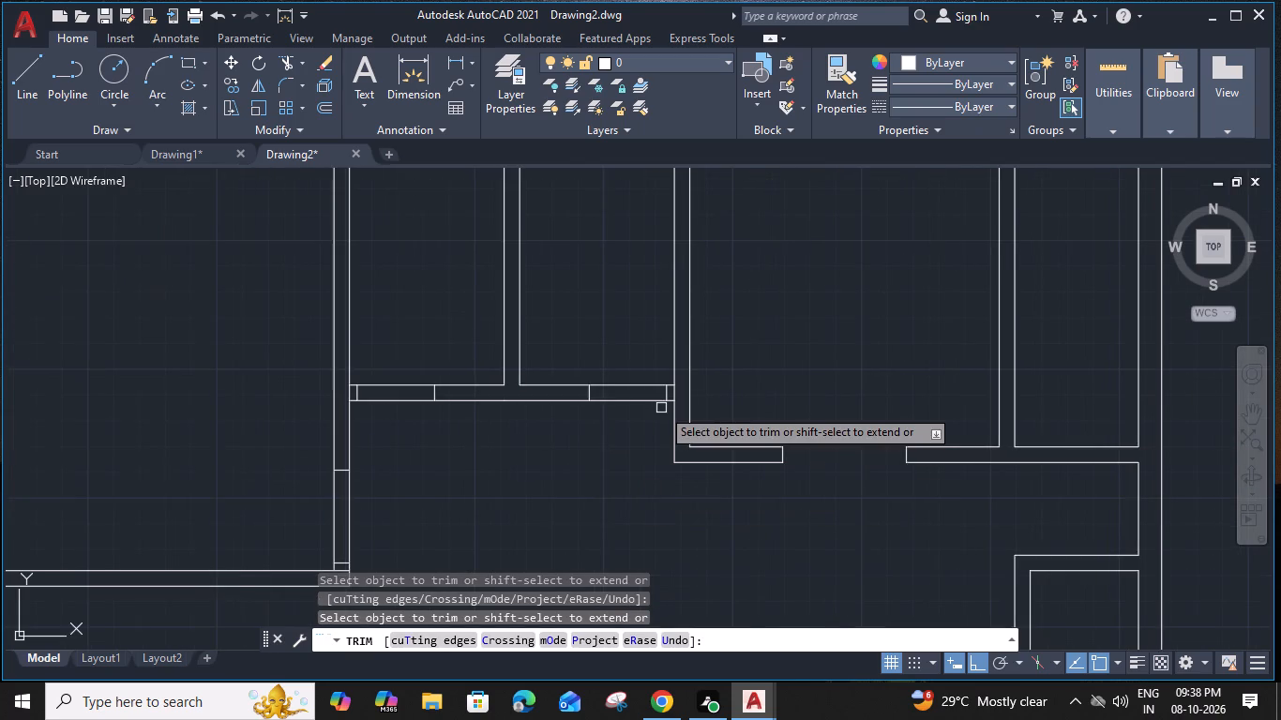
pyautogui.click(694, 369)
pyautogui.click(593, 386)
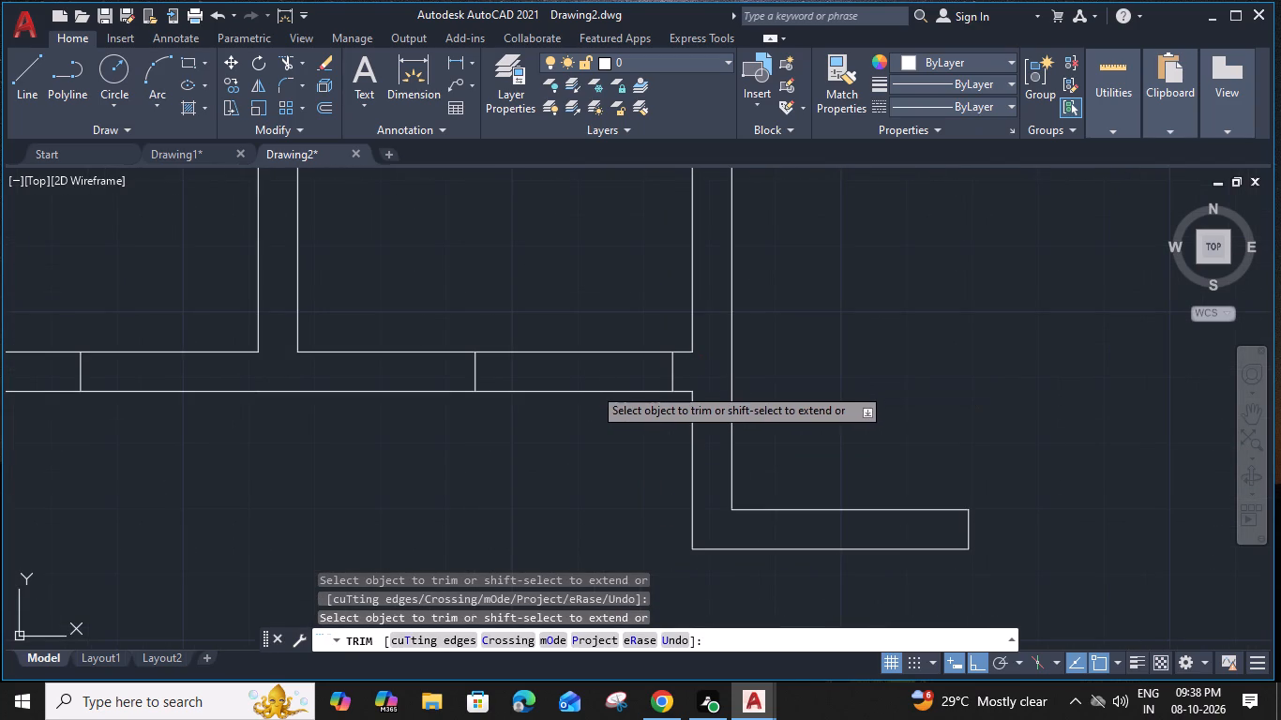
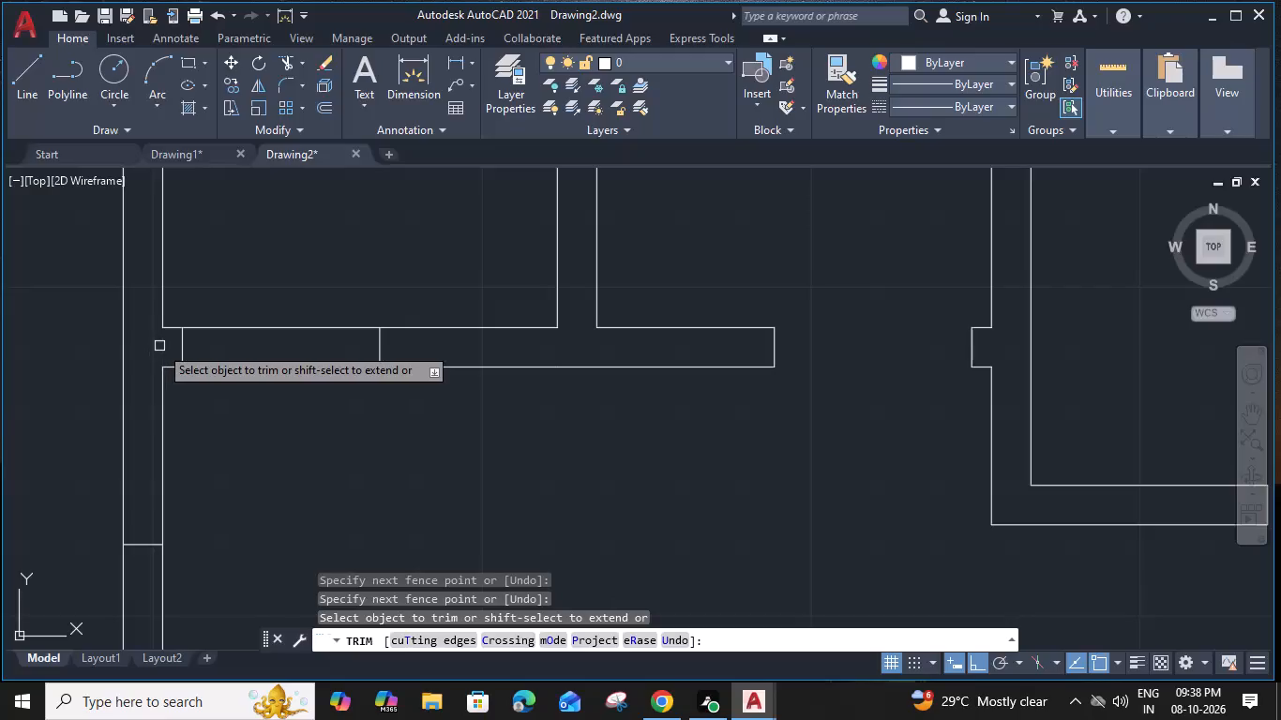
# Trim both wall lines across the western door opening in the wall south of the two small north rooms.
pyautogui.click(282, 288)
pyautogui.click(260, 451)
# Trim the short end line and both wall lines to open the doorway at the south end of the northwest room's east wall.
pyautogui.scroll(-1, 259, 450)
pyautogui.moveTo(261, 448); pyautogui.dragTo(633, 168, button='middle')
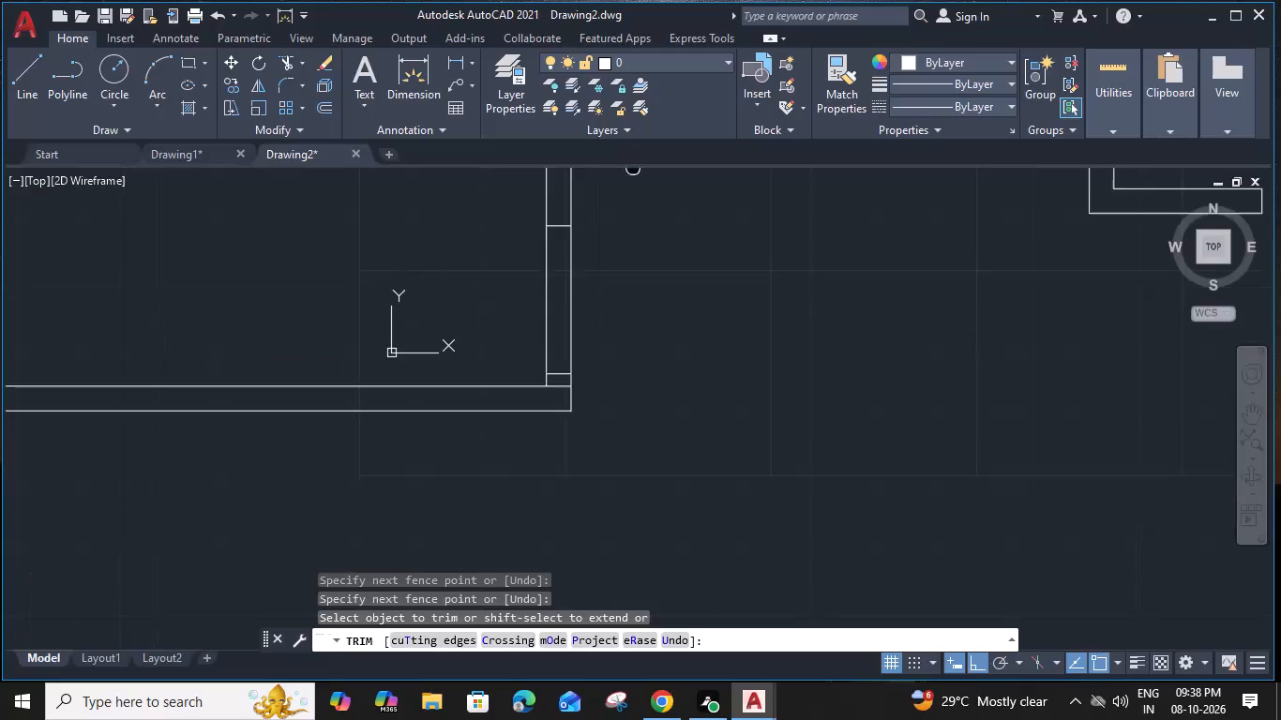
pyautogui.moveTo(633, 168); pyautogui.dragTo(623, 232, button='middle')
pyautogui.click(550, 453)
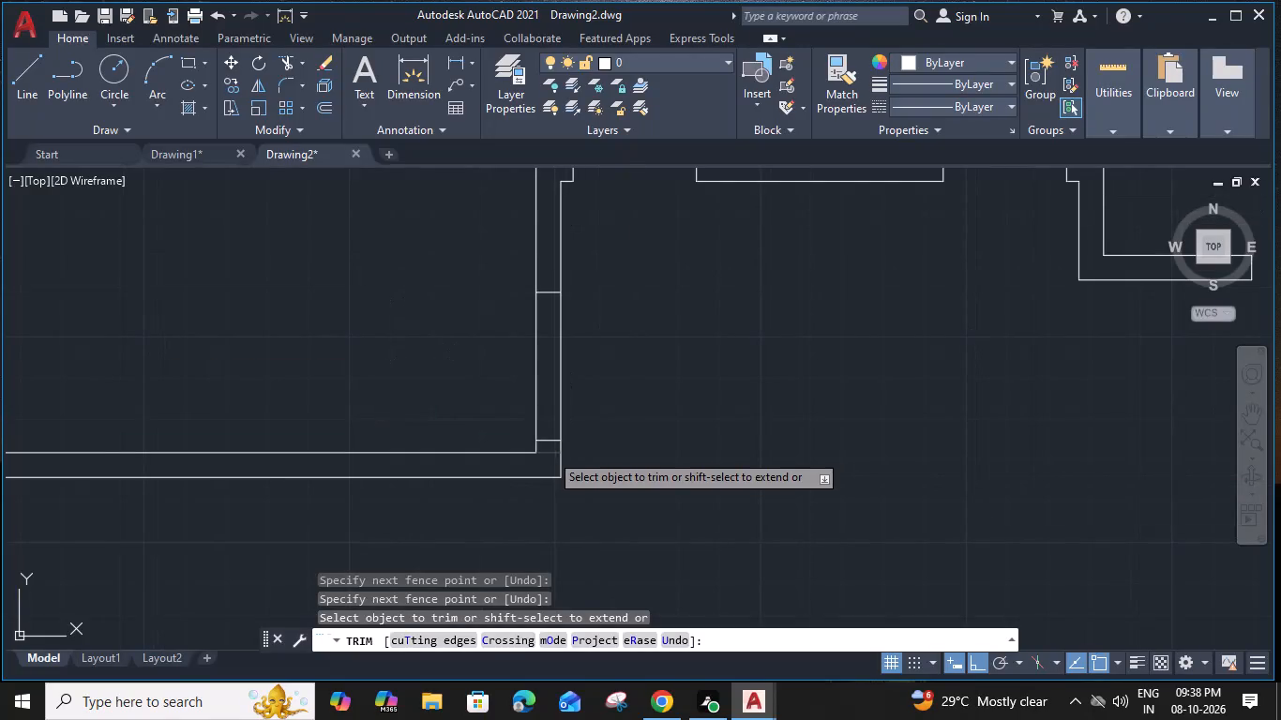
pyautogui.click(499, 381)
pyautogui.click(715, 388)
# Trim both wall lines between the two cross lines to open the doorway just north of the existing staircase.
pyautogui.scroll(-4, 715, 388)
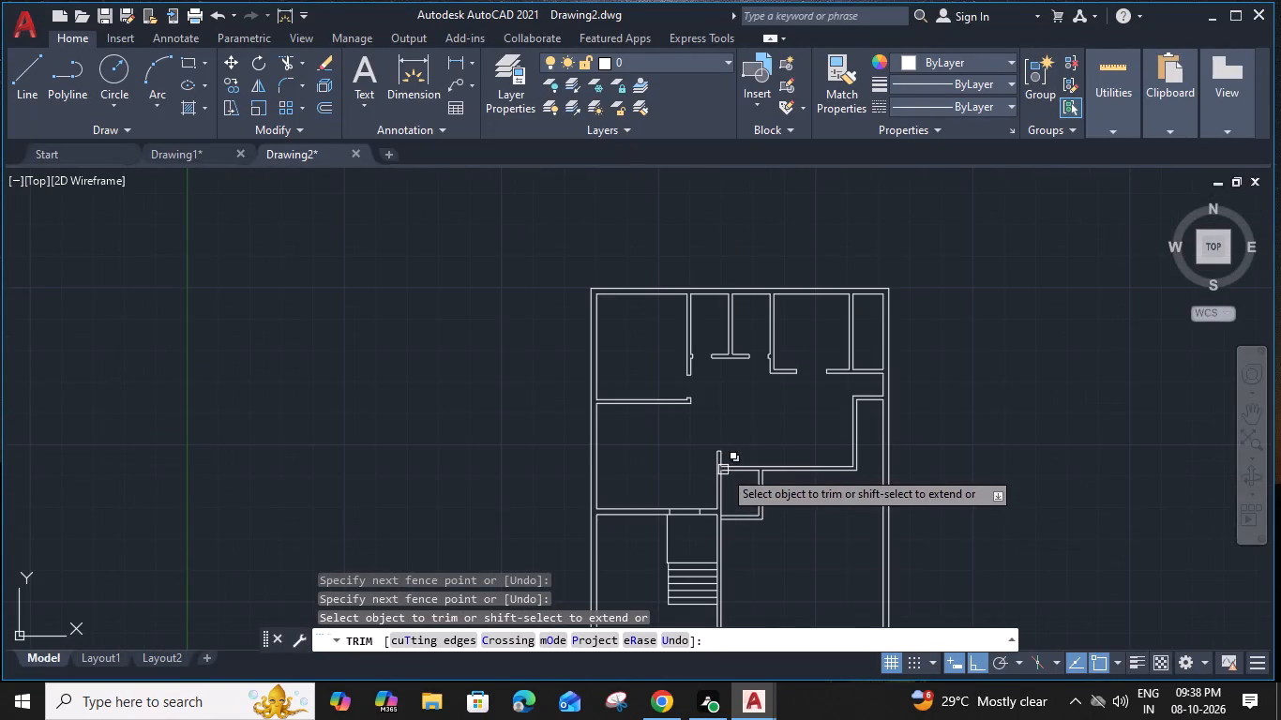
pyautogui.moveTo(685, 530); pyautogui.dragTo(690, 478, button='middle')
pyautogui.scroll(3, 690, 472)
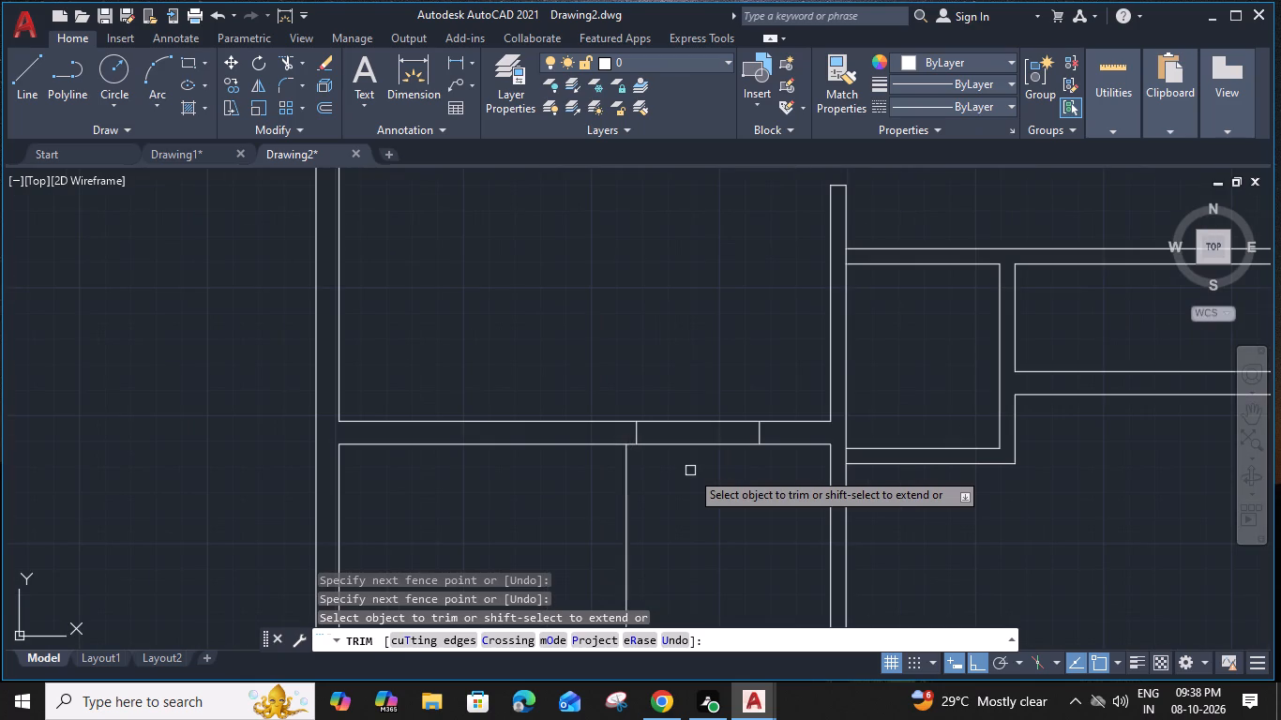
pyautogui.click(696, 442)
pyautogui.click(702, 425)
pyautogui.scroll(-1, 702, 425)
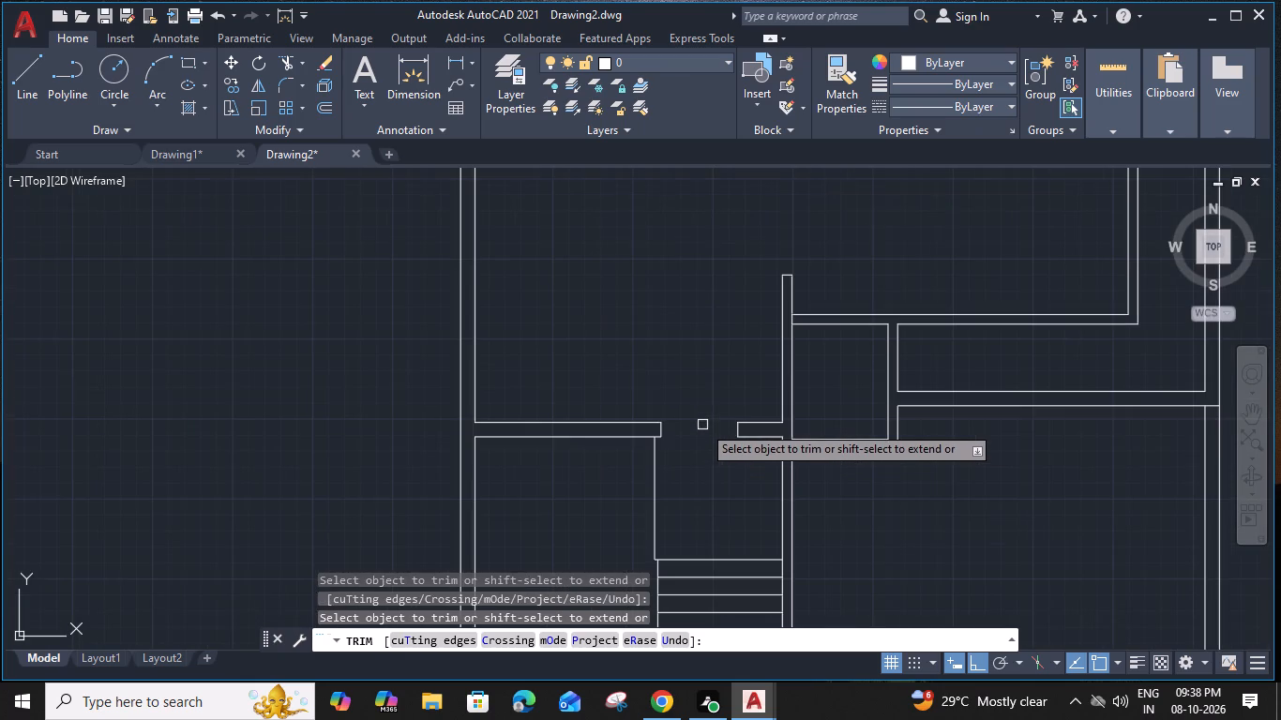
pyautogui.press('Escape')
# Offset the west end line of the wall north of the small central room 3" east, and that copy 2'6" east.
pyautogui.moveTo(831, 362); pyautogui.dragTo(744, 398, button='middle')
pyautogui.scroll(2, 713, 348)
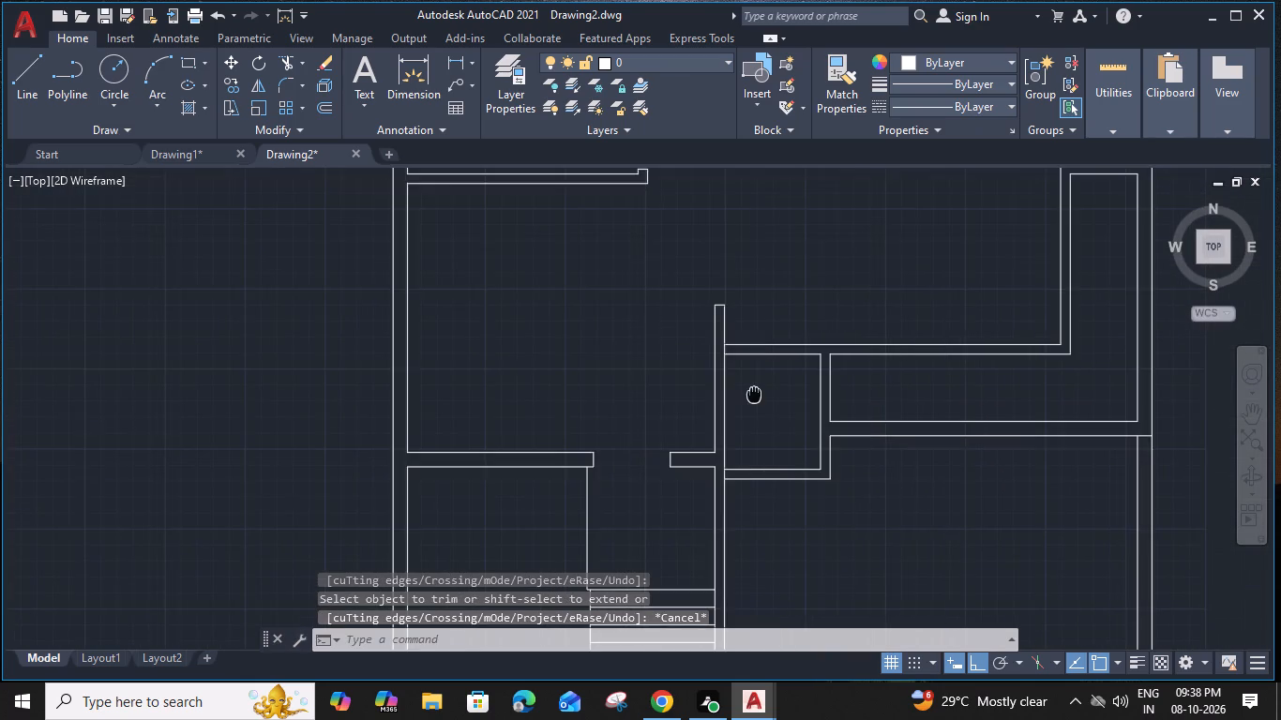
pyautogui.scroll(1, 714, 349)
pyautogui.click(685, 375)
pyautogui.write('O 3')
pyautogui.hotkey('shift', '"')
pyautogui.press('Return')
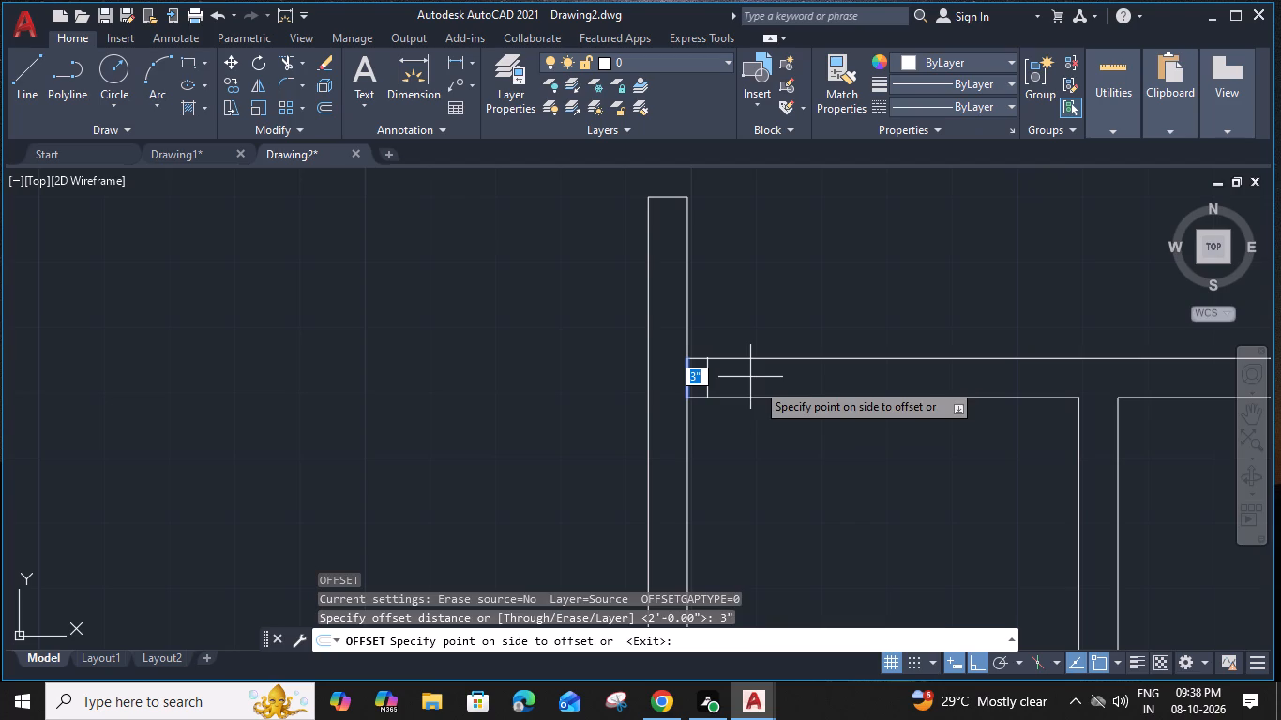
pyautogui.click(760, 384)
pyautogui.moveTo(759, 387); pyautogui.dragTo(492, 402, button='middle')
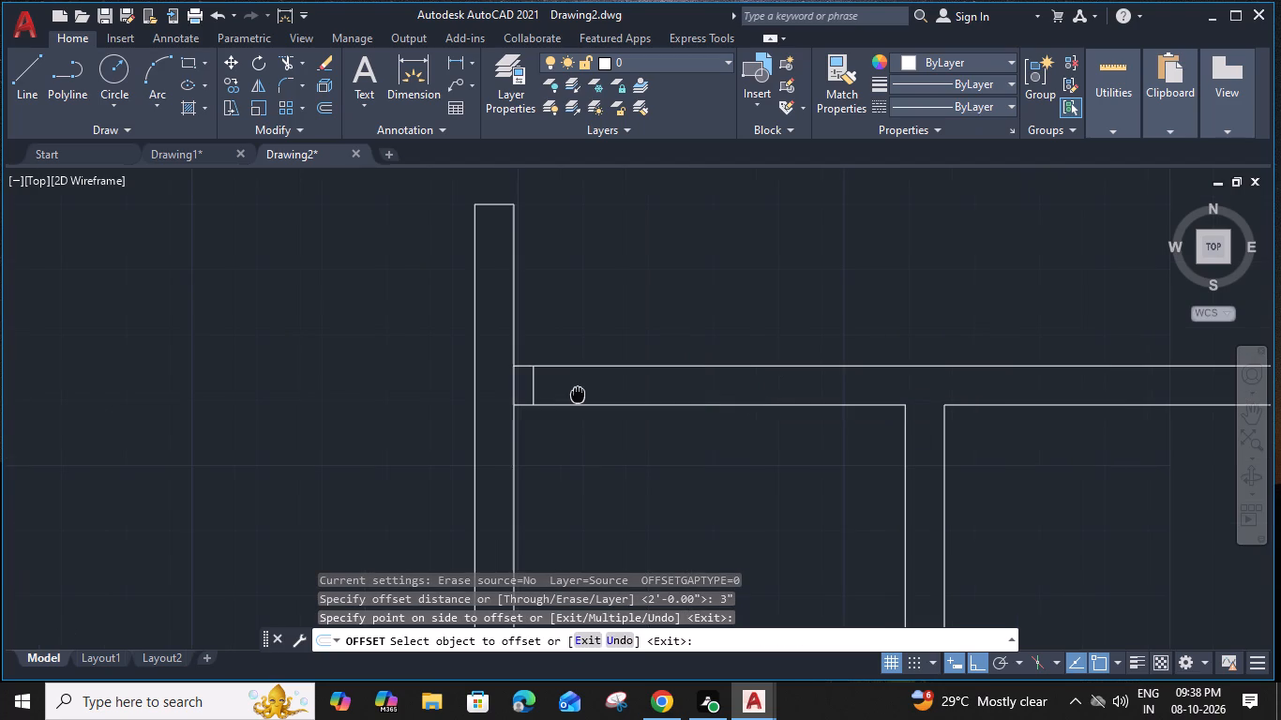
pyautogui.click(443, 386)
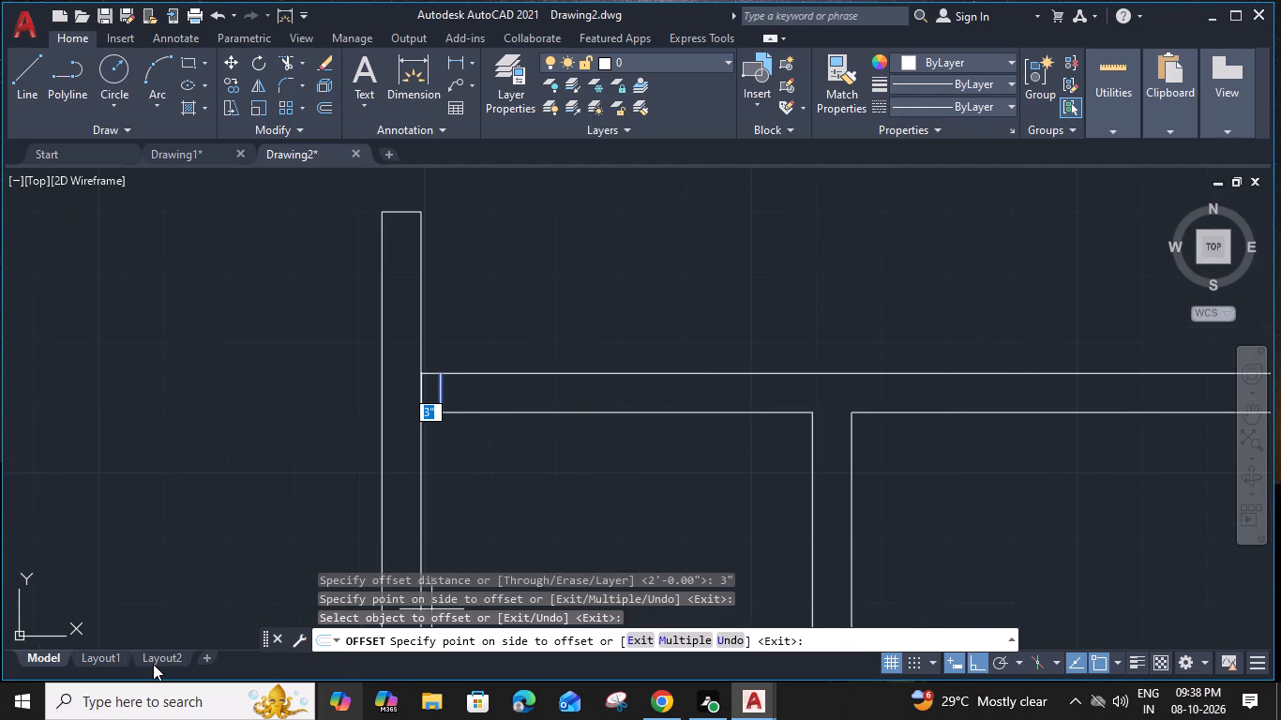
pyautogui.press('2')
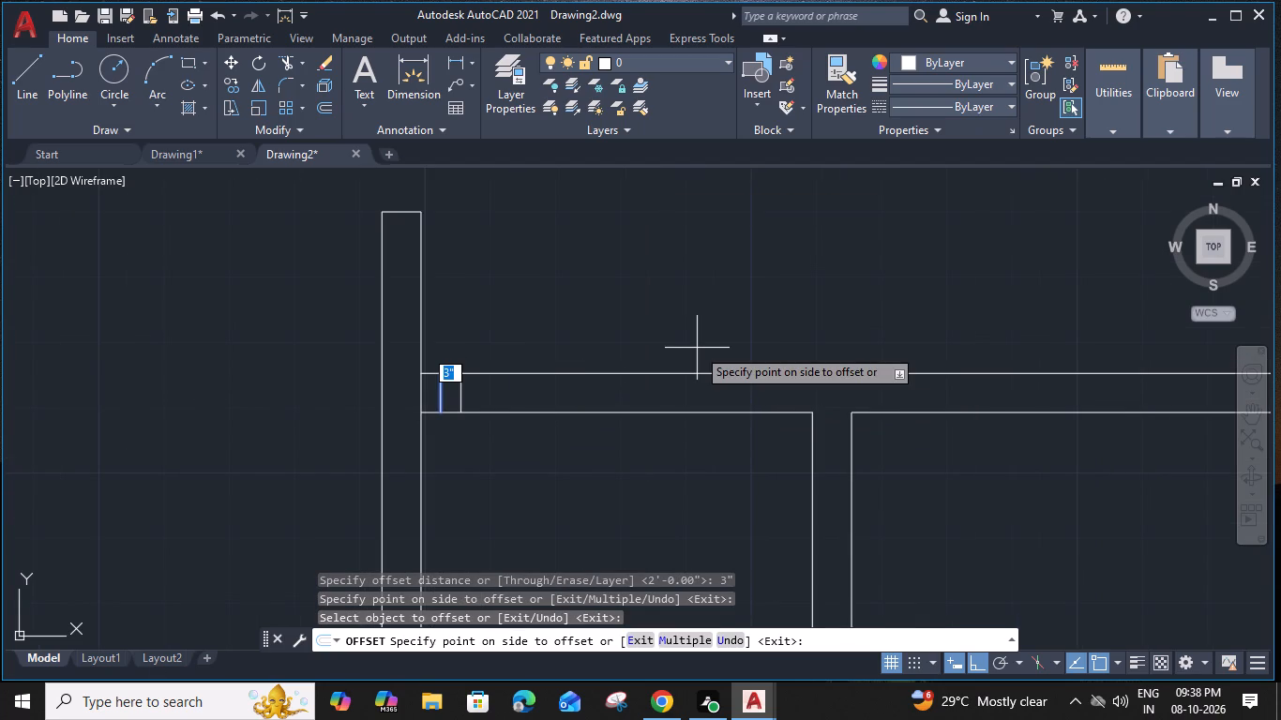
pyautogui.write('\'6"')
pyautogui.press('Return')
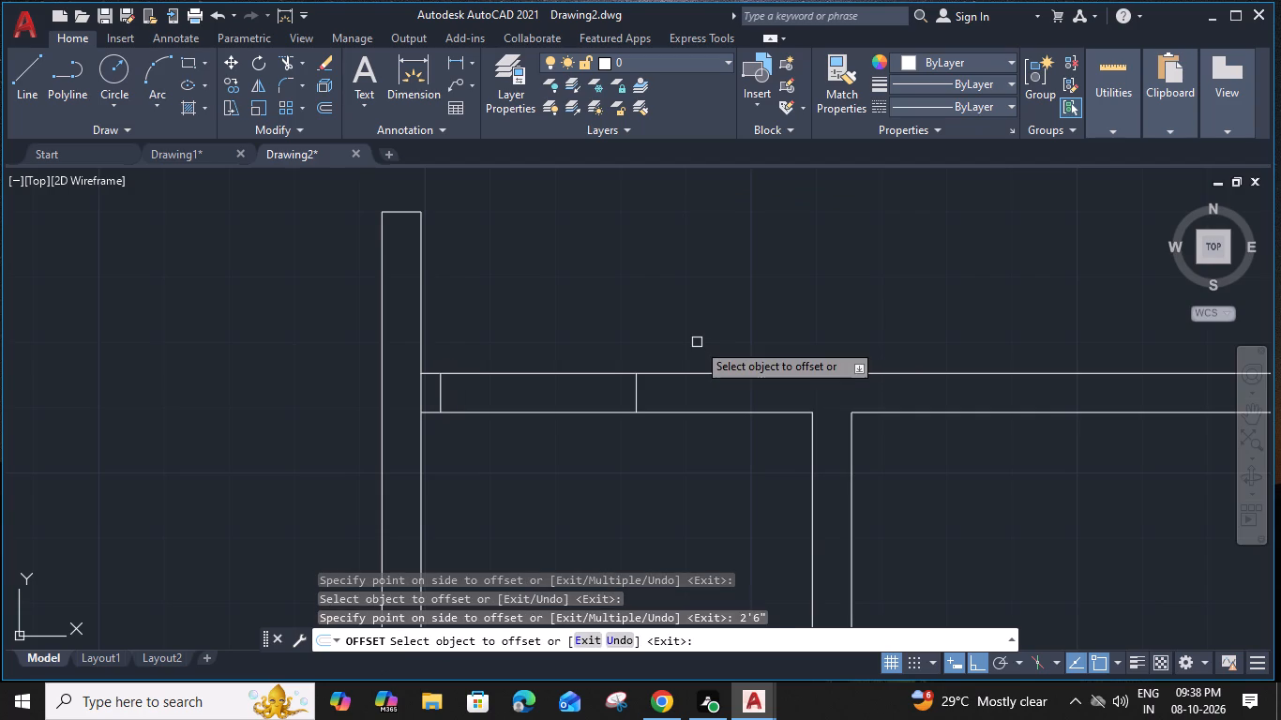
pyautogui.press('Escape')
# Trim the west end line and both wall lines between the offset lines to open the small central room's north doorway.
pyautogui.write('TR')
pyautogui.press('space')
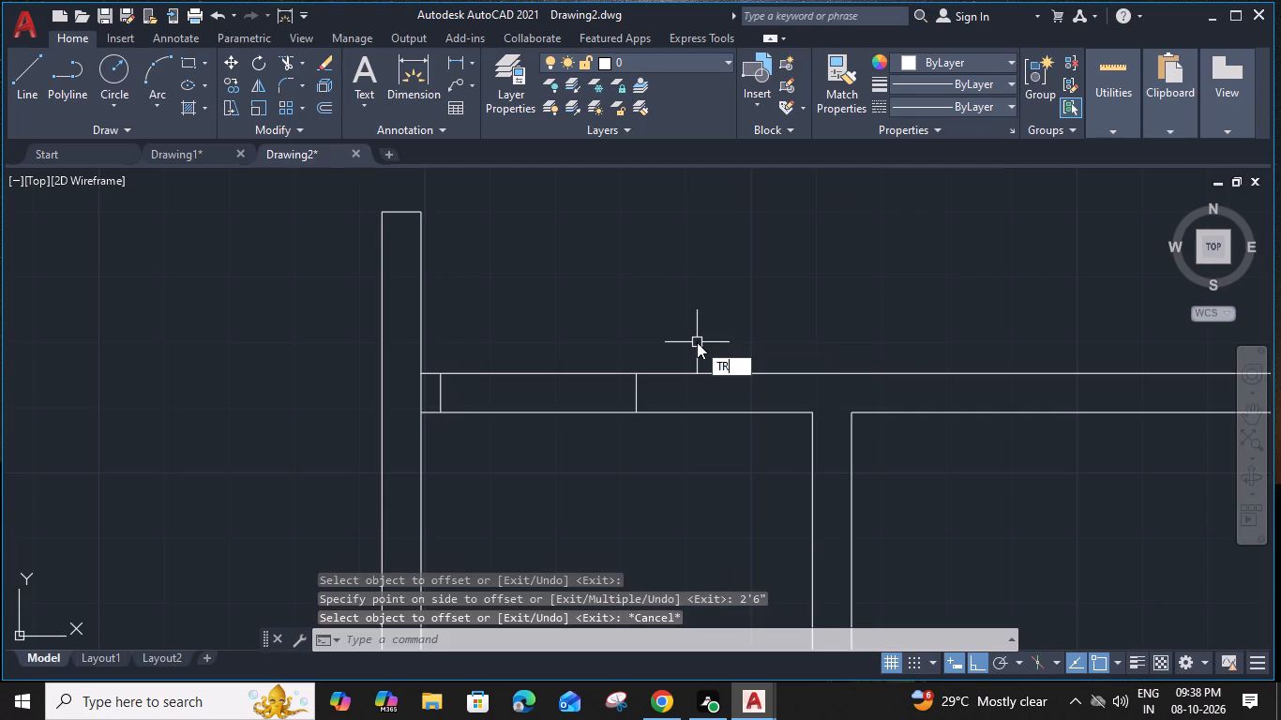
pyautogui.click(423, 386)
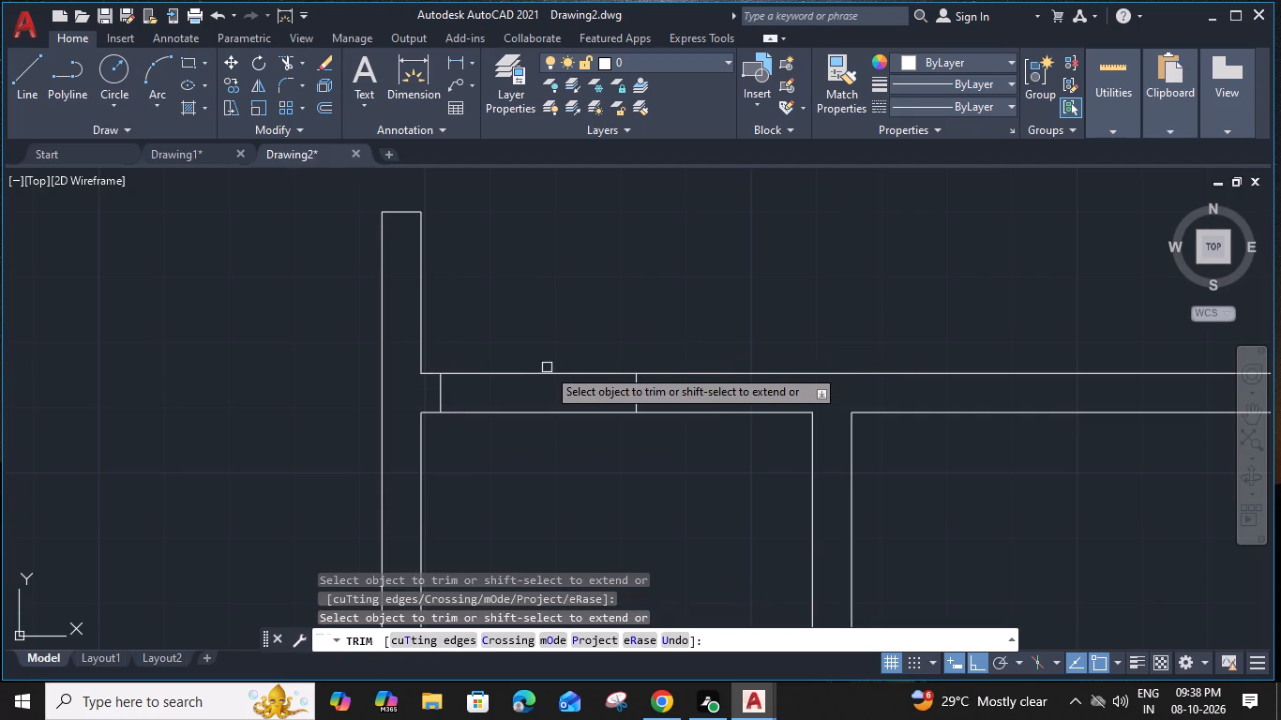
pyautogui.click(556, 351)
pyautogui.click(529, 465)
pyautogui.press('Escape')
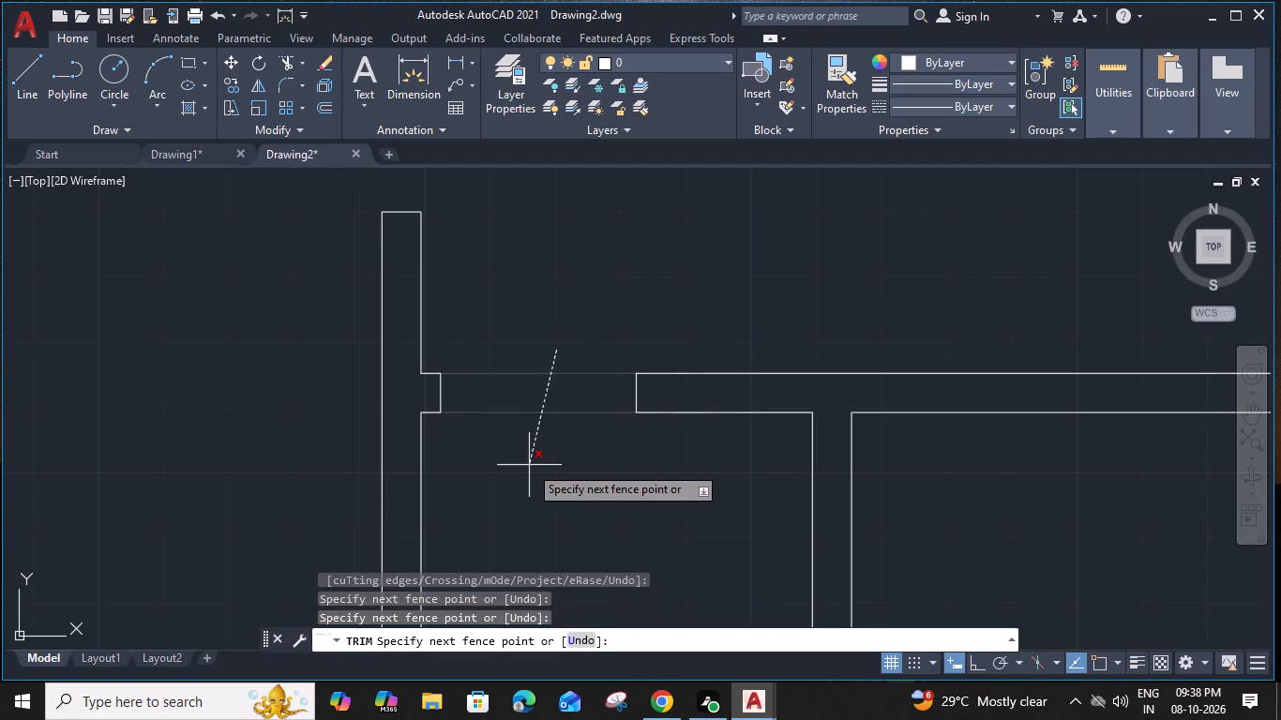
# Draw a 3'-6" horizontal line across the north part of the narrow passage beside the east exterior wall.
pyautogui.scroll(-2, 591, 440)
pyautogui.moveTo(627, 454); pyautogui.dragTo(514, 298, button='middle')
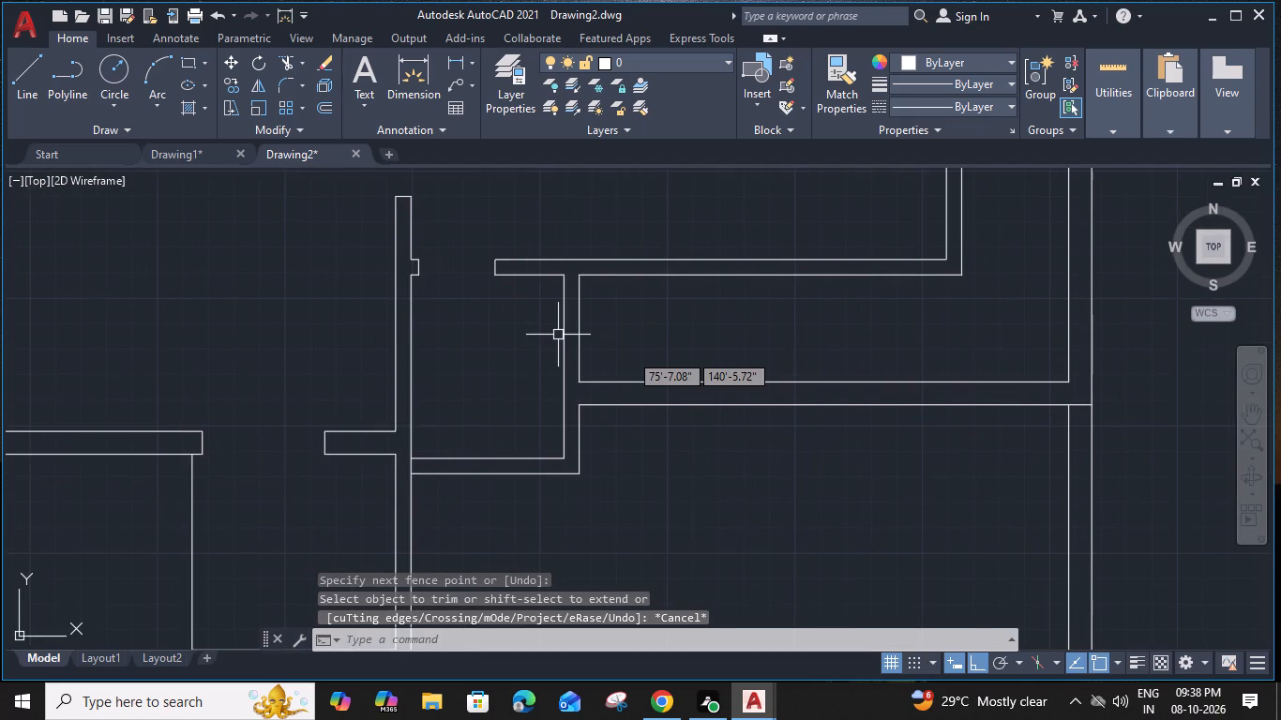
pyautogui.moveTo(851, 323); pyautogui.dragTo(559, 442, button='middle')
pyautogui.moveTo(735, 302); pyautogui.dragTo(731, 300, button='middle')
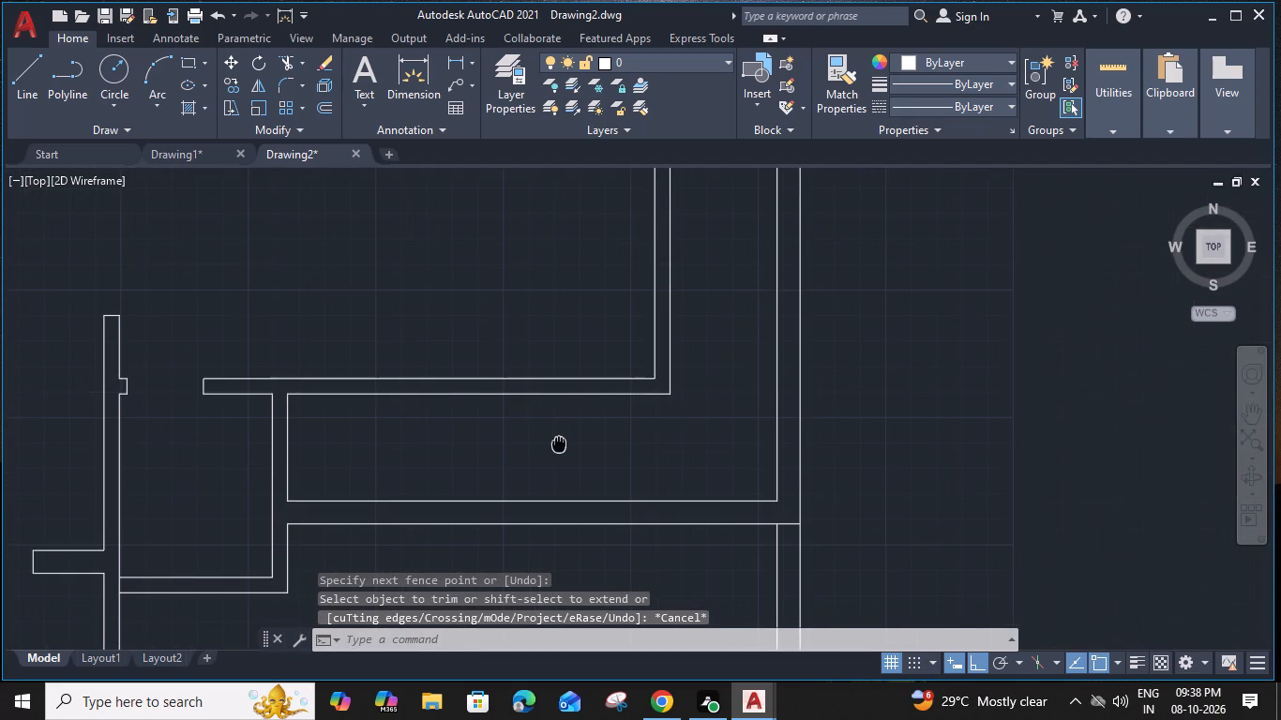
pyautogui.moveTo(731, 300); pyautogui.dragTo(695, 465, button='middle')
pyautogui.press('l')
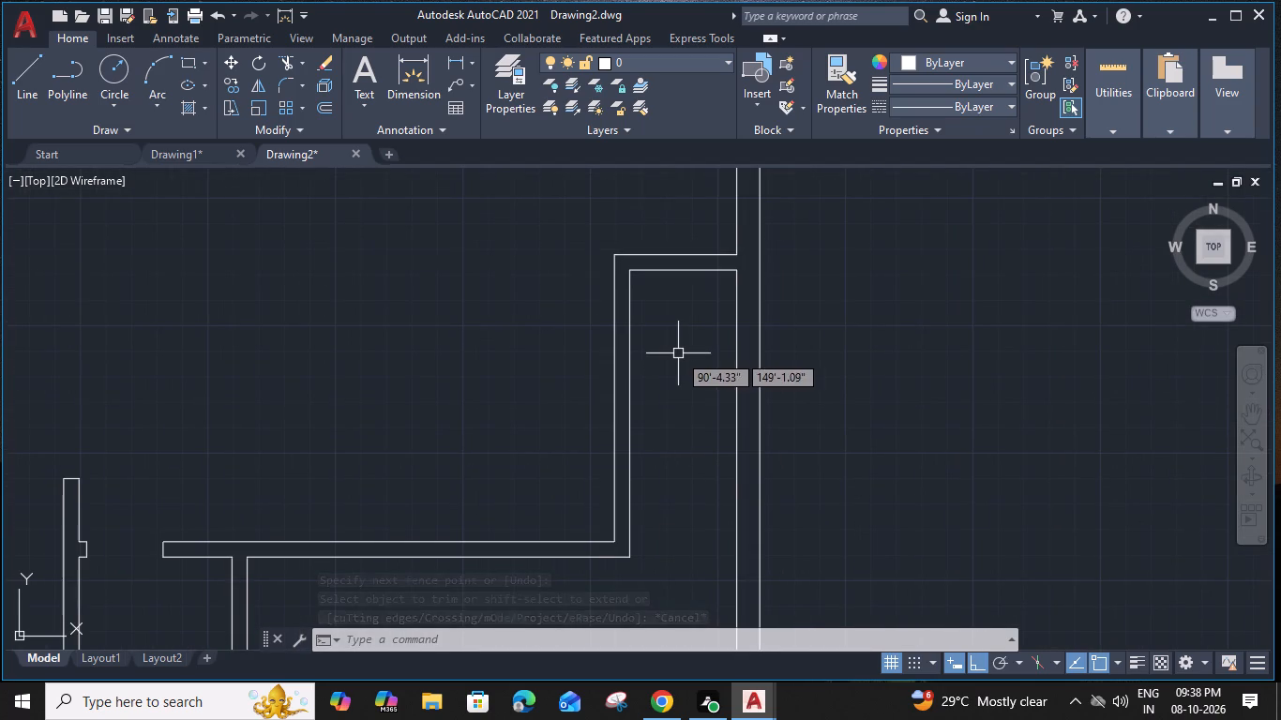
pyautogui.press('space')
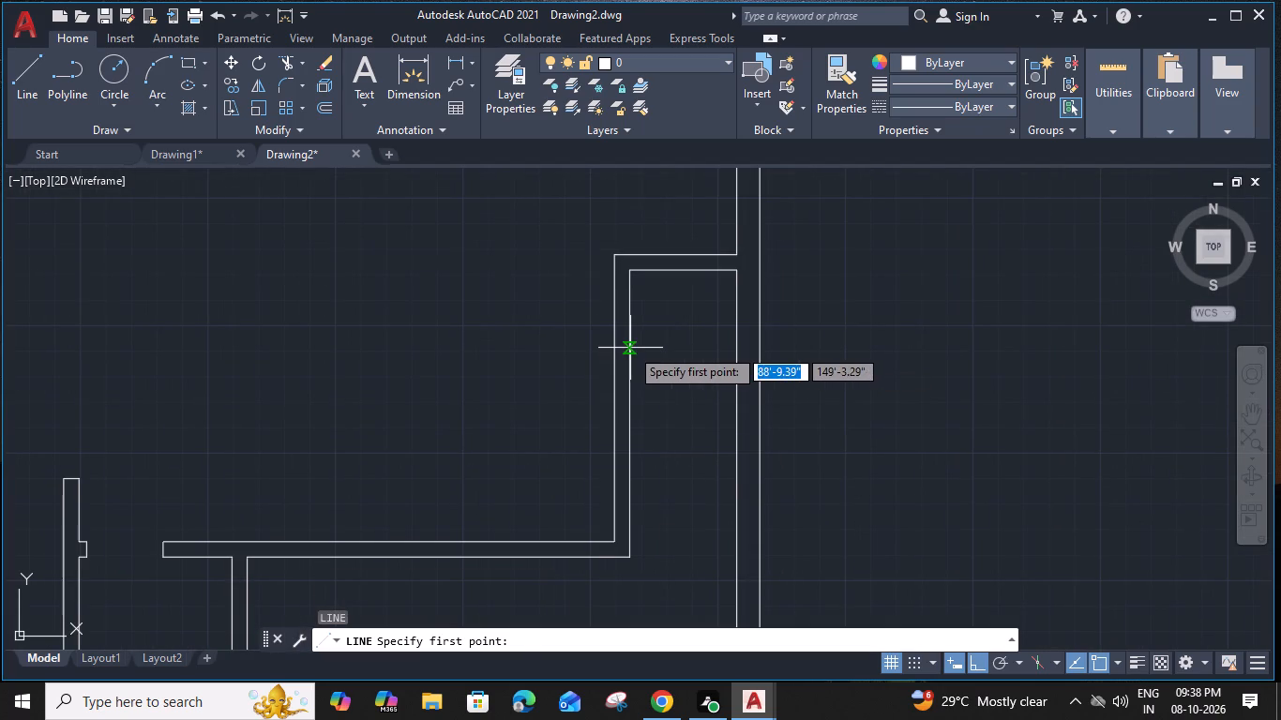
pyautogui.click(630, 348)
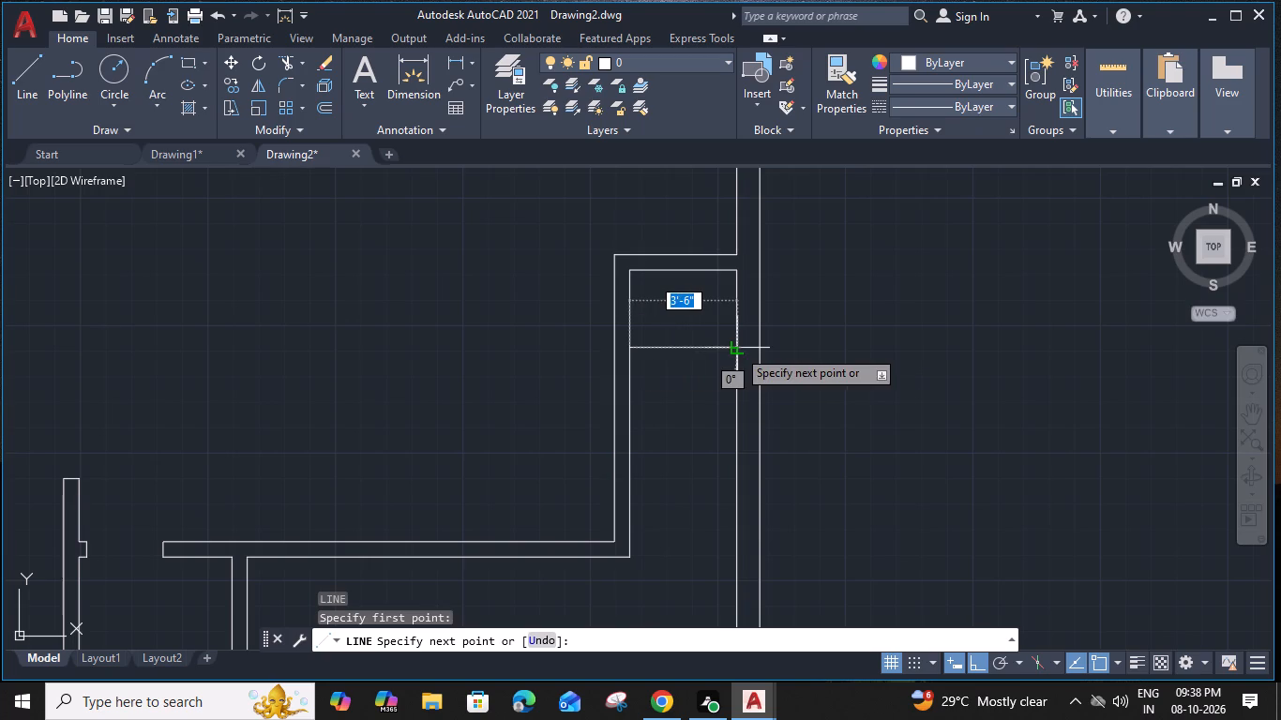
pyautogui.click(737, 349)
pyautogui.press('Escape')
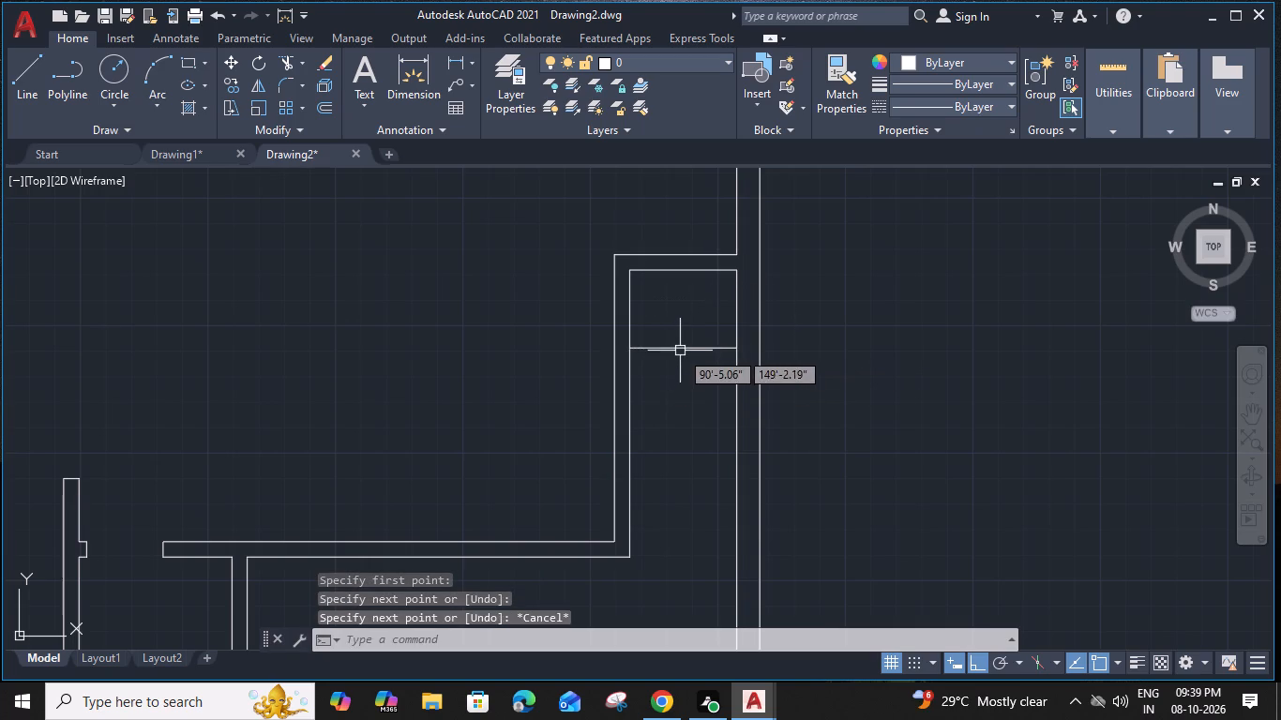
# Offset the horizontal line 11" south and repeat from each copy to make four successive stair treads.
pyautogui.click(680, 351)
pyautogui.press('o')
pyautogui.press('space')
pyautogui.press('1')
pyautogui.press('1')
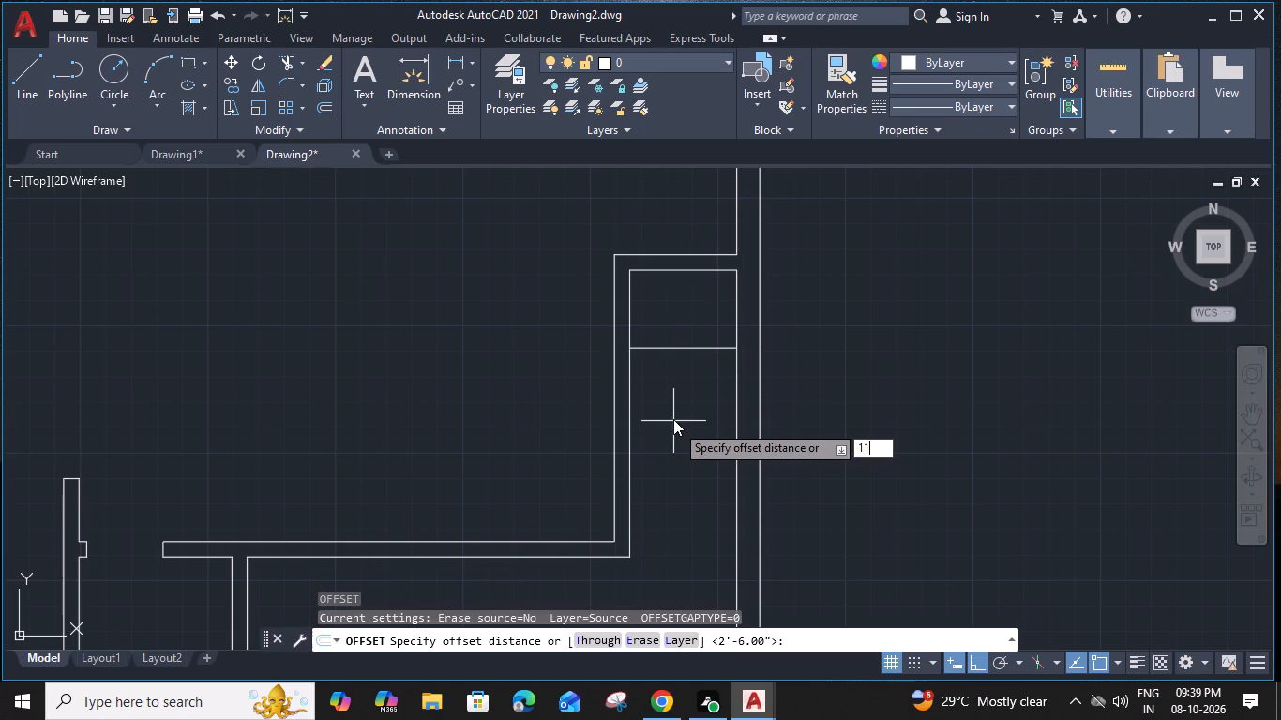
pyautogui.hotkey('shift', '"')
pyautogui.press('Return')
pyautogui.click(673, 419)
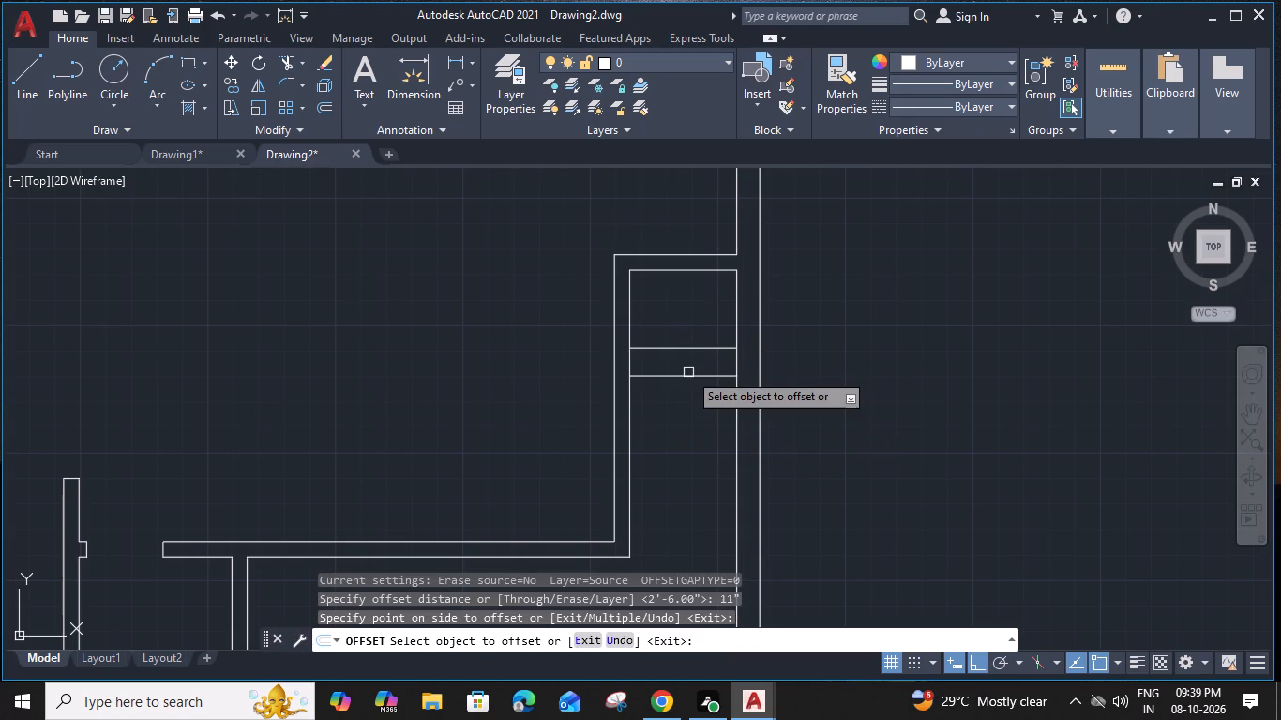
pyautogui.click(688, 374)
pyautogui.click(680, 442)
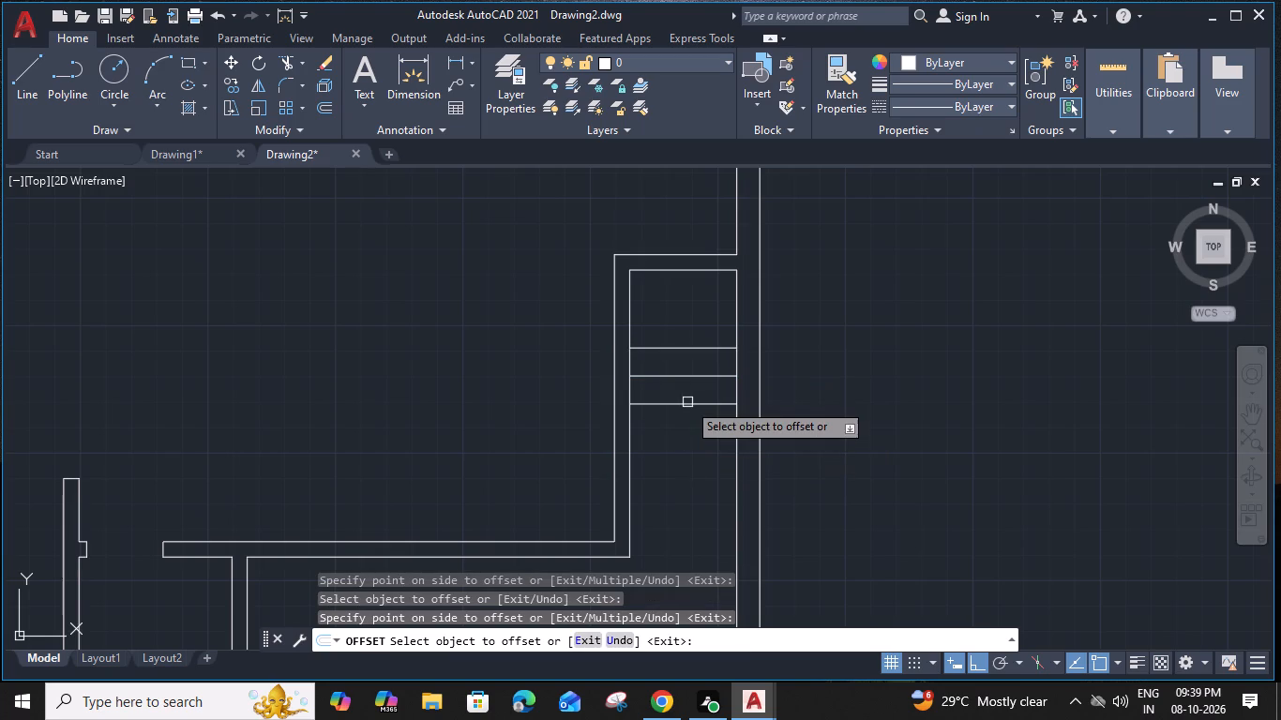
pyautogui.click(693, 405)
pyautogui.click(677, 473)
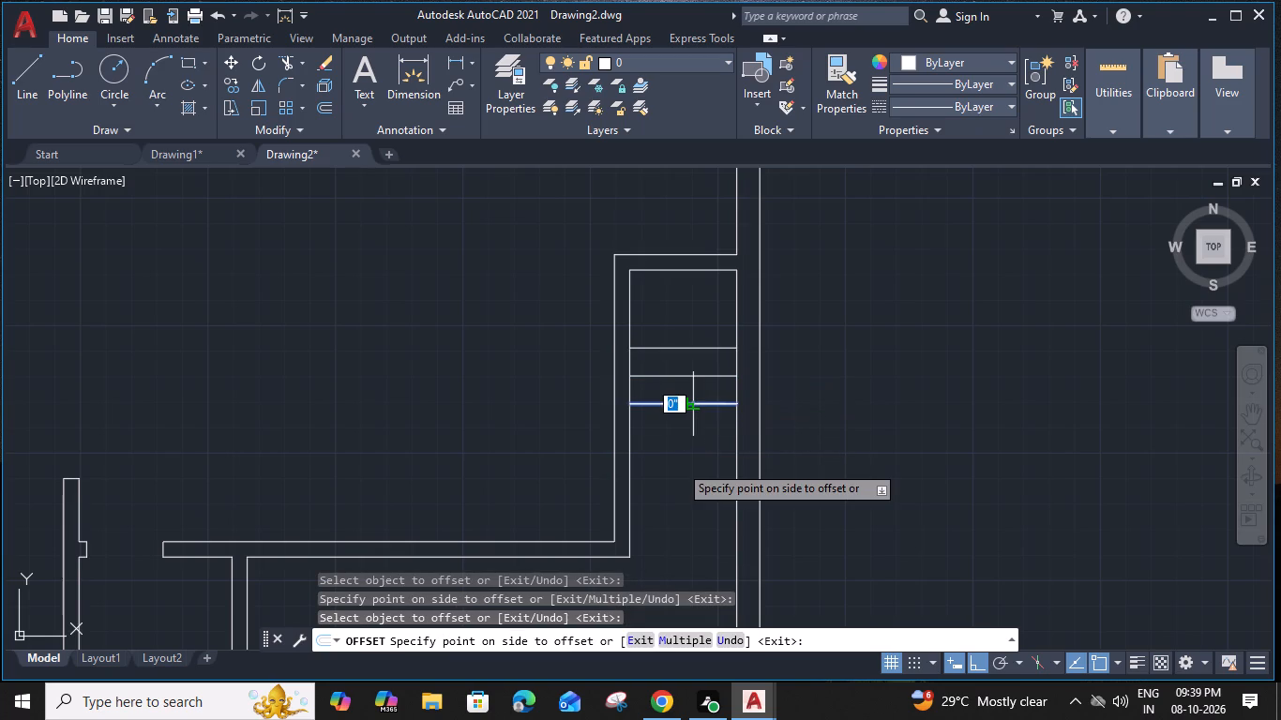
pyautogui.click(711, 434)
pyautogui.click(702, 489)
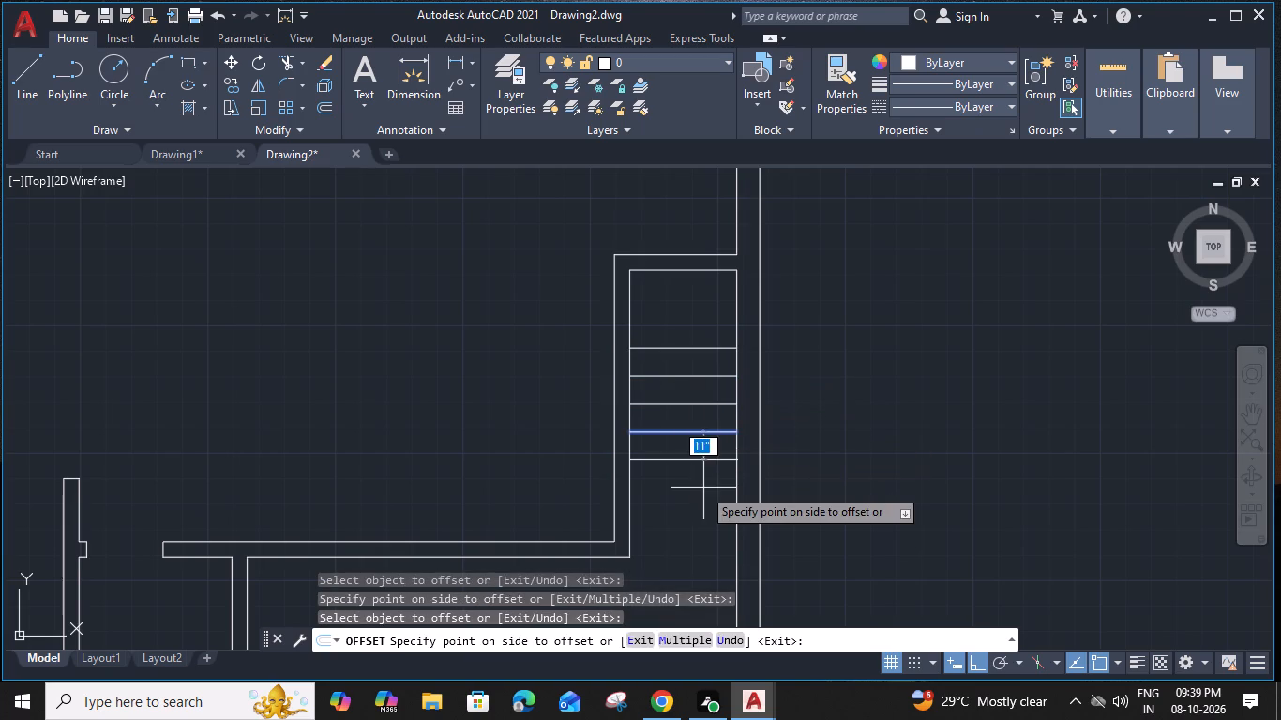
# Offset three more stair treads 11" apart, continuing south from the last tread in the east passage.
pyautogui.moveTo(703, 480); pyautogui.dragTo(717, 364, button='middle')
pyautogui.click(724, 346)
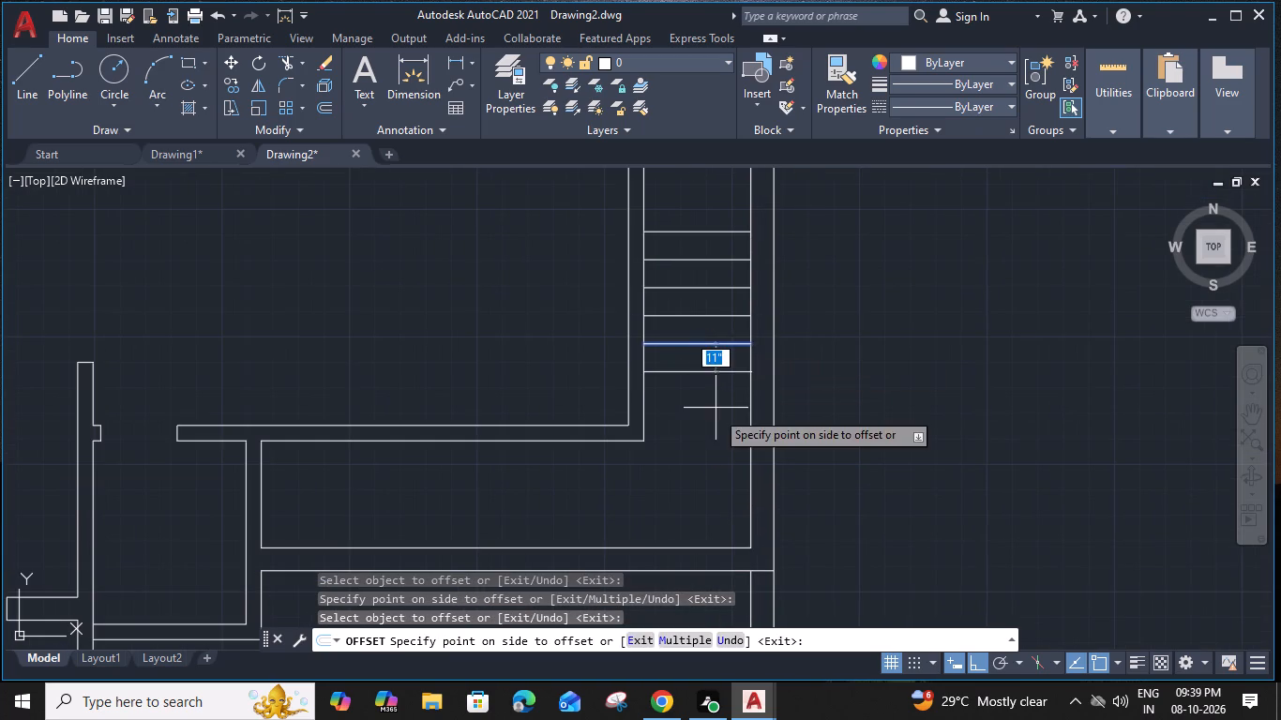
pyautogui.click(714, 421)
pyautogui.click(726, 372)
pyautogui.click(708, 453)
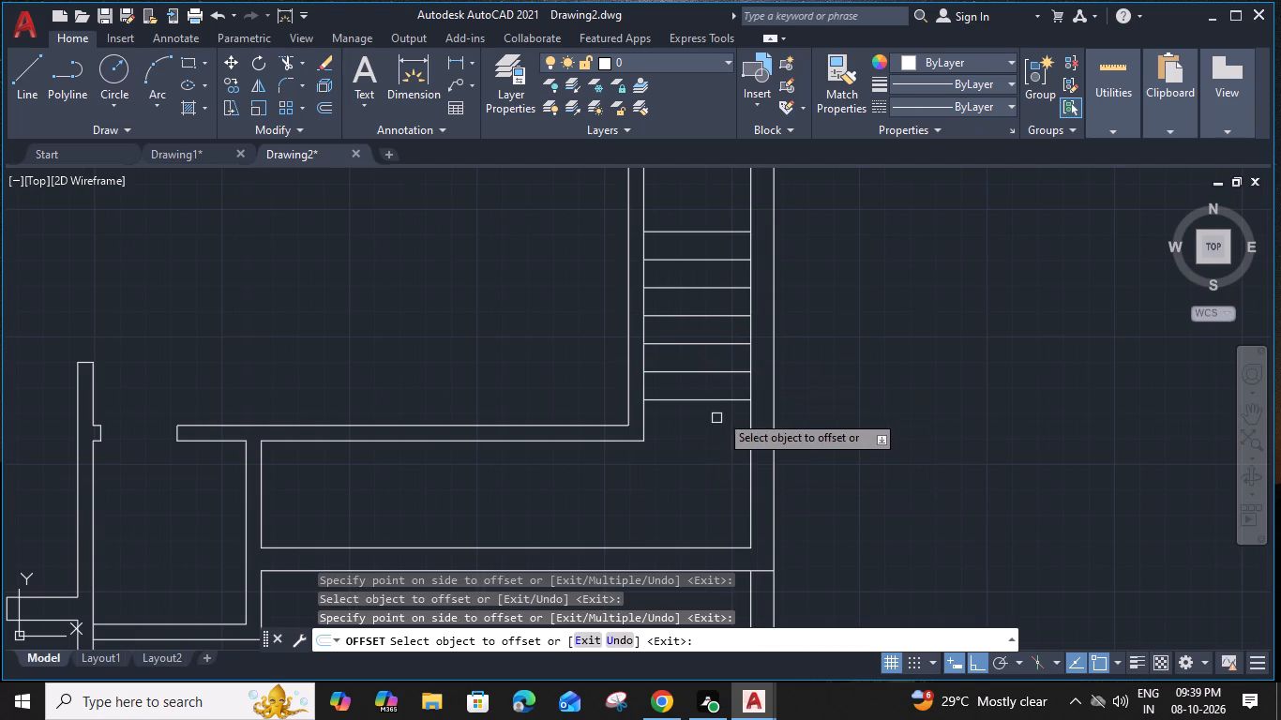
pyautogui.click(724, 403)
pyautogui.click(706, 465)
pyautogui.moveTo(711, 453); pyautogui.dragTo(723, 387, button='middle')
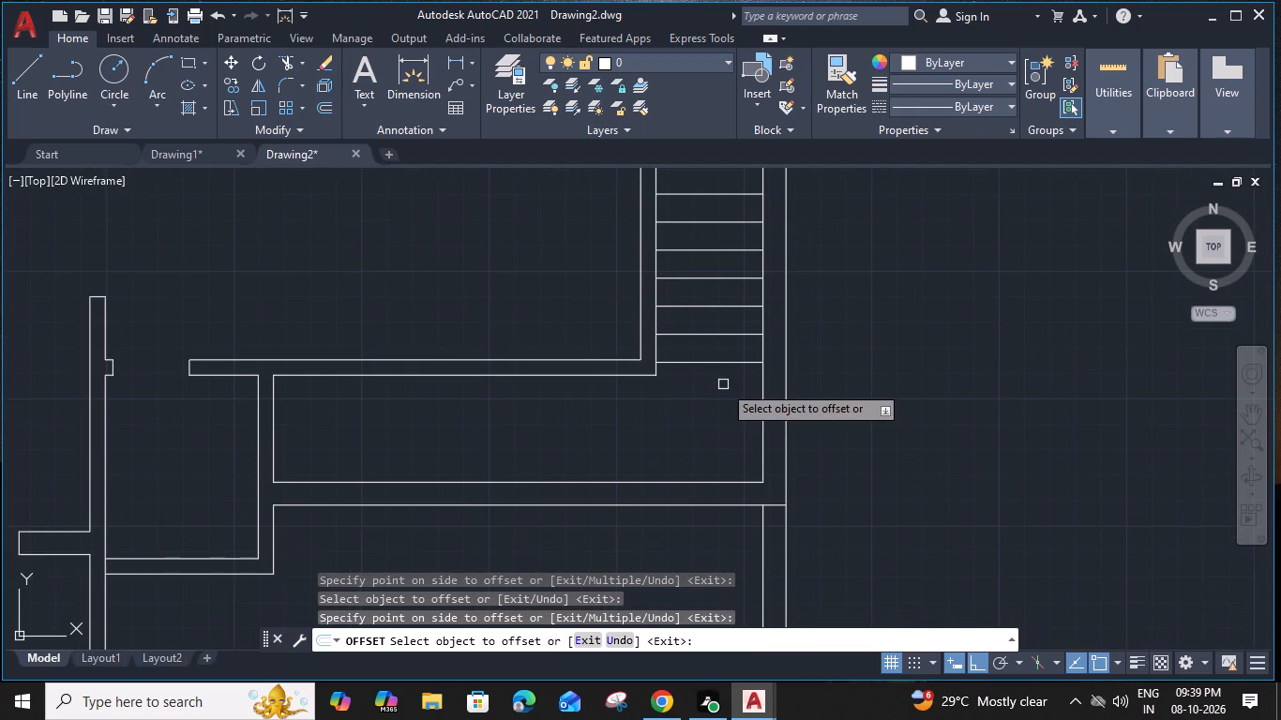
pyautogui.click(731, 360)
pyautogui.press('Escape')
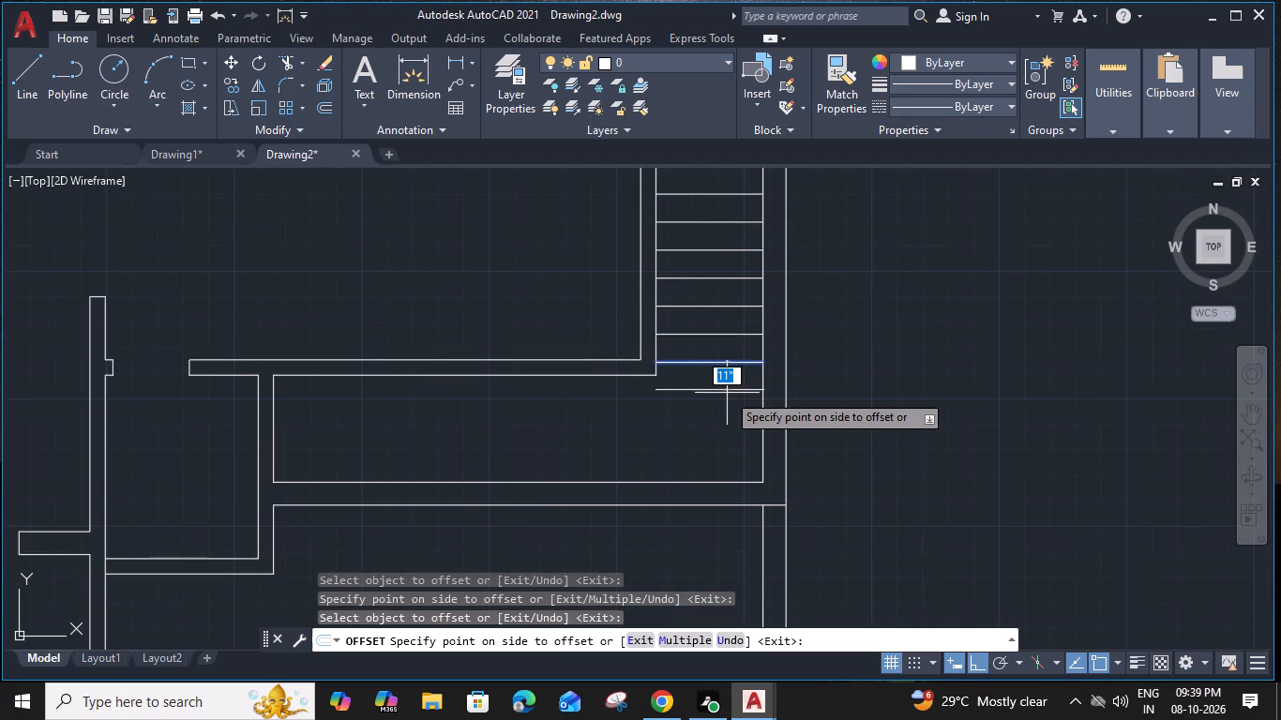
# Draw a 3'-6" vertical line from the passage's inner wall corner south to the facing wall.
pyautogui.write('L')
pyautogui.press('space')
pyautogui.click(655, 379)
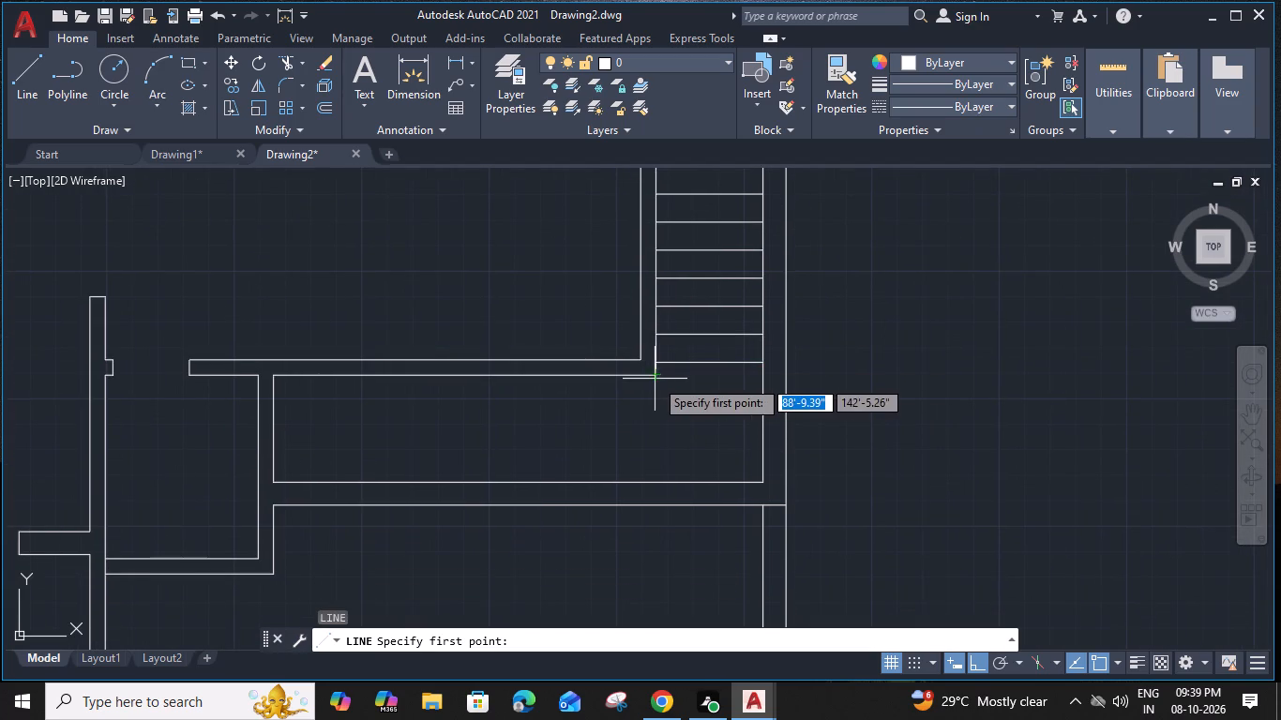
pyautogui.click(655, 481)
pyautogui.press('Escape')
# Offset the 3'-6" vertical line 11" west and repeat from each copy to make five treads in the horizontal passage.
pyautogui.click(656, 430)
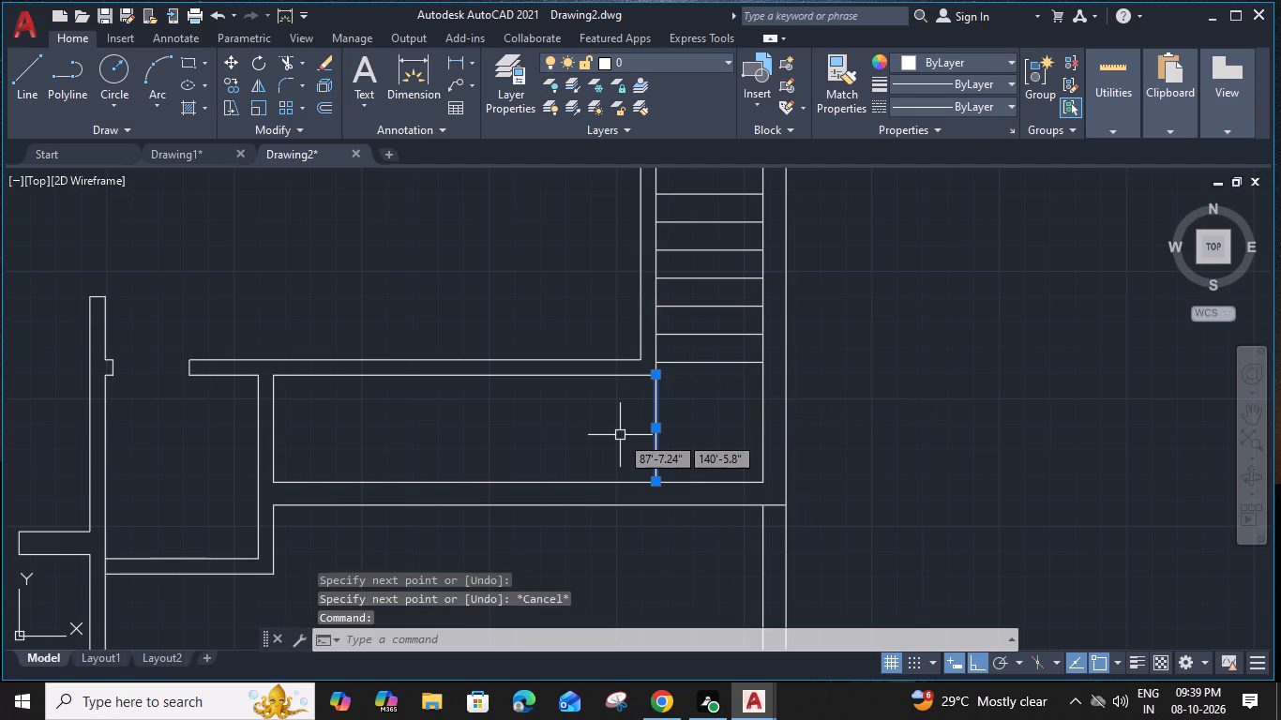
pyautogui.write('O 11"')
pyautogui.press('Return')
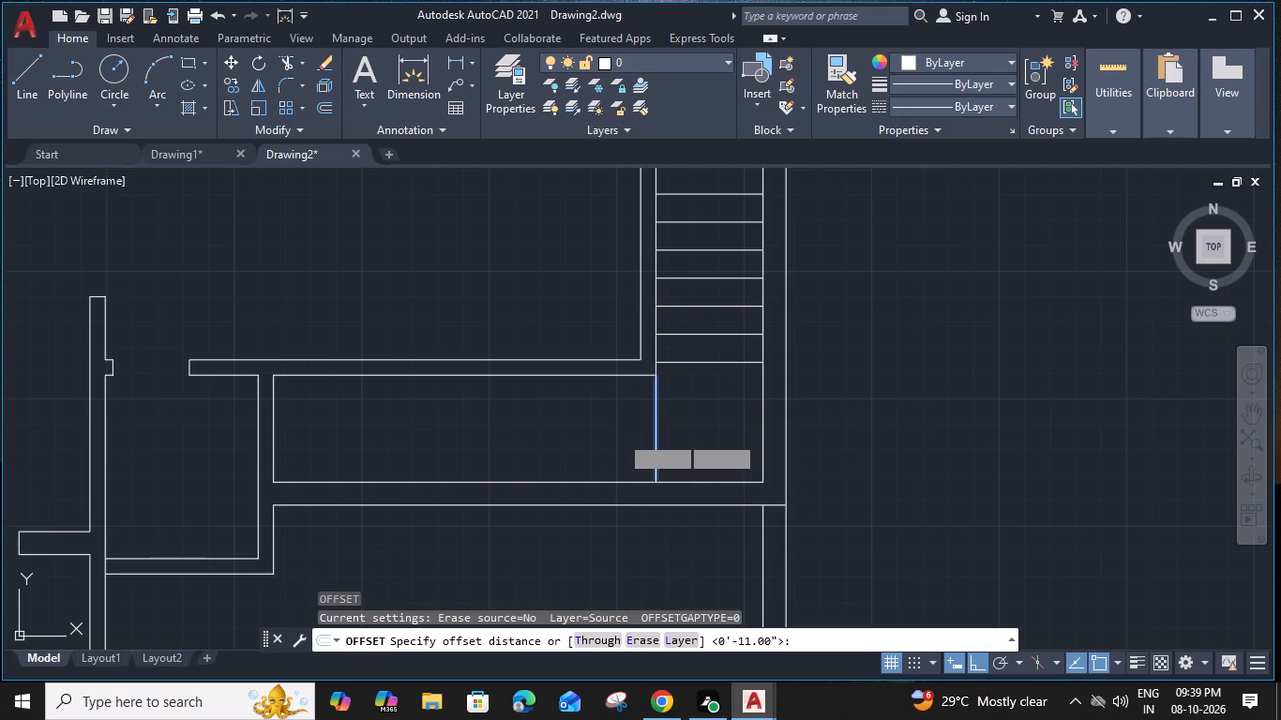
pyautogui.click(616, 435)
pyautogui.click(628, 430)
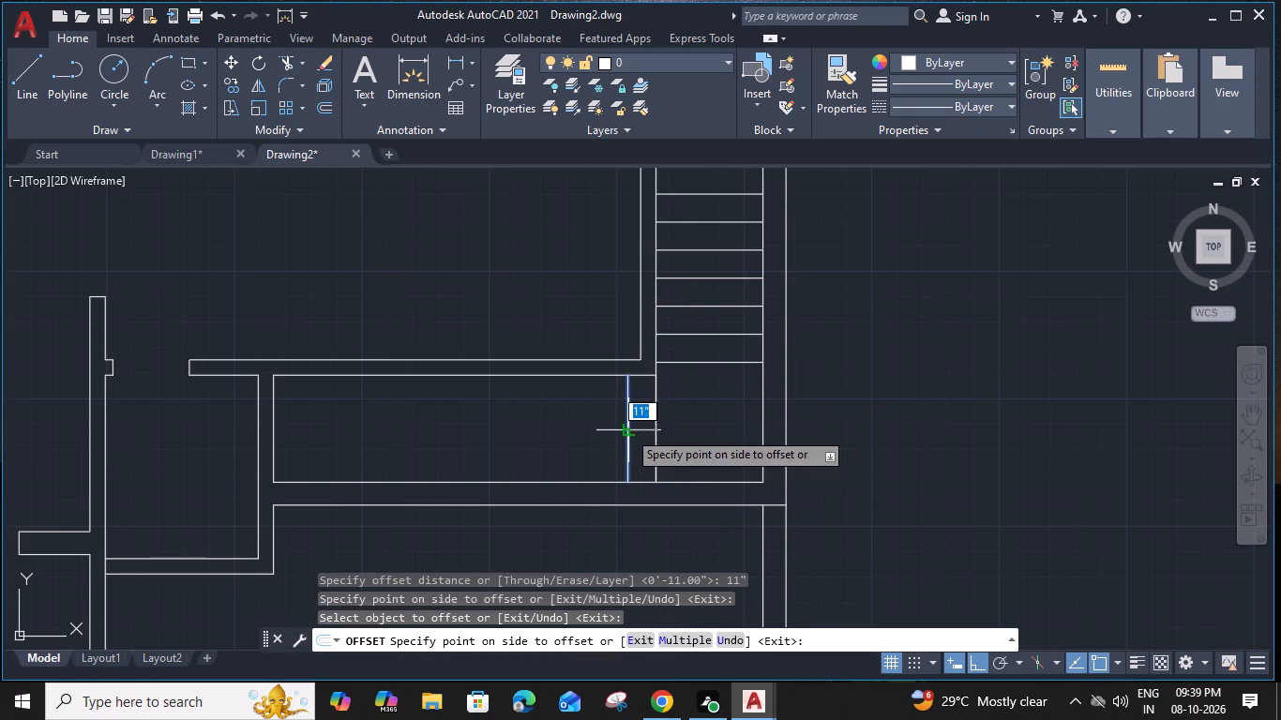
pyautogui.click(550, 431)
pyautogui.click(601, 425)
pyautogui.click(511, 433)
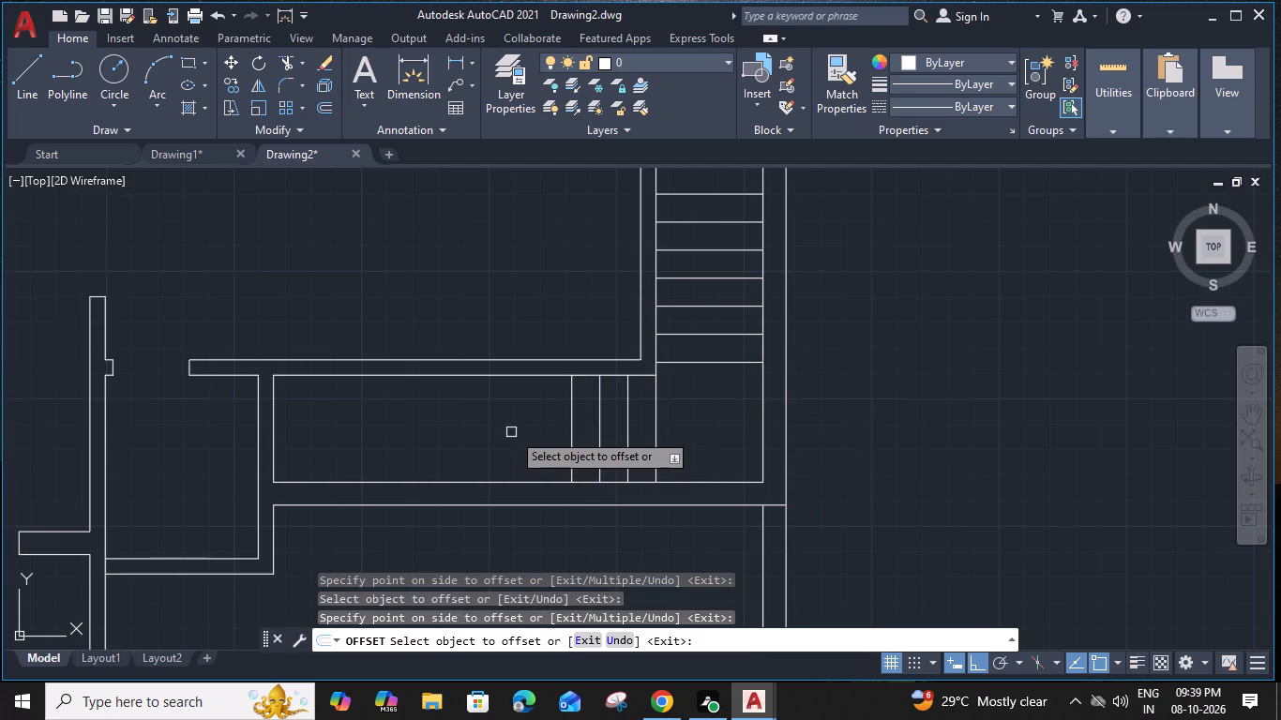
pyautogui.click(569, 430)
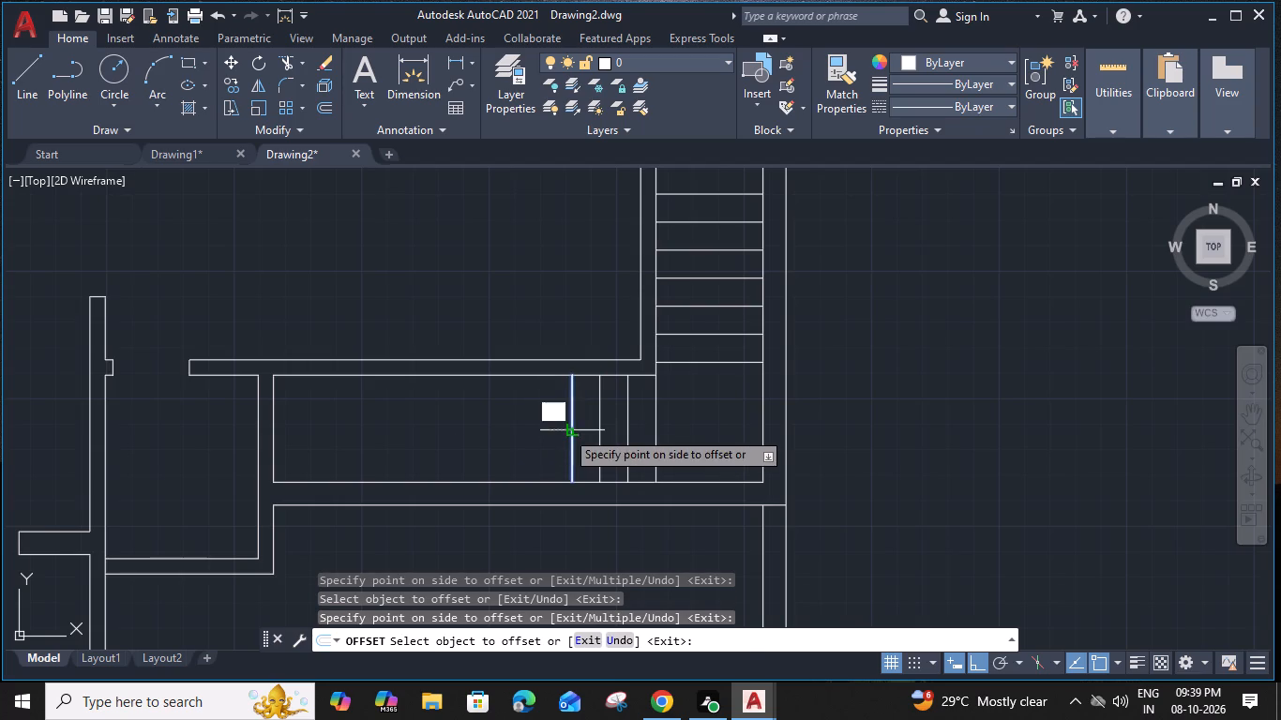
pyautogui.click(476, 439)
pyautogui.moveTo(512, 427); pyautogui.dragTo(613, 436, button='middle')
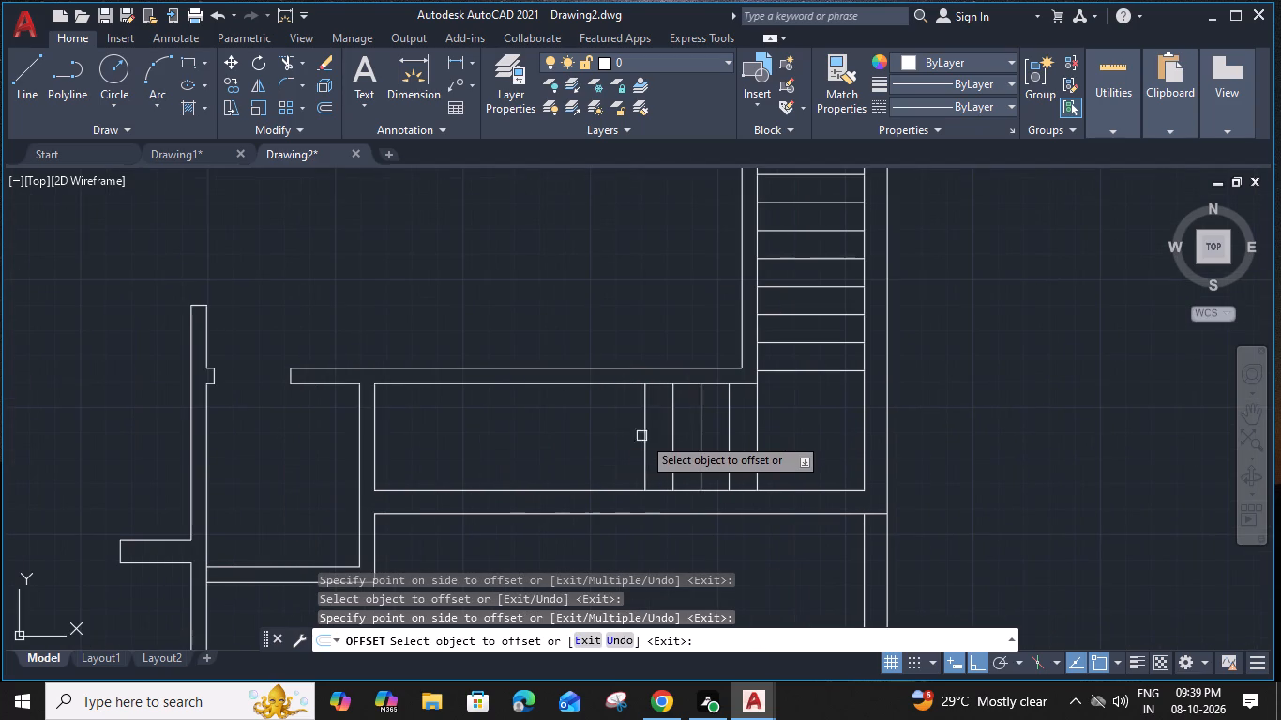
pyautogui.click(641, 434)
pyautogui.click(532, 435)
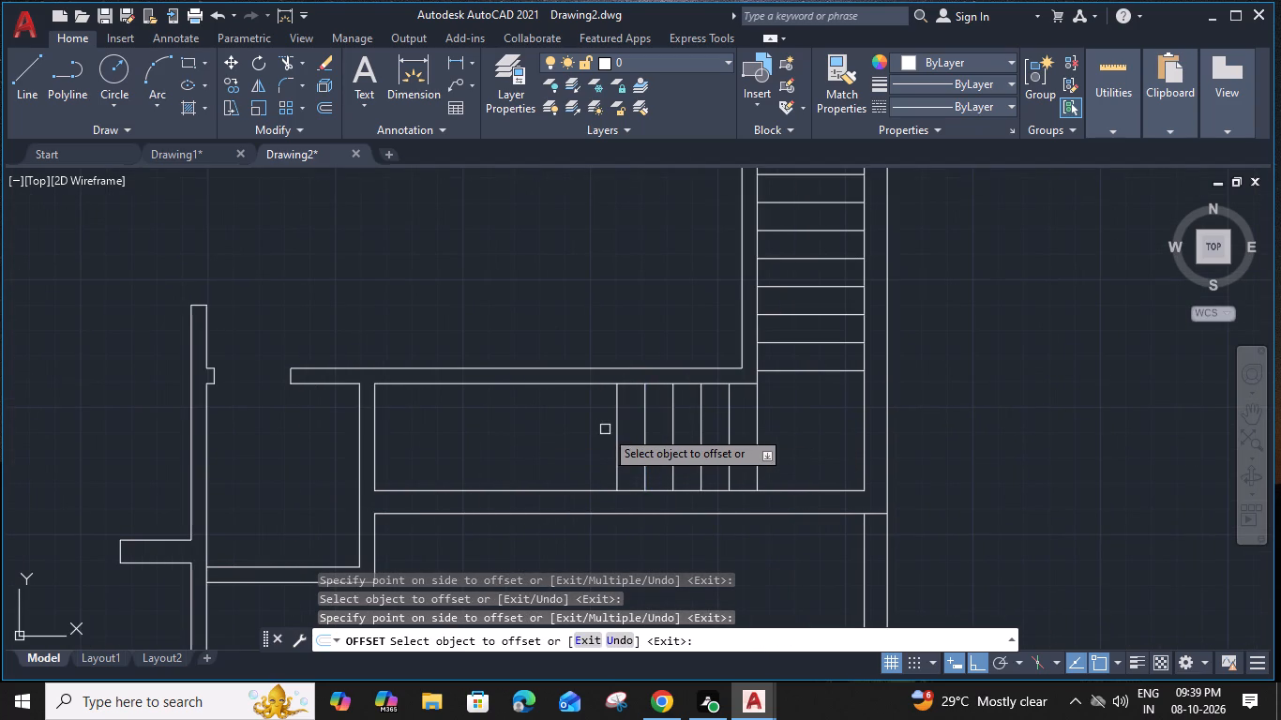
# Offset five more vertical stair treads 11" apart, continuing west from the last tread in the horizontal passage.
pyautogui.click(616, 432)
pyautogui.click(509, 438)
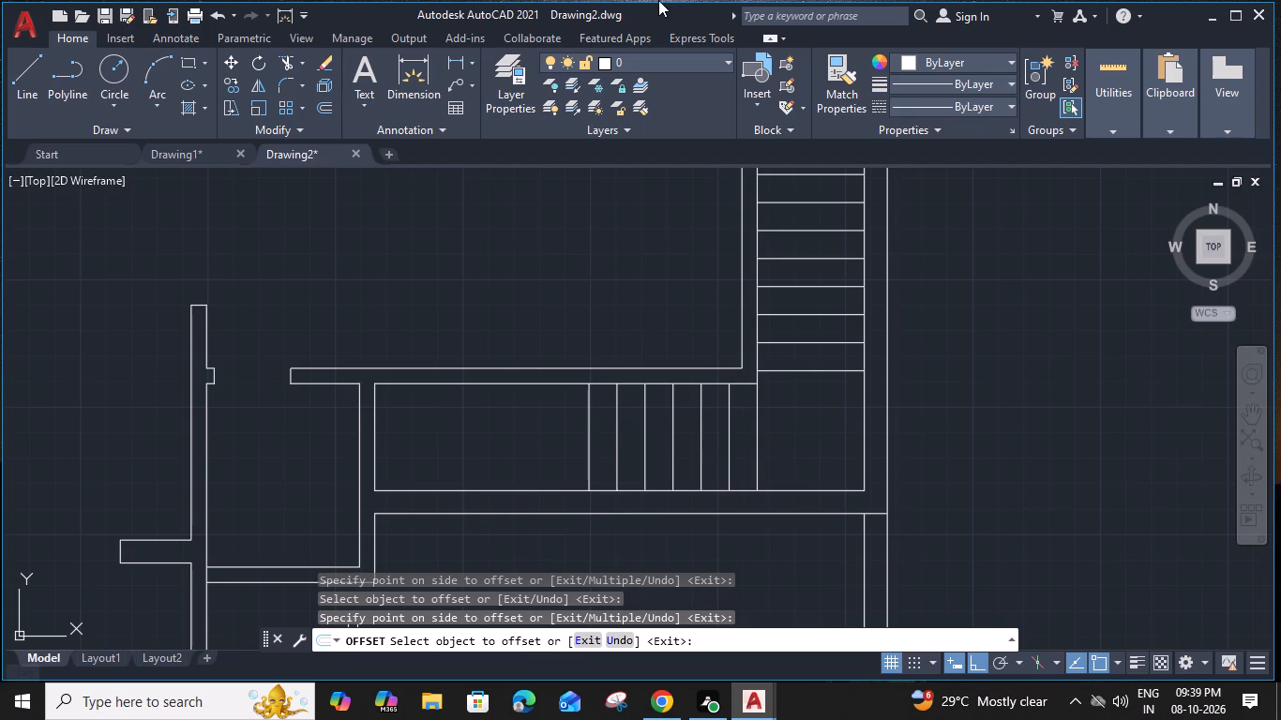
pyautogui.moveTo(586, 432); pyautogui.dragTo(742, 412, button='middle')
pyautogui.click(744, 408)
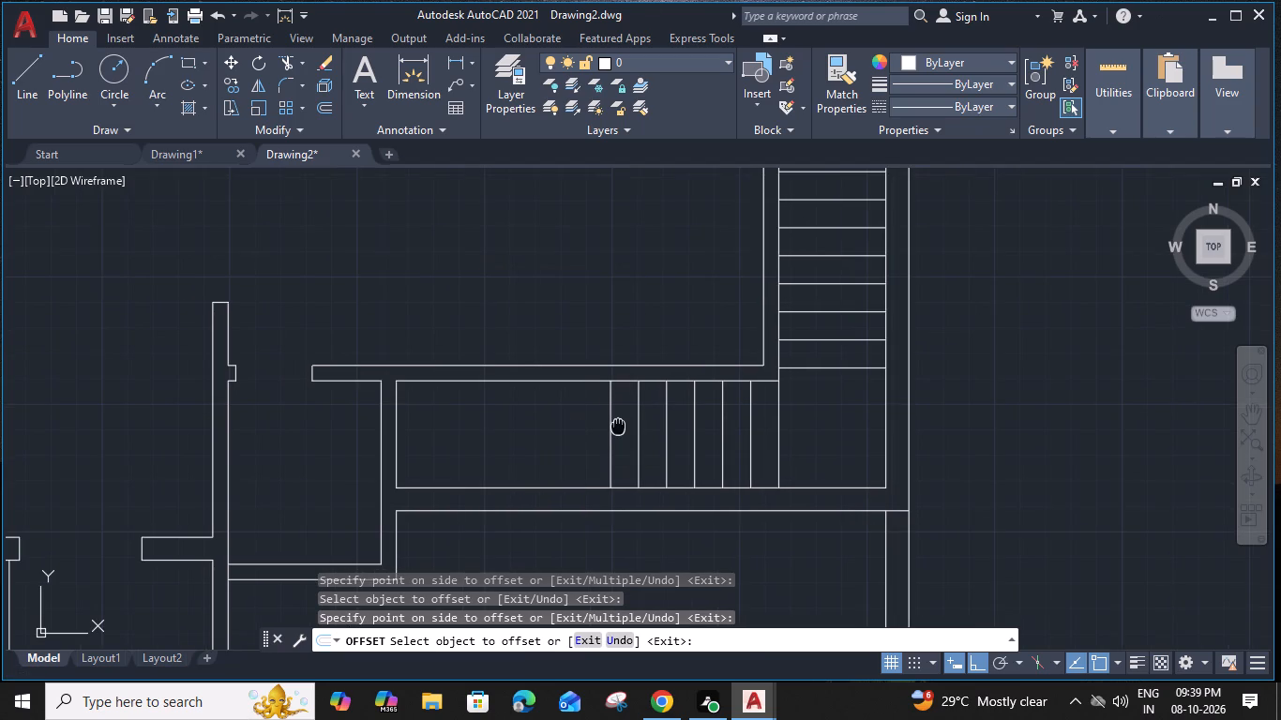
pyautogui.click(650, 409)
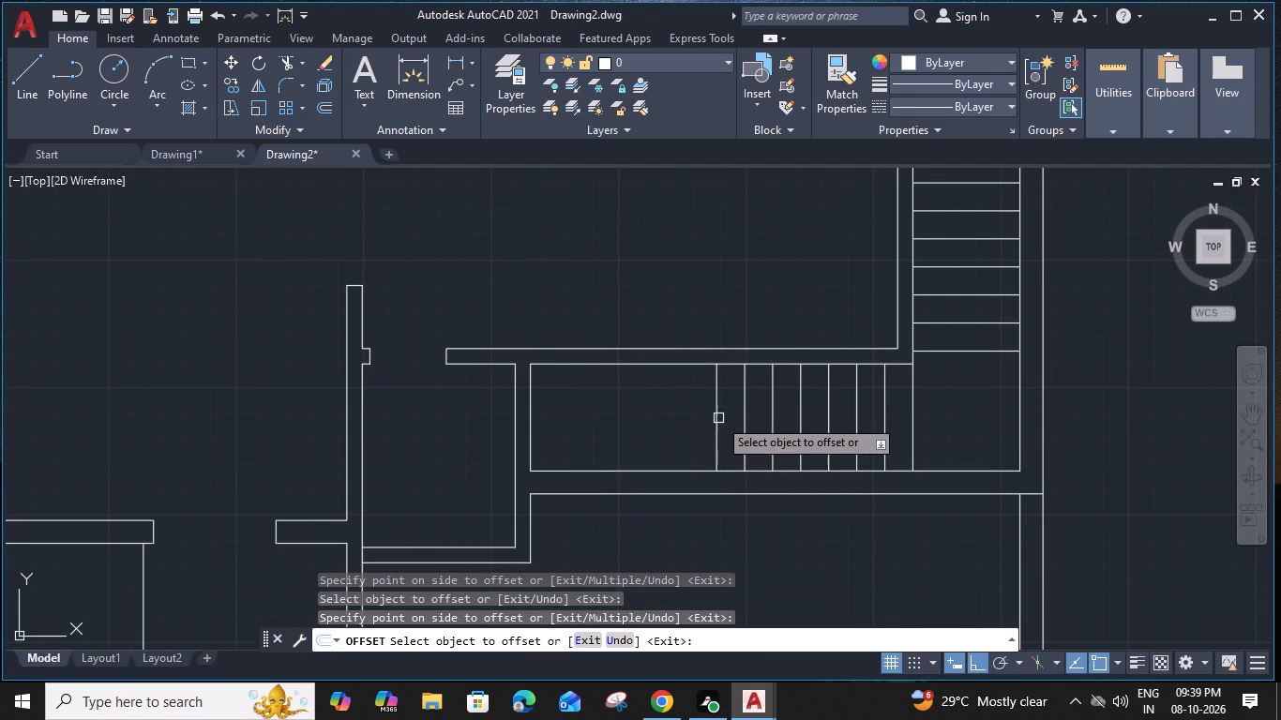
pyautogui.click(718, 418)
pyautogui.click(636, 406)
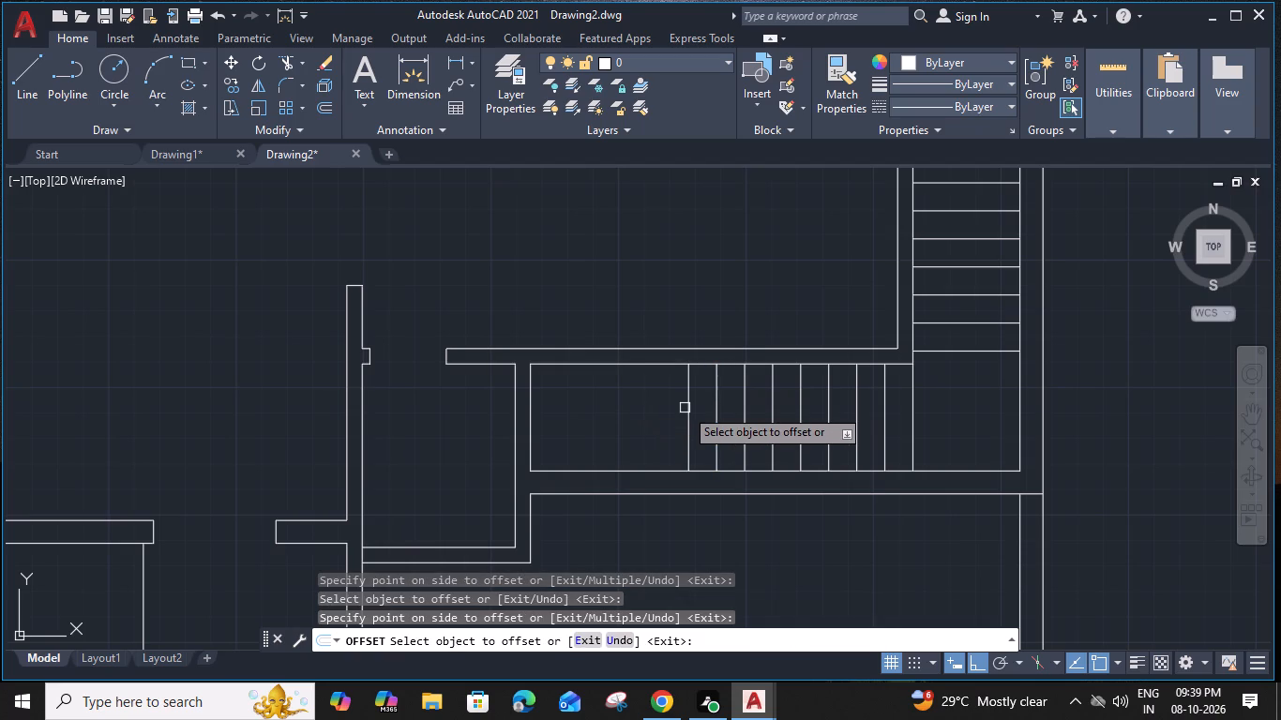
pyautogui.click(691, 412)
pyautogui.click(597, 412)
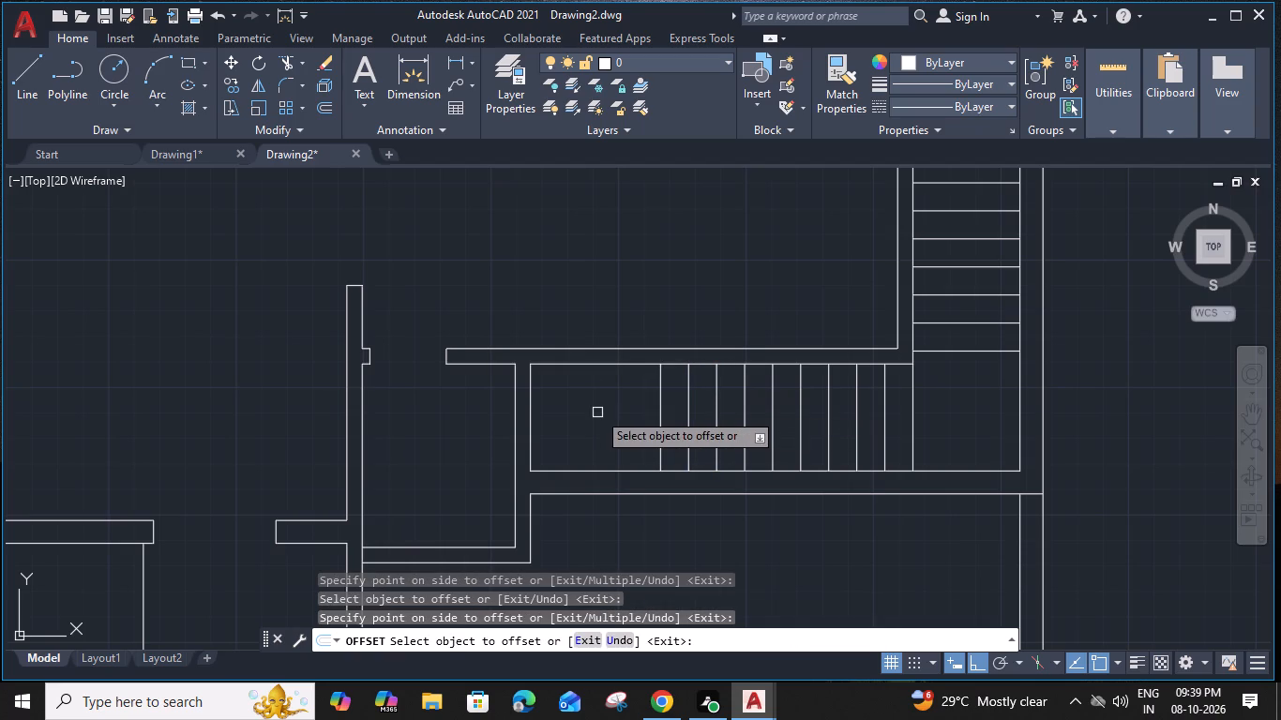
pyautogui.click(666, 416)
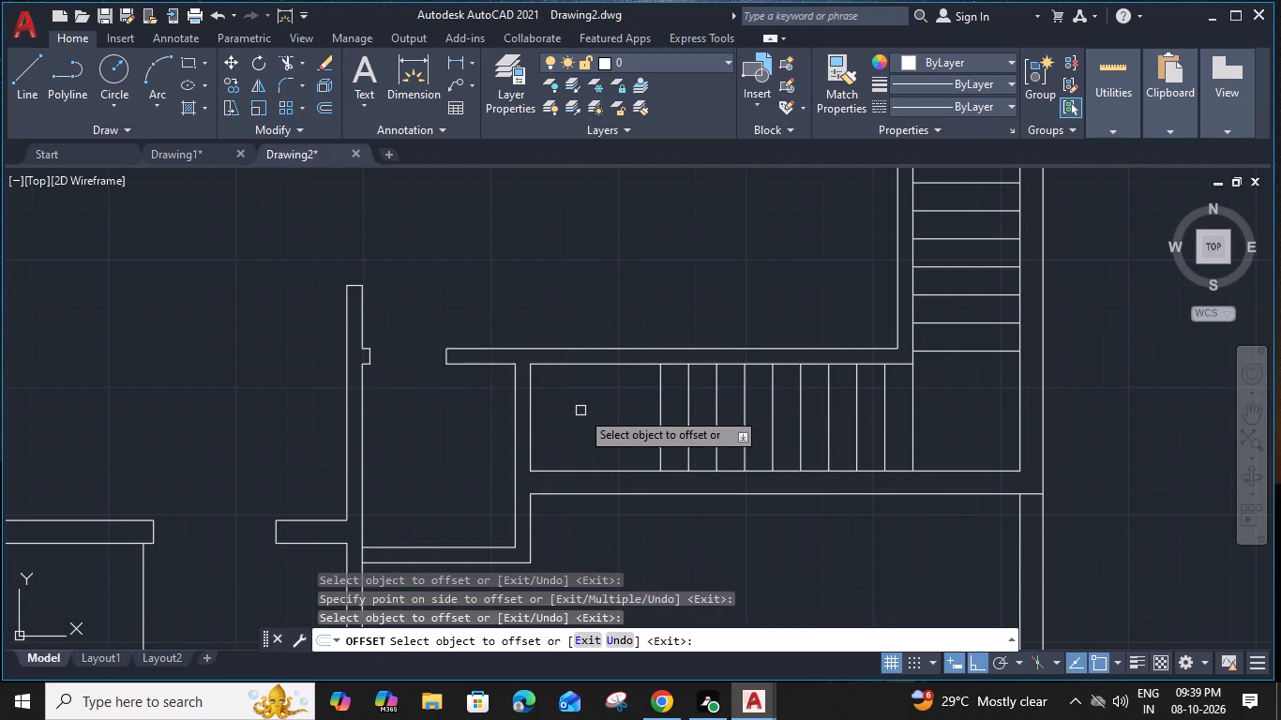
pyautogui.click(660, 408)
pyautogui.click(600, 404)
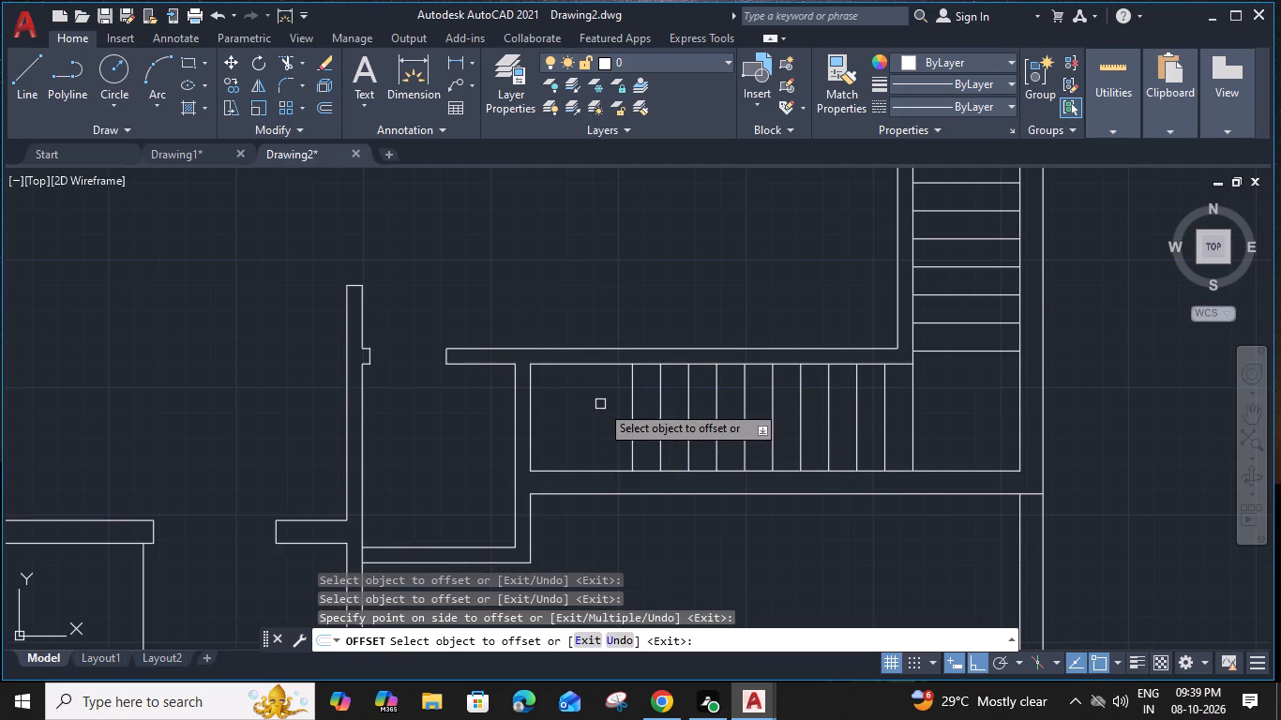
pyautogui.press('Escape')
# Extend the second-northernmost tread of the east passage west to the wall's outer line, and trim away the northernmost tread.
pyautogui.moveTo(861, 342); pyautogui.dragTo(781, 360, button='middle')
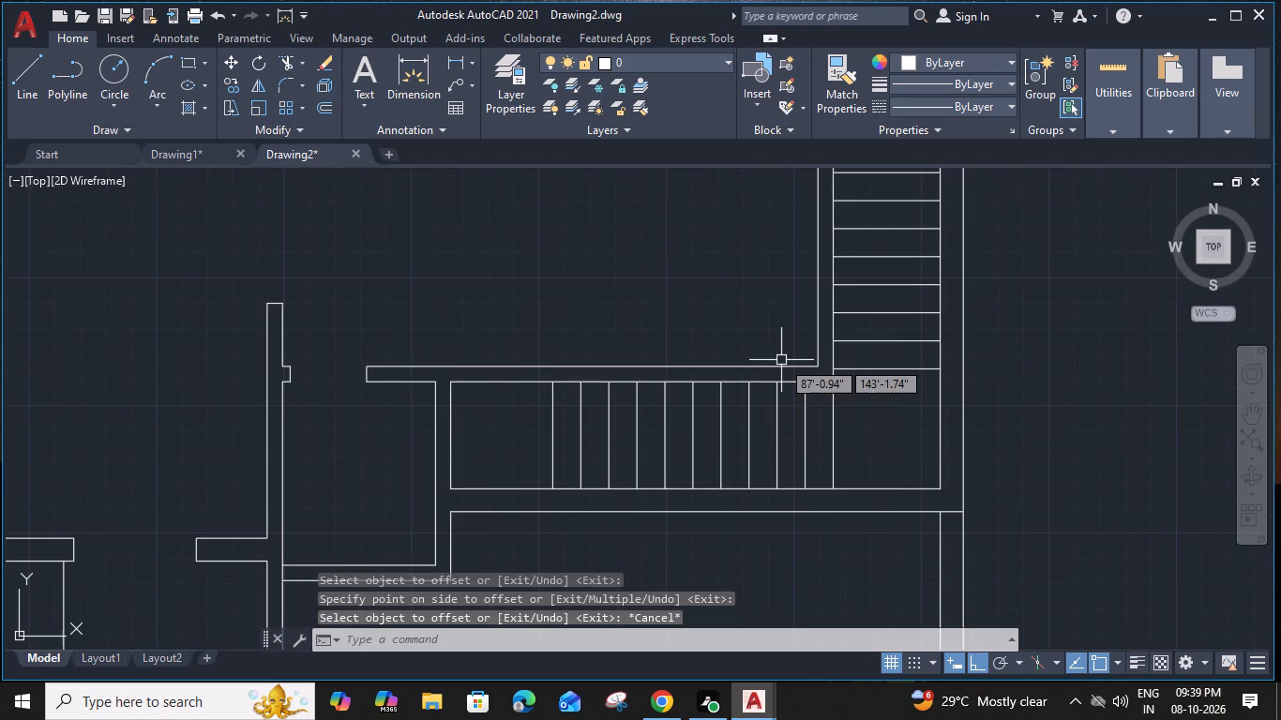
pyautogui.moveTo(815, 337); pyautogui.dragTo(671, 389, button='middle')
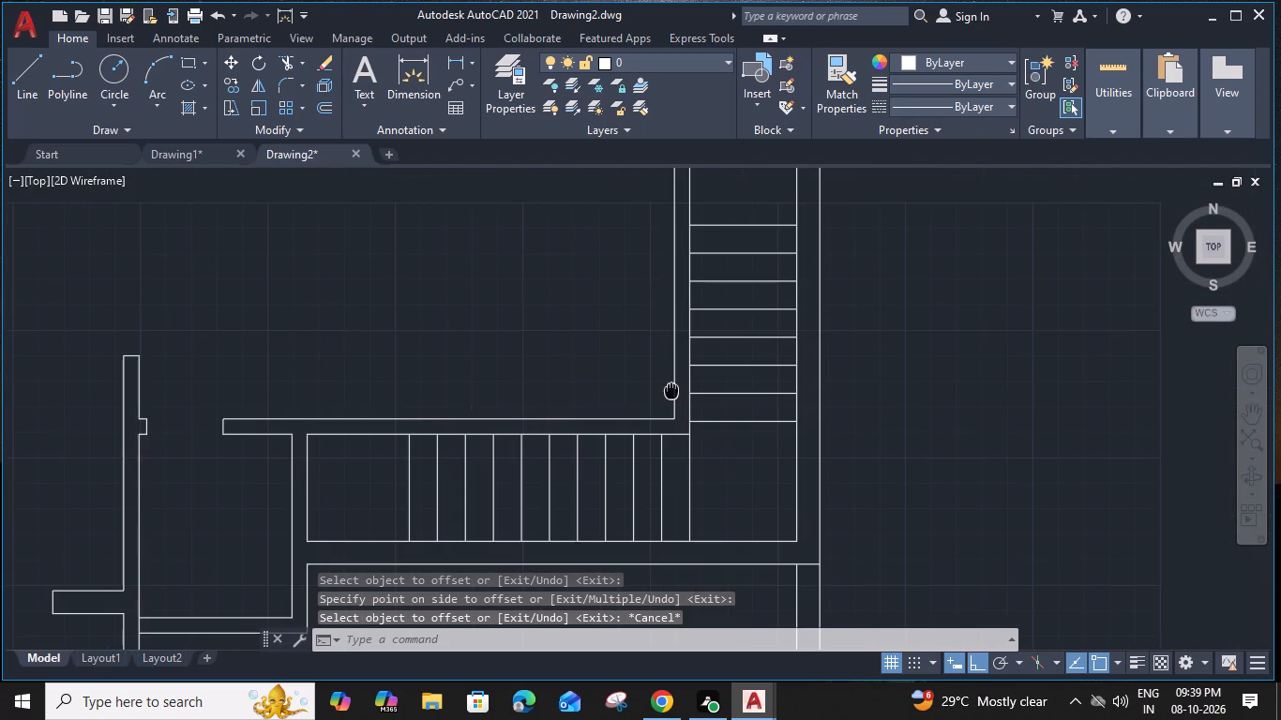
pyautogui.moveTo(796, 277); pyautogui.dragTo(764, 378, button='middle')
pyautogui.moveTo(709, 264); pyautogui.dragTo(701, 262, button='middle')
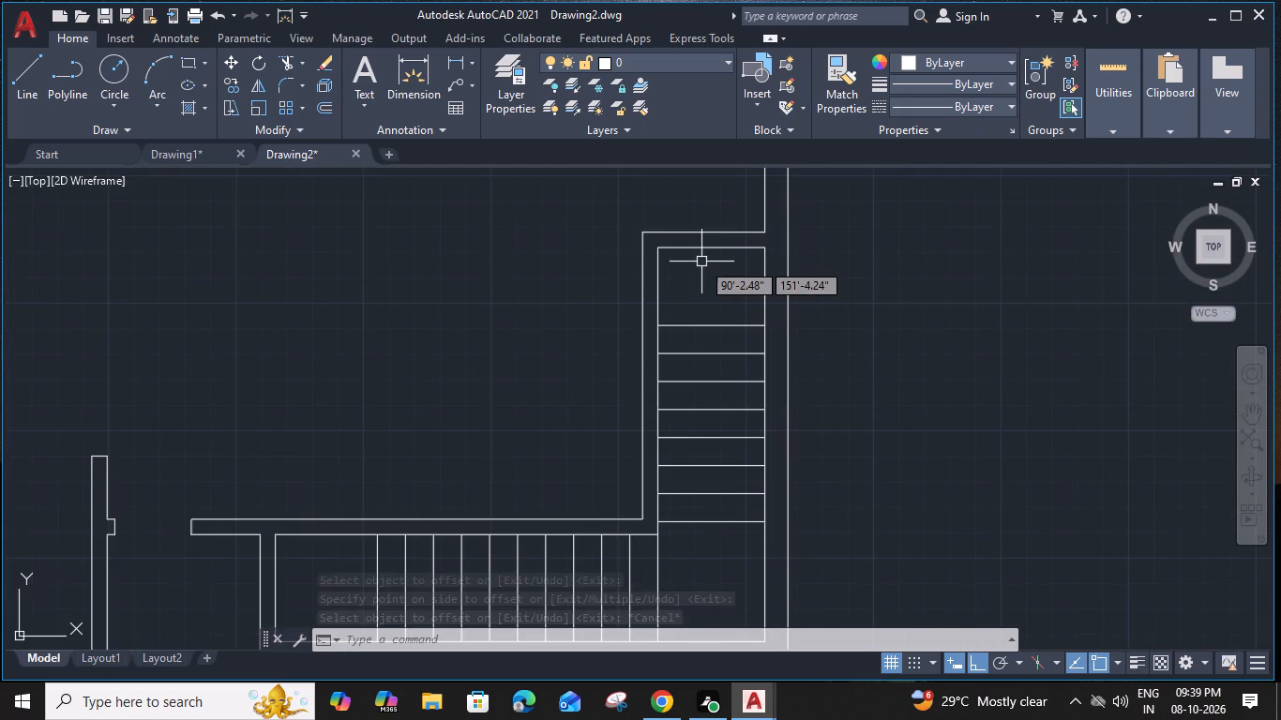
pyautogui.moveTo(701, 262); pyautogui.dragTo(734, 253, button='middle')
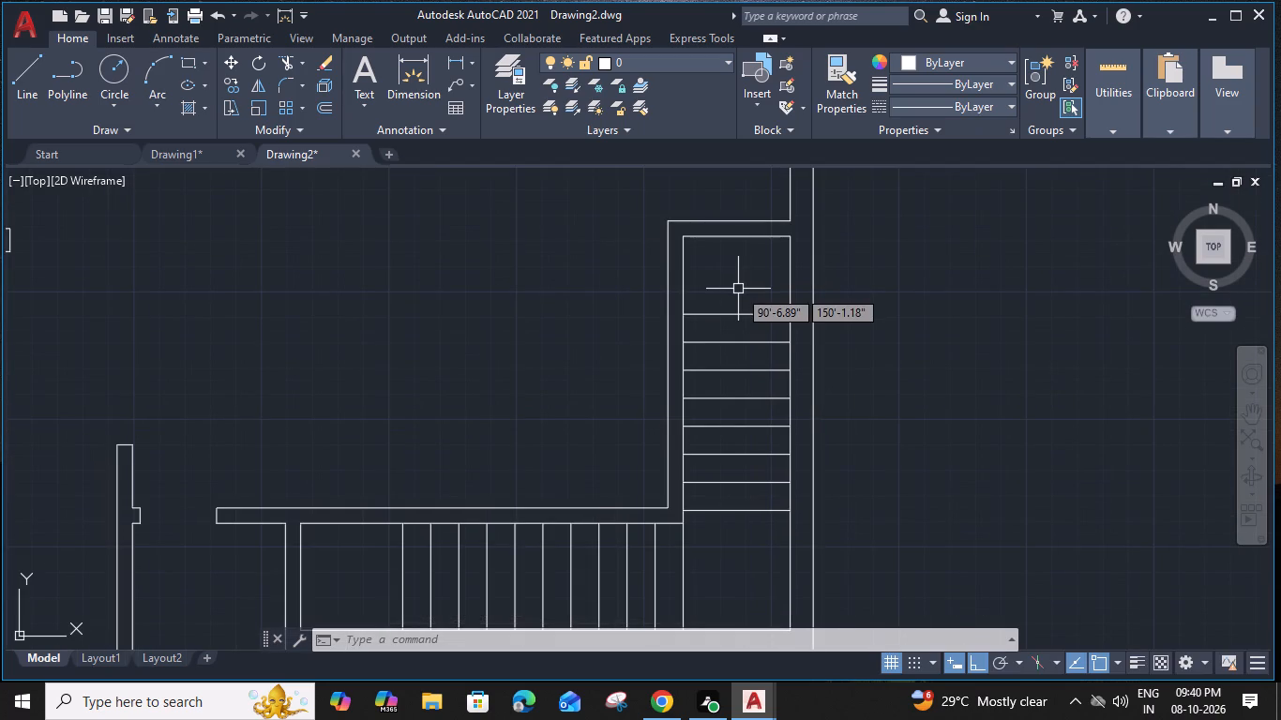
pyautogui.write('EX')
pyautogui.press('space')
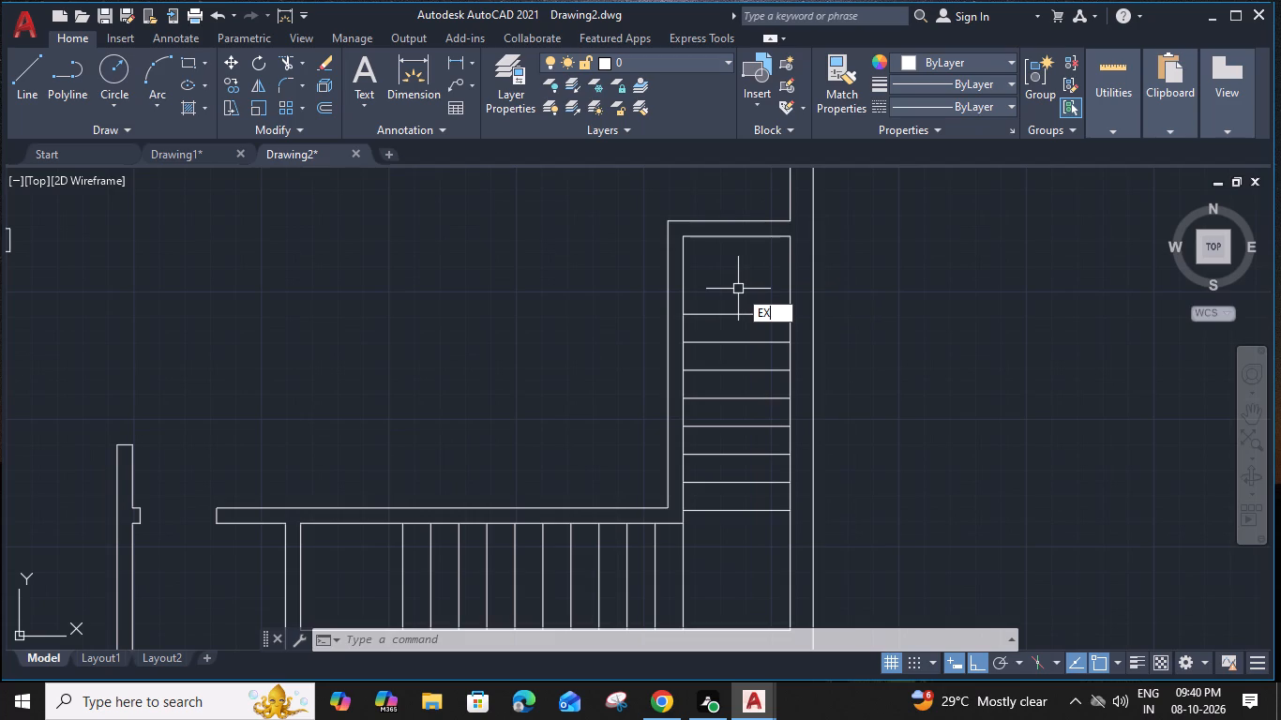
pyautogui.click(731, 343)
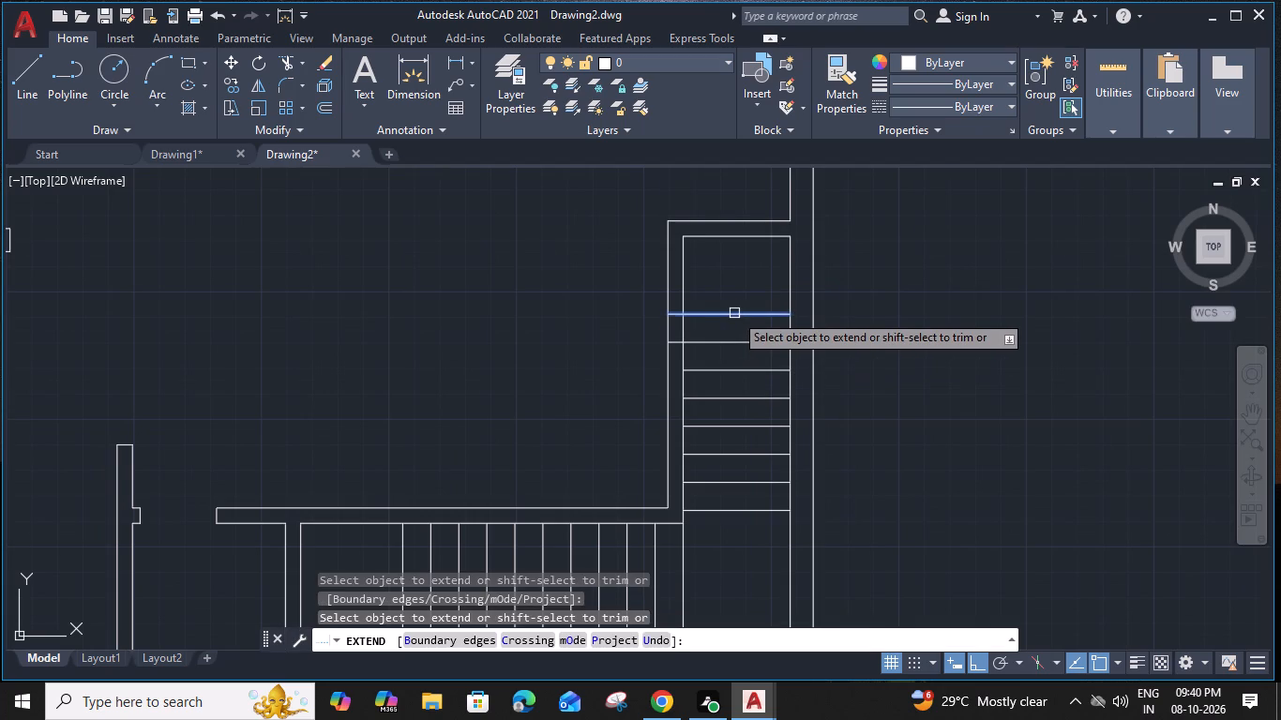
pyautogui.keyDown('shift'); pyautogui.click(734, 313); pyautogui.keyUp('shift')
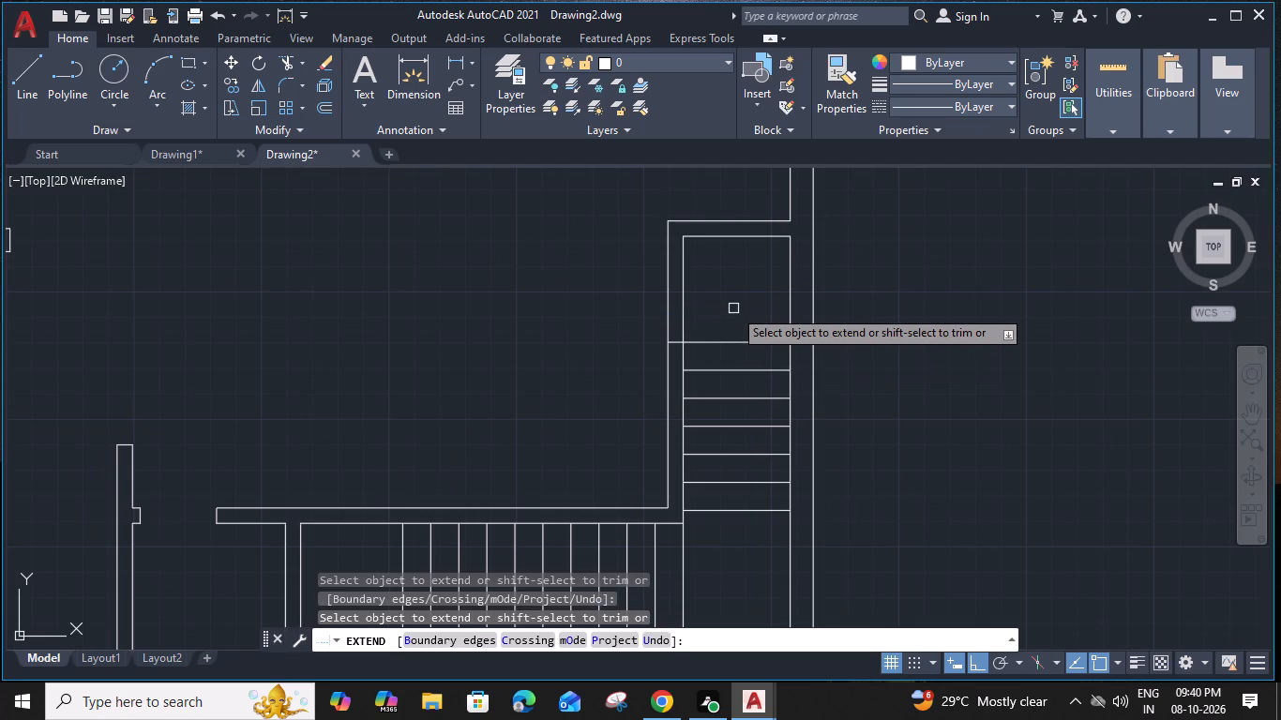
pyautogui.press('Escape')
# Draw a short horizontal line across the wall thickness from the east passage's northwest inner corner to the wall's outer line.
pyautogui.press('l')
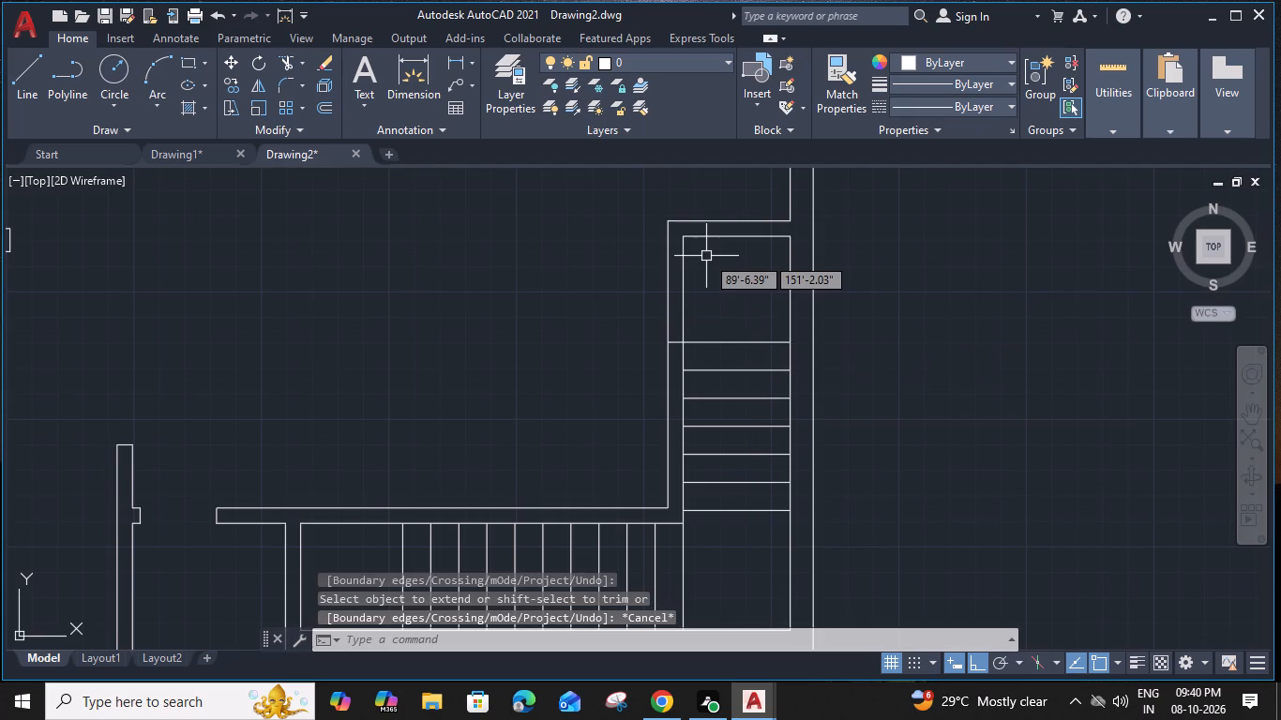
pyautogui.press('space')
pyautogui.scroll(2, 679, 233)
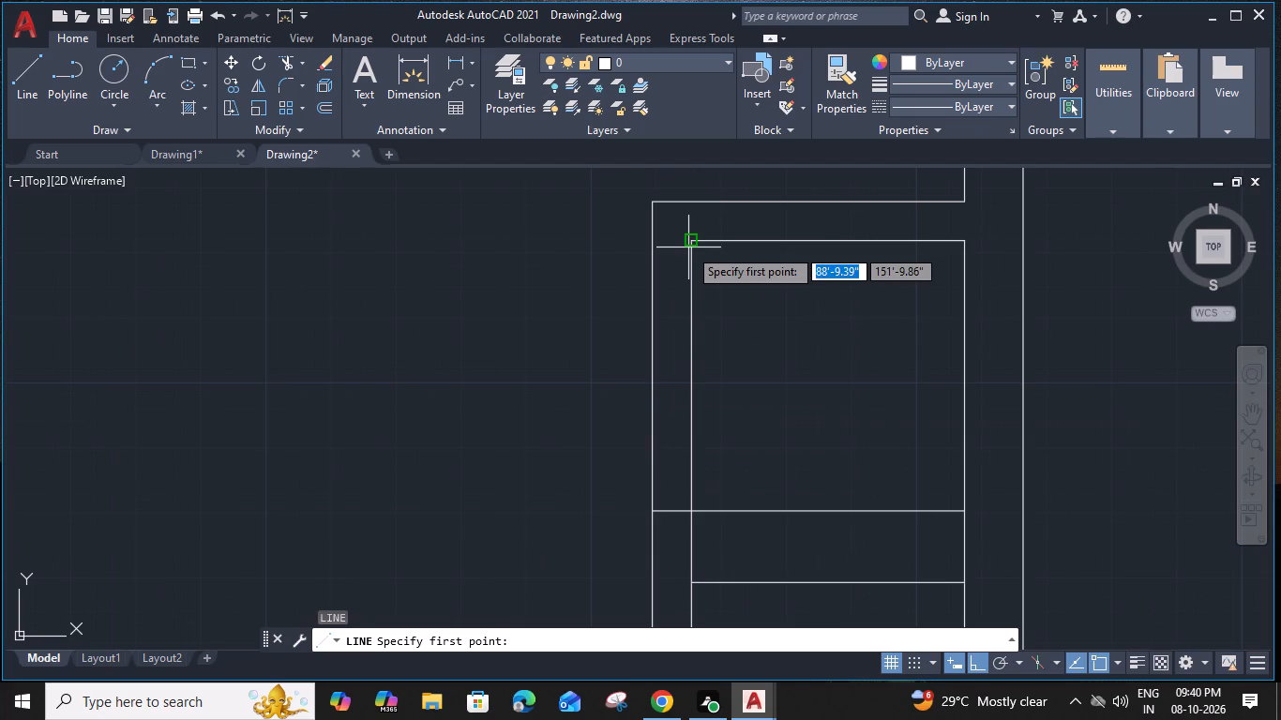
pyautogui.click(690, 240)
pyautogui.click(656, 241)
pyautogui.press('Escape')
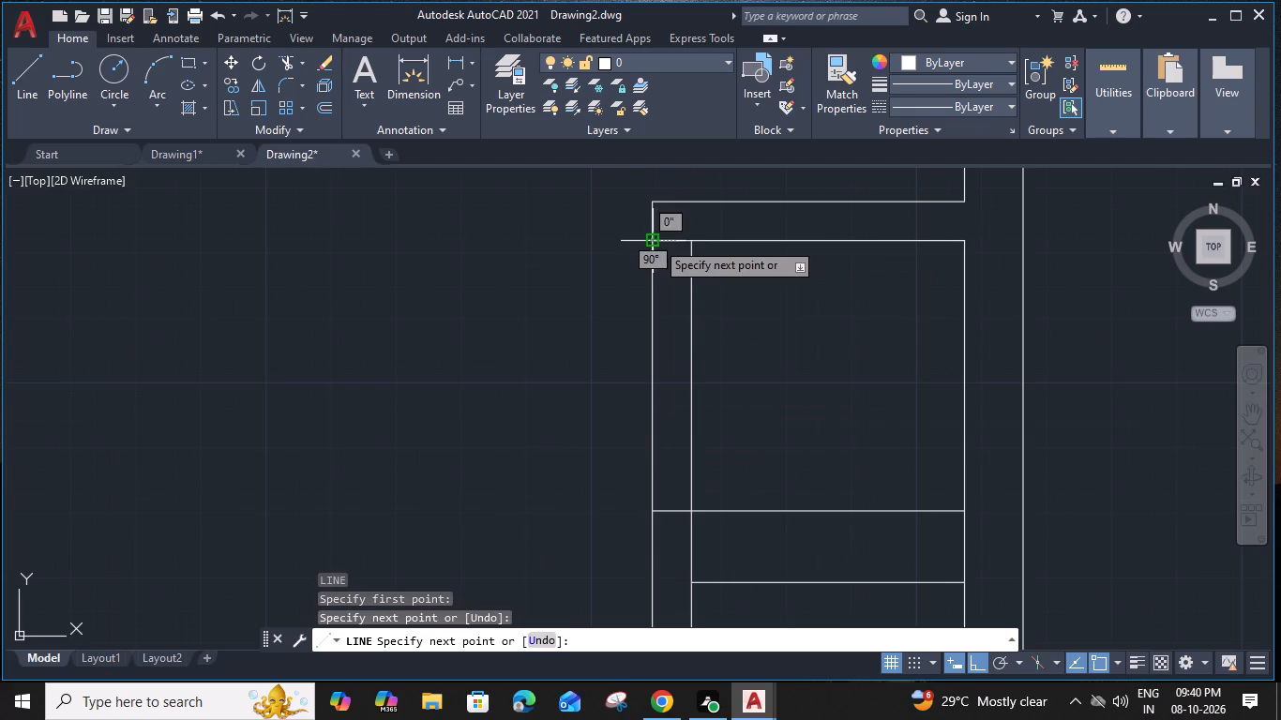
# Offset the short line across the wall 3" south to mark the door jamb.
pyautogui.click(673, 241)
pyautogui.write('O')
pyautogui.press('space')
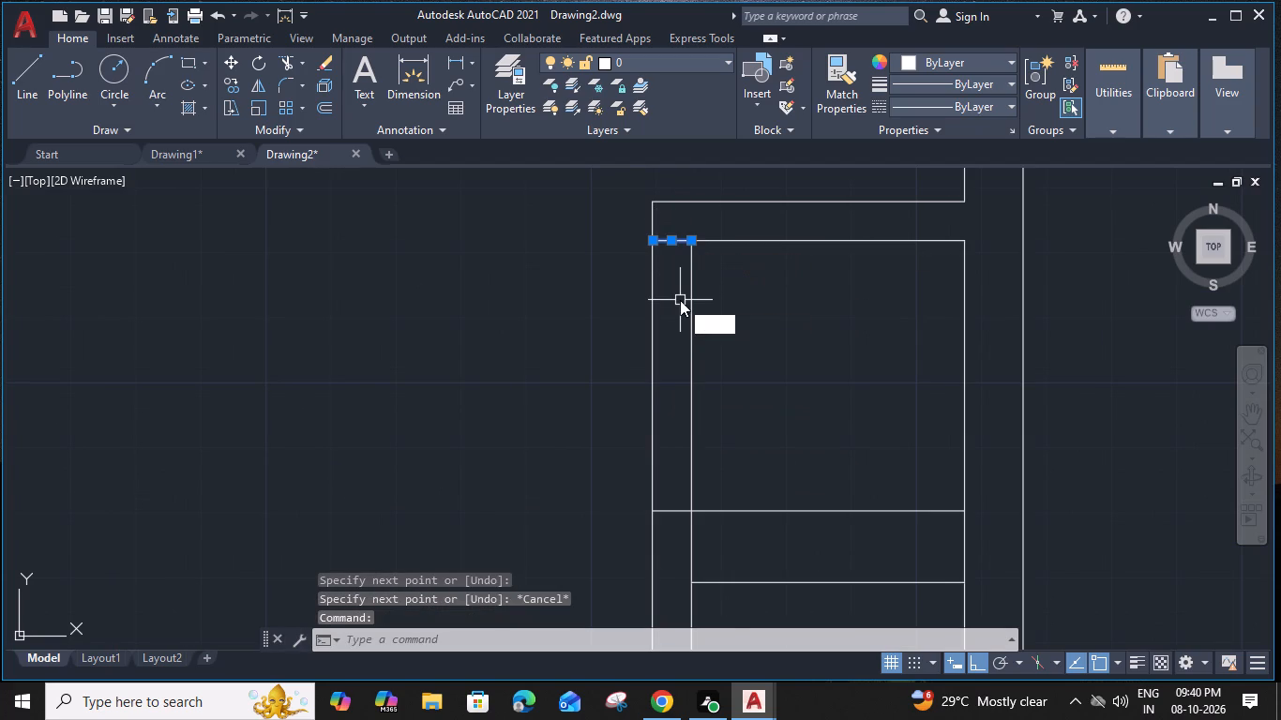
pyautogui.press('3')
pyautogui.hotkey('shift', '"')
pyautogui.press('Return')
pyautogui.click(680, 295)
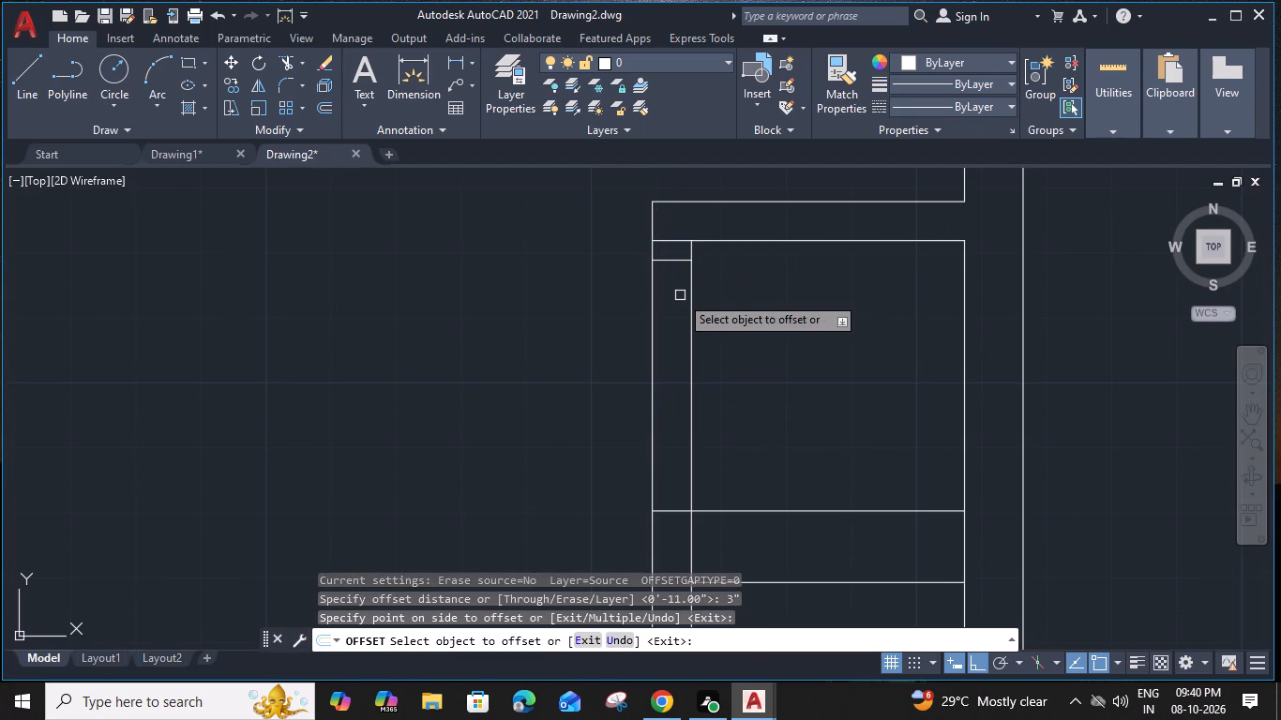
pyautogui.press('Escape')
# Trim away the original short corner line and both wall lines between the jamb line and the extended tread to open the doorway.
pyautogui.press('t')
pyautogui.press('r')
pyautogui.press('space')
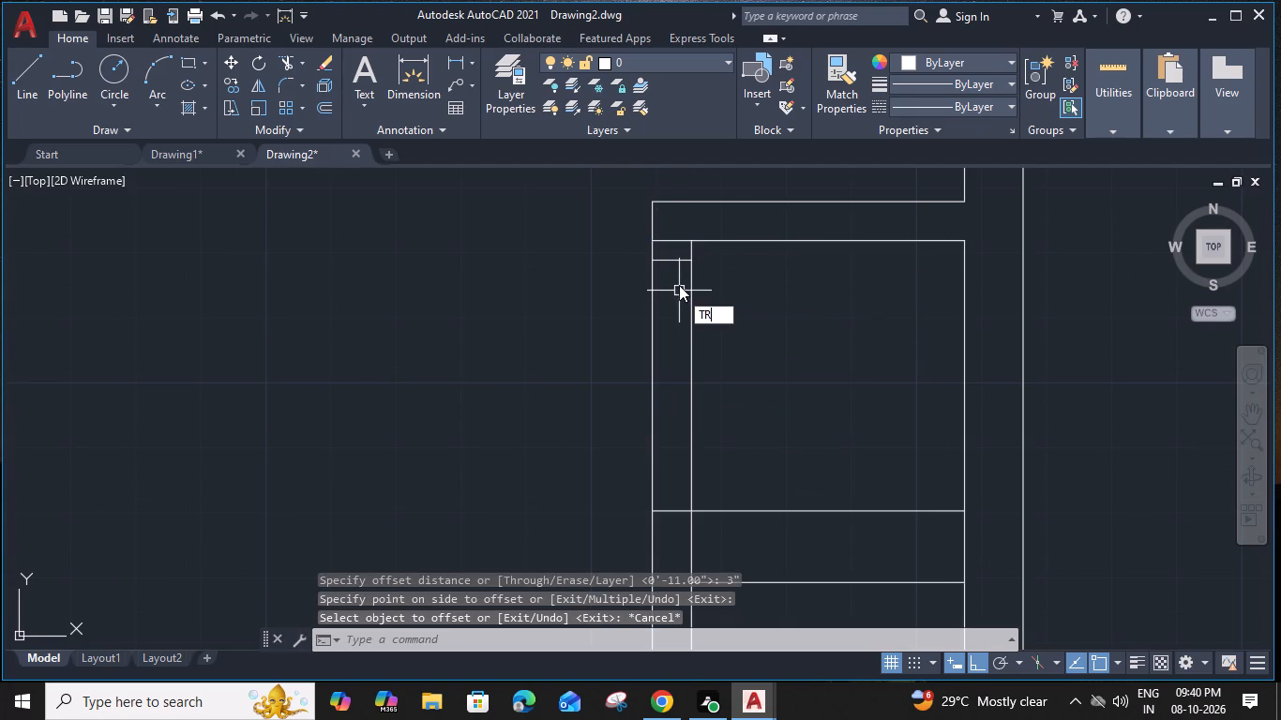
pyautogui.click(684, 235)
pyautogui.click(674, 254)
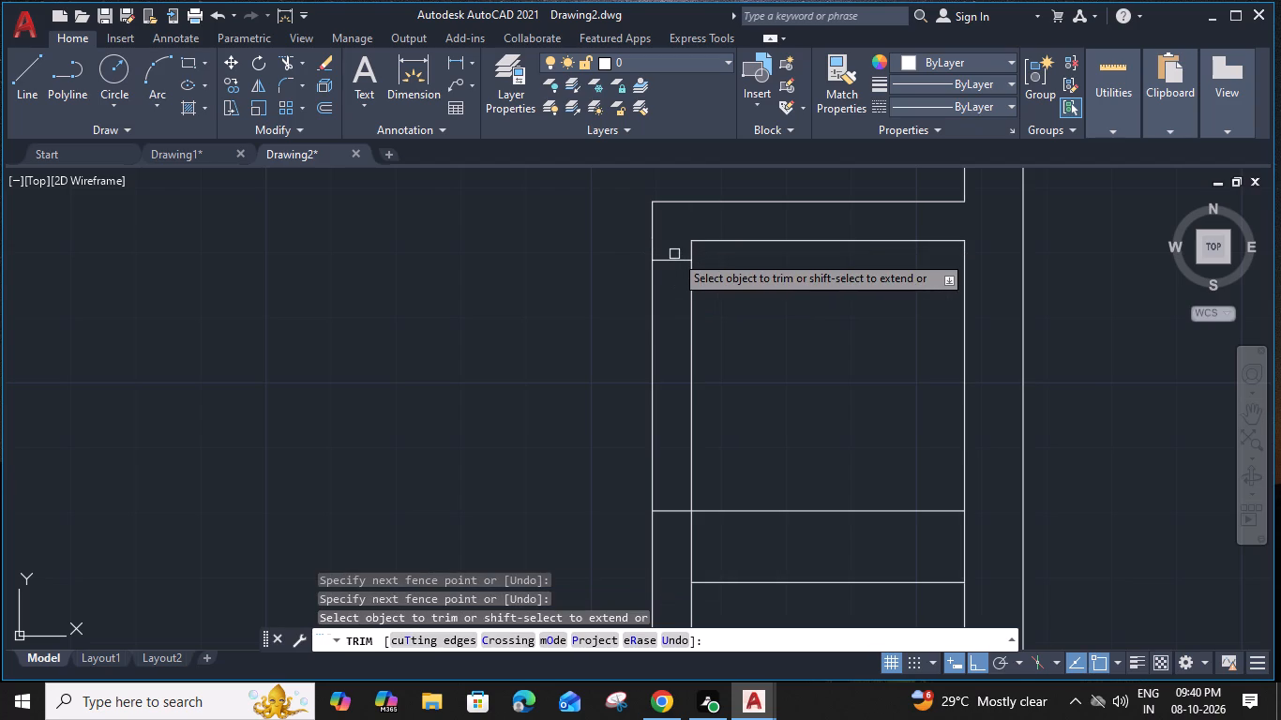
pyautogui.scroll(-1, 708, 310)
pyautogui.moveTo(721, 325); pyautogui.dragTo(731, 262, button='middle')
pyautogui.click(723, 293)
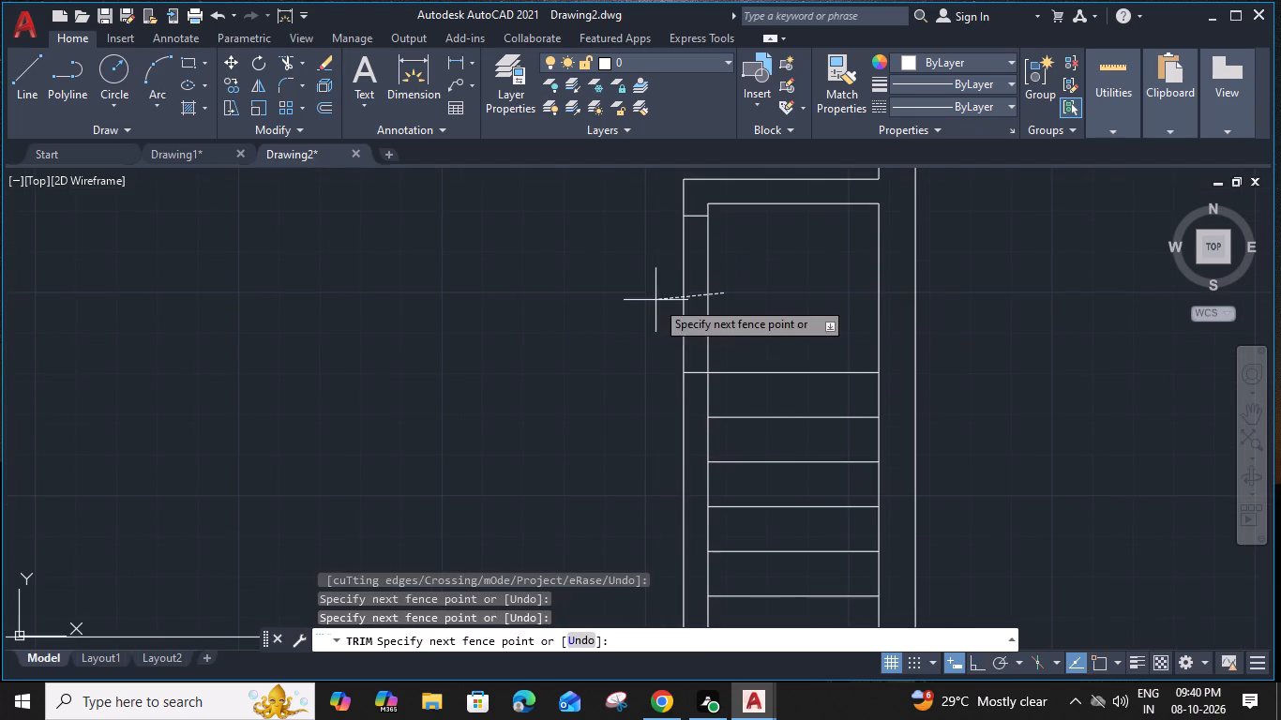
pyautogui.click(655, 298)
pyautogui.press('Escape')
# Erase the seven horizontal stair treads in the east passage.
pyautogui.moveTo(759, 322); pyautogui.dragTo(740, 246, button='middle')
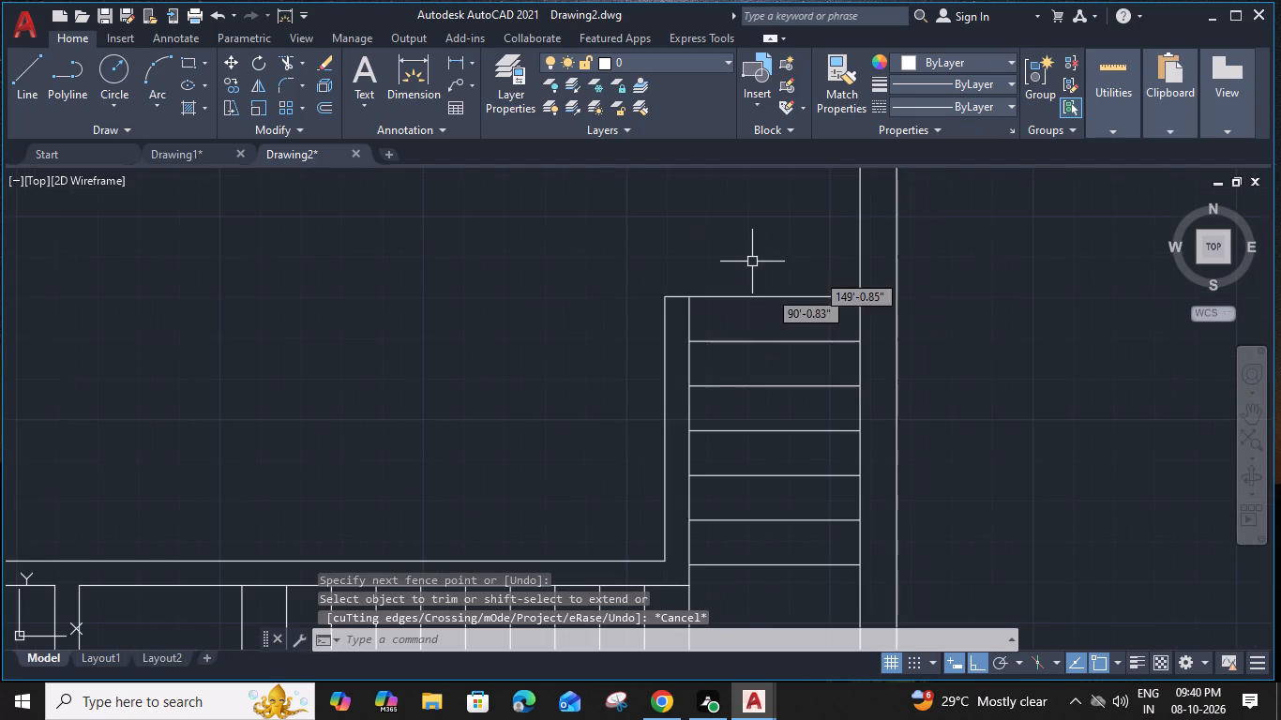
pyautogui.scroll(-1, 772, 302)
pyautogui.moveTo(776, 322); pyautogui.dragTo(773, 279, button='middle')
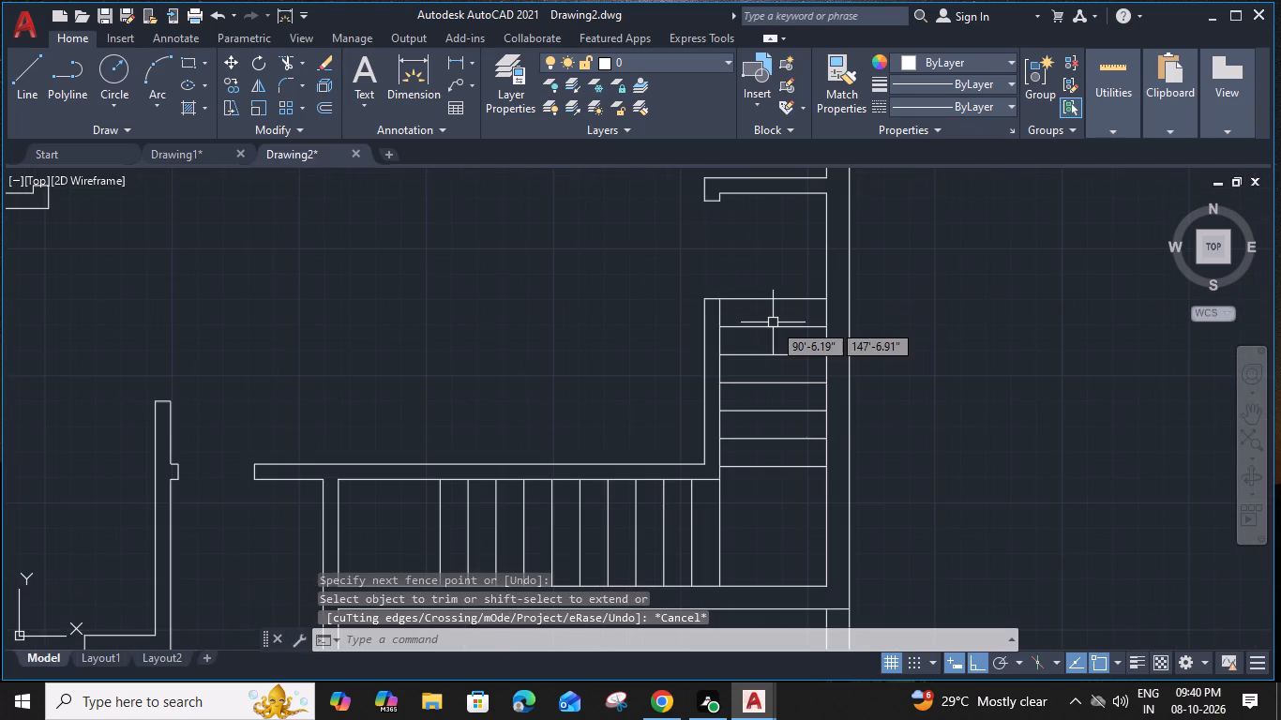
pyautogui.moveTo(769, 442); pyautogui.dragTo(769, 429)
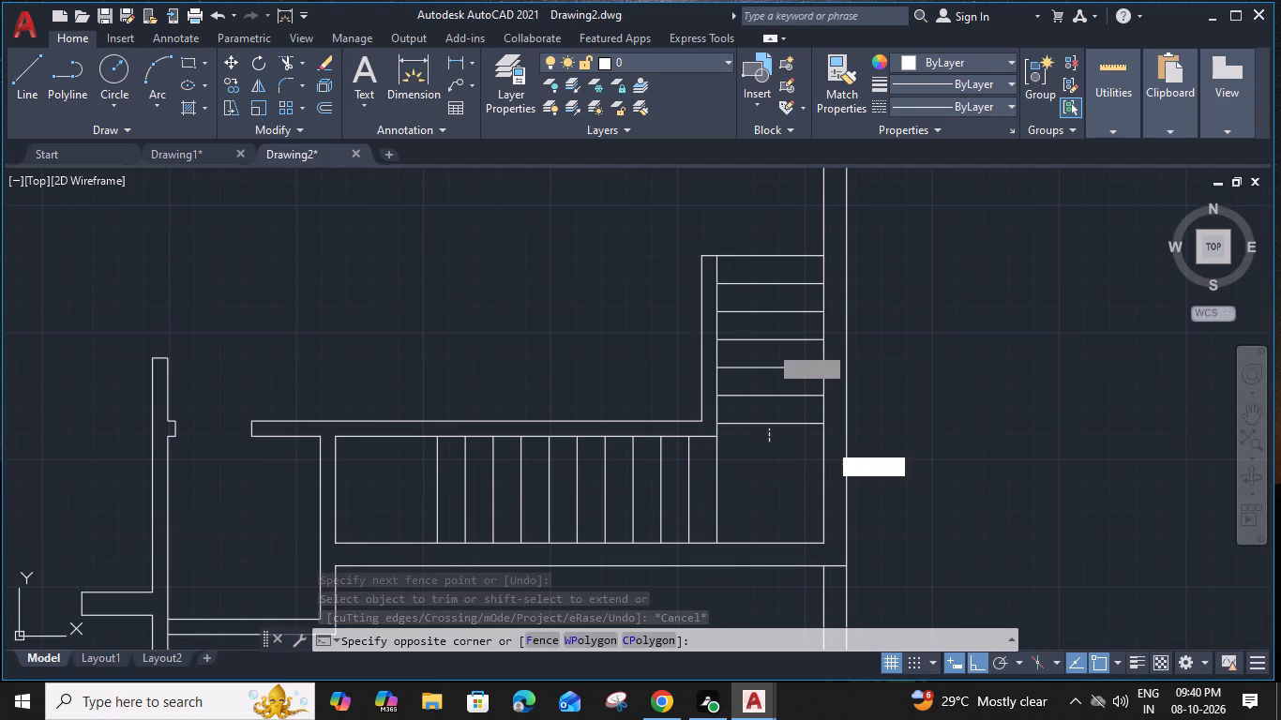
pyautogui.click(765, 216)
pyautogui.press('Delete')
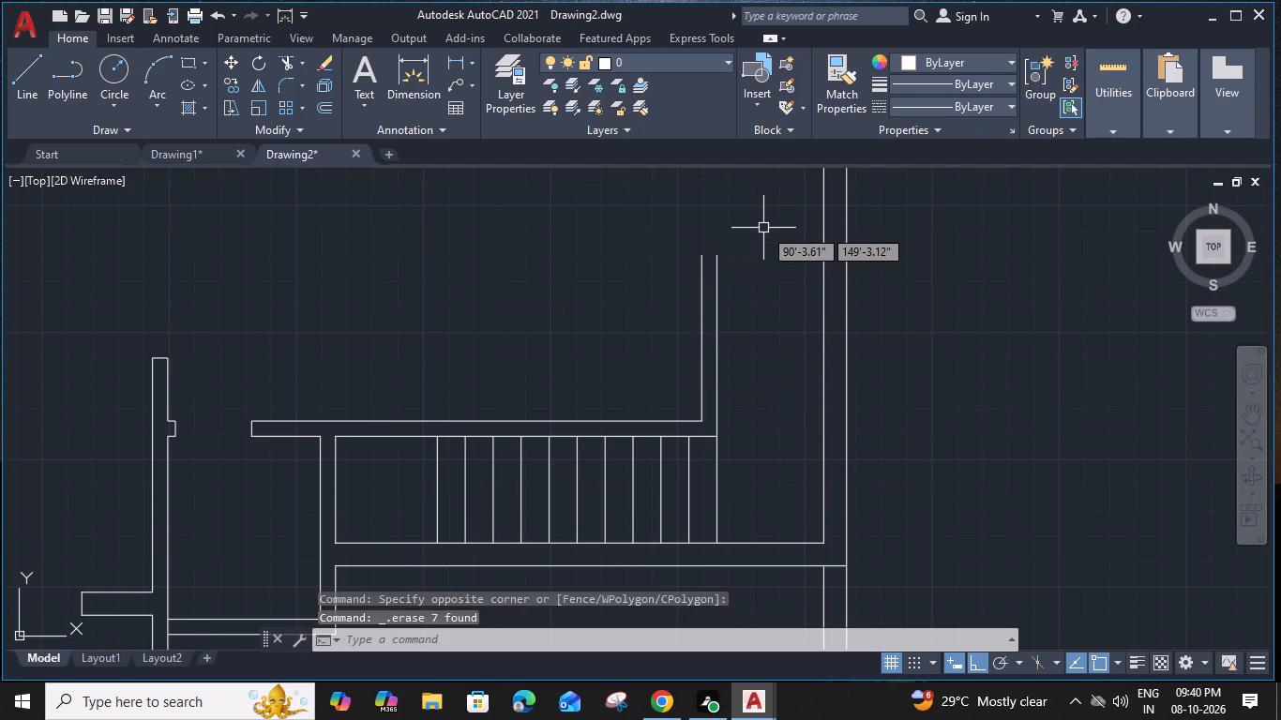
# Draw a 6" horizontal line closing the open north end of the wall west of the east passage.
pyautogui.write('L')
pyautogui.press('space')
pyautogui.scroll(3, 745, 254)
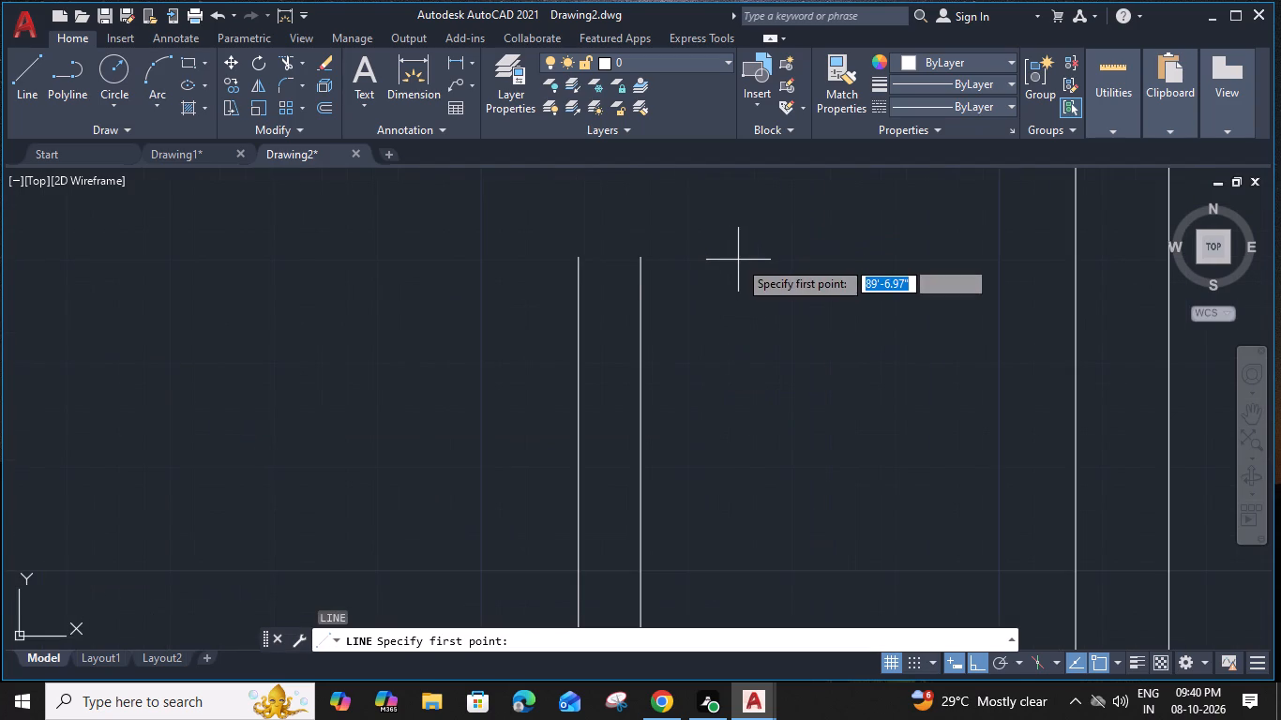
pyautogui.click(641, 259)
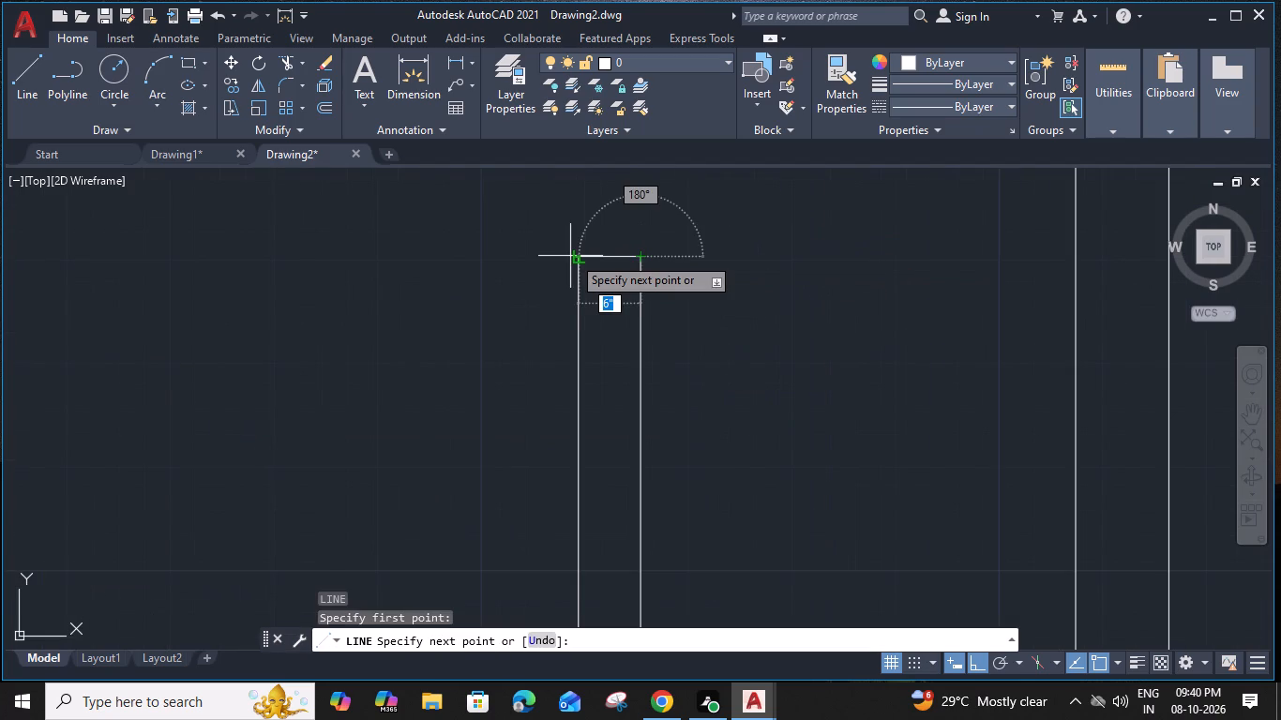
pyautogui.click(579, 256)
pyautogui.press('Escape')
# Draw a horizontal line across the east passage from the north end of the easternmost vertical tread to the exterior wall.
pyautogui.scroll(-3, 592, 257)
pyautogui.moveTo(694, 364); pyautogui.dragTo(701, 283, button='middle')
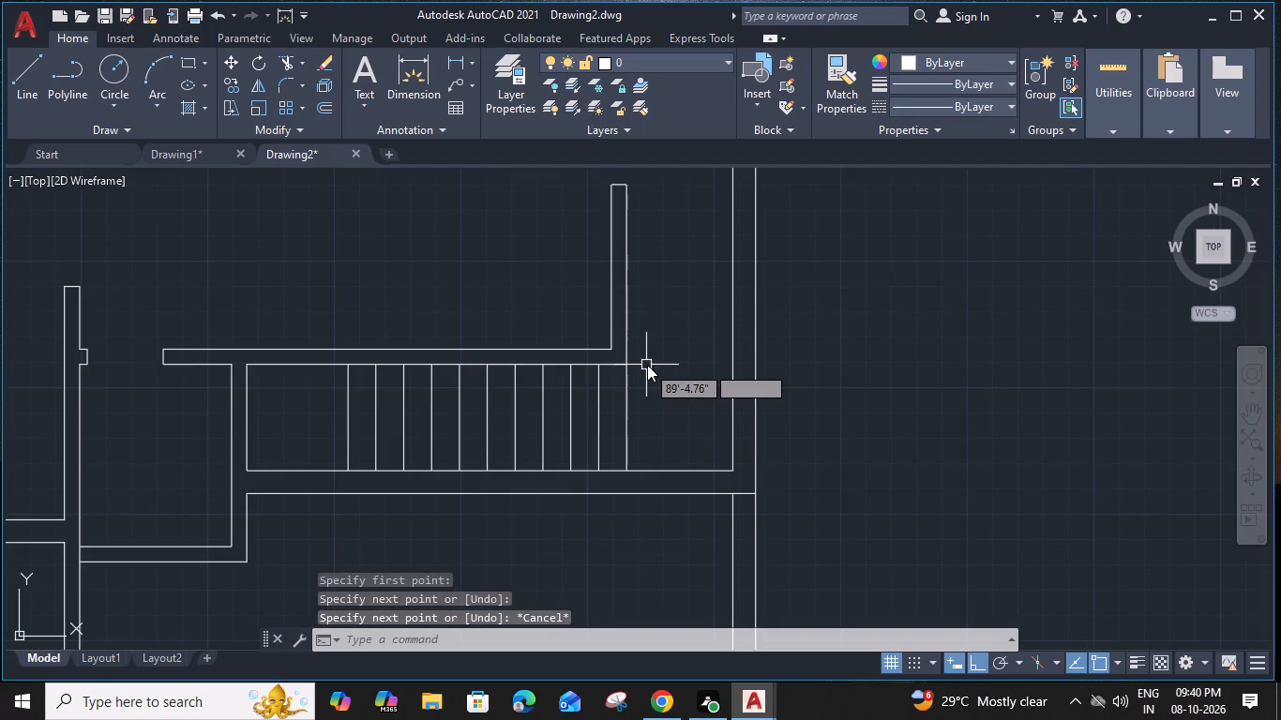
pyautogui.press('l')
pyautogui.press('space')
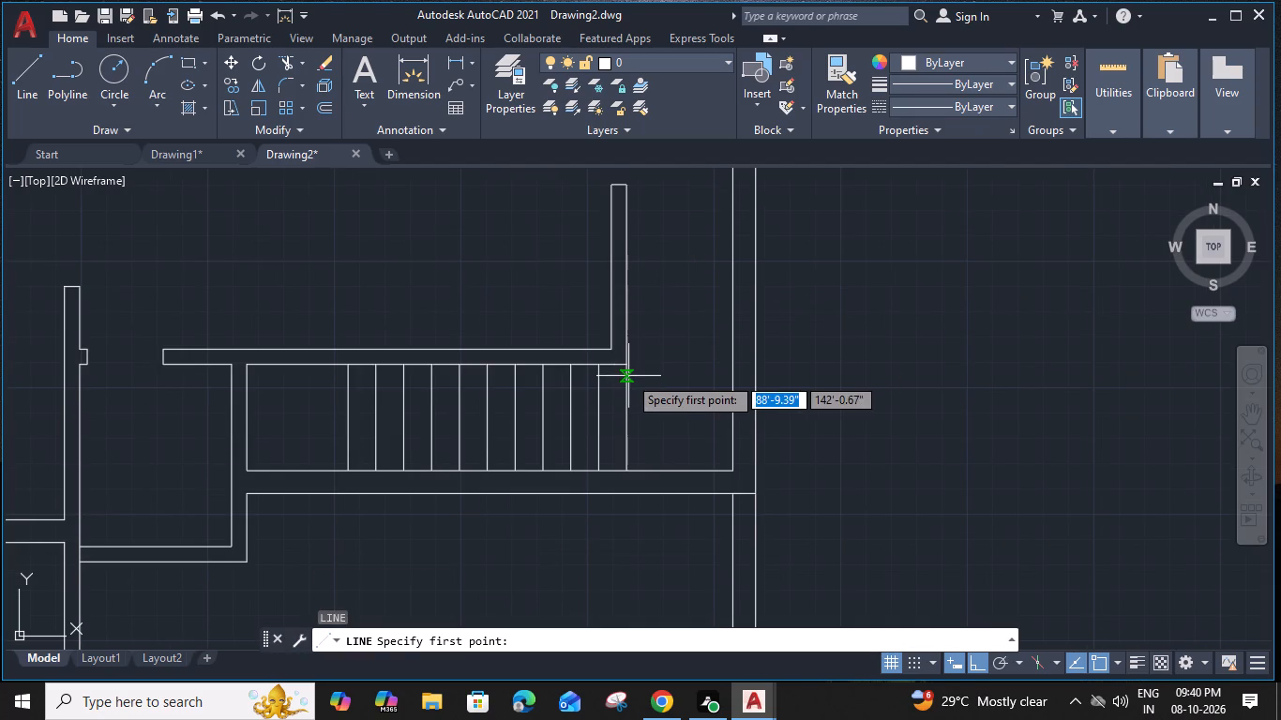
pyautogui.click(628, 367)
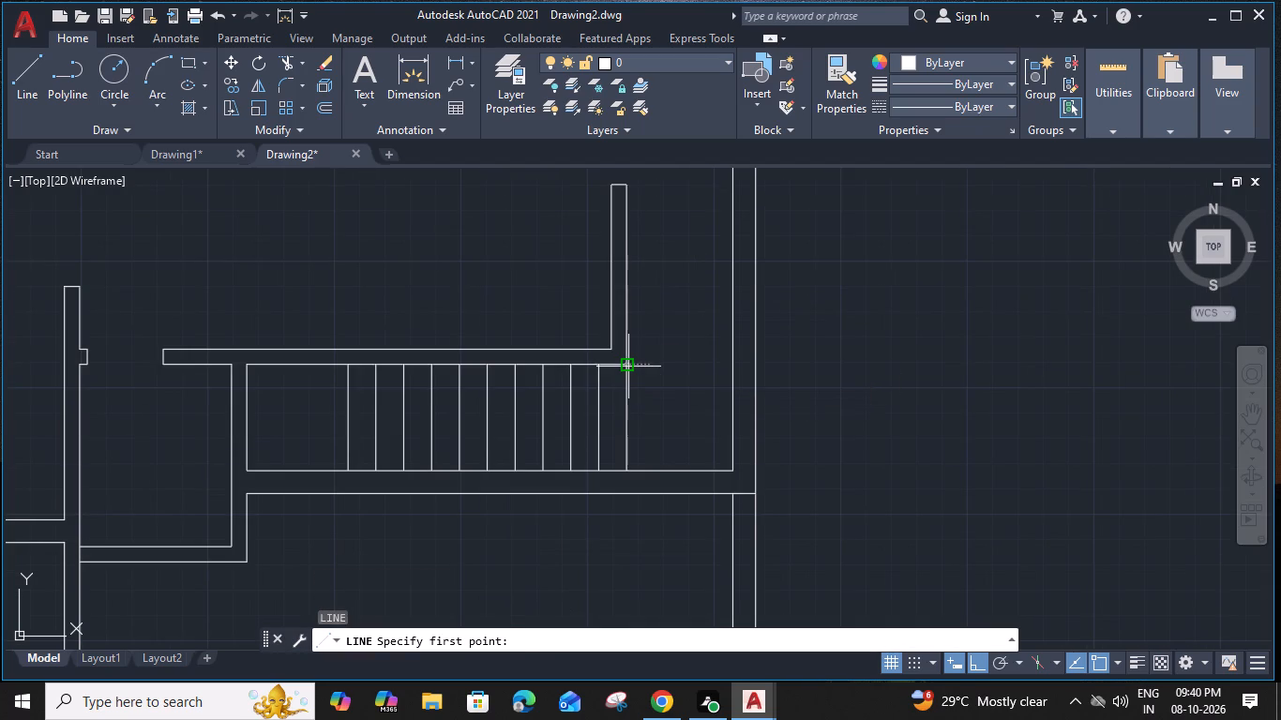
pyautogui.click(733, 366)
pyautogui.press('Escape')
# Offset the horizontal line across the east passage northward six times at 11" spacing to lay out the treads.
pyautogui.click(706, 359)
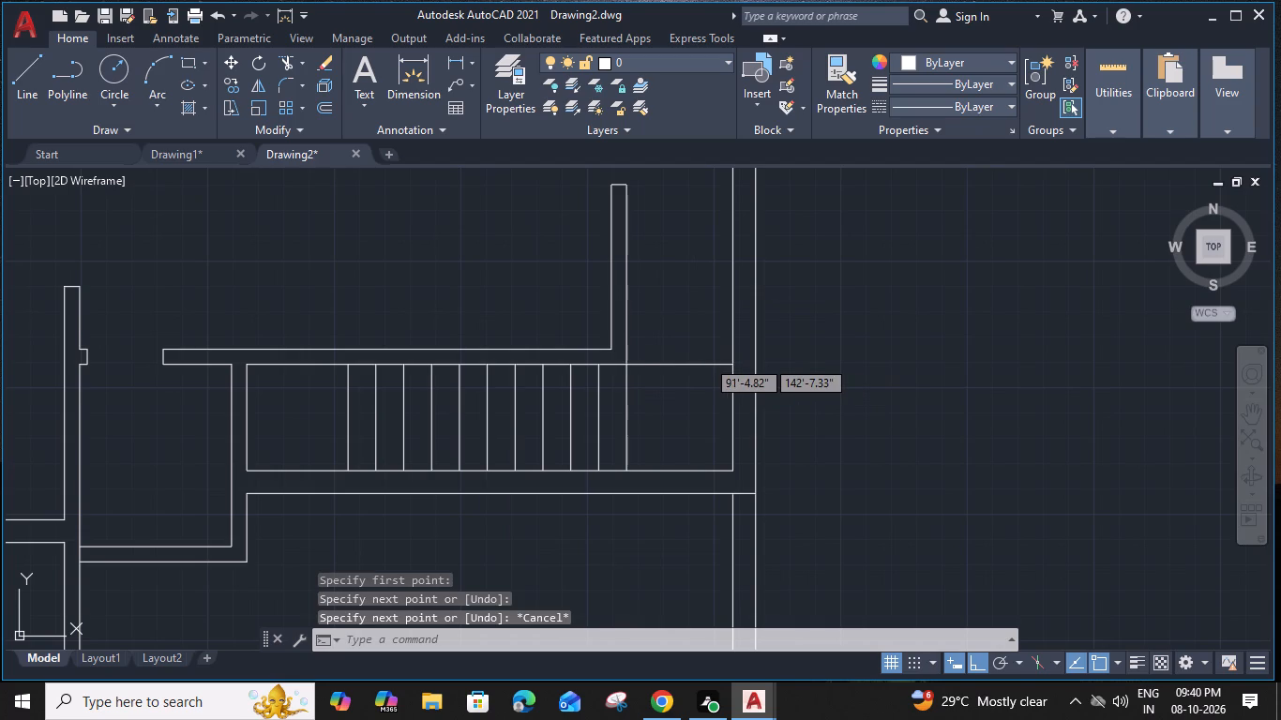
pyautogui.click(644, 388)
pyautogui.write('O')
pyautogui.press('space')
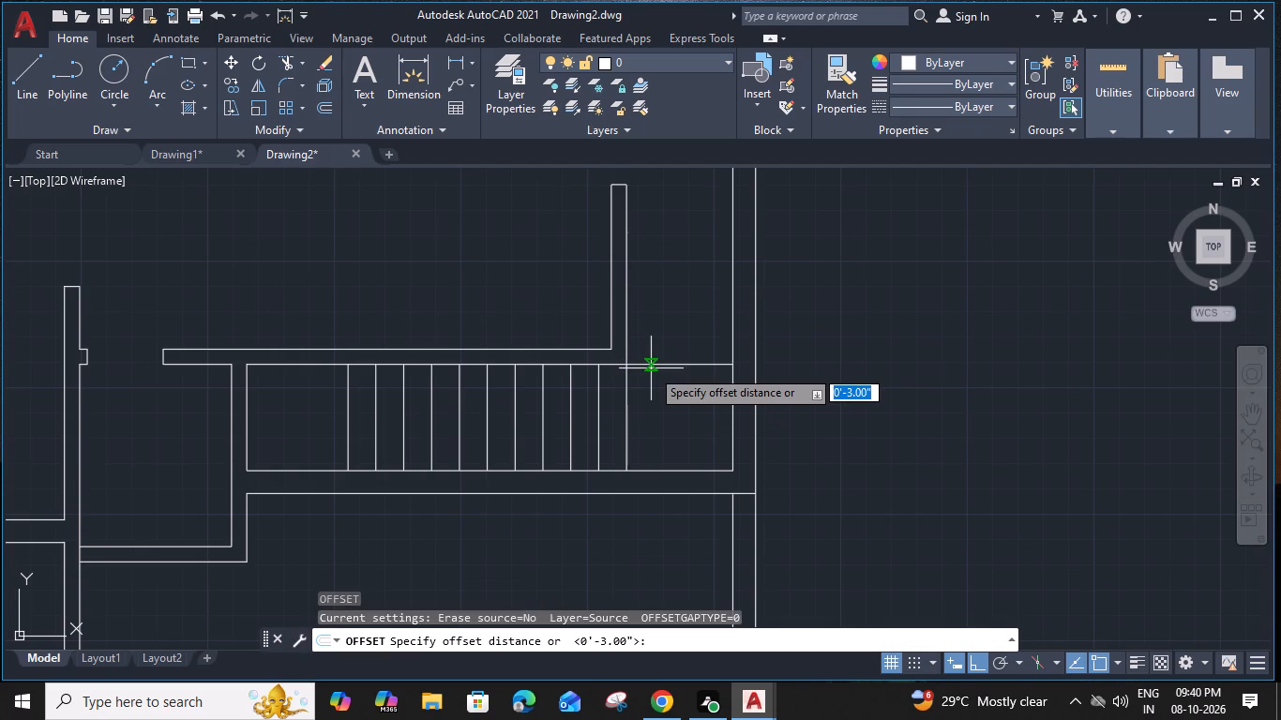
pyautogui.write('11')
pyautogui.hotkey('shift', '"')
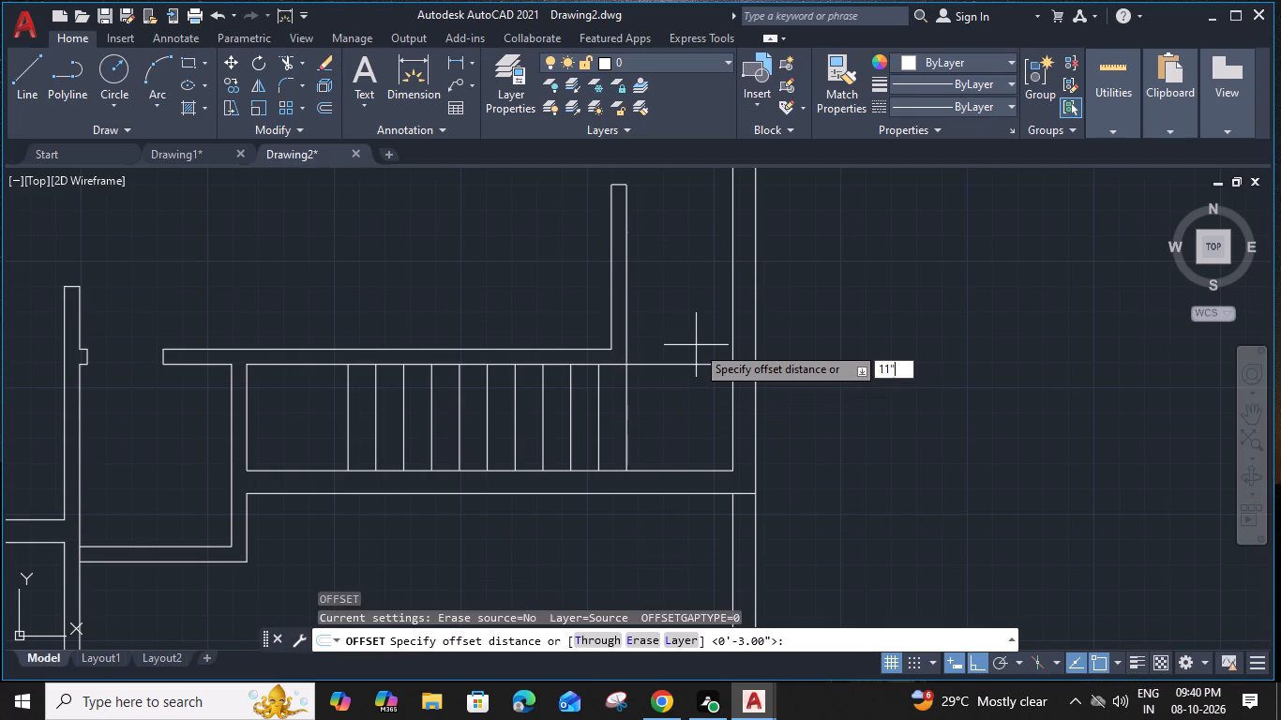
pyautogui.press('Return')
pyautogui.click(701, 328)
pyautogui.click(704, 335)
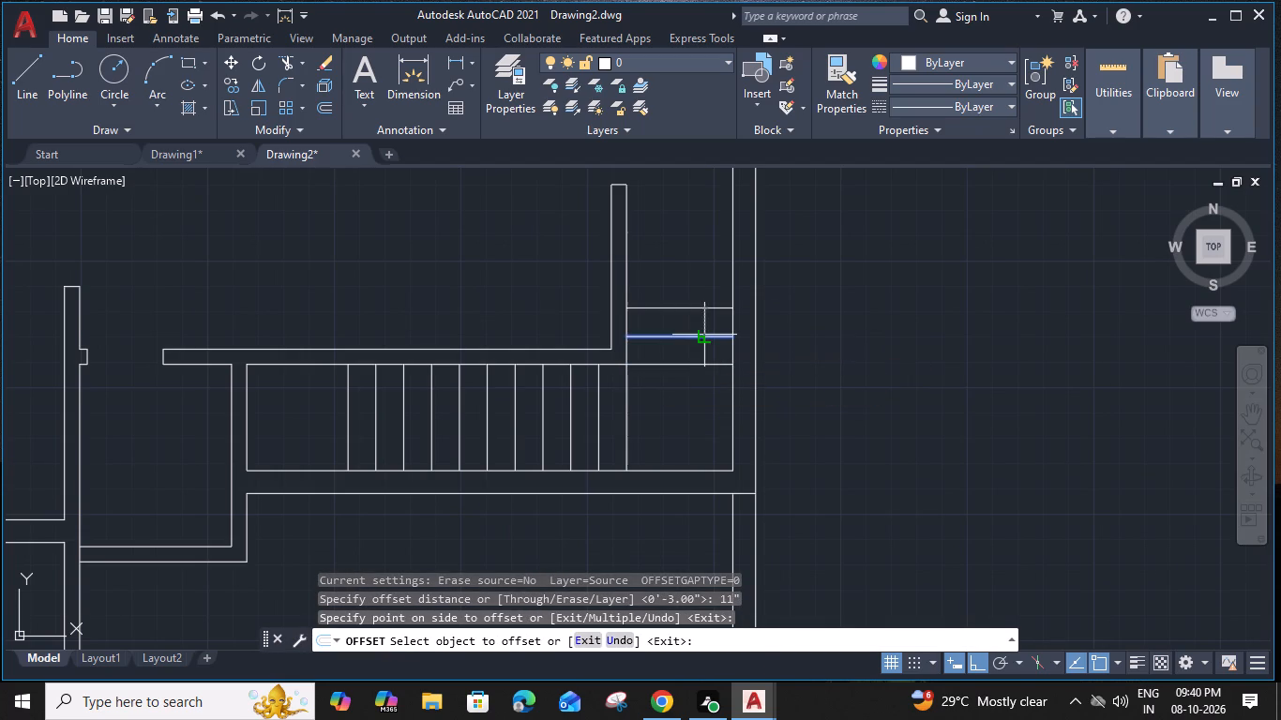
pyautogui.click(705, 279)
pyautogui.click(705, 307)
pyautogui.click(709, 247)
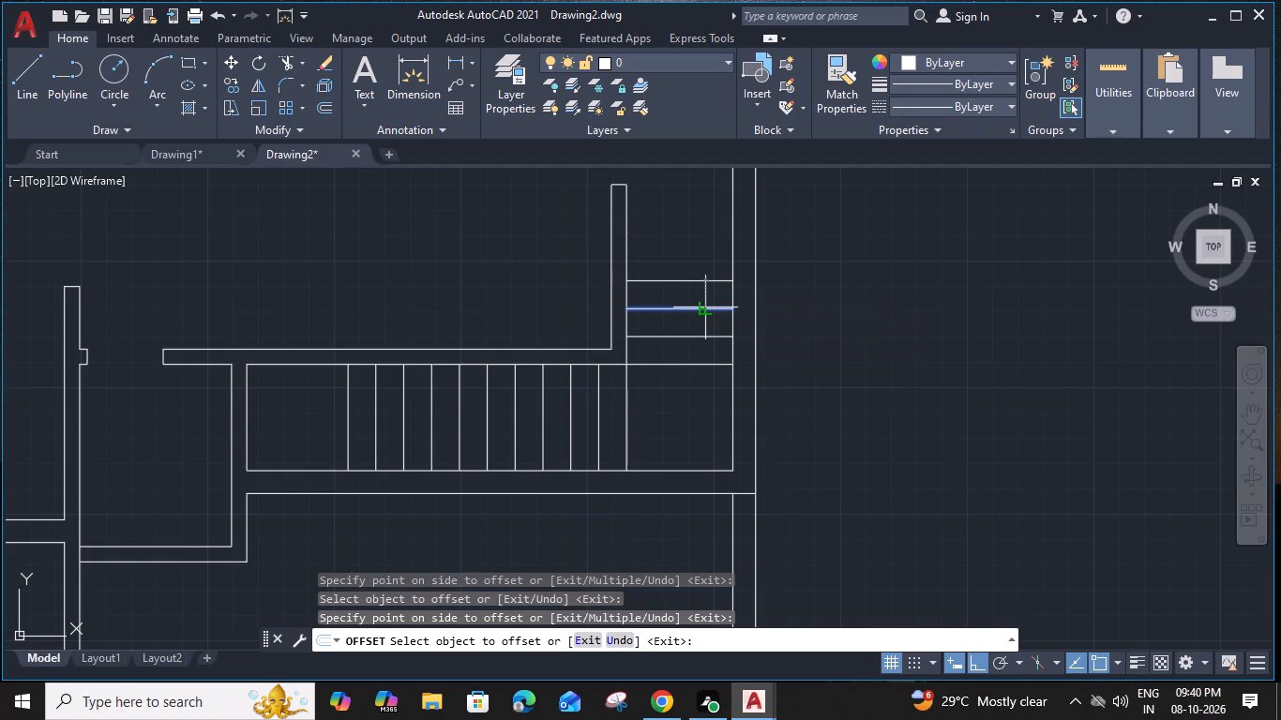
pyautogui.click(706, 282)
pyautogui.click(710, 224)
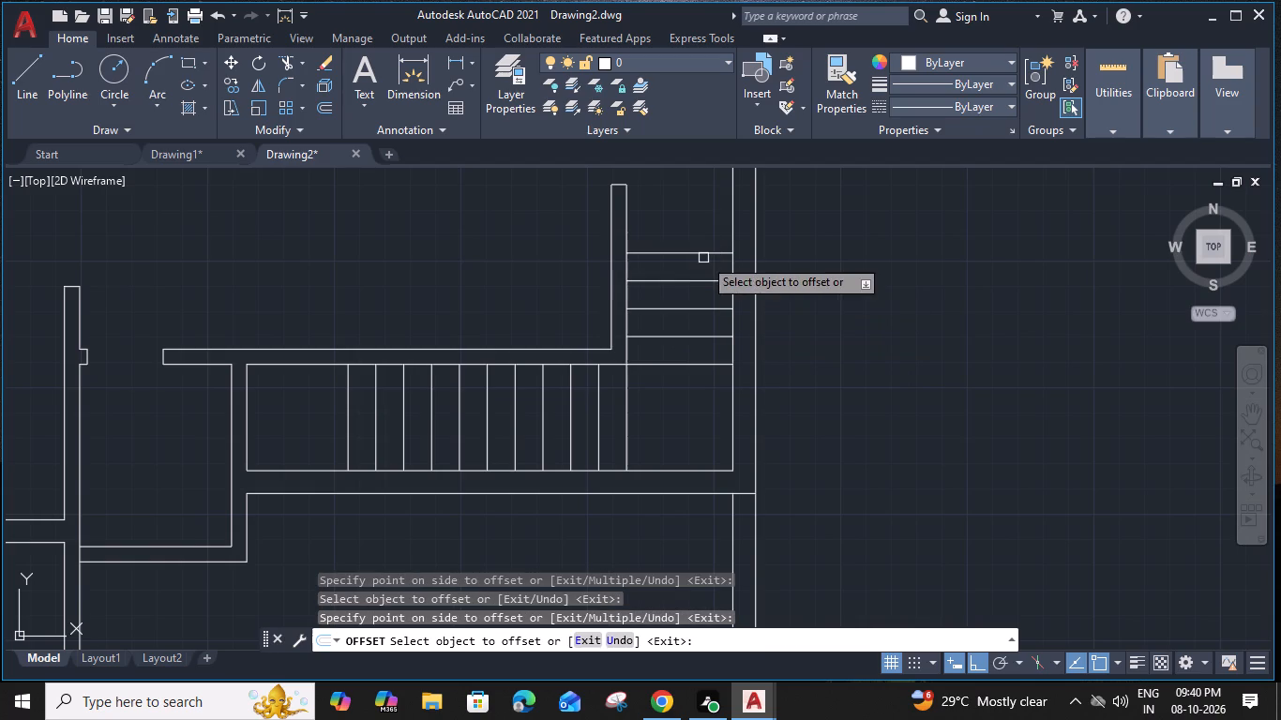
pyautogui.click(704, 254)
pyautogui.click(704, 202)
pyautogui.click(698, 223)
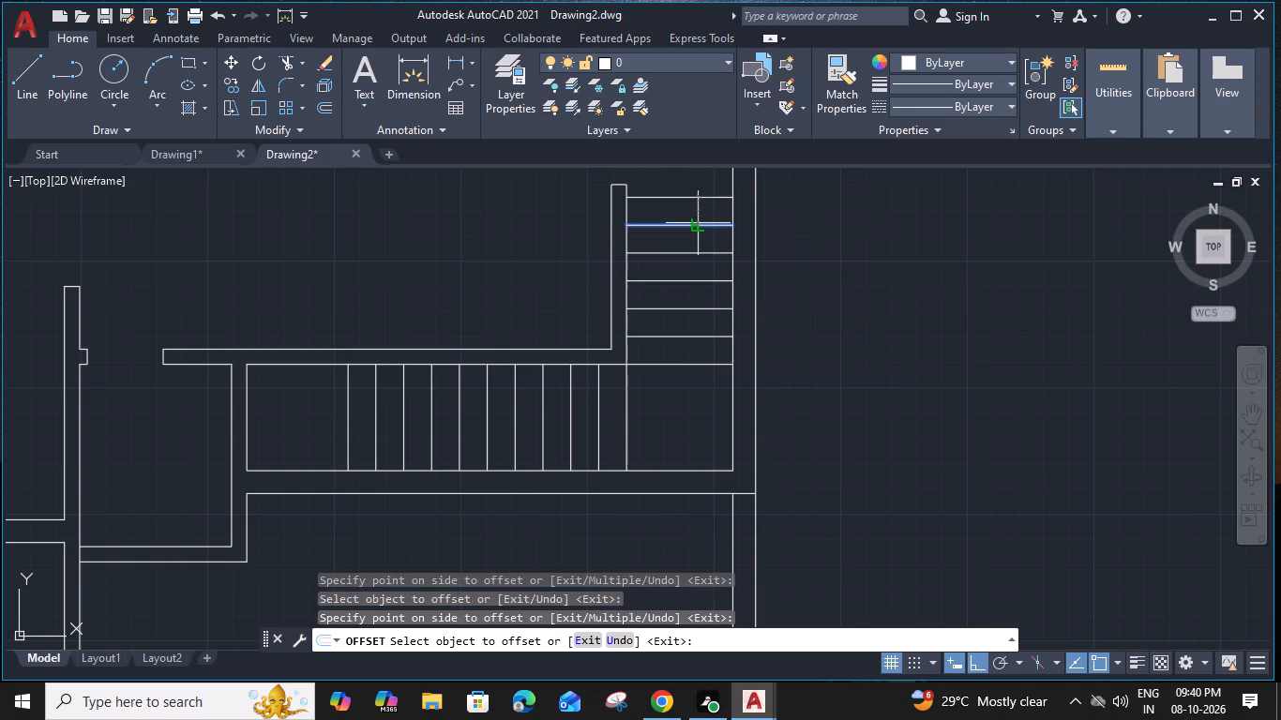
pyautogui.click(702, 182)
pyautogui.press('Escape')
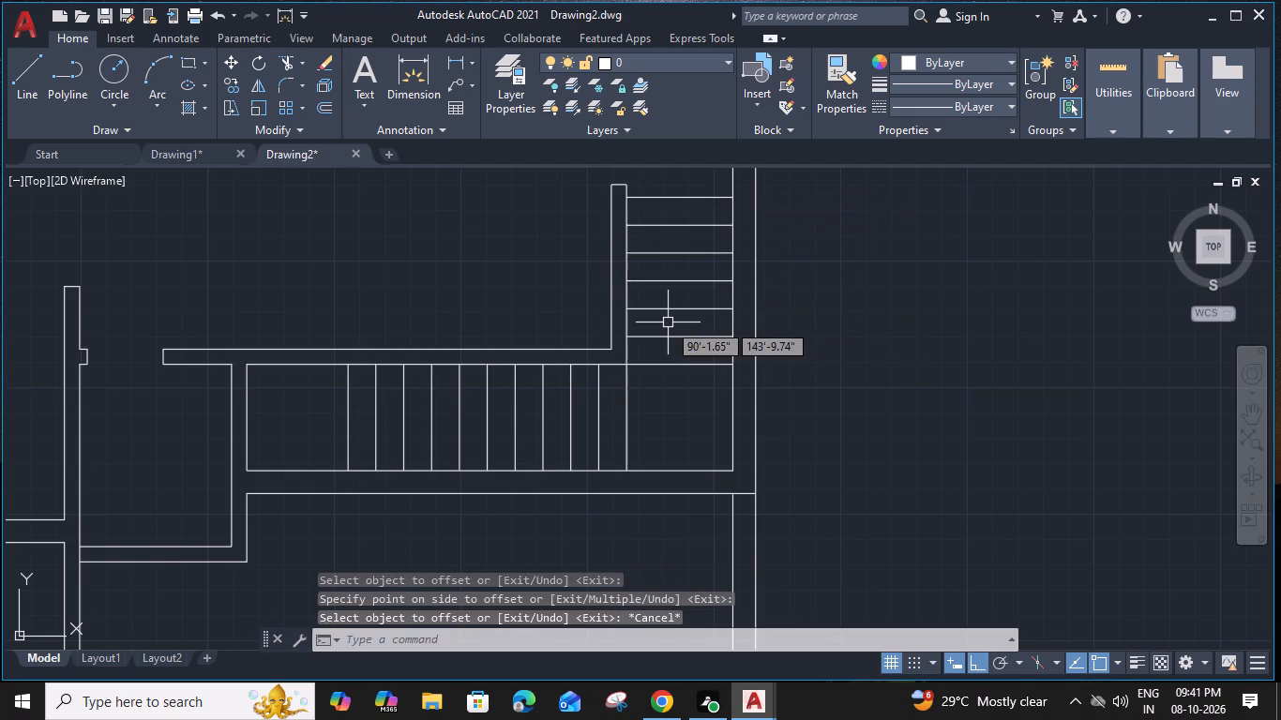
# Draw a short line across the wall north of the stairs, midway between the second and third vertical treads from the east.
pyautogui.scroll(-1, 669, 413)
pyautogui.moveTo(672, 407); pyautogui.dragTo(699, 362, button='middle')
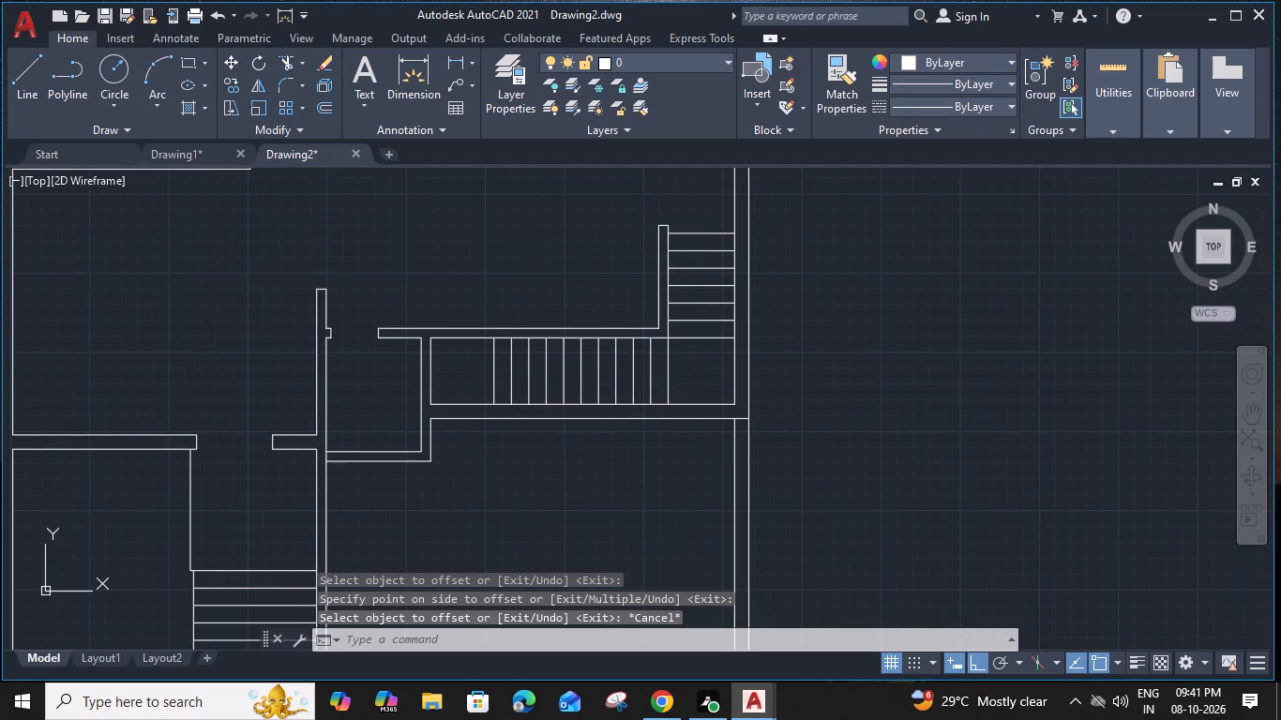
pyautogui.scroll(1, 557, 316)
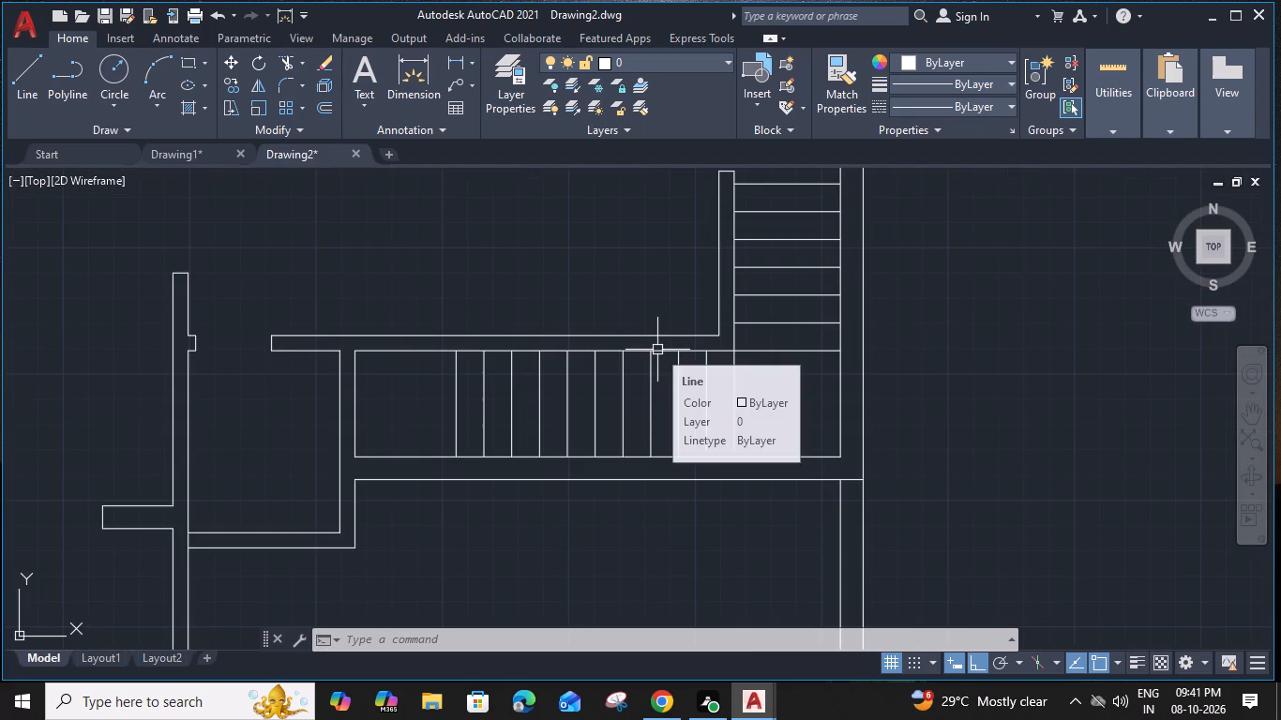
pyautogui.press('l')
pyautogui.press('space')
pyautogui.scroll(2, 661, 349)
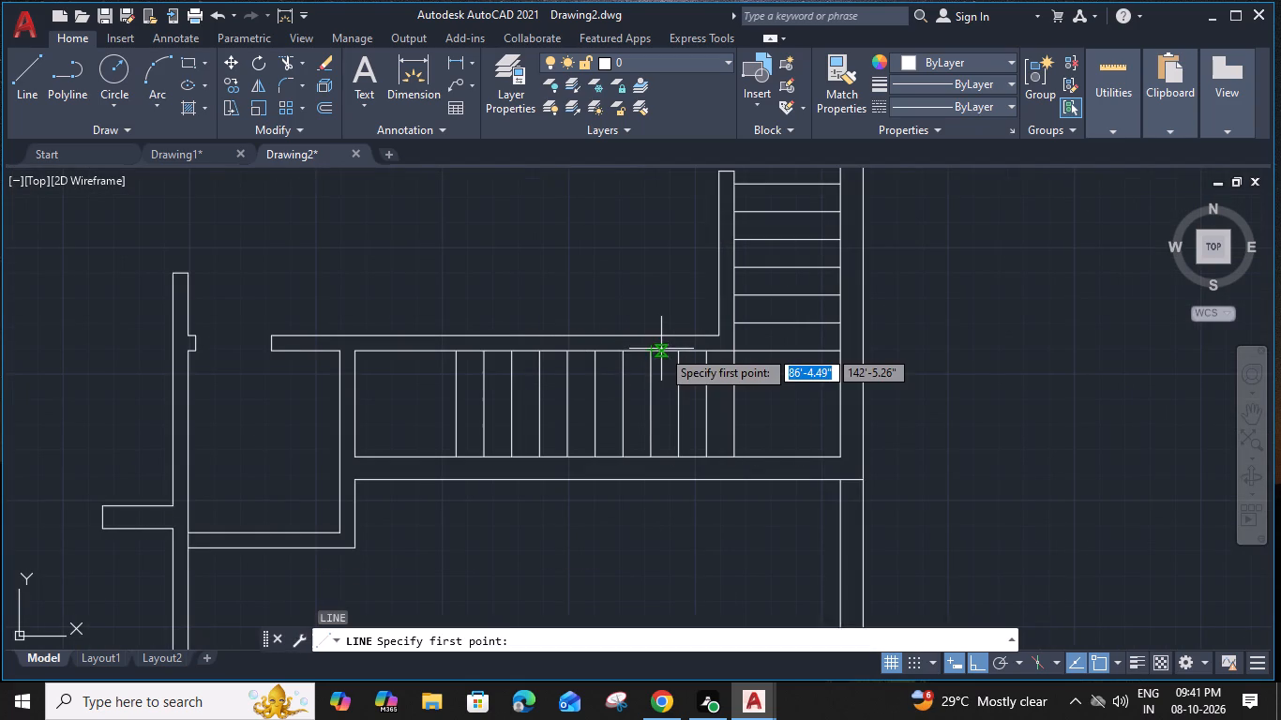
pyautogui.scroll(1, 661, 349)
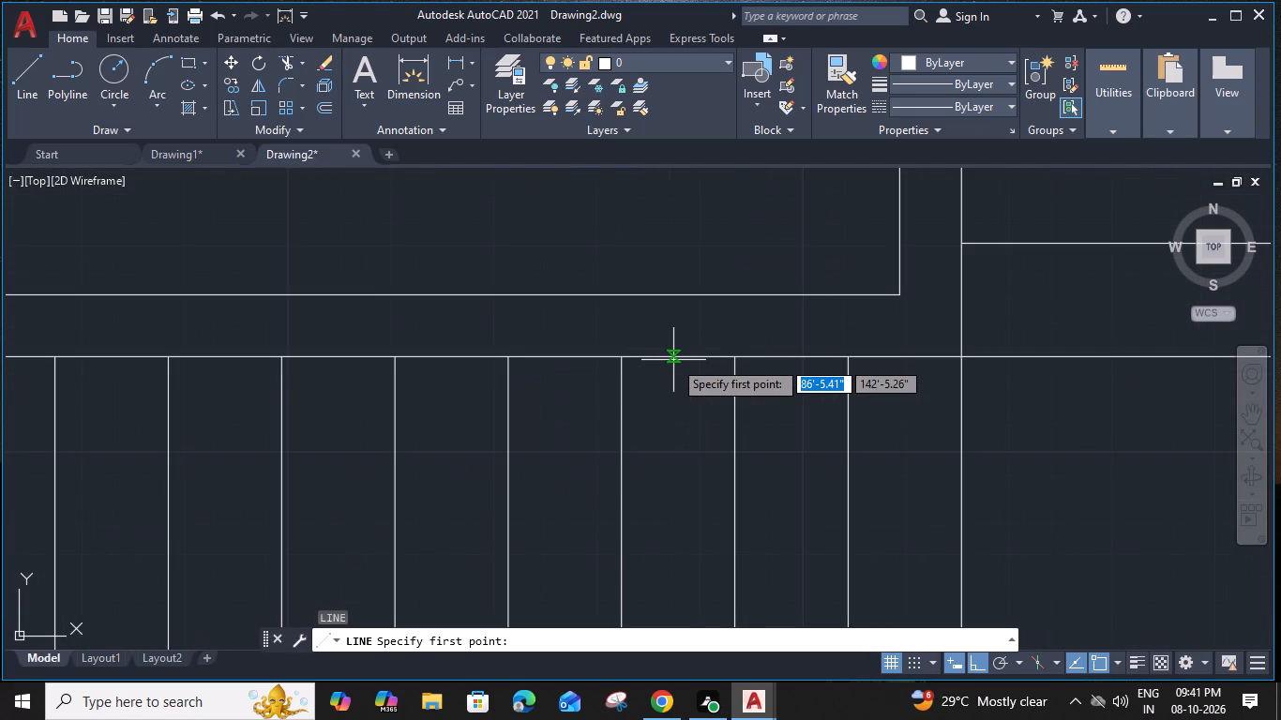
pyautogui.click(792, 355)
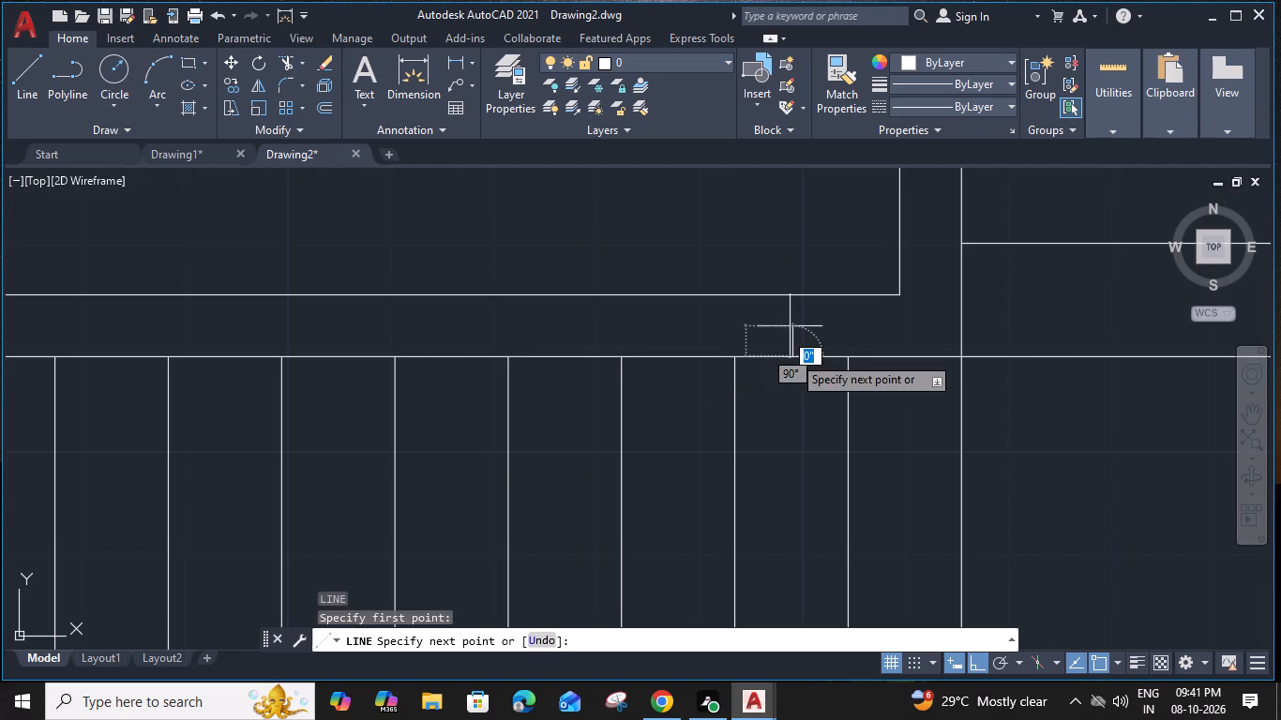
pyautogui.click(789, 296)
pyautogui.press('Escape')
# Extend the stairwell's inner west wall line north to the outer line of the wall above the stairs.
pyautogui.scroll(-2, 789, 296)
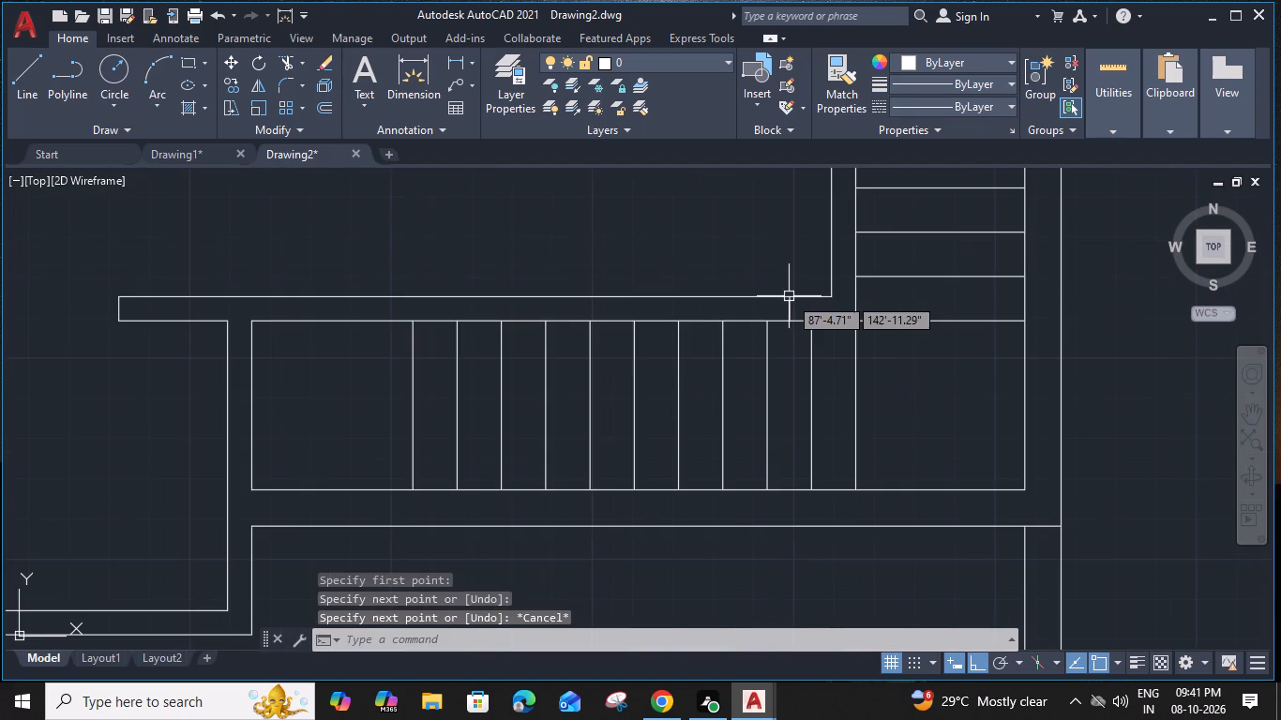
pyautogui.moveTo(661, 364); pyautogui.dragTo(688, 368, button='middle')
pyautogui.moveTo(437, 387); pyautogui.dragTo(494, 377, button='middle')
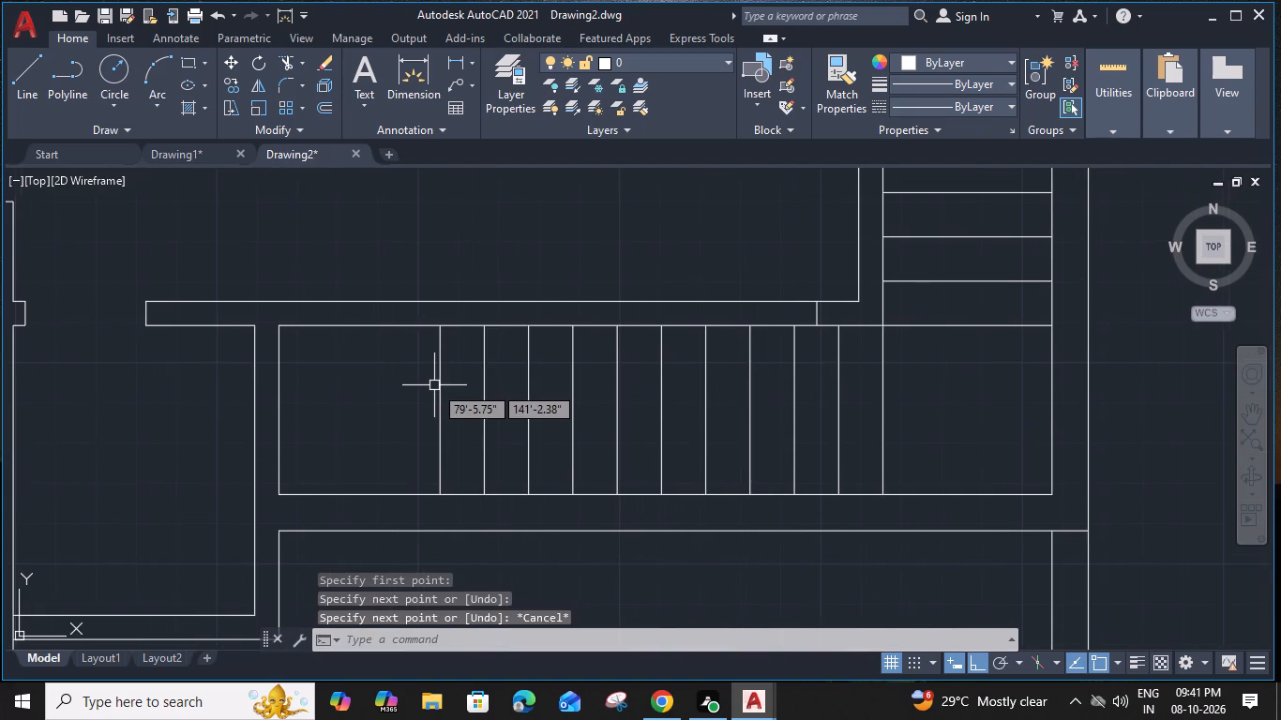
pyautogui.moveTo(494, 377); pyautogui.dragTo(621, 352, button='middle')
pyautogui.write('EX')
pyautogui.press('space')
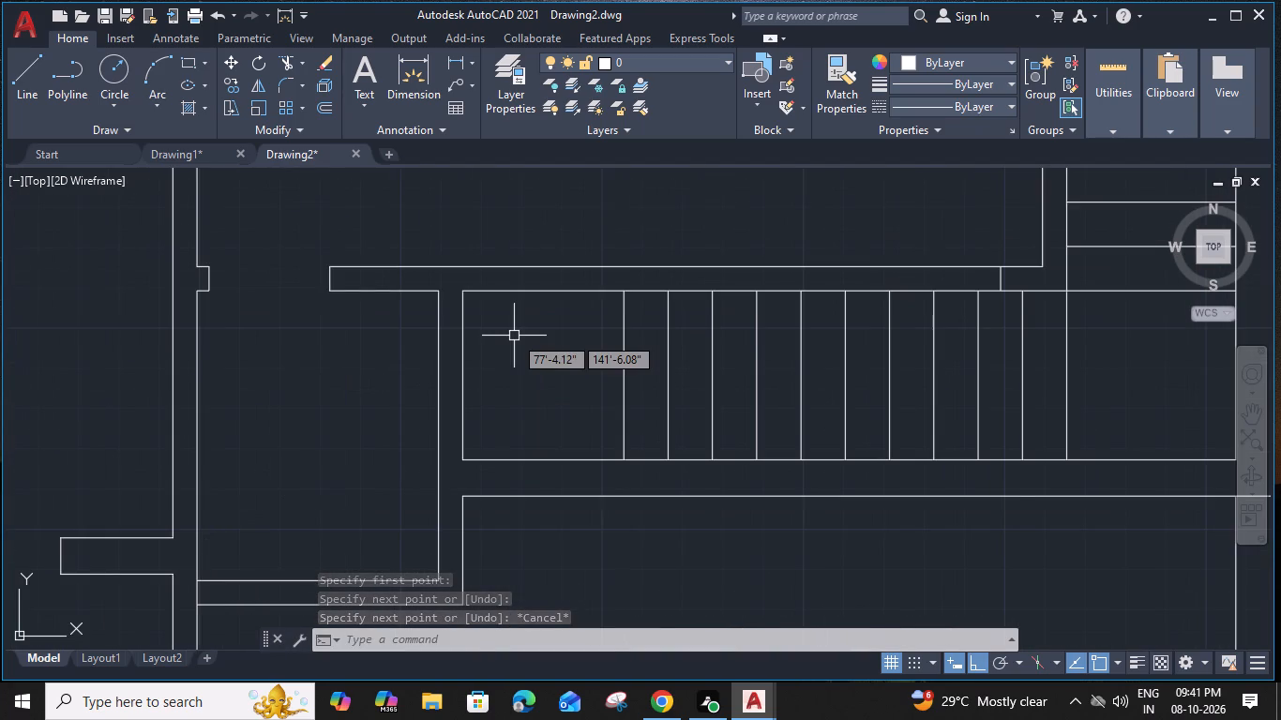
pyautogui.click(463, 339)
pyautogui.press('Escape')
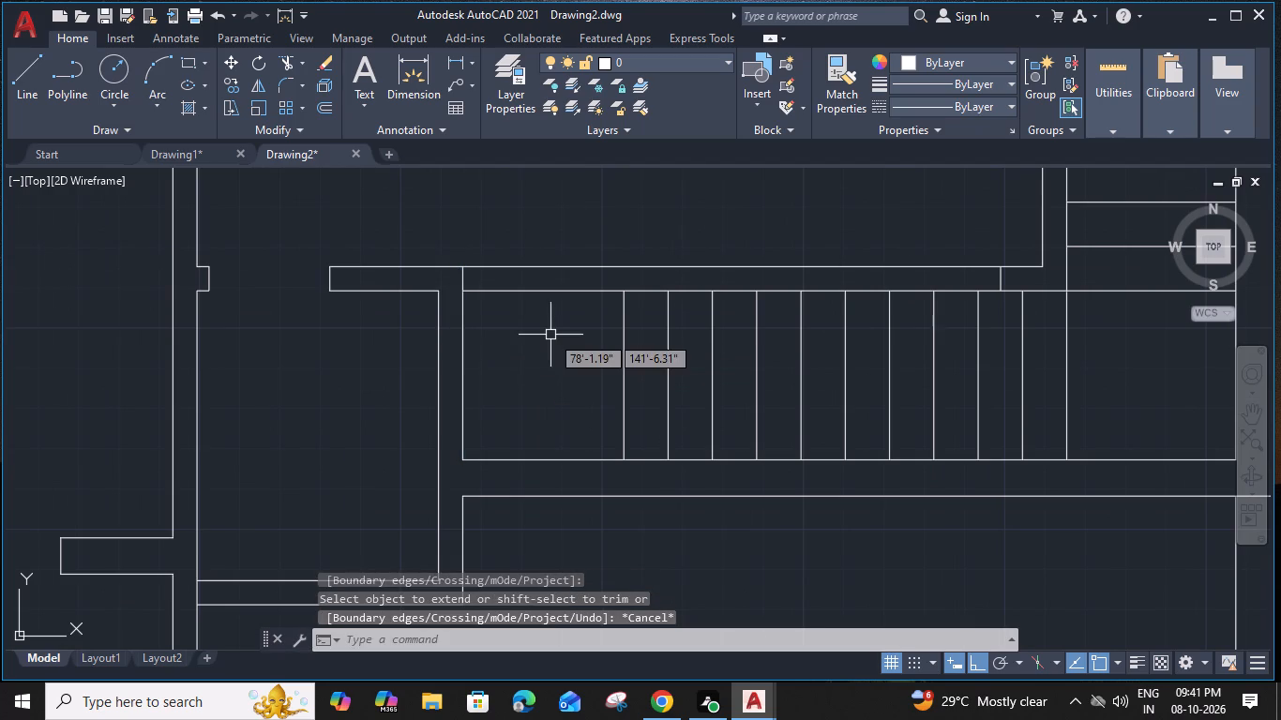
# Trim the north wall's outer line between the extended west wall line and the short line across the wall.
pyautogui.scroll(-1, 550, 335)
pyautogui.moveTo(550, 335); pyautogui.dragTo(483, 366, button='middle')
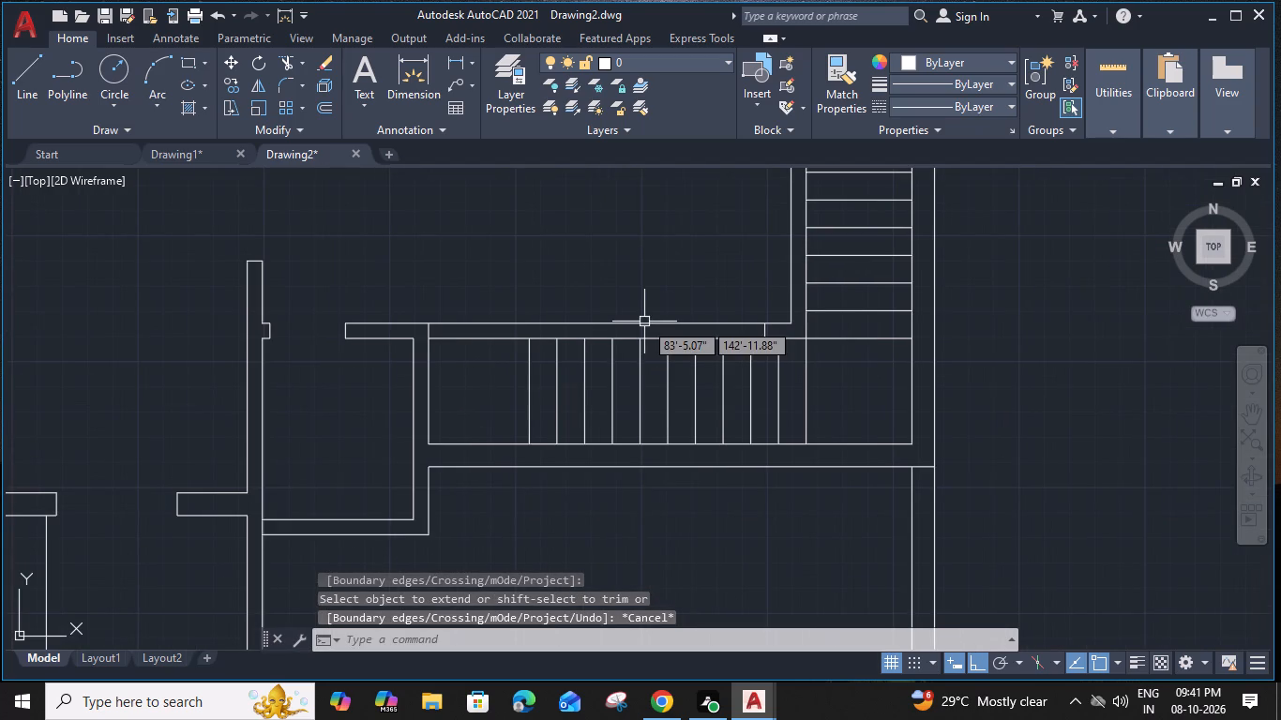
pyautogui.write('TR')
pyautogui.press('space')
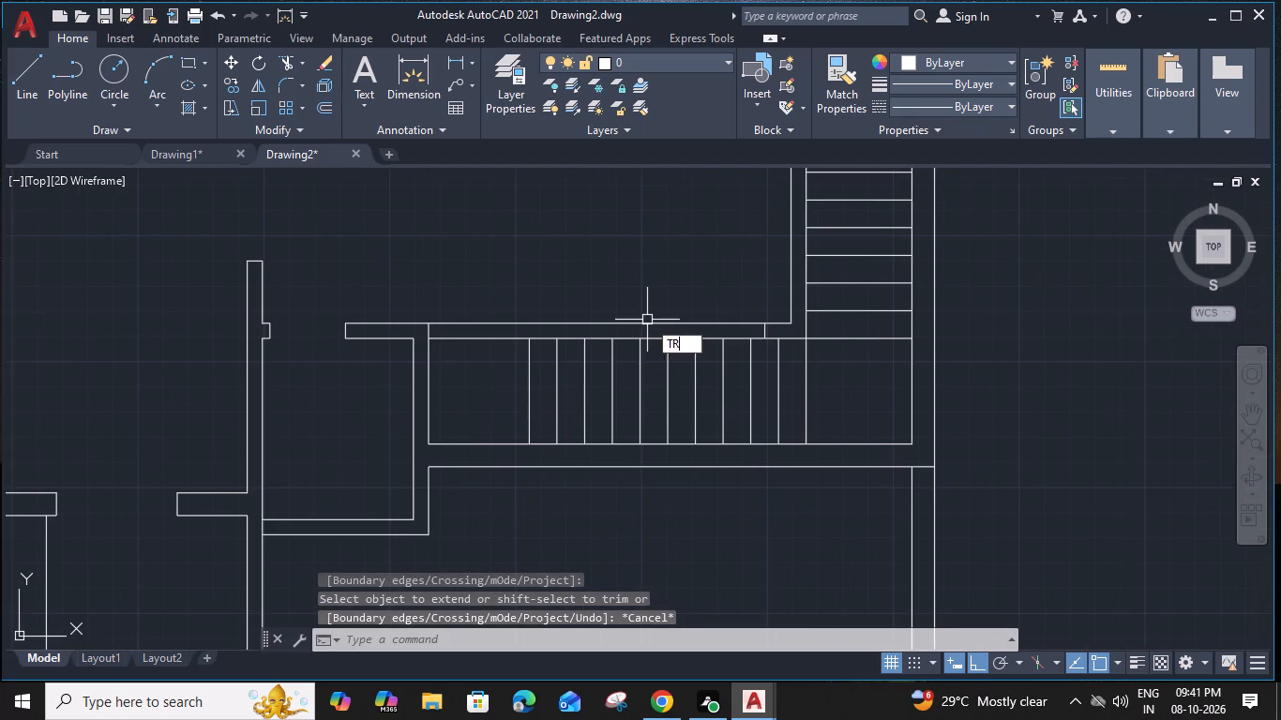
pyautogui.click(653, 322)
pyautogui.press('Escape')
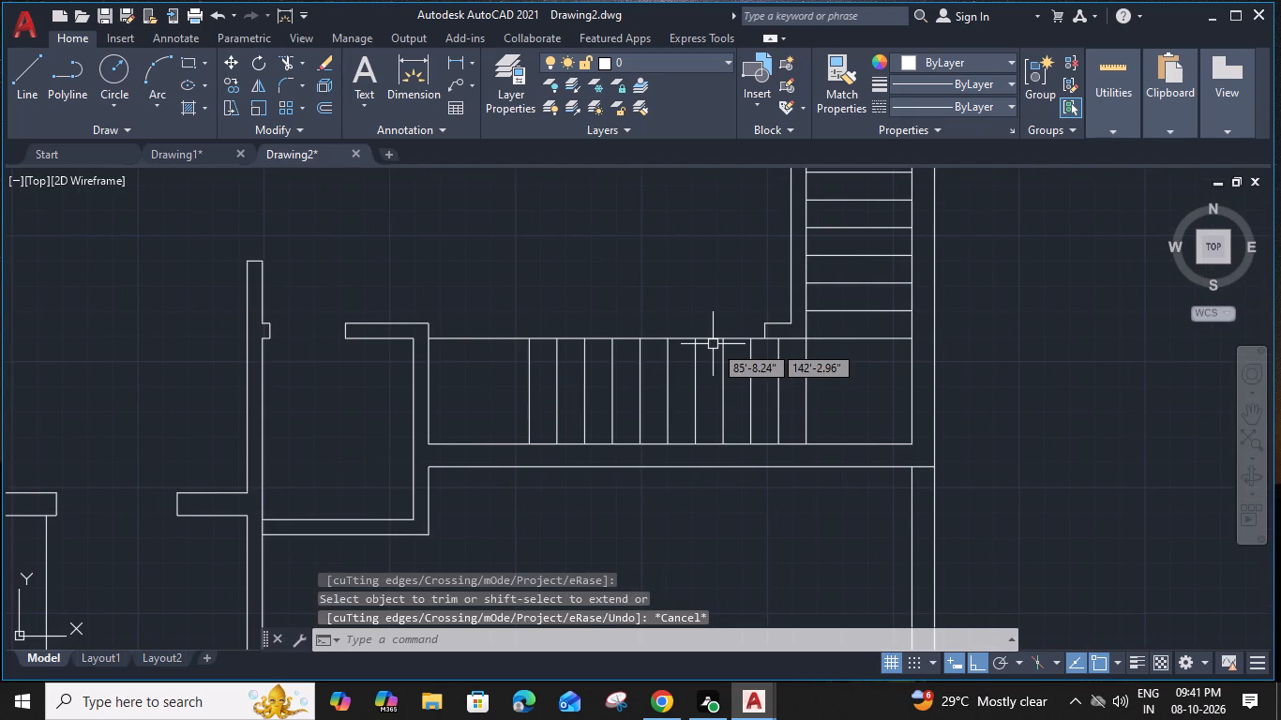
# Draw a horizontal line about 11'-2" long between the midpoints of the two short end lines of the north wall opening.
pyautogui.scroll(1, 743, 332)
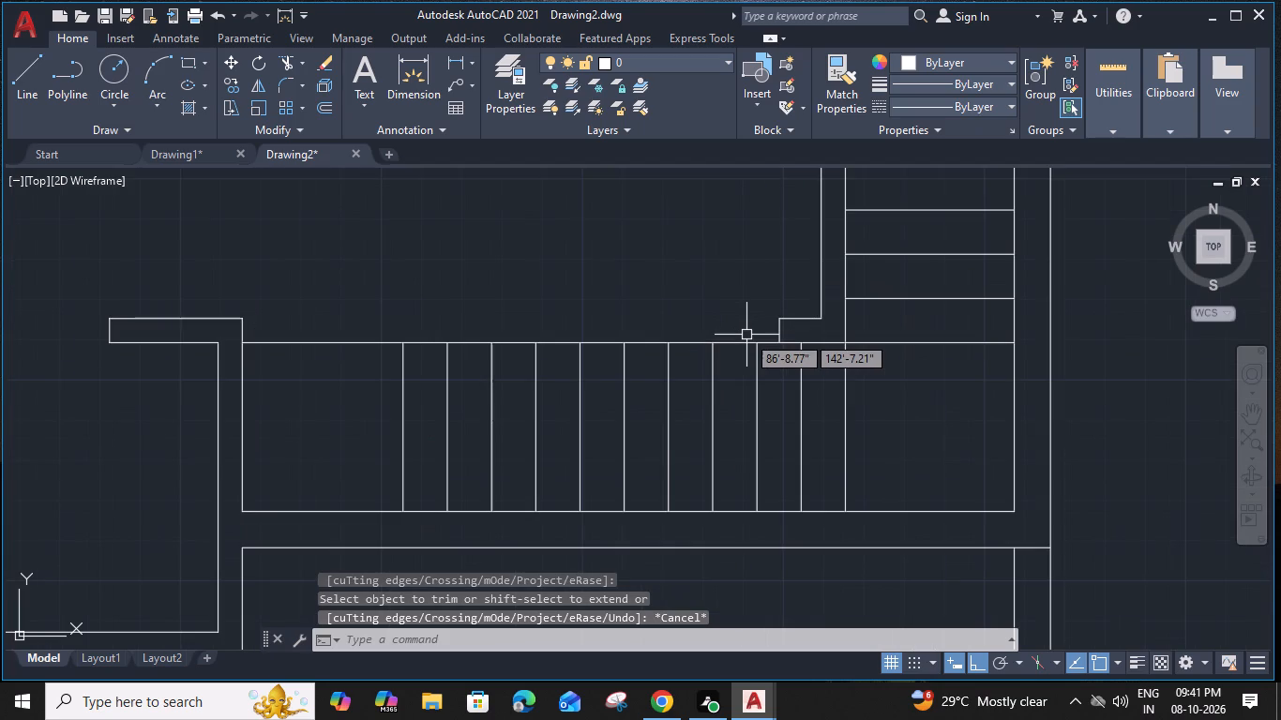
pyautogui.write('L')
pyautogui.press('space')
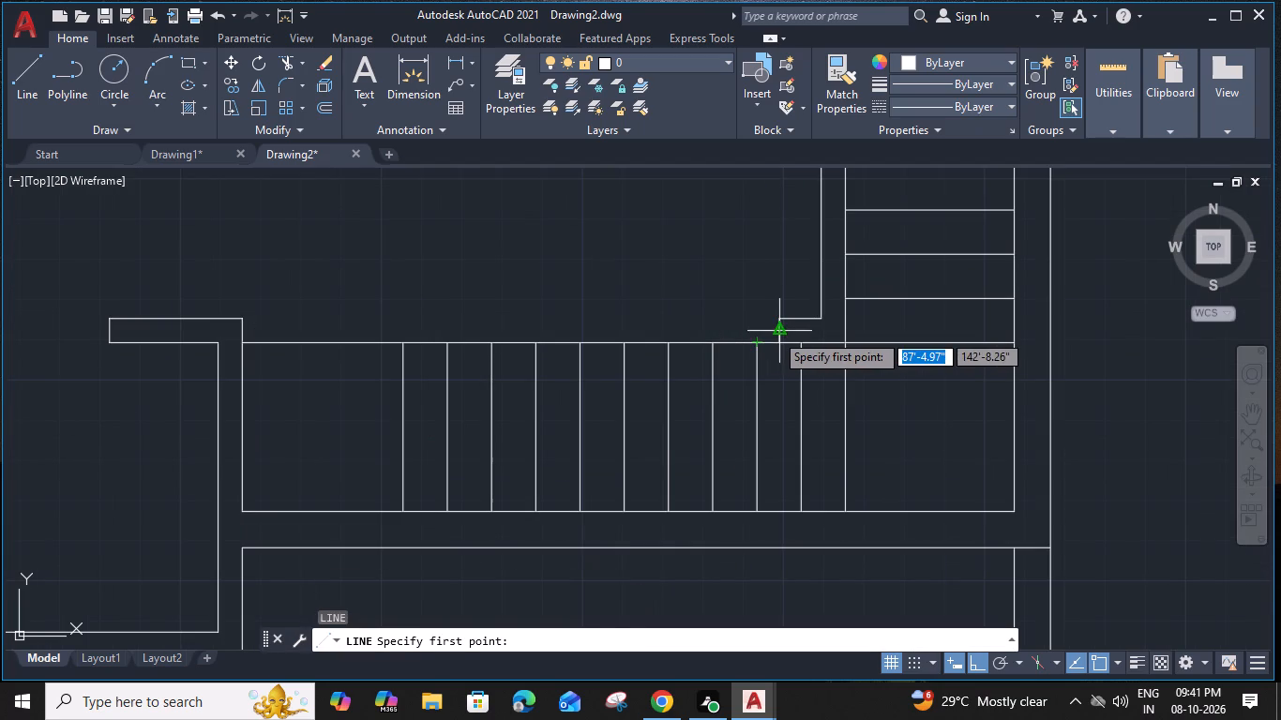
pyautogui.click(775, 333)
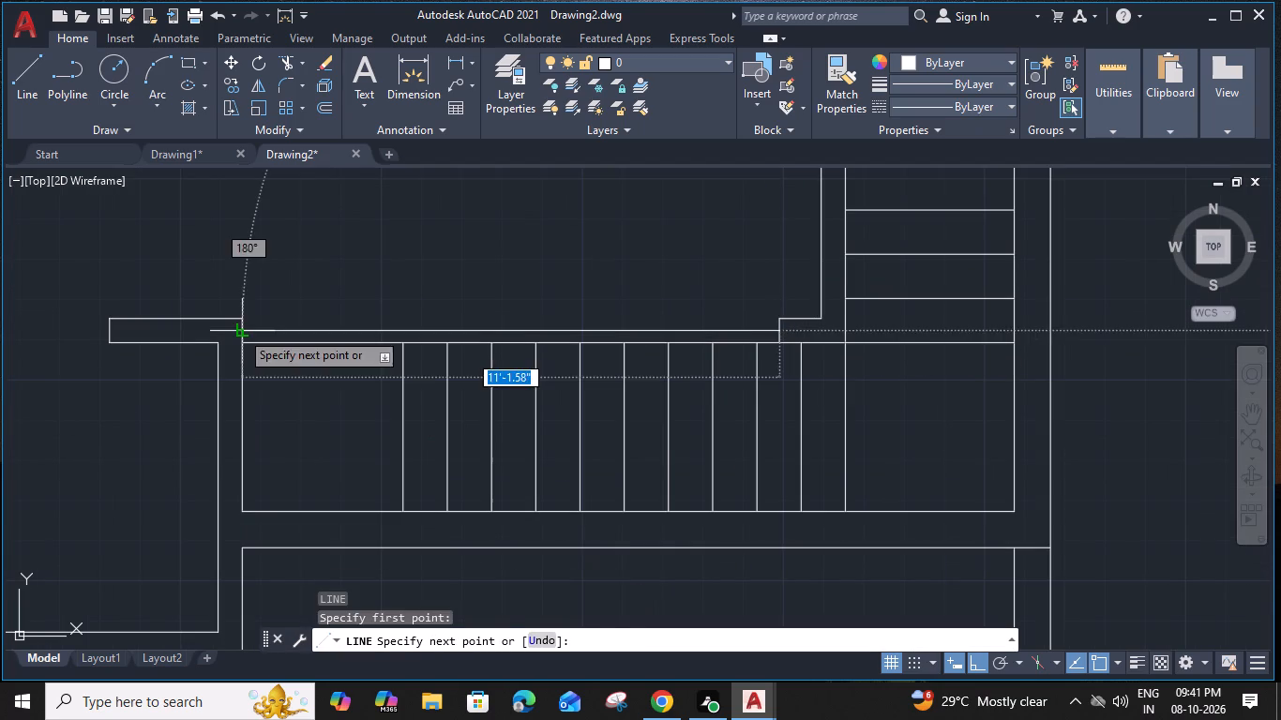
pyautogui.click(240, 331)
pyautogui.press('Escape')
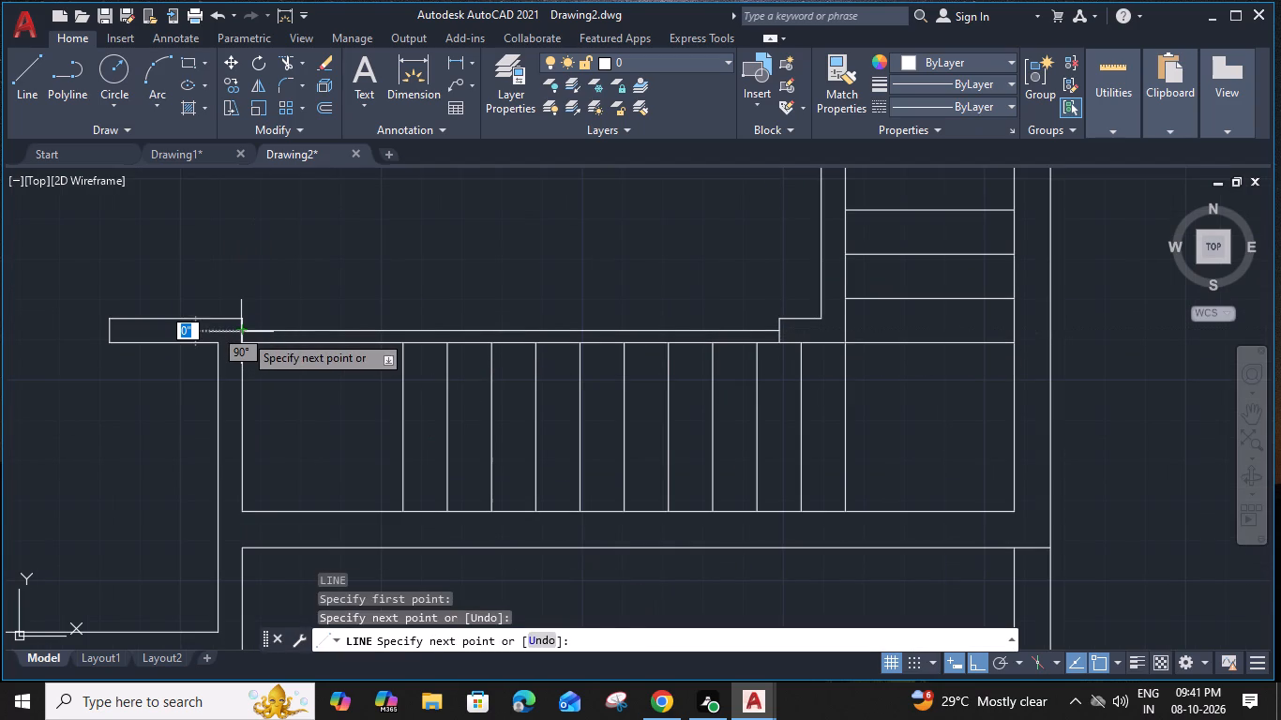
# Offset the horizontal centre line in the wall opening southward twice at 1" spacing.
pyautogui.click(533, 334)
pyautogui.press('o')
pyautogui.press('space')
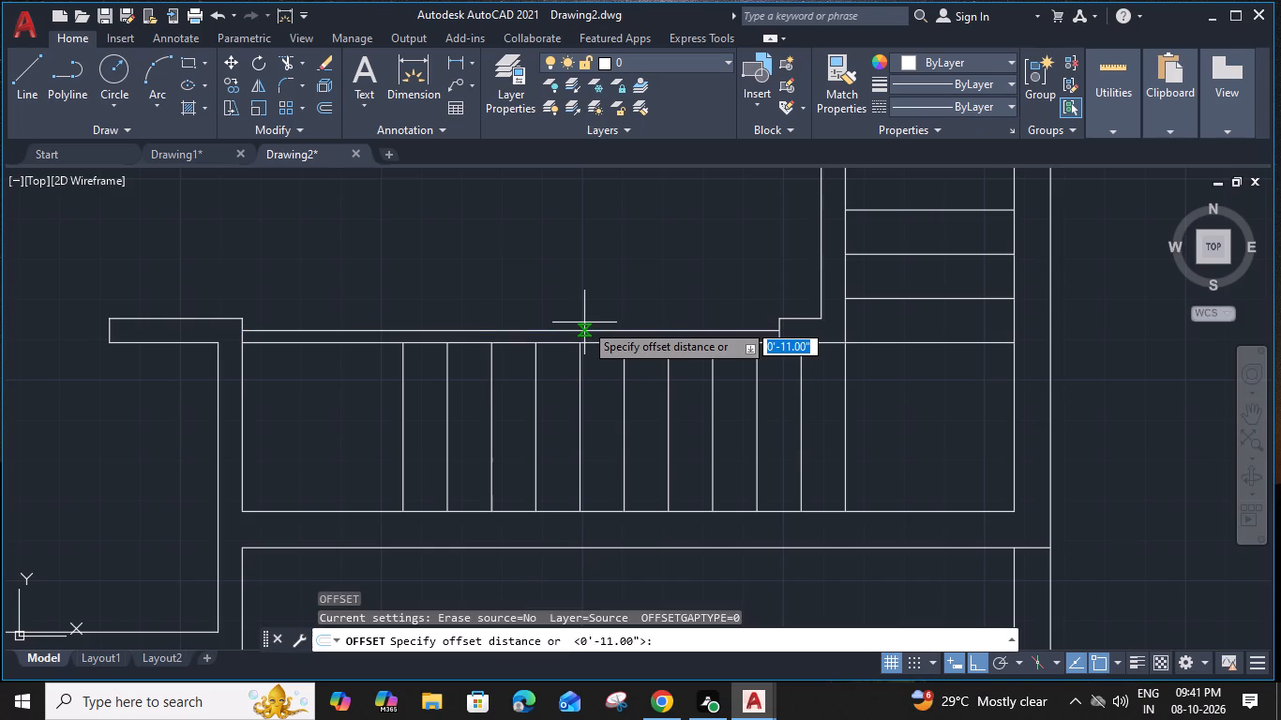
pyautogui.press('1')
pyautogui.hotkey('shift', '"')
pyautogui.press('Return')
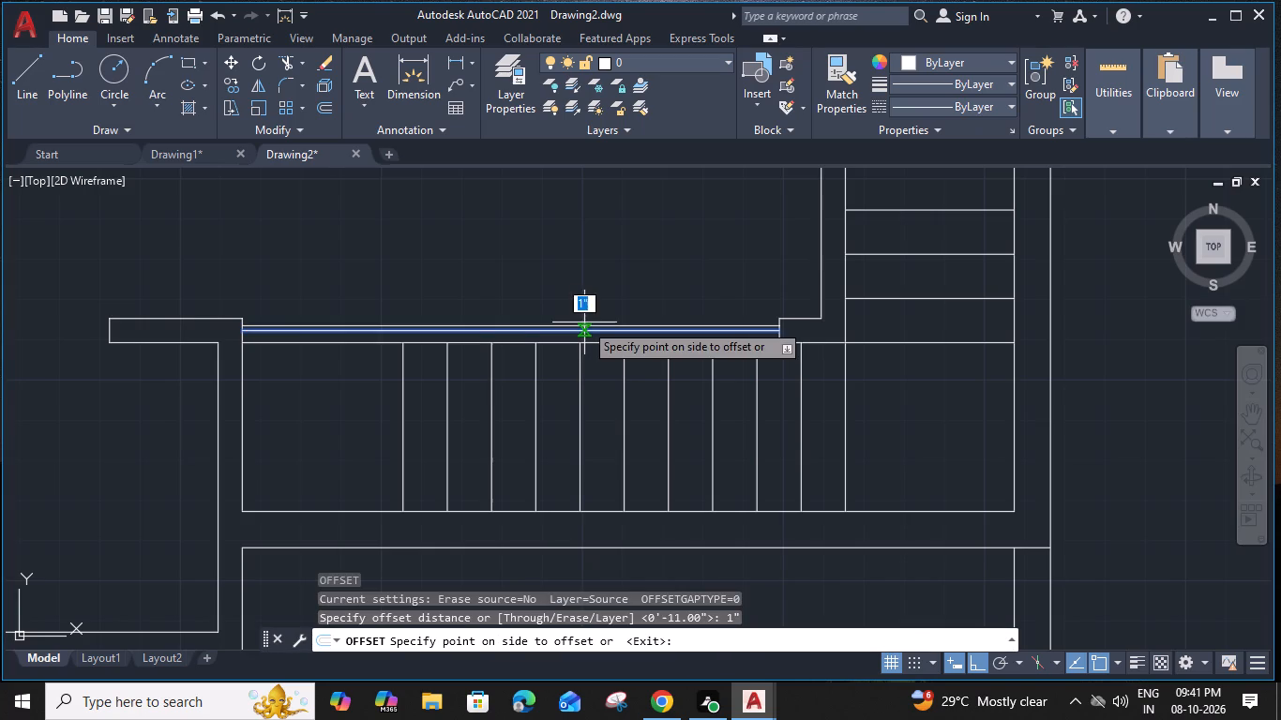
pyautogui.click(573, 352)
pyautogui.scroll(1, 578, 339)
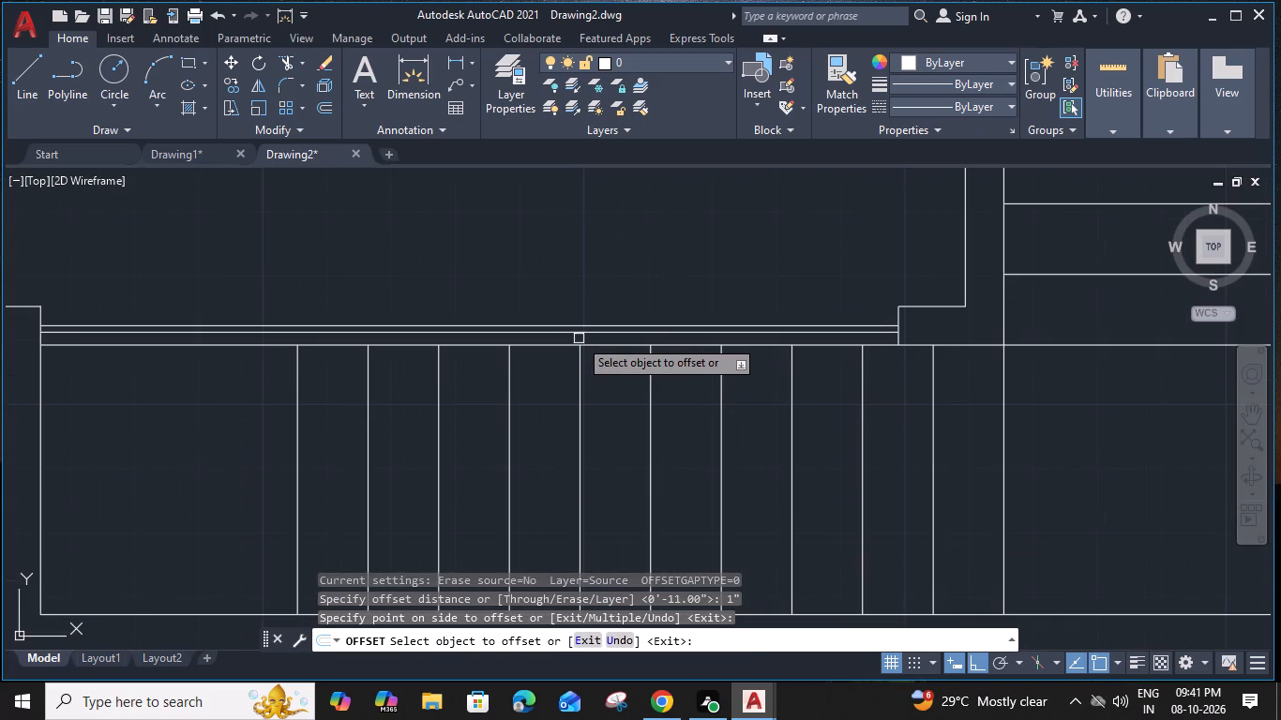
pyautogui.click(581, 333)
pyautogui.click(562, 369)
pyautogui.press('Escape')
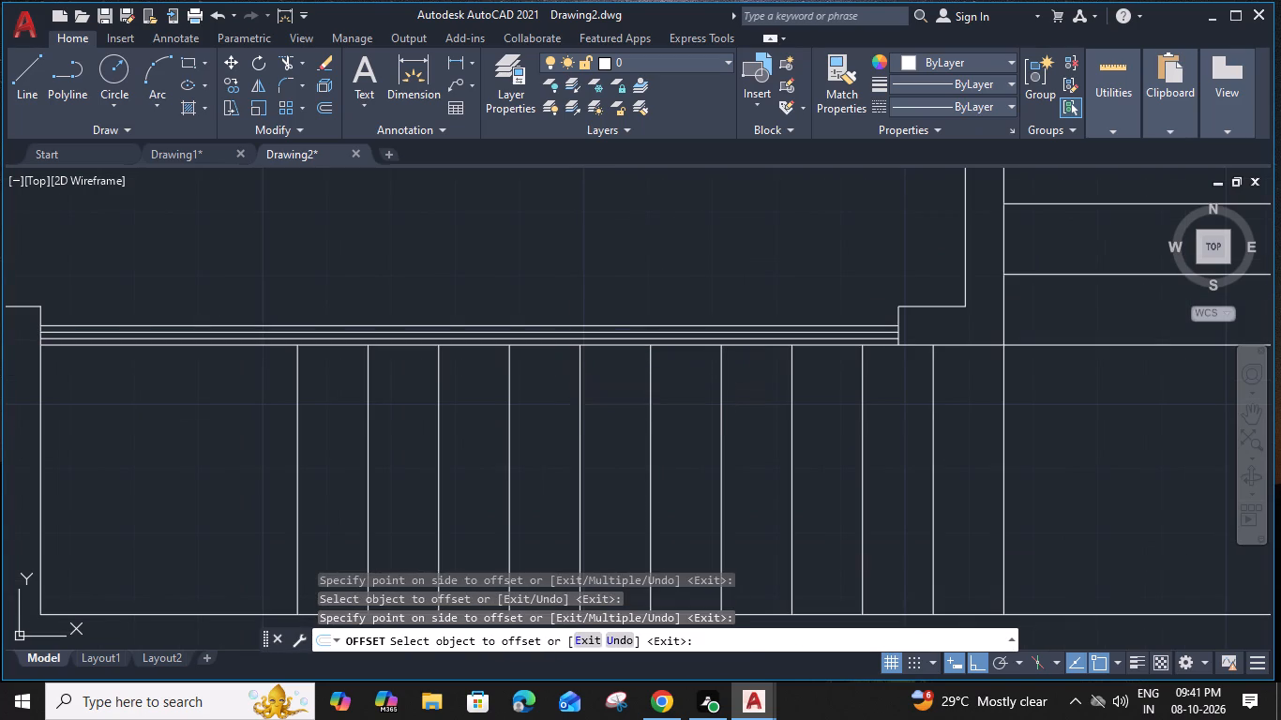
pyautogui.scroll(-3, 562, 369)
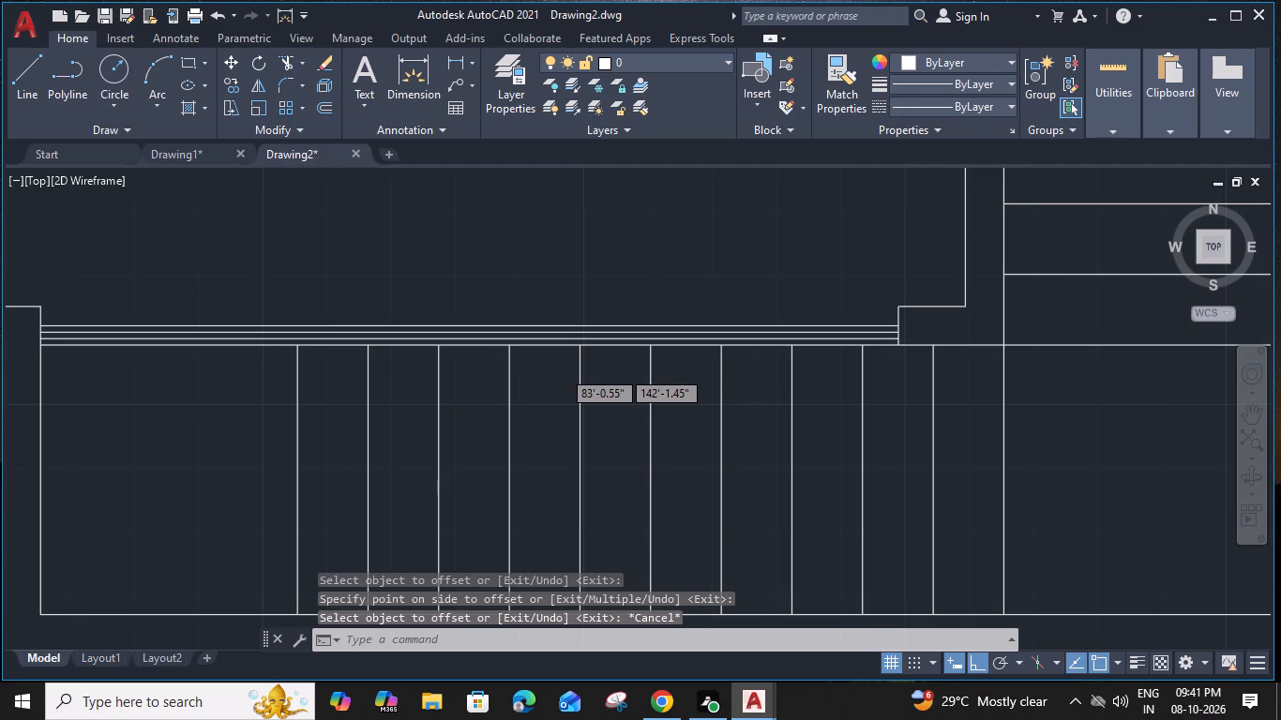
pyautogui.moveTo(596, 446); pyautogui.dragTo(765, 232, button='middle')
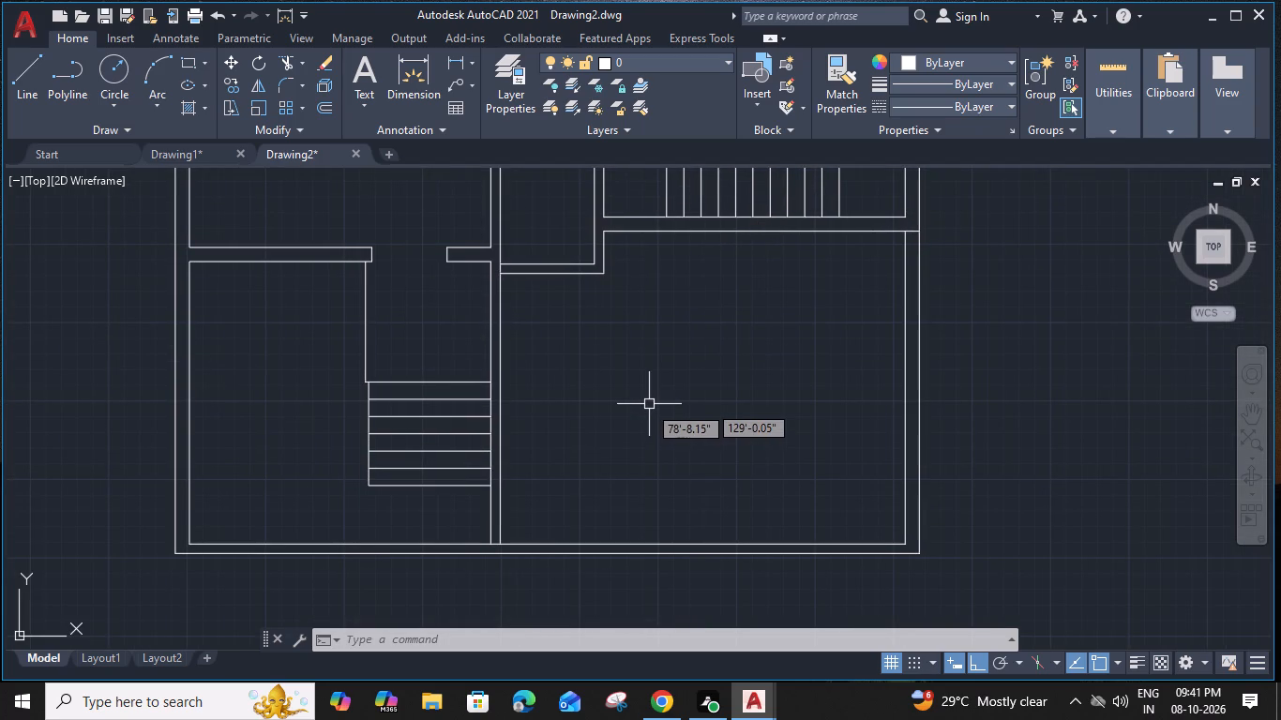
# Draw a short horizontal line across the wall east of the lower stairs, slightly north of the stairs' top tread line.
pyautogui.scroll(3, 483, 371)
pyautogui.write('L')
pyautogui.press('space')
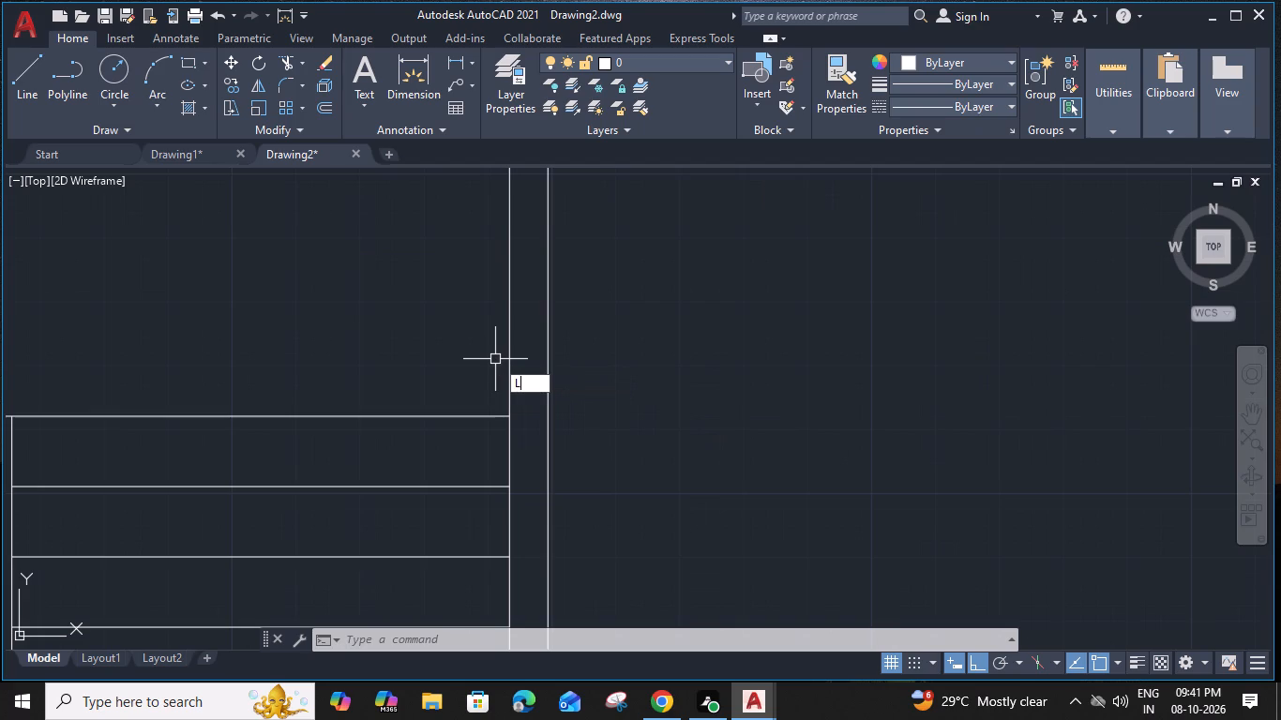
pyautogui.click(510, 326)
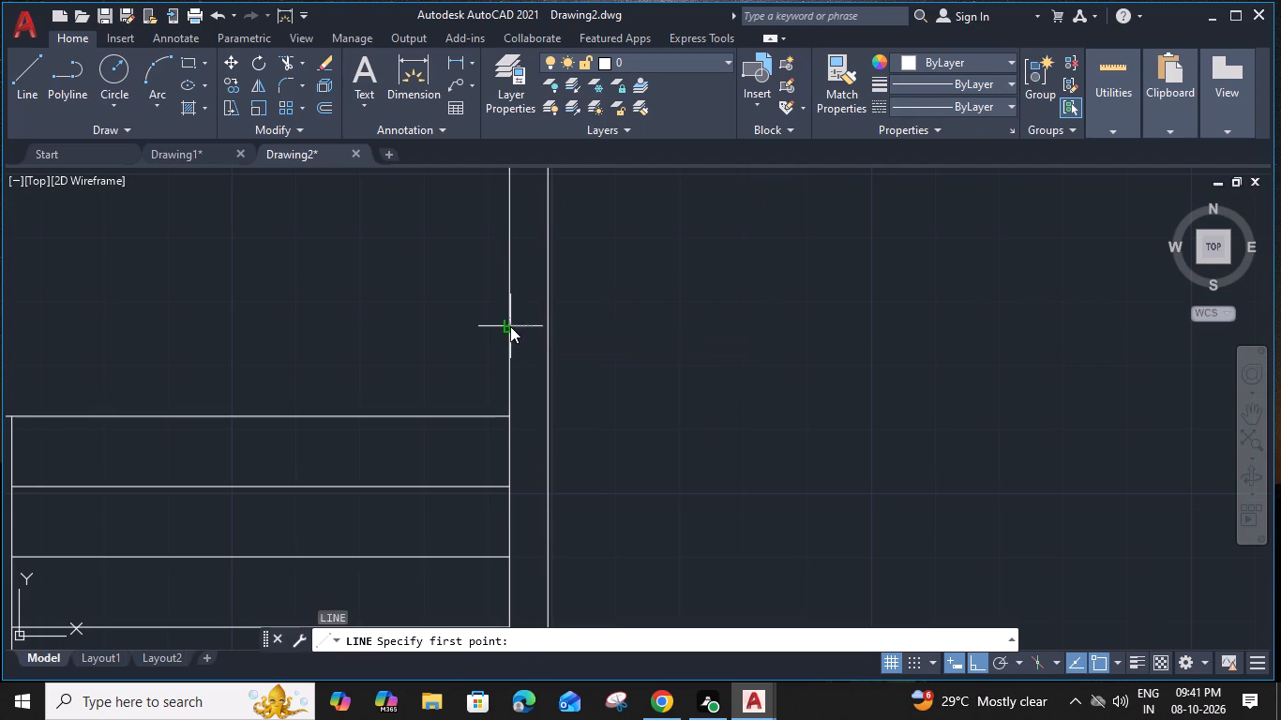
pyautogui.click(549, 326)
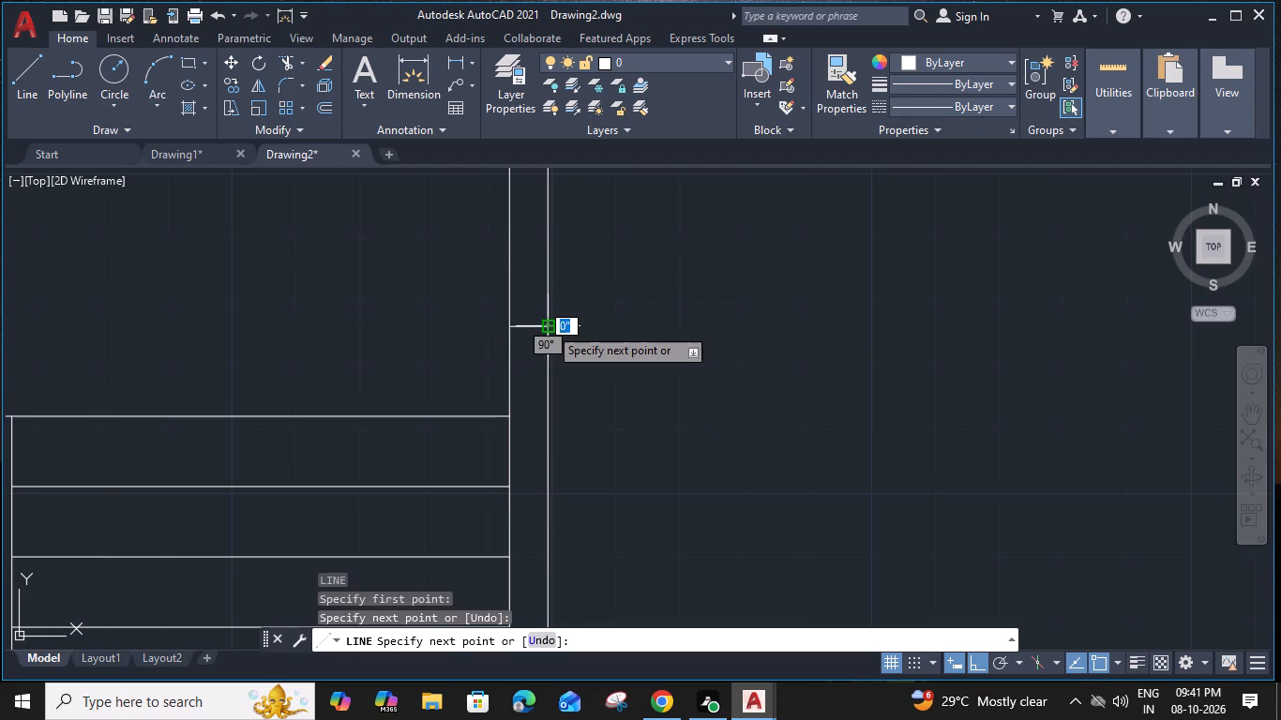
pyautogui.press('Escape')
# Trim the vertical wall's east line between the two lines of the small room's south wall to open the wall junction.
pyautogui.scroll(-3, 554, 322)
pyautogui.moveTo(688, 357); pyautogui.dragTo(736, 390, button='middle')
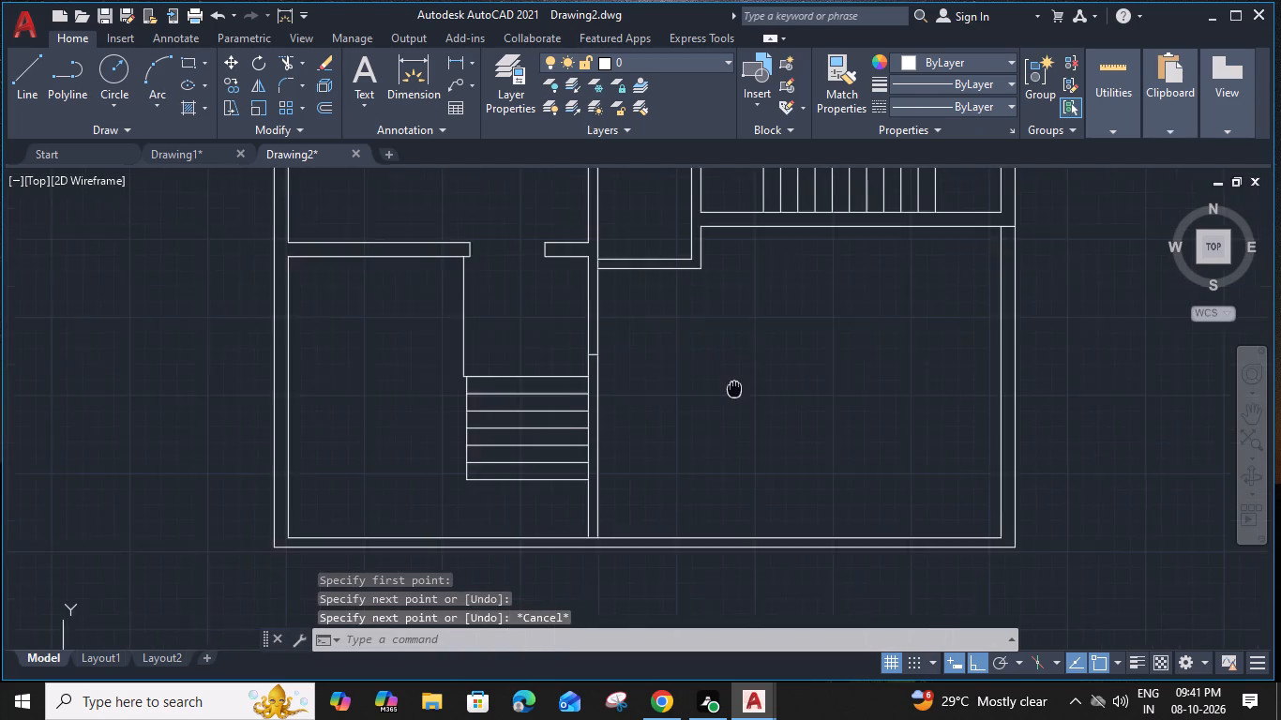
pyautogui.moveTo(736, 390); pyautogui.dragTo(771, 428, button='middle')
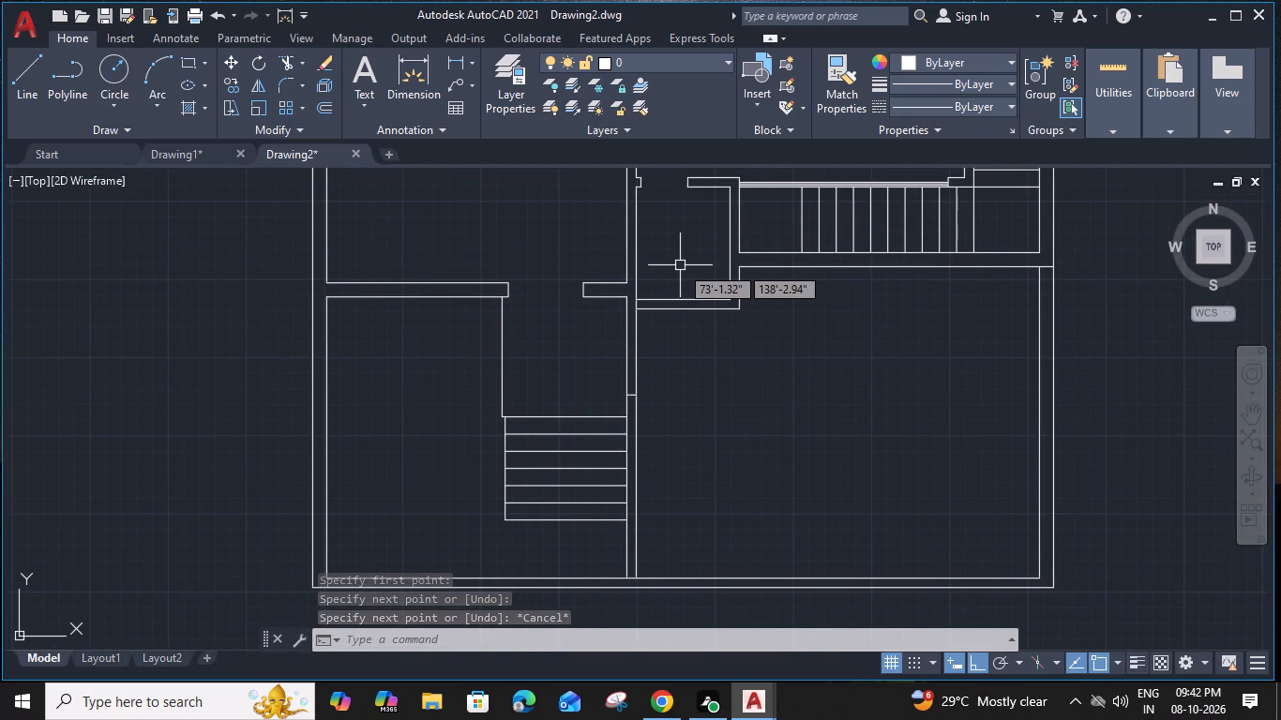
pyautogui.write('TR')
pyautogui.press('space')
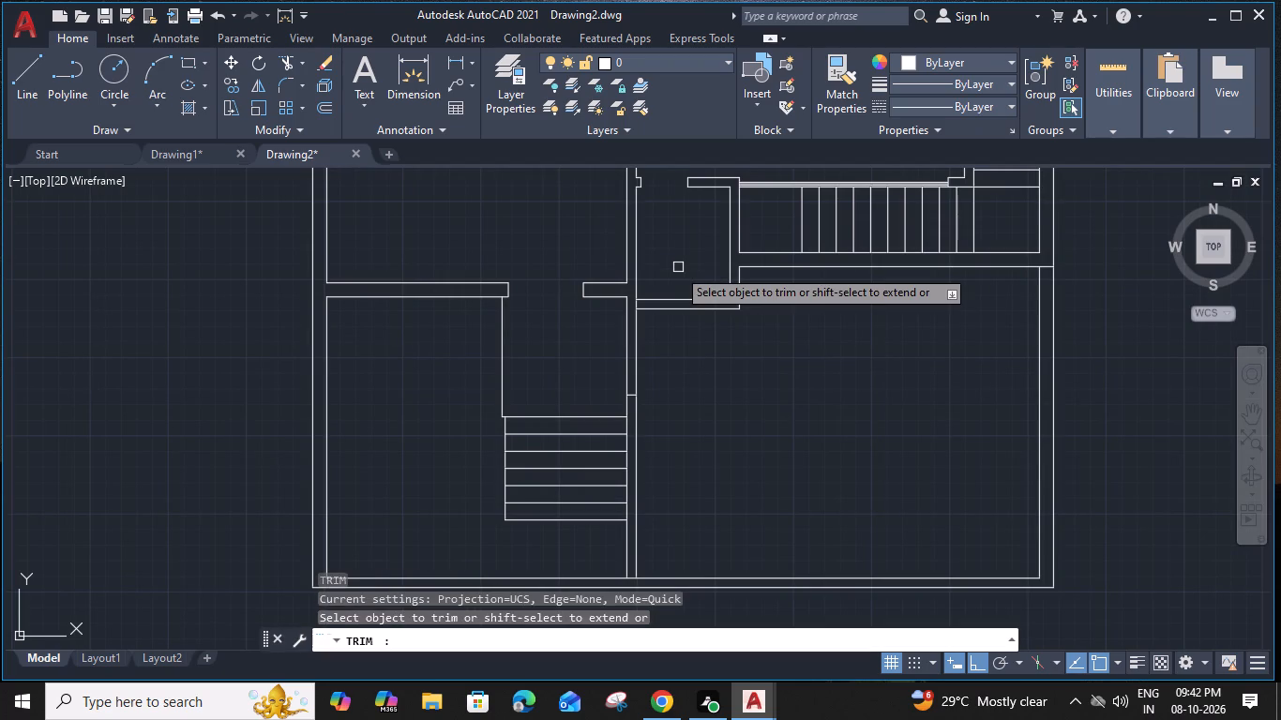
pyautogui.scroll(2, 647, 290)
pyautogui.click(625, 323)
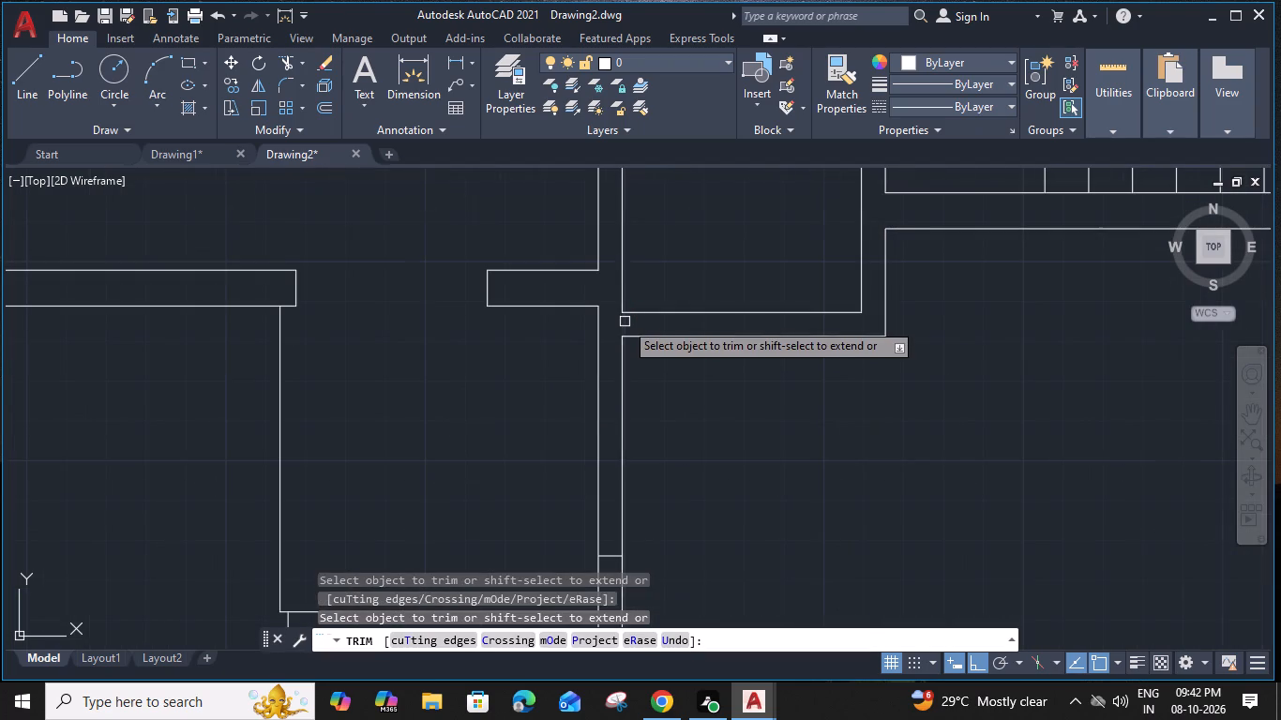
pyautogui.scroll(-3, 625, 321)
pyautogui.press('Escape')
# Offset the inner north, east and west wall lines 2' inward in the room west of the narrow north-east room.
pyautogui.moveTo(930, 304); pyautogui.dragTo(852, 311, button='middle')
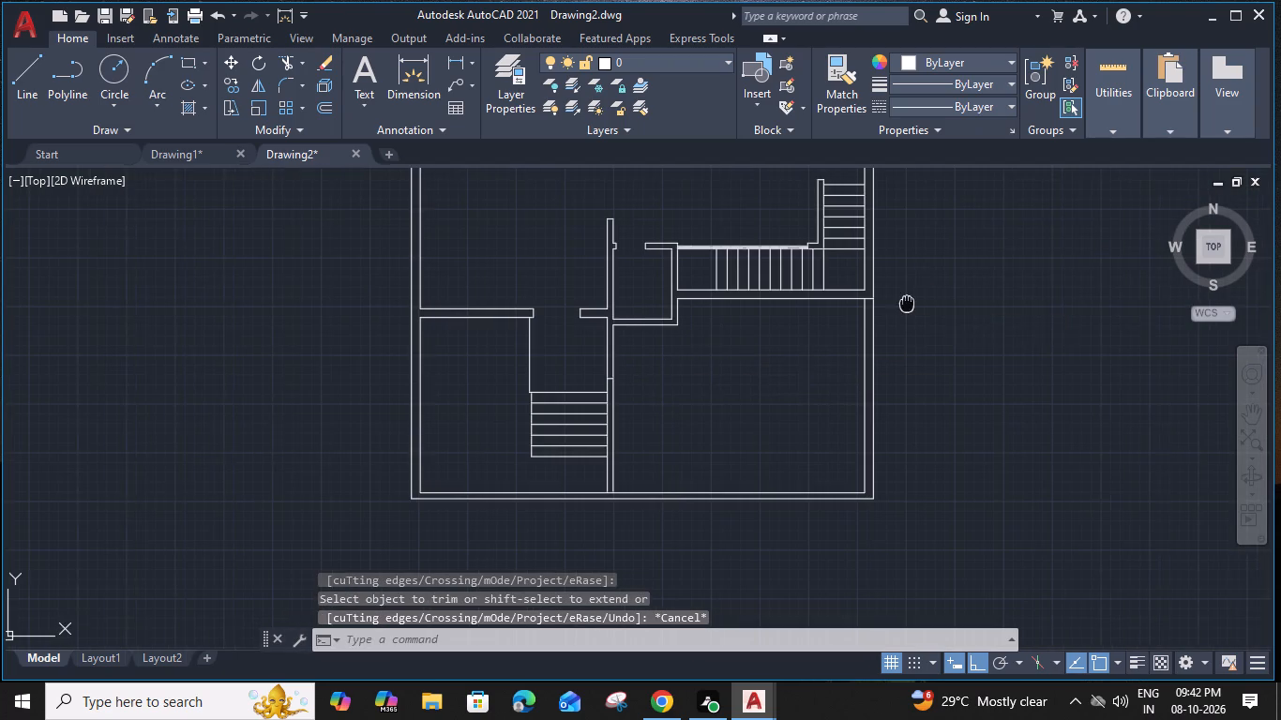
pyautogui.moveTo(852, 311); pyautogui.dragTo(864, 440, button='middle')
pyautogui.moveTo(626, 312); pyautogui.dragTo(722, 413, button='middle')
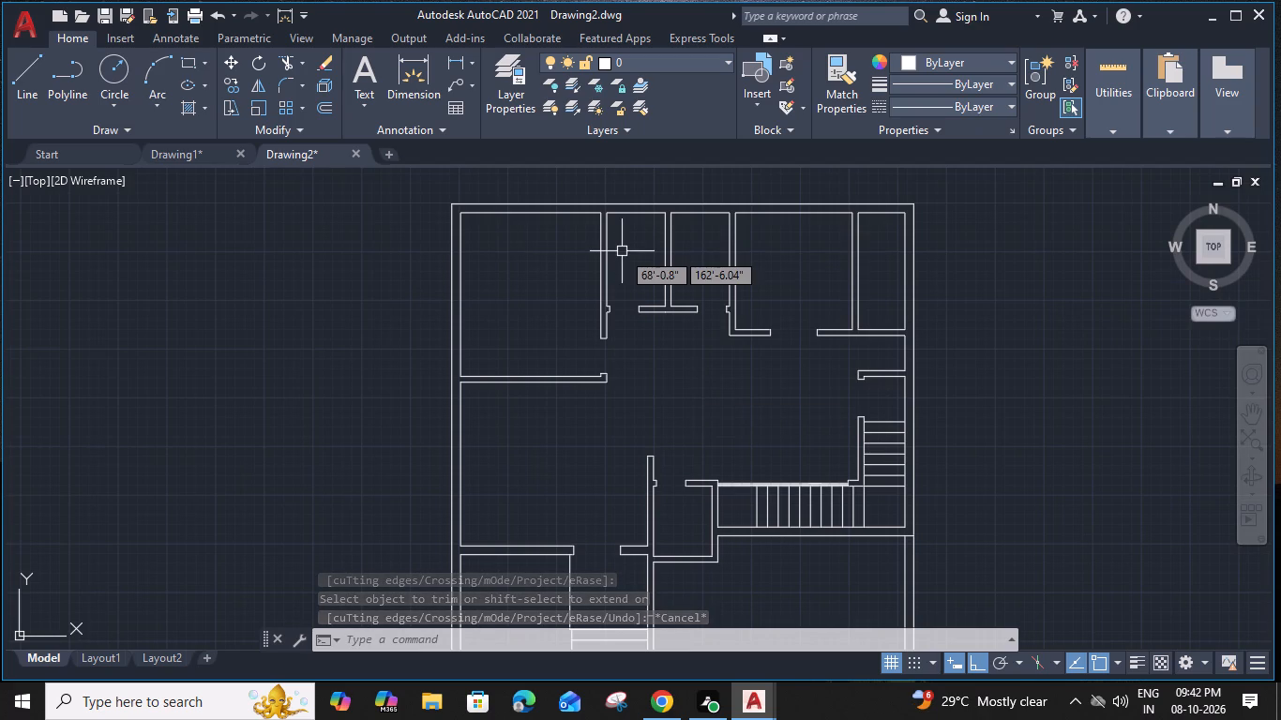
pyautogui.click(801, 215)
pyautogui.write("O 2'")
pyautogui.press('space')
pyautogui.click(790, 267)
pyautogui.moveTo(761, 270); pyautogui.dragTo(680, 294, button='middle')
pyautogui.click(768, 281)
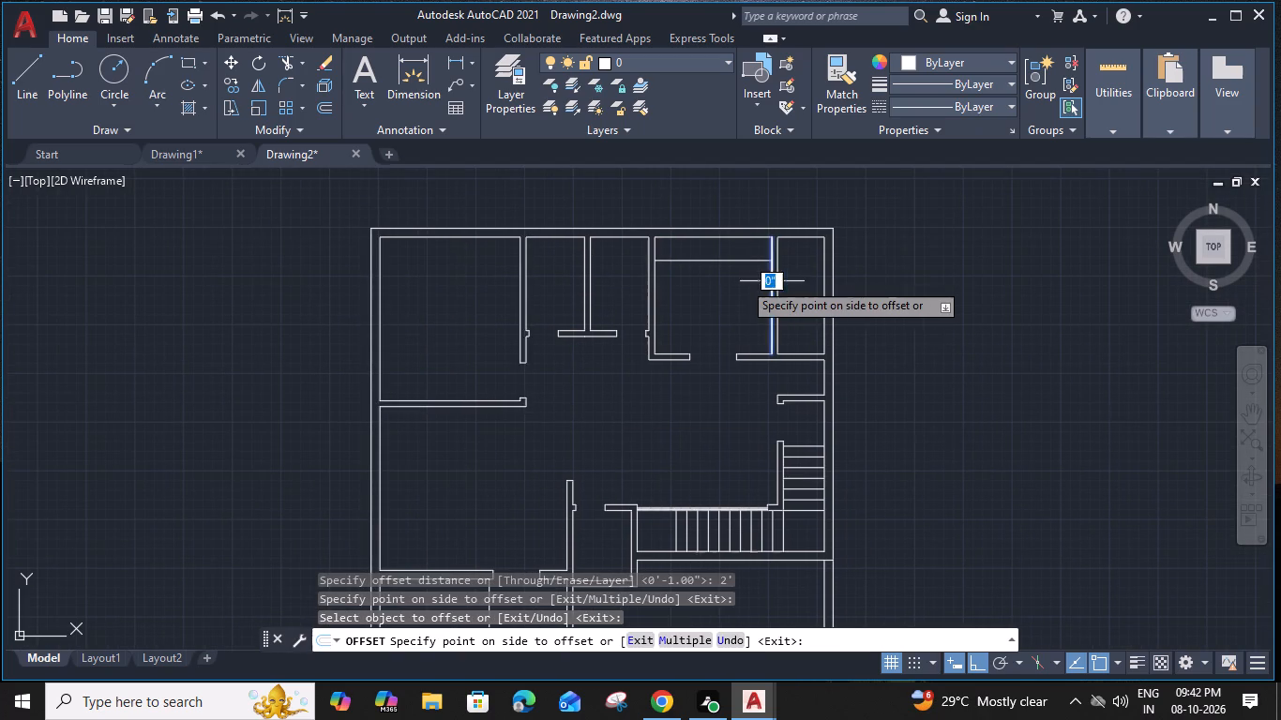
pyautogui.click(730, 278)
pyautogui.click(655, 271)
pyautogui.click(700, 278)
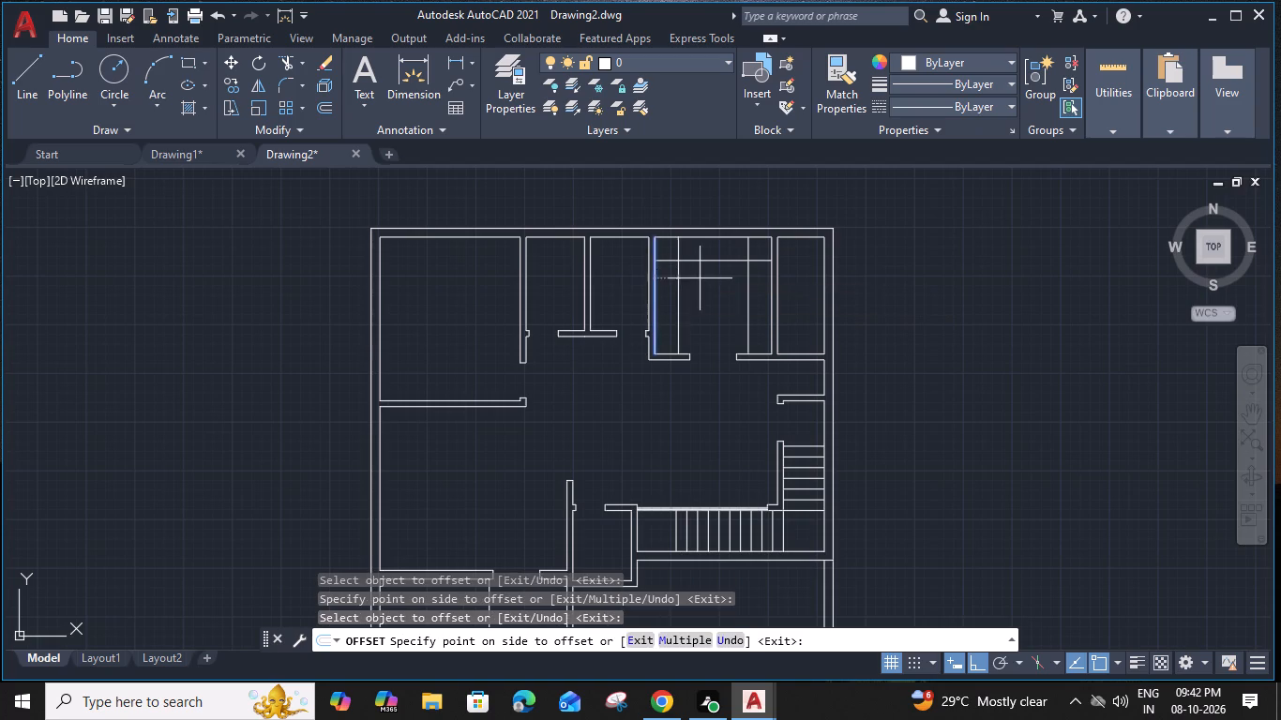
pyautogui.press('Escape')
# Trim the crossing ends of the three 2' offset lines at both north corners to form a U-shaped outline.
pyautogui.write('TR')
pyautogui.press('space')
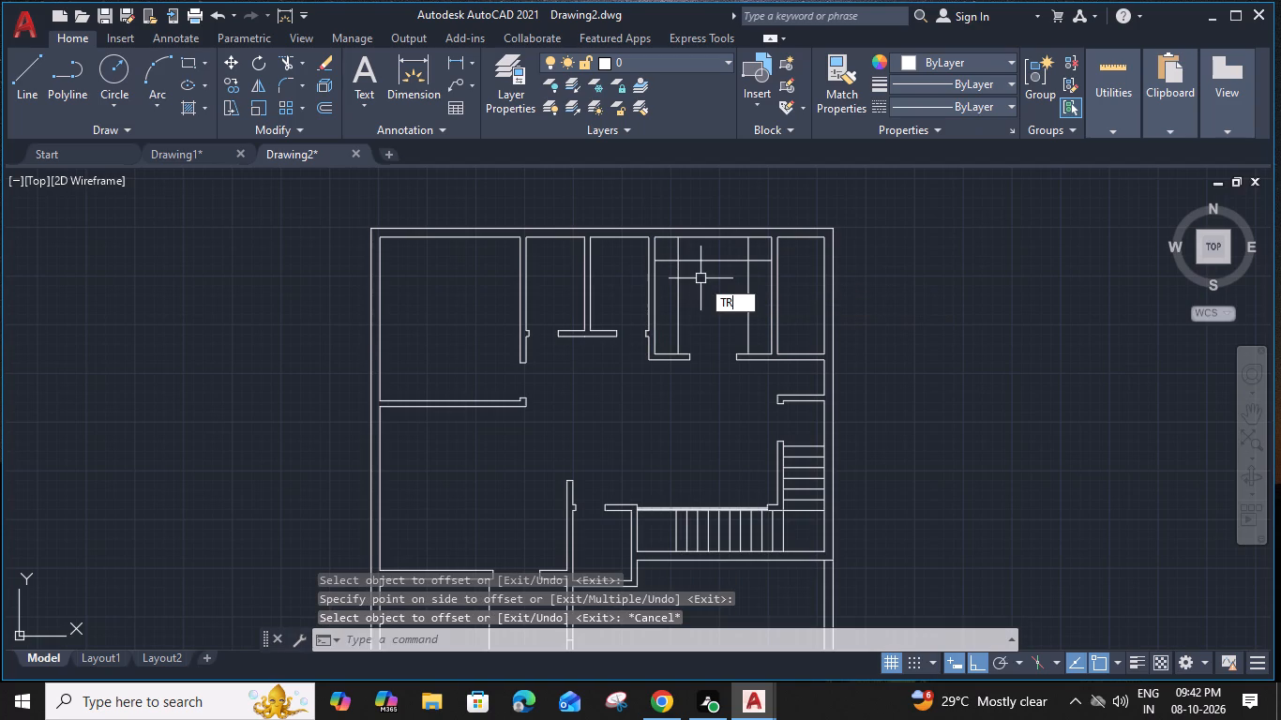
pyautogui.click(746, 247)
pyautogui.click(757, 260)
pyautogui.click(678, 248)
pyautogui.click(671, 258)
pyautogui.press('Escape')
# Offset the north, east and west lines of the U-shaped outline 1" toward the room's interior.
pyautogui.click(712, 260)
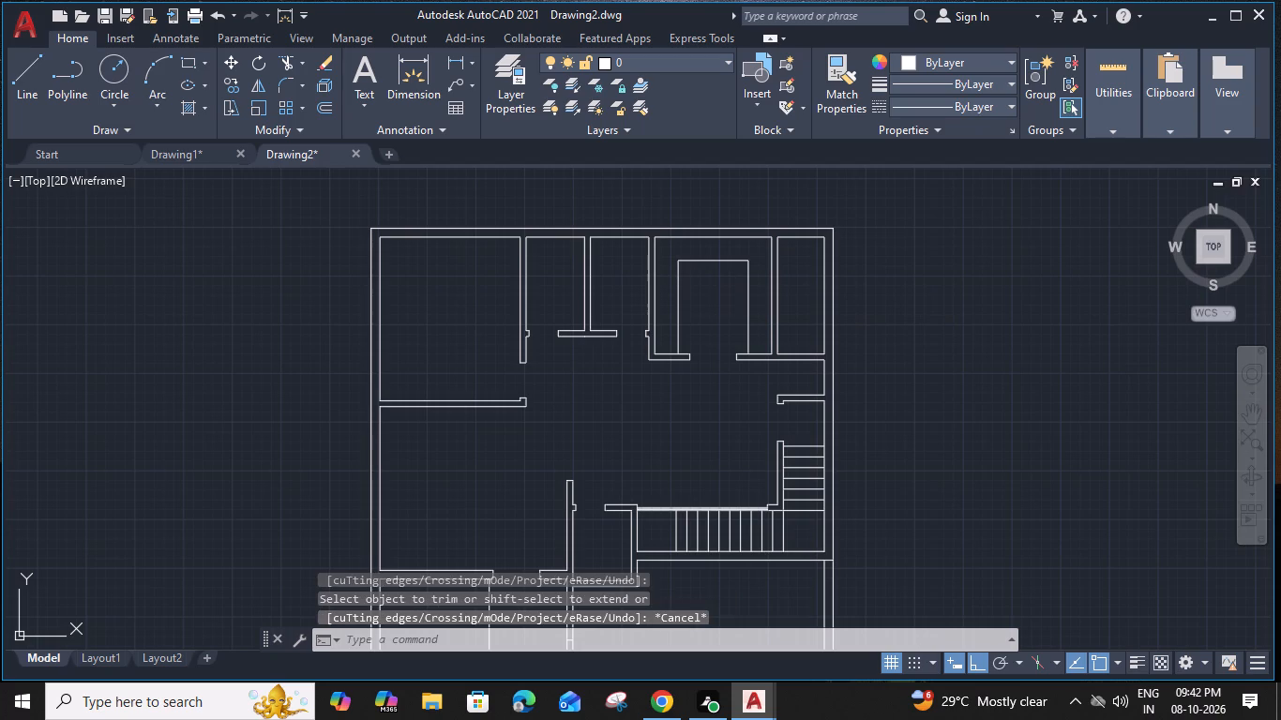
pyautogui.write('O')
pyautogui.press('space')
pyautogui.press('1')
pyautogui.hotkey('shift', '"')
pyautogui.press('Return')
pyautogui.click(702, 314)
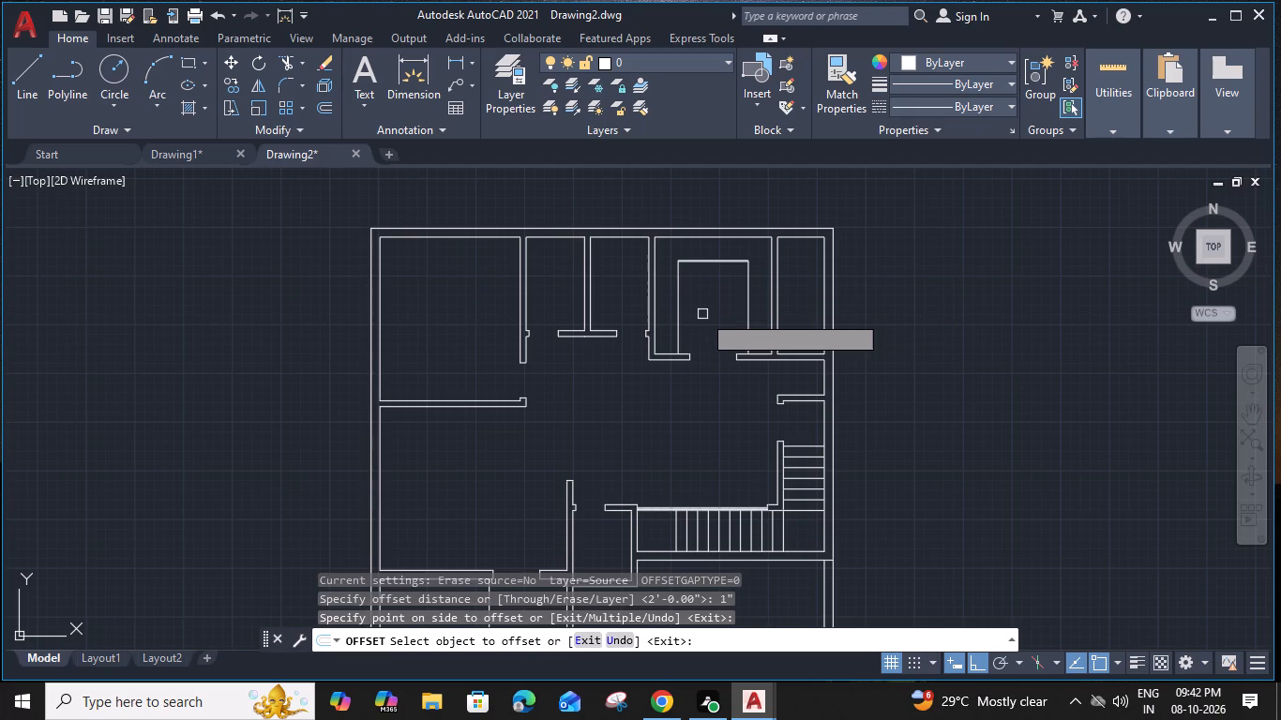
pyautogui.scroll(4, 717, 270)
pyautogui.scroll(-1, 788, 278)
pyautogui.moveTo(782, 281); pyautogui.dragTo(719, 276, button='middle')
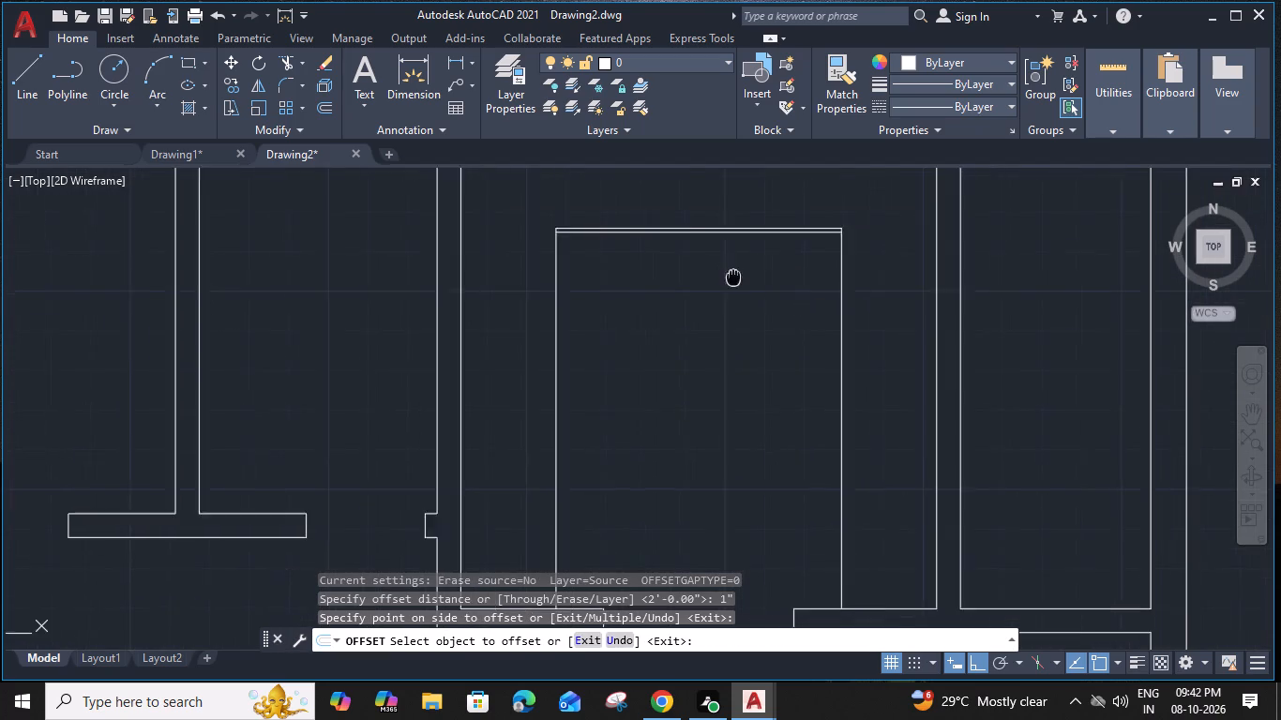
pyautogui.moveTo(719, 276); pyautogui.dragTo(711, 276, button='middle')
pyautogui.click(800, 273)
pyautogui.click(802, 277)
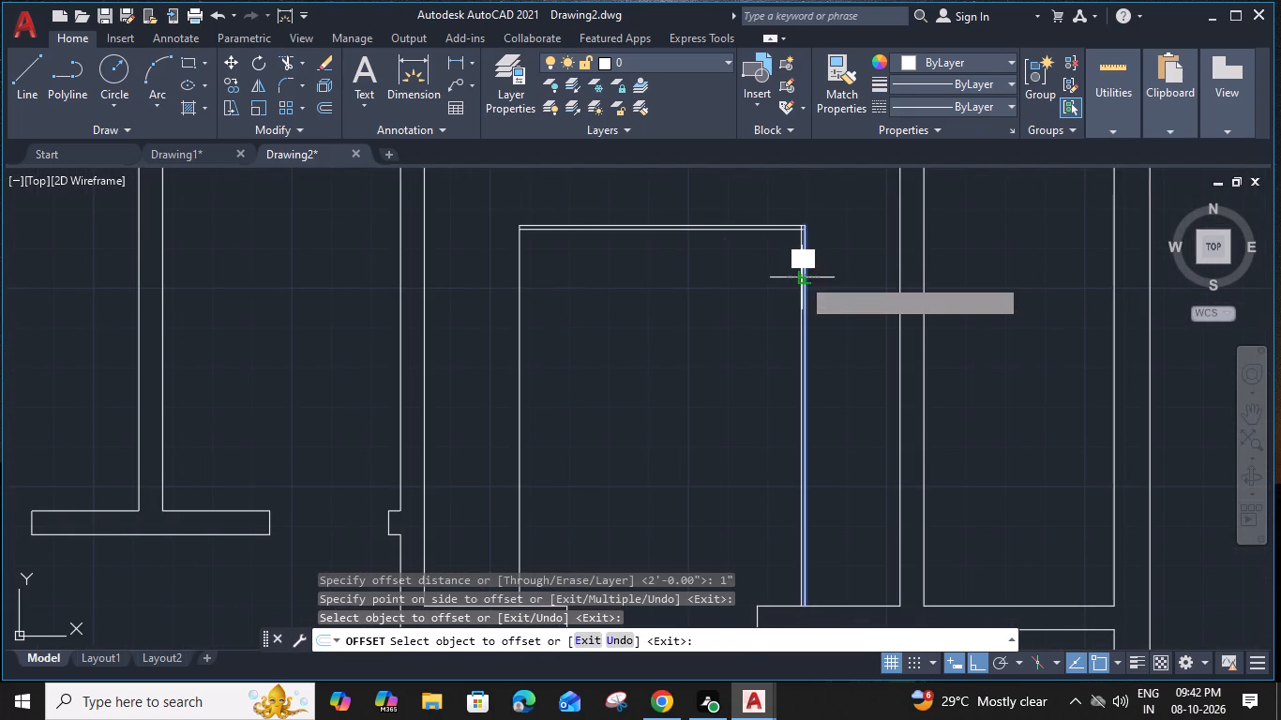
pyautogui.click(770, 278)
pyautogui.click(520, 270)
pyautogui.click(587, 281)
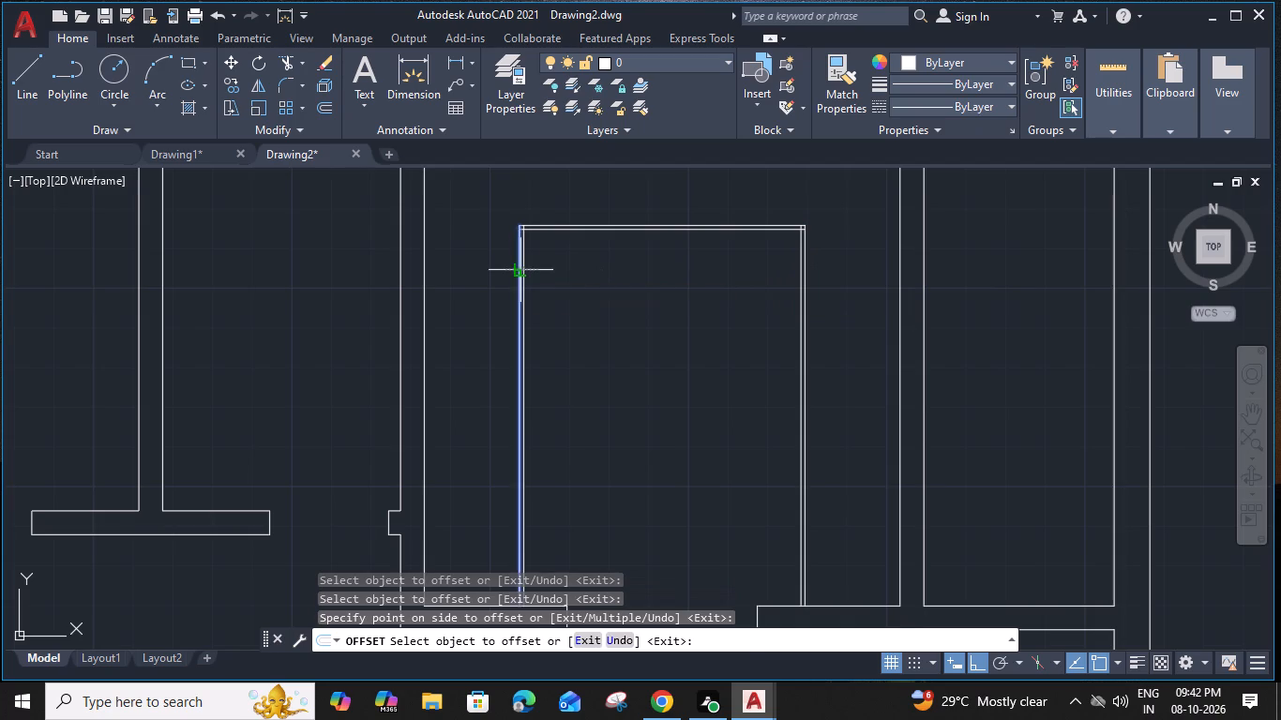
pyautogui.press('Escape')
# Trim the overlapping ends of the 1" offset lines at the outline's north-west and north-east corners.
pyautogui.write('TR')
pyautogui.press('space')
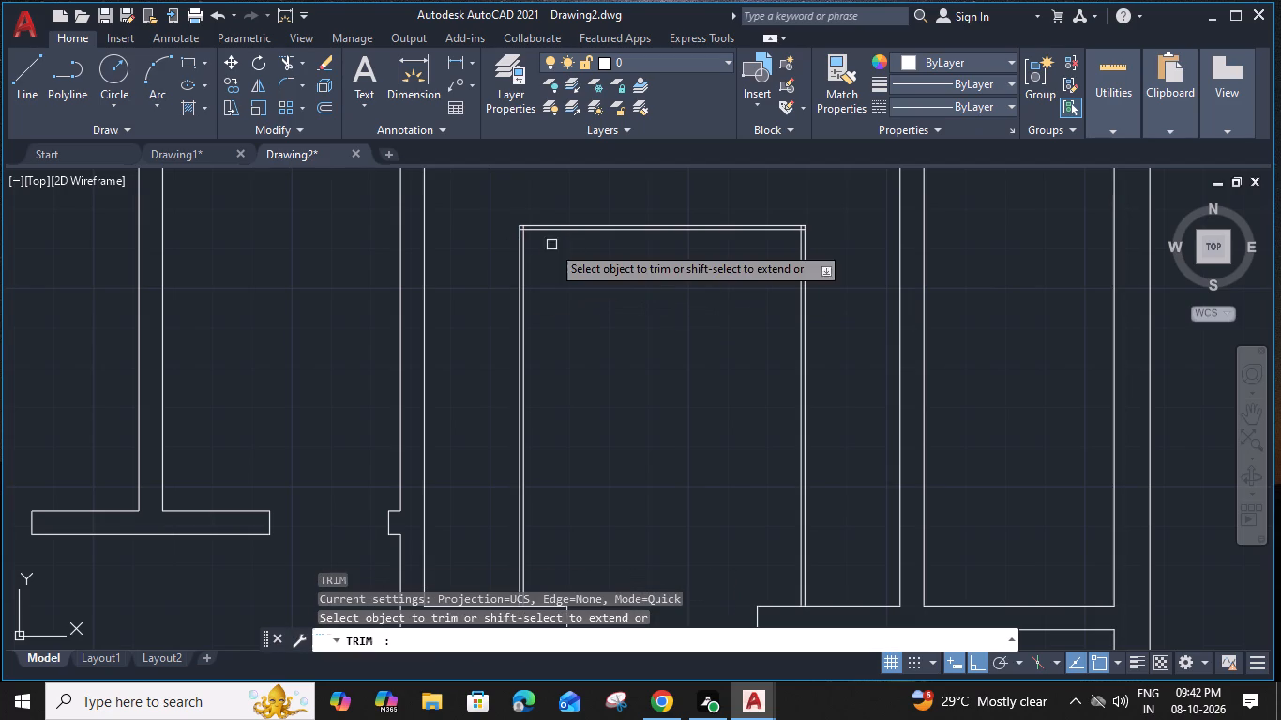
pyautogui.scroll(4, 528, 211)
pyautogui.click(496, 307)
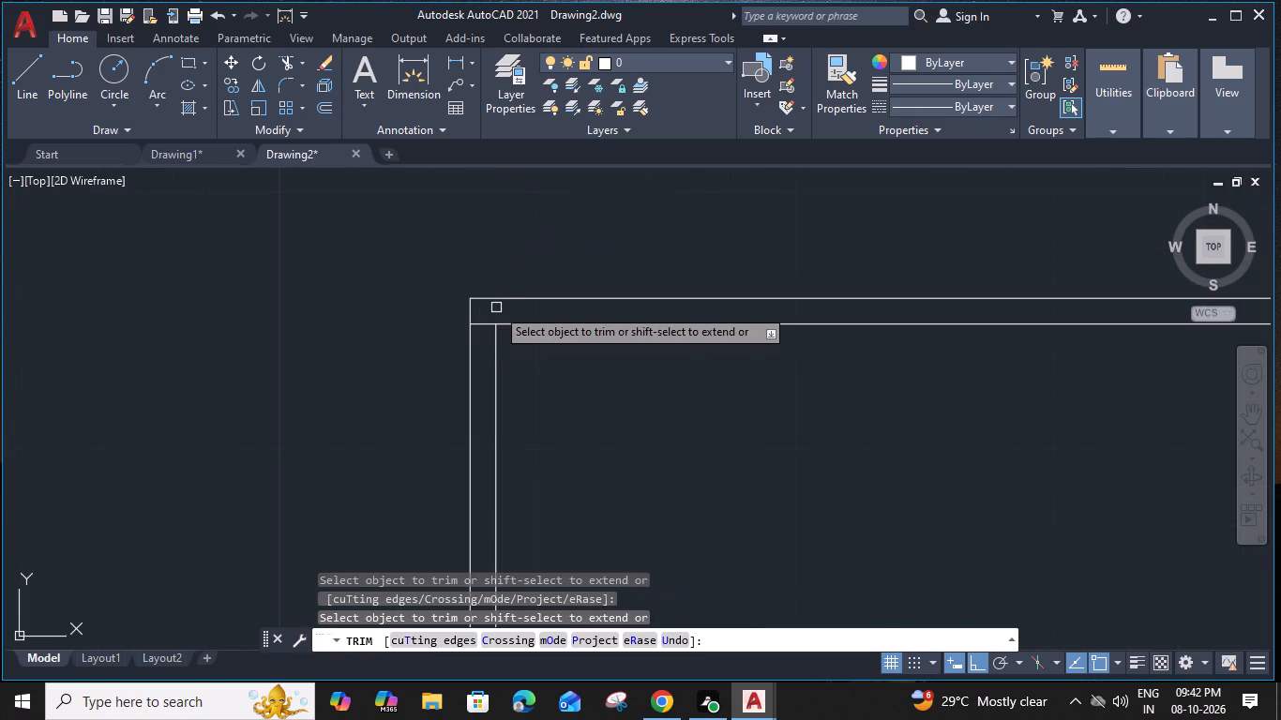
pyautogui.click(482, 322)
pyautogui.scroll(-2, 482, 322)
pyautogui.moveTo(832, 324); pyautogui.dragTo(159, 297, button='middle')
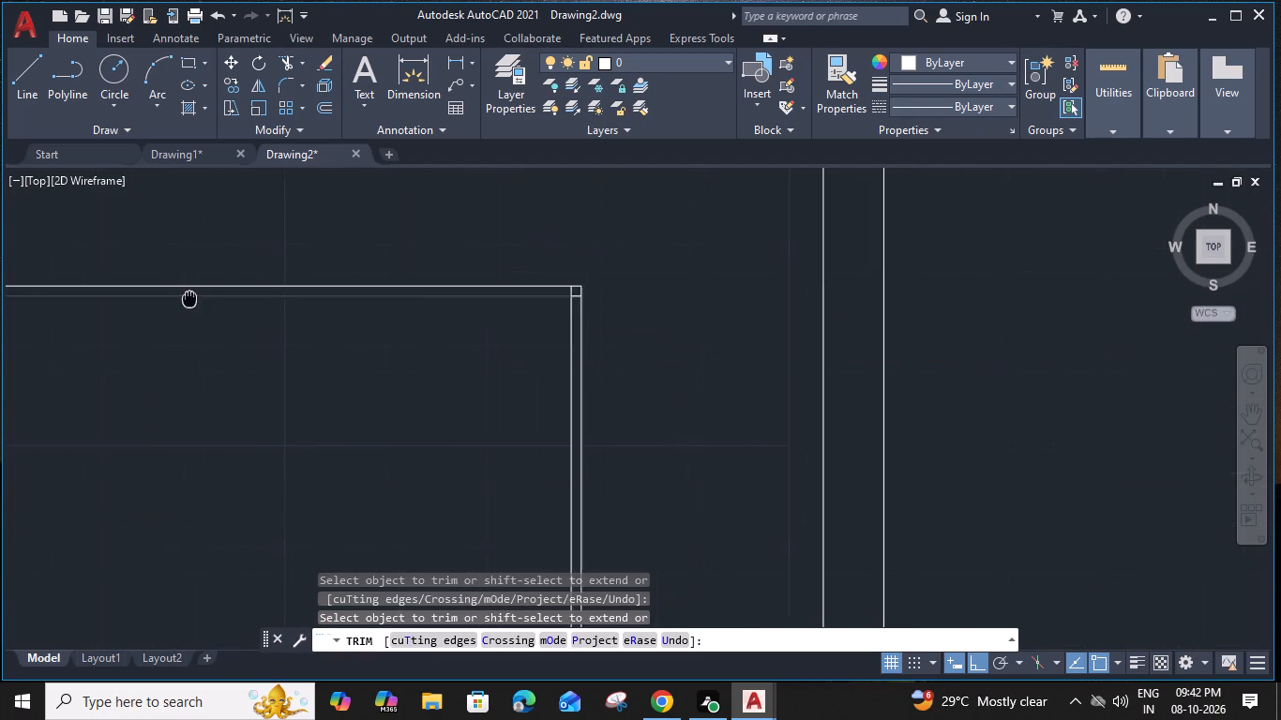
pyautogui.moveTo(159, 297); pyautogui.dragTo(77, 299, button='middle')
pyautogui.scroll(3, 450, 295)
pyautogui.click(430, 307)
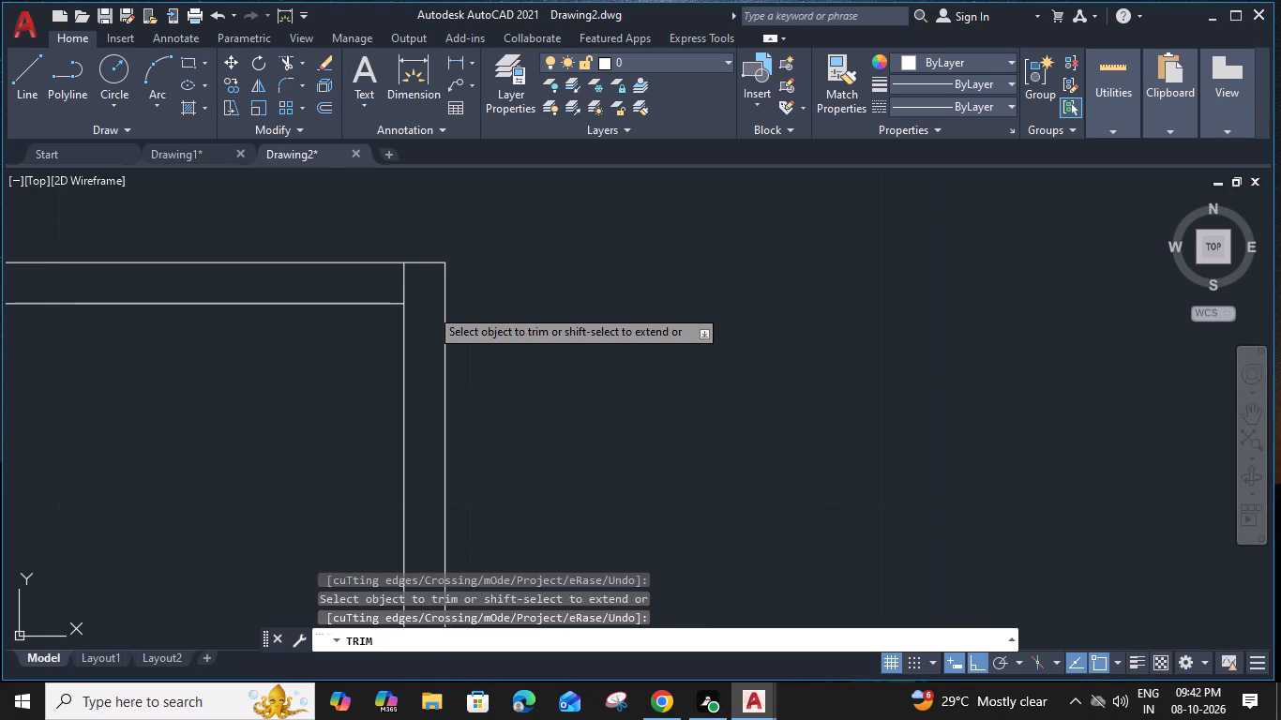
pyautogui.click(410, 285)
pyautogui.click(397, 281)
pyautogui.press('Escape')
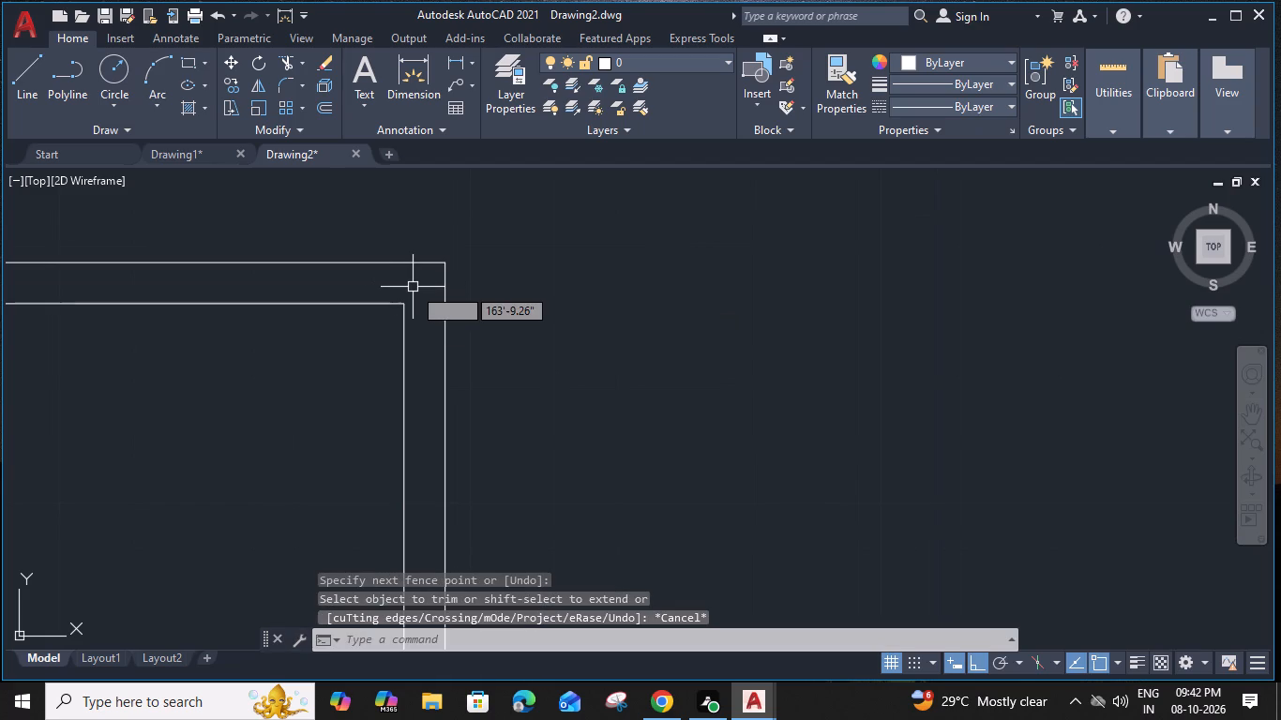
# Load the ACAD_ISO02W100 (ISO dash) linetype into the drawing for the inner outline lines.
pyautogui.click(413, 287)
pyautogui.moveTo(202, 379); pyautogui.dragTo(688, 325, button='middle')
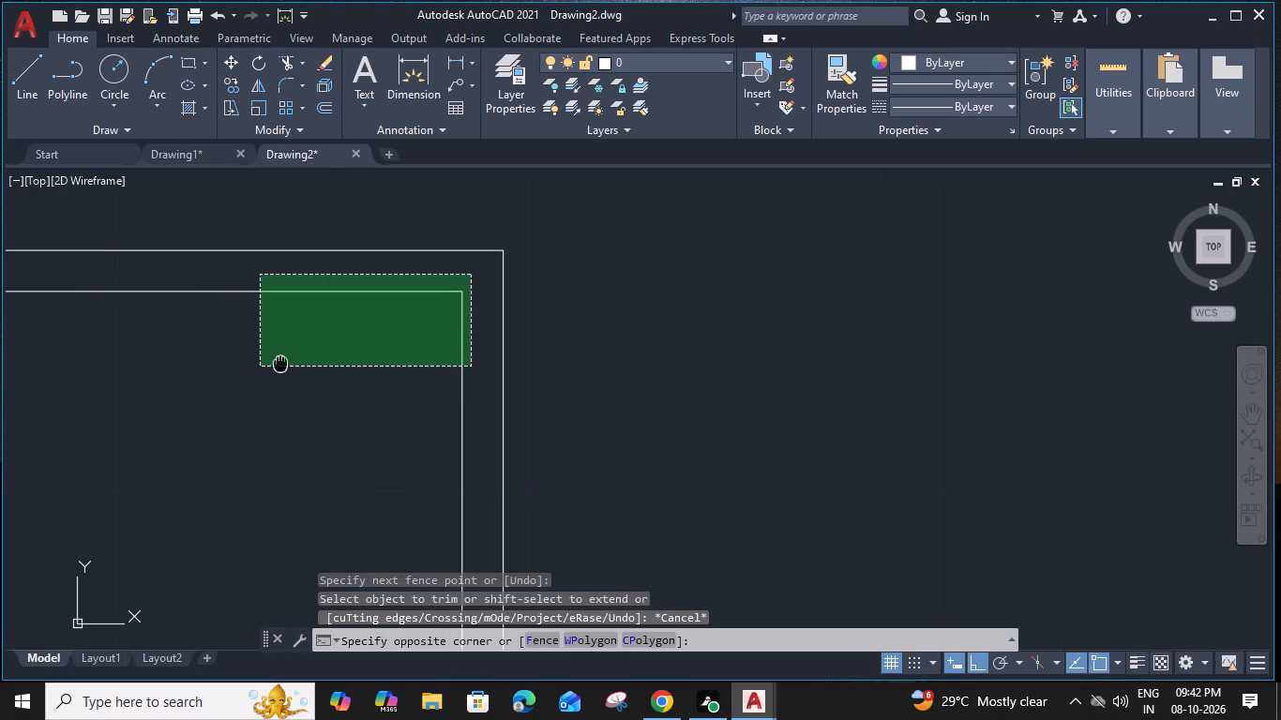
pyautogui.moveTo(107, 339); pyautogui.dragTo(562, 321, button='middle')
pyautogui.moveTo(136, 325); pyautogui.dragTo(748, 368, button='middle')
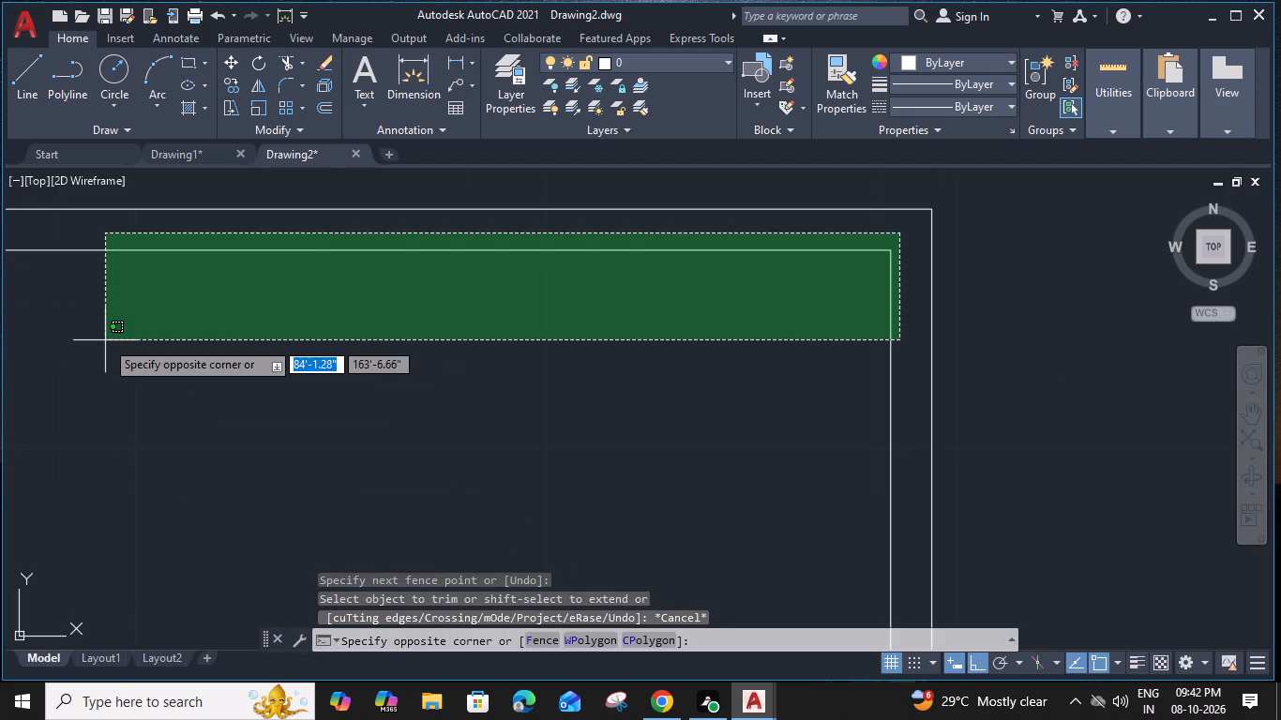
pyautogui.moveTo(76, 361); pyautogui.dragTo(756, 351, button='middle')
pyautogui.moveTo(123, 350); pyautogui.dragTo(819, 337, button='middle')
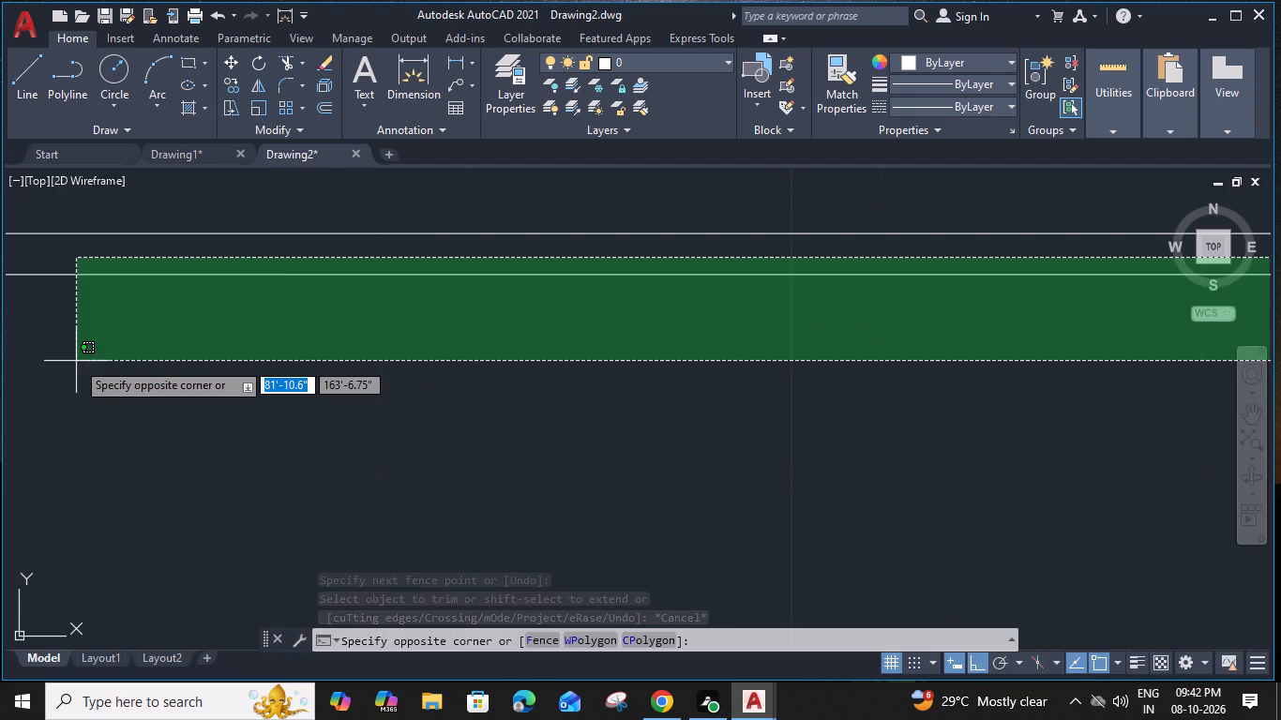
pyautogui.click(436, 338)
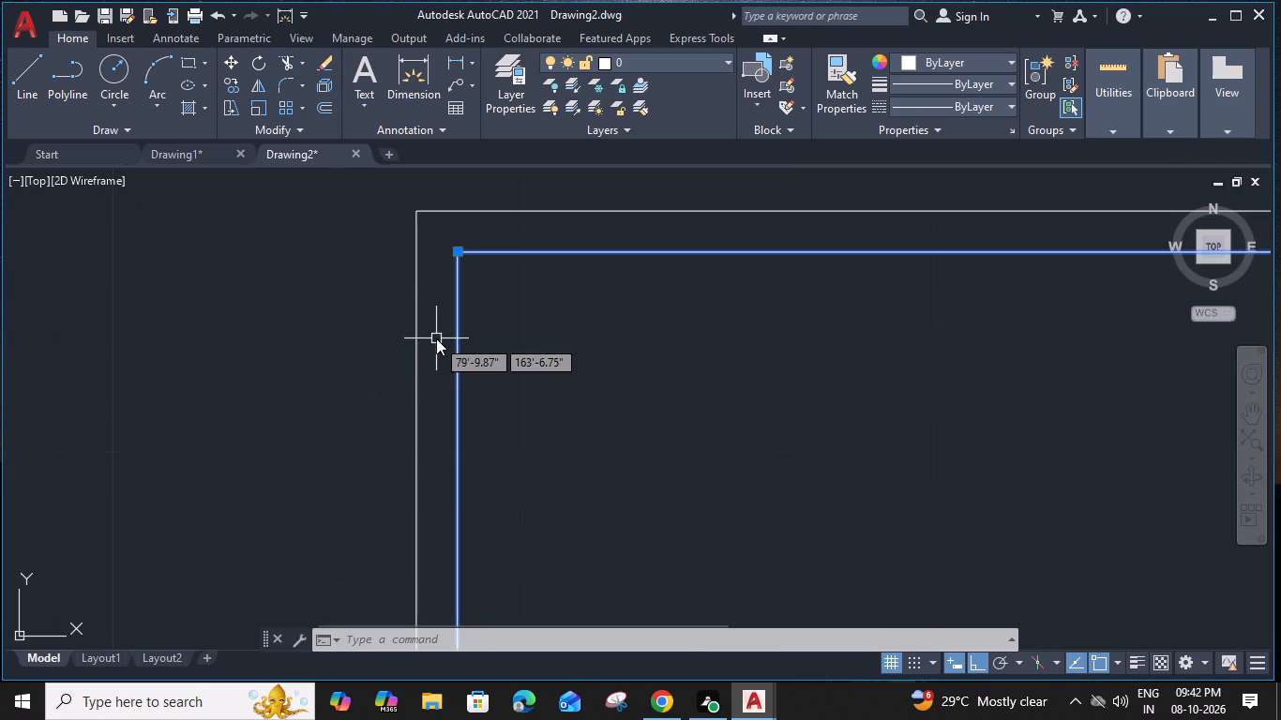
pyautogui.click(1006, 111)
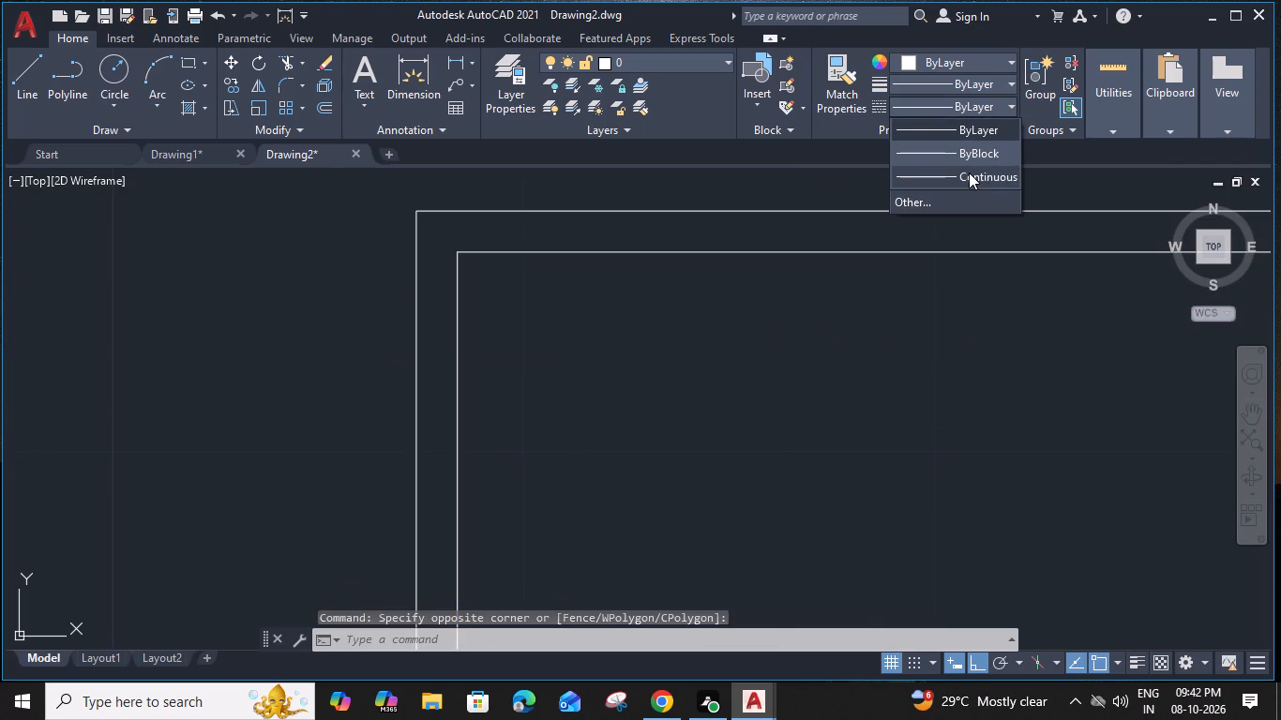
pyautogui.click(967, 198)
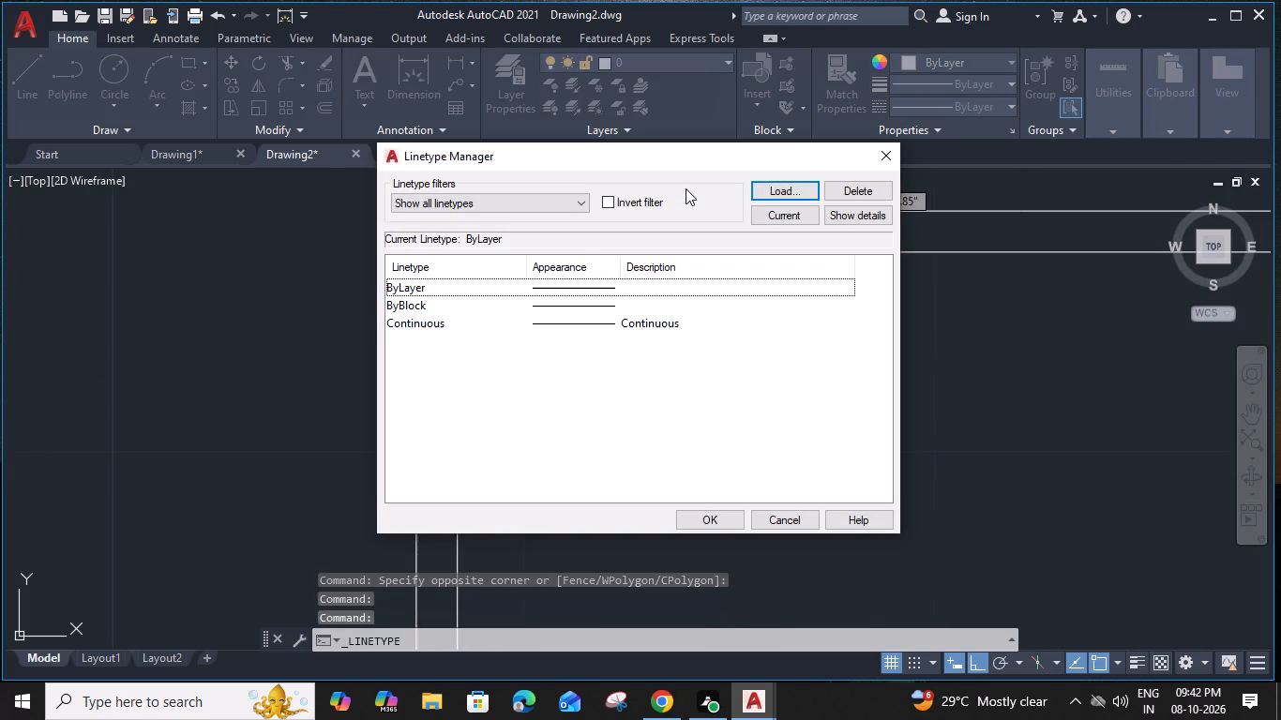
pyautogui.click(771, 188)
pyautogui.click(521, 312)
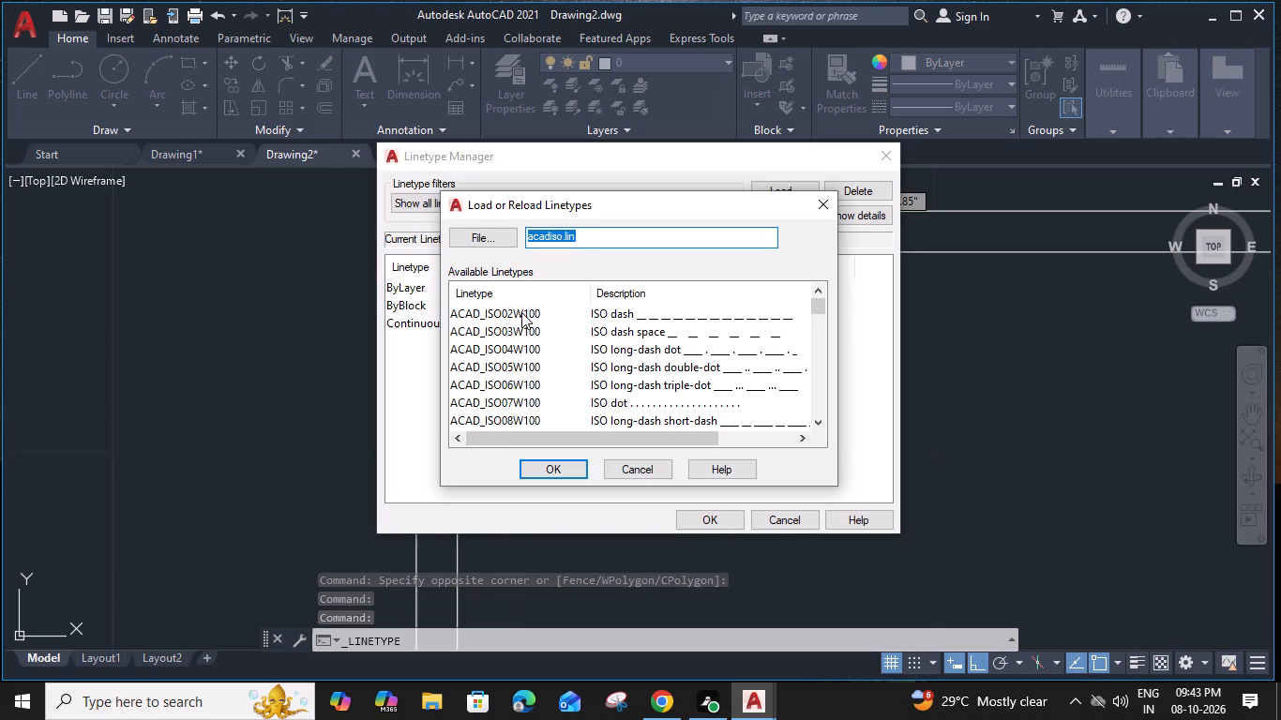
pyautogui.click(571, 472)
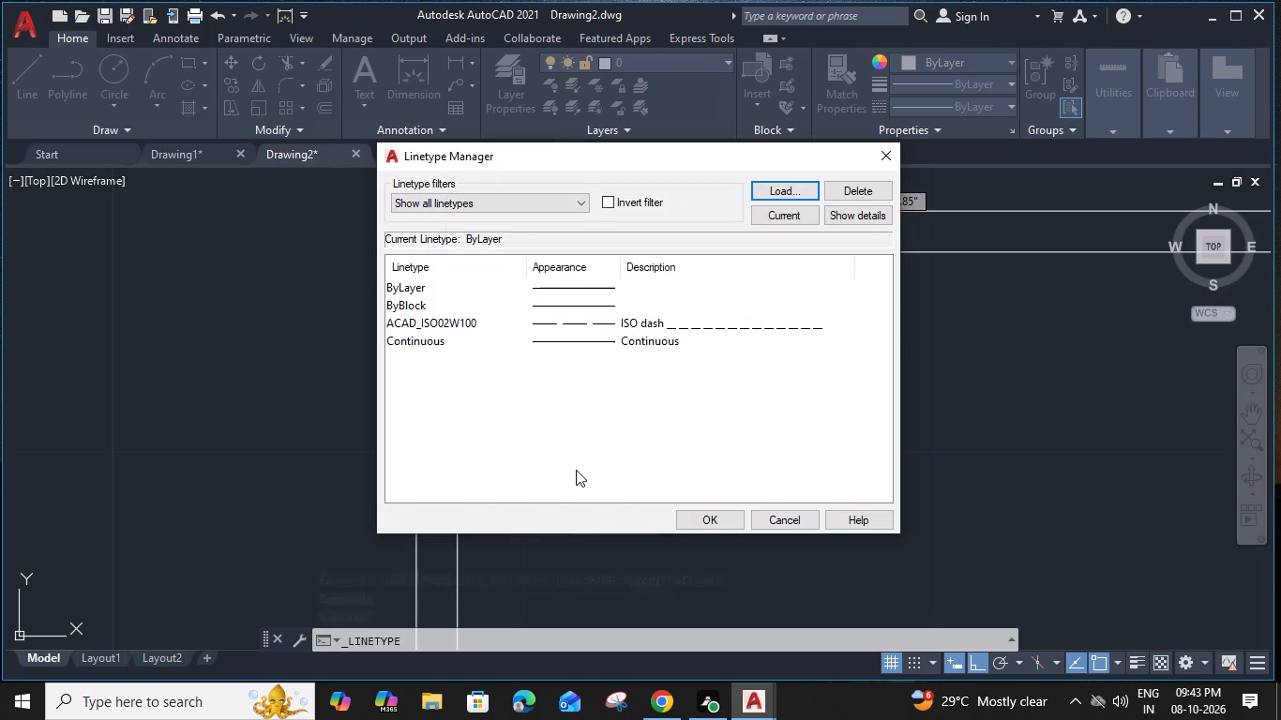
pyautogui.click(701, 519)
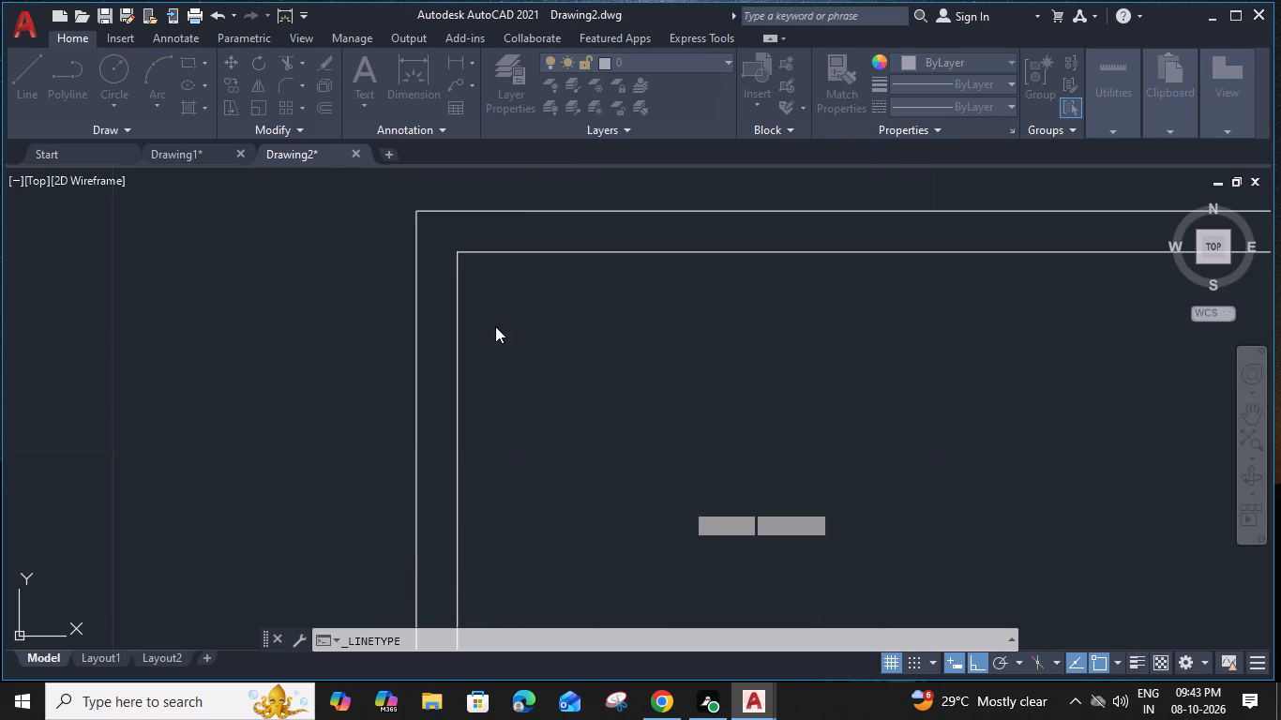
# Set the linetype of the inner outline's north and west lines to ACAD_ISO02W100.
pyautogui.click(445, 244)
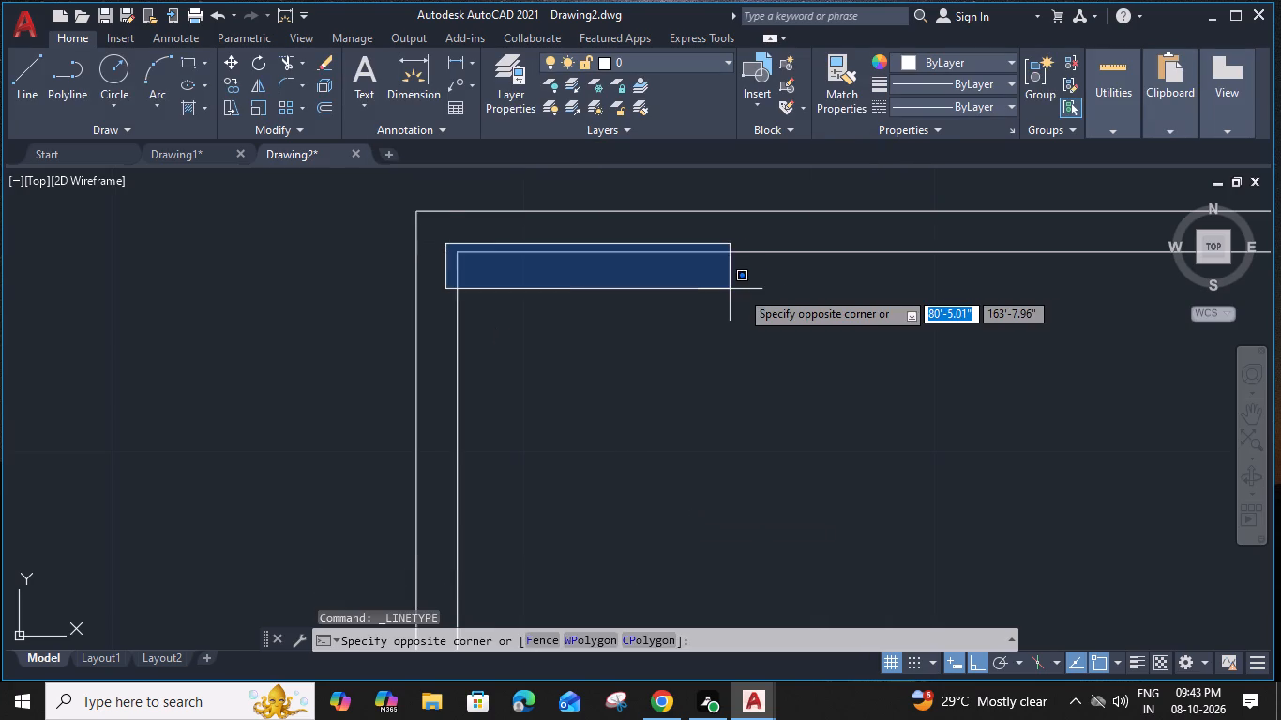
pyautogui.scroll(-1, 750, 290)
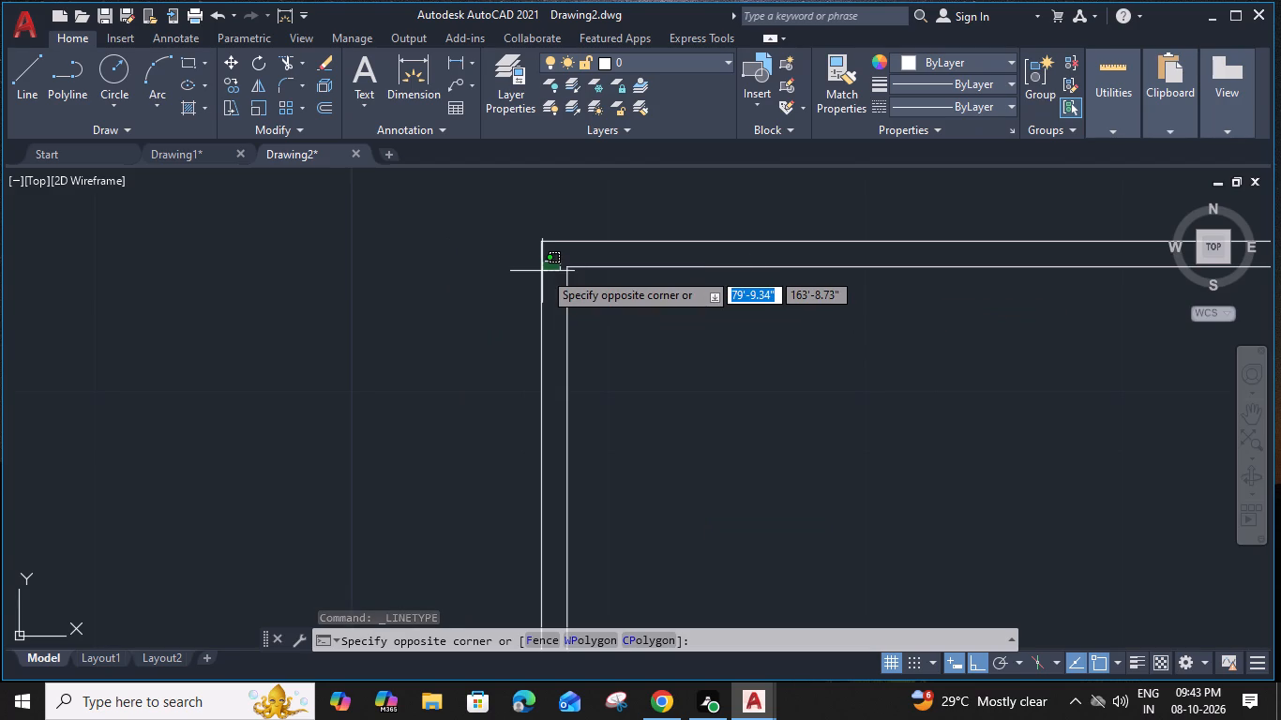
pyautogui.click(553, 284)
pyautogui.click(592, 257)
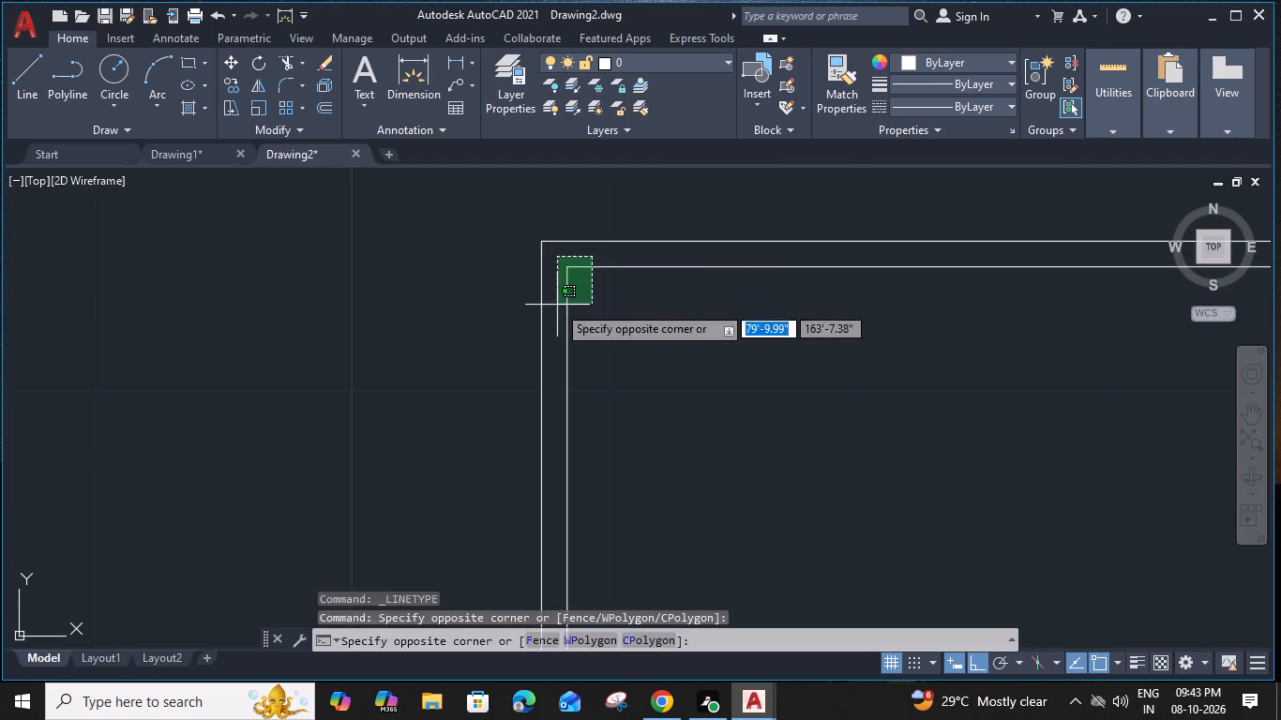
pyautogui.click(557, 305)
pyautogui.click(1004, 108)
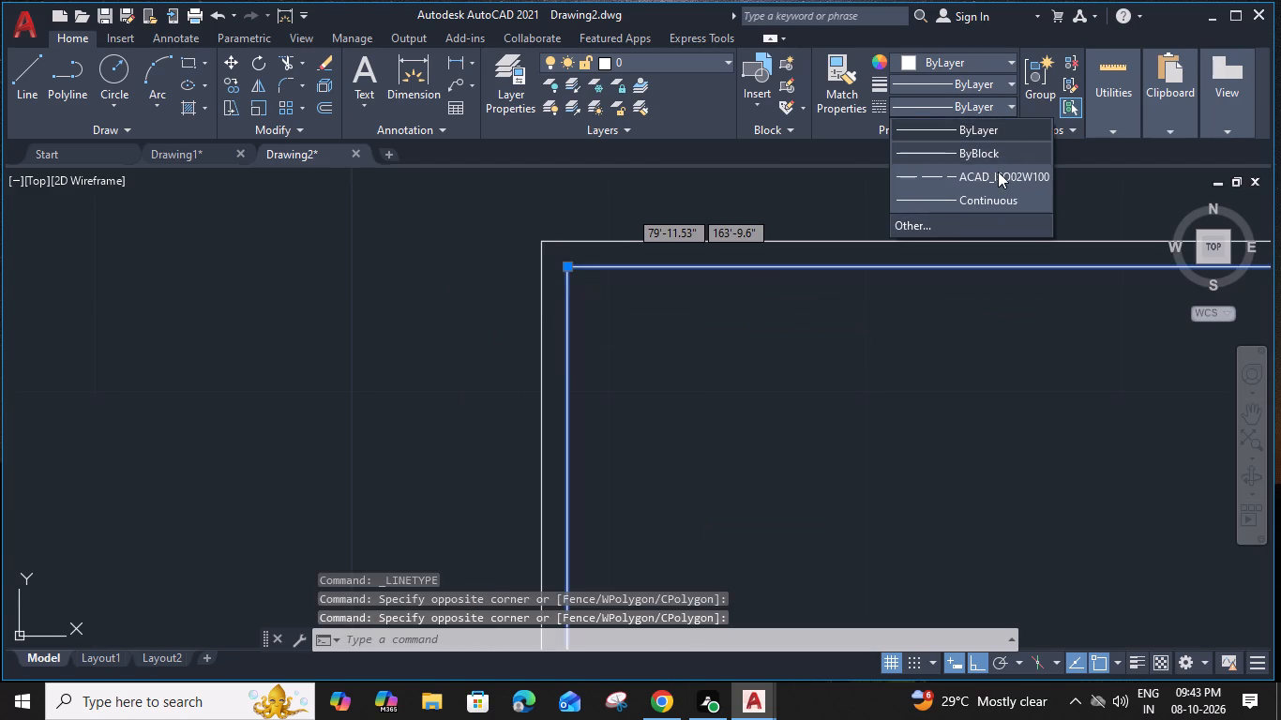
pyautogui.click(996, 173)
pyautogui.scroll(-3, 944, 288)
pyautogui.moveTo(928, 316); pyautogui.dragTo(957, 247, button='middle')
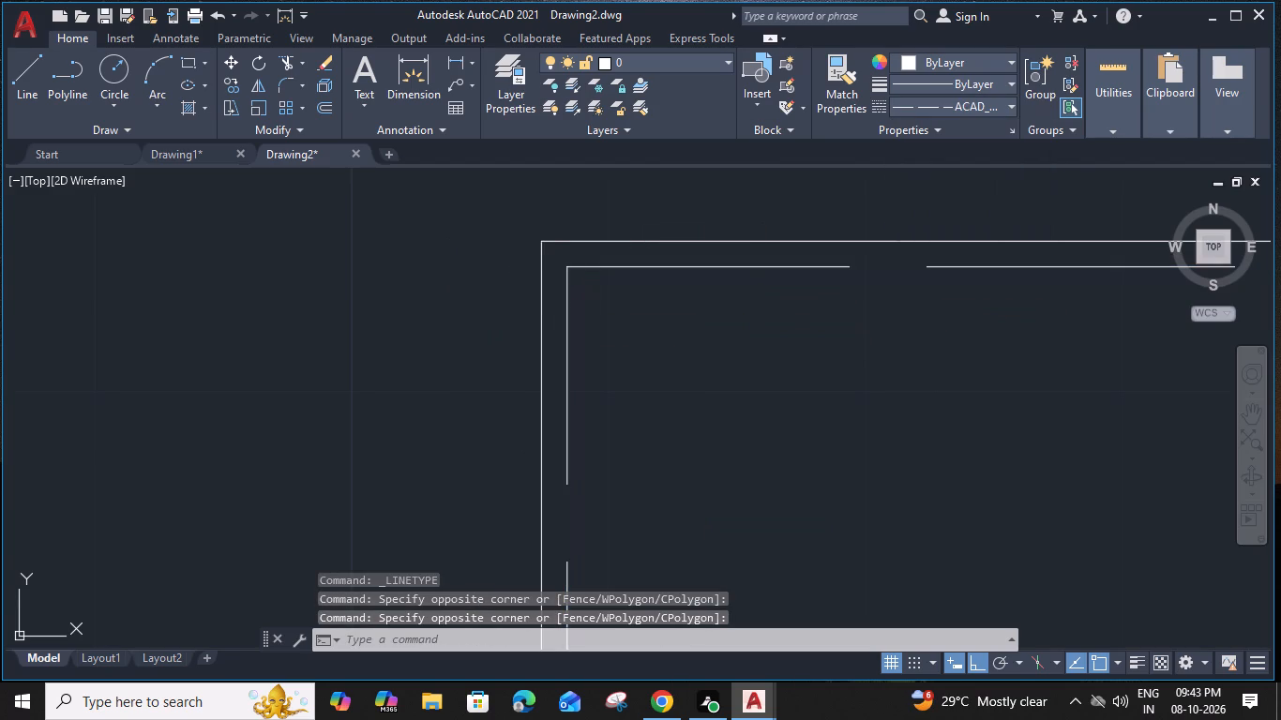
pyautogui.moveTo(957, 247); pyautogui.dragTo(223, 226, button='middle')
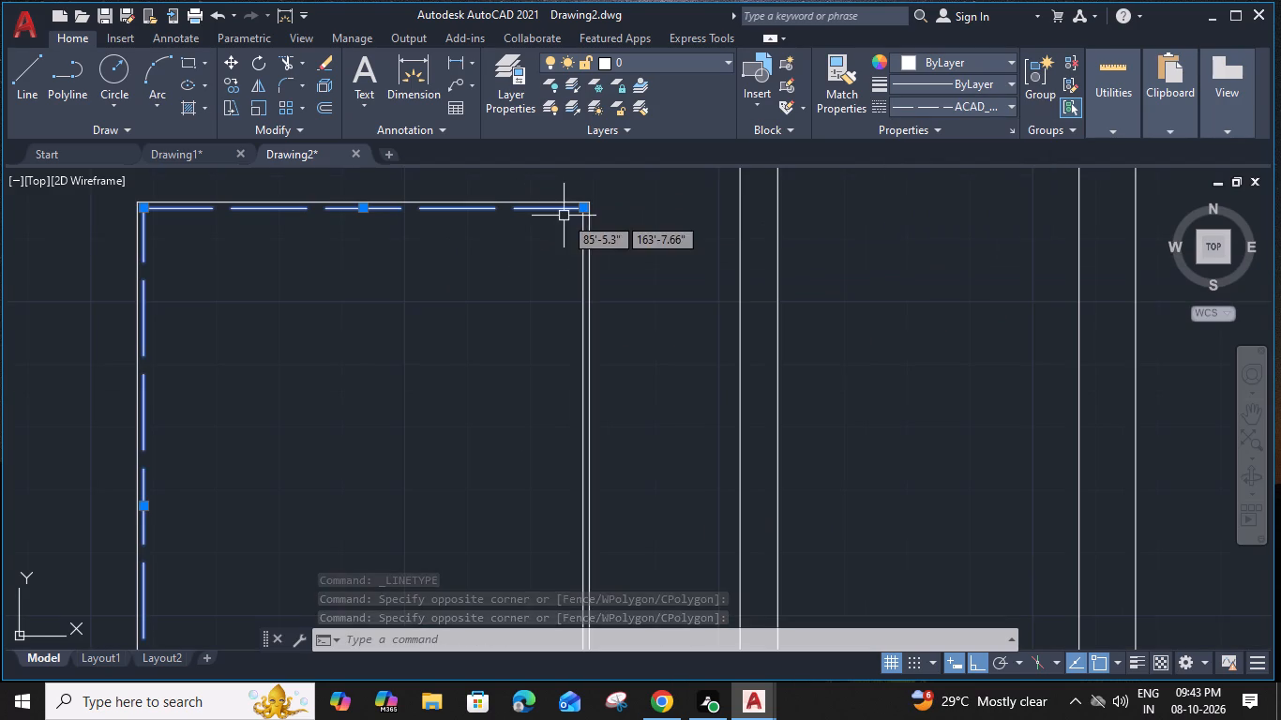
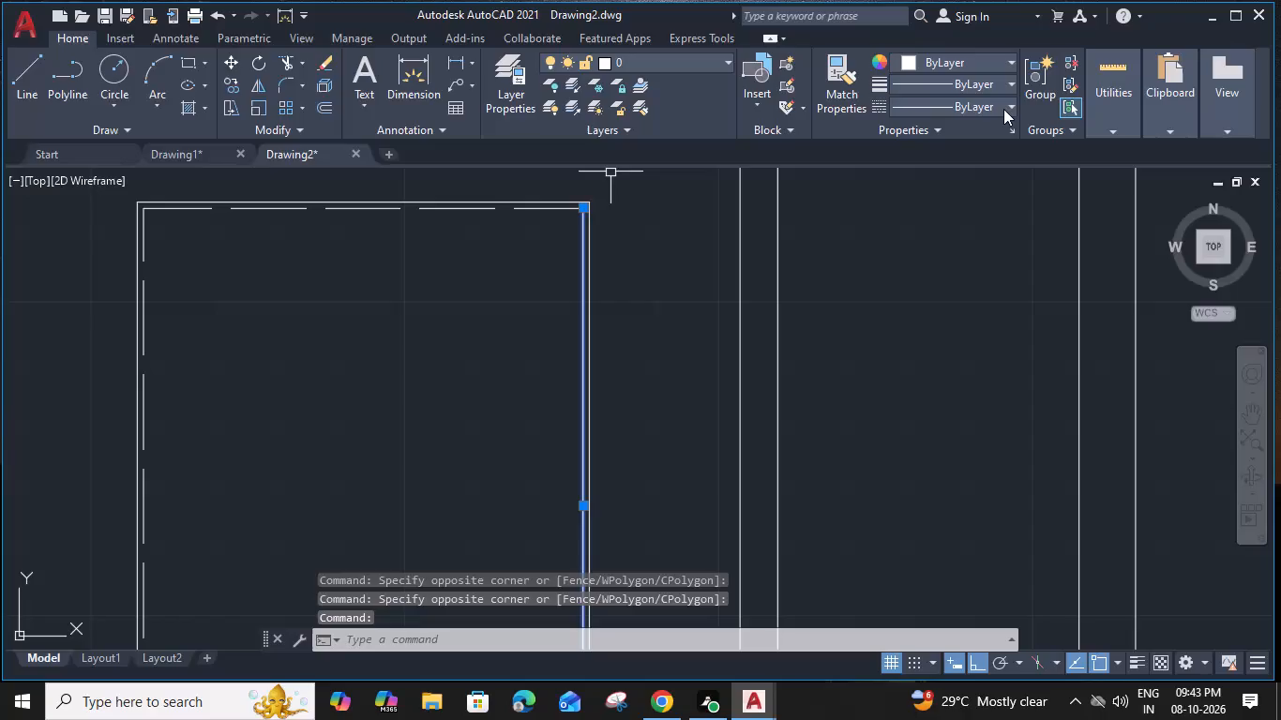
# Set the linetype of the inner outline's east line to ACAD_ISO02W100.
pyautogui.click(986, 176)
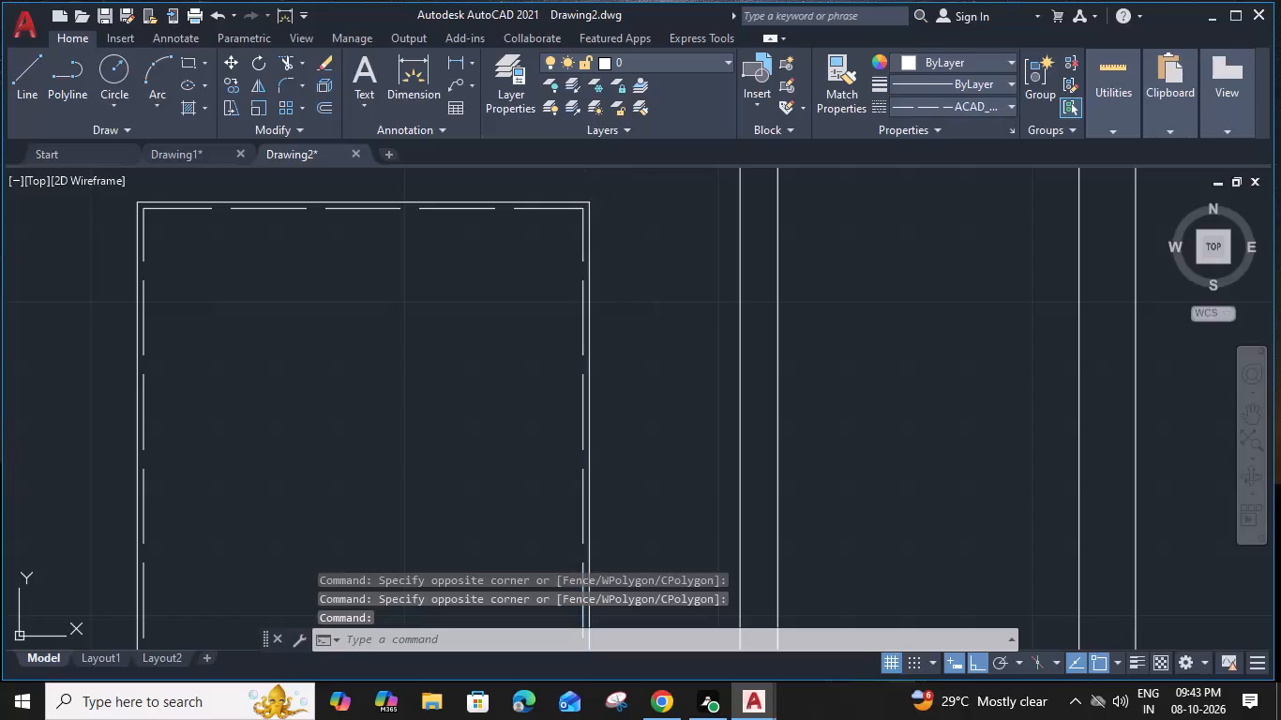
# Insert the Door - Imperial block beside the west jamb of the small north-west room's door opening.
pyautogui.scroll(-2, 553, 265)
pyautogui.moveTo(468, 301); pyautogui.dragTo(636, 295, button='middle')
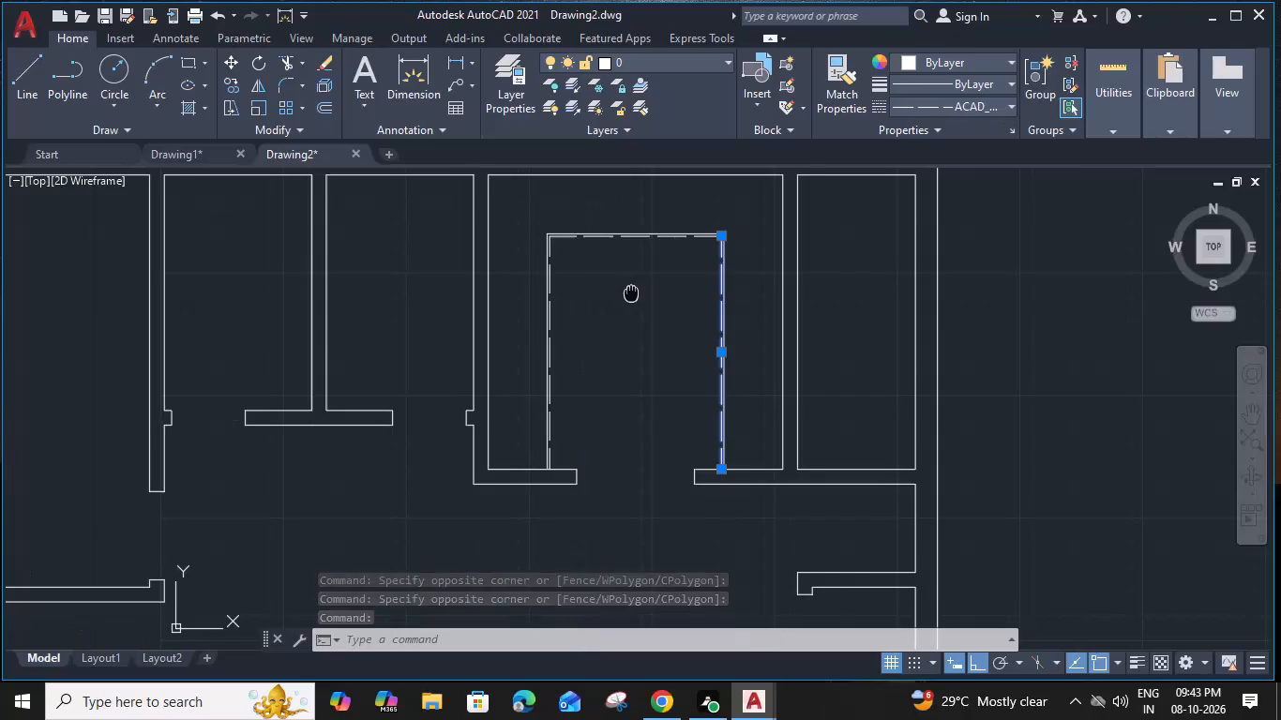
pyautogui.moveTo(297, 375); pyautogui.dragTo(601, 346, button='middle')
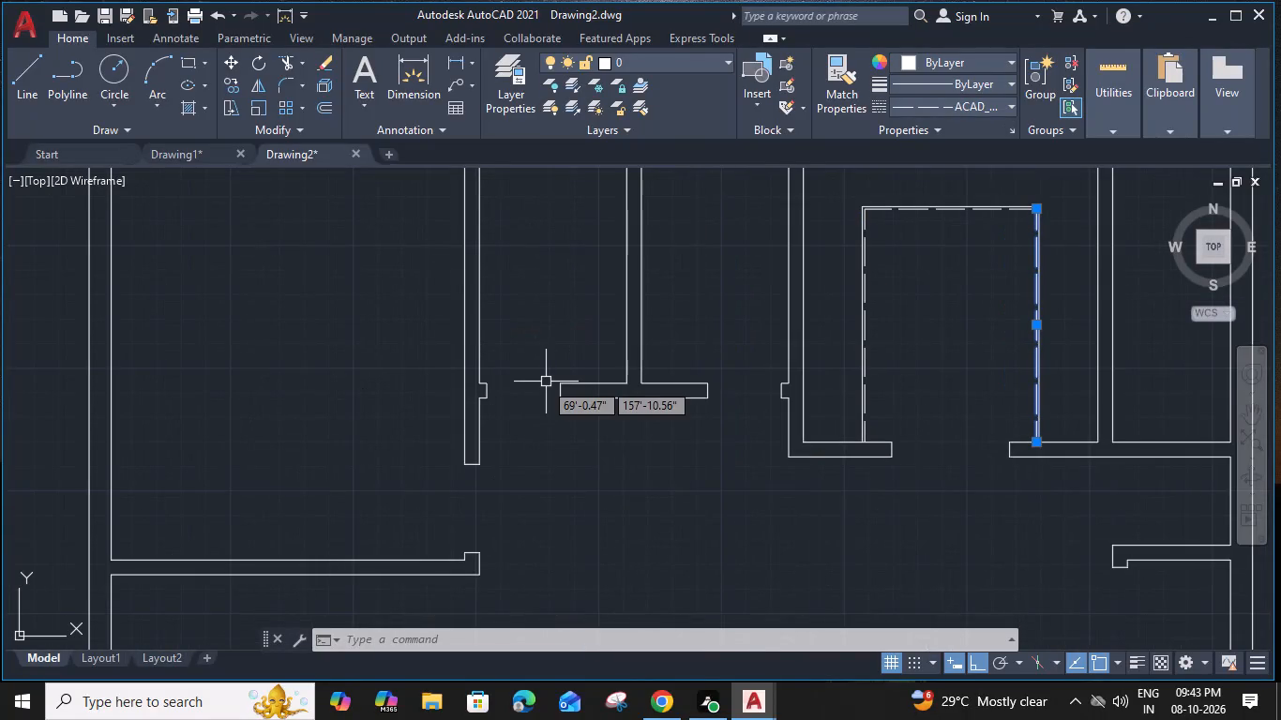
pyautogui.hotkey('ctrl', '3')
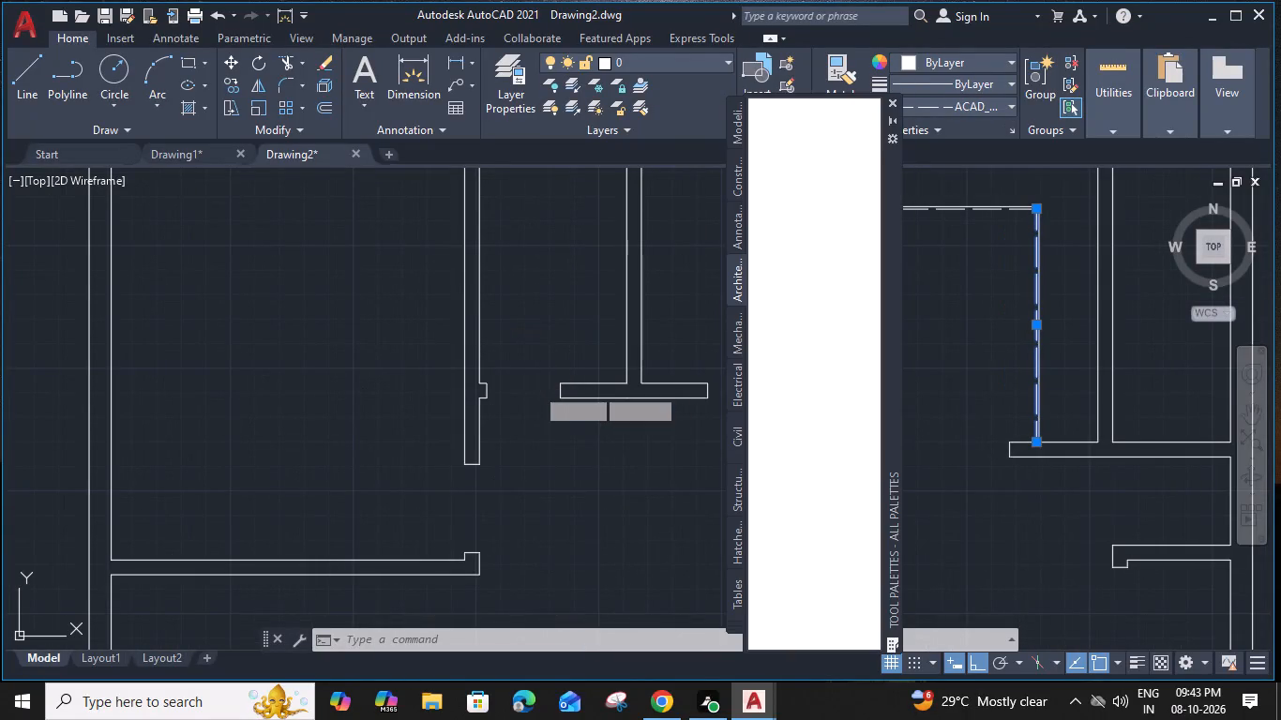
pyautogui.click(821, 155)
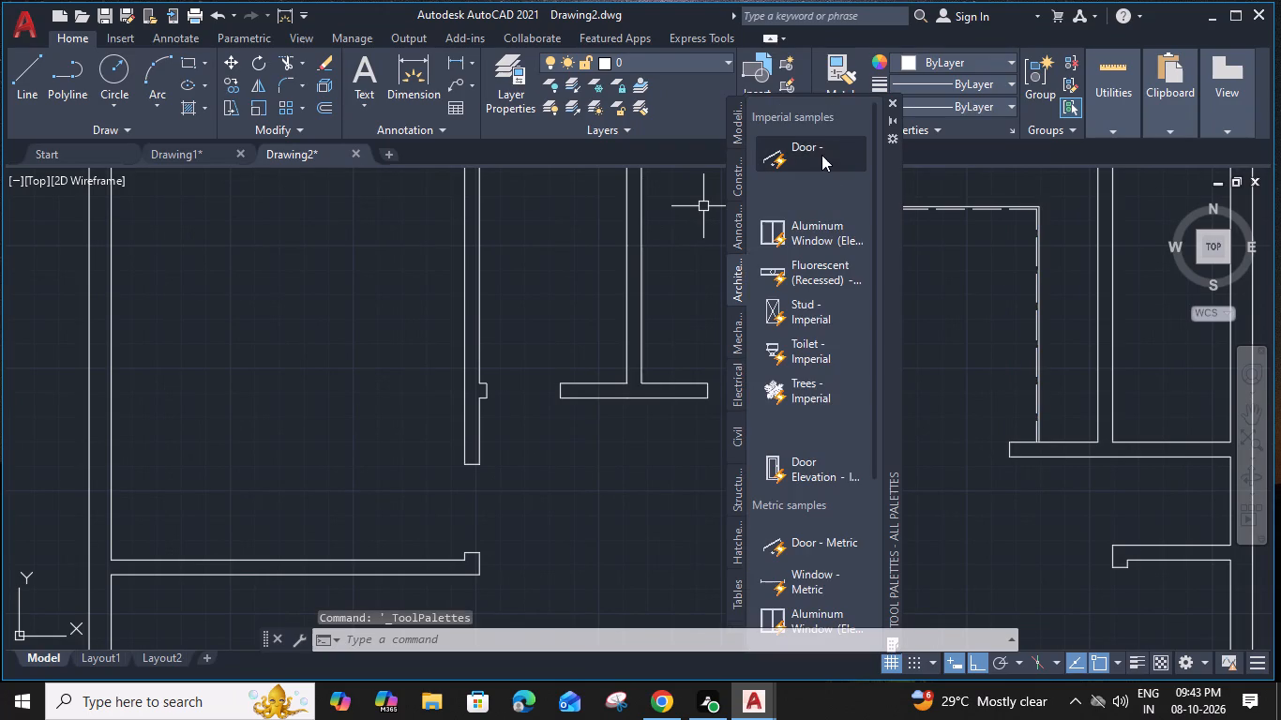
pyautogui.click(490, 370)
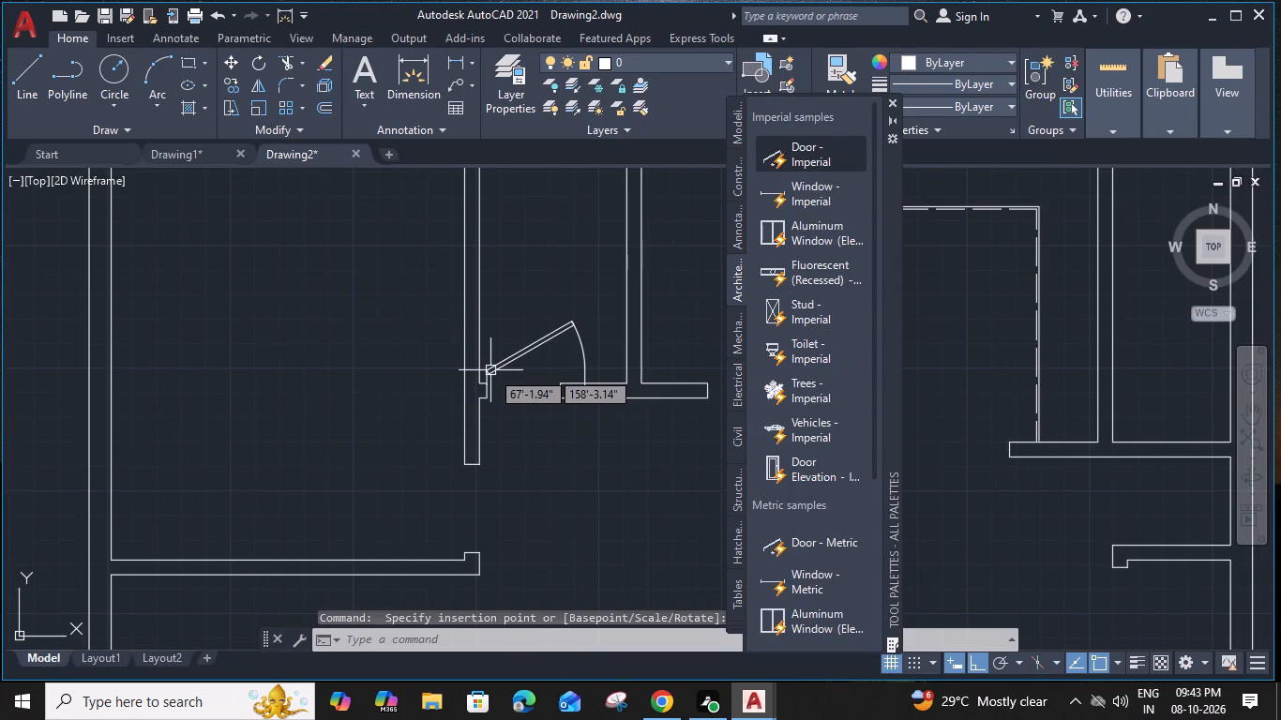
pyautogui.click(892, 97)
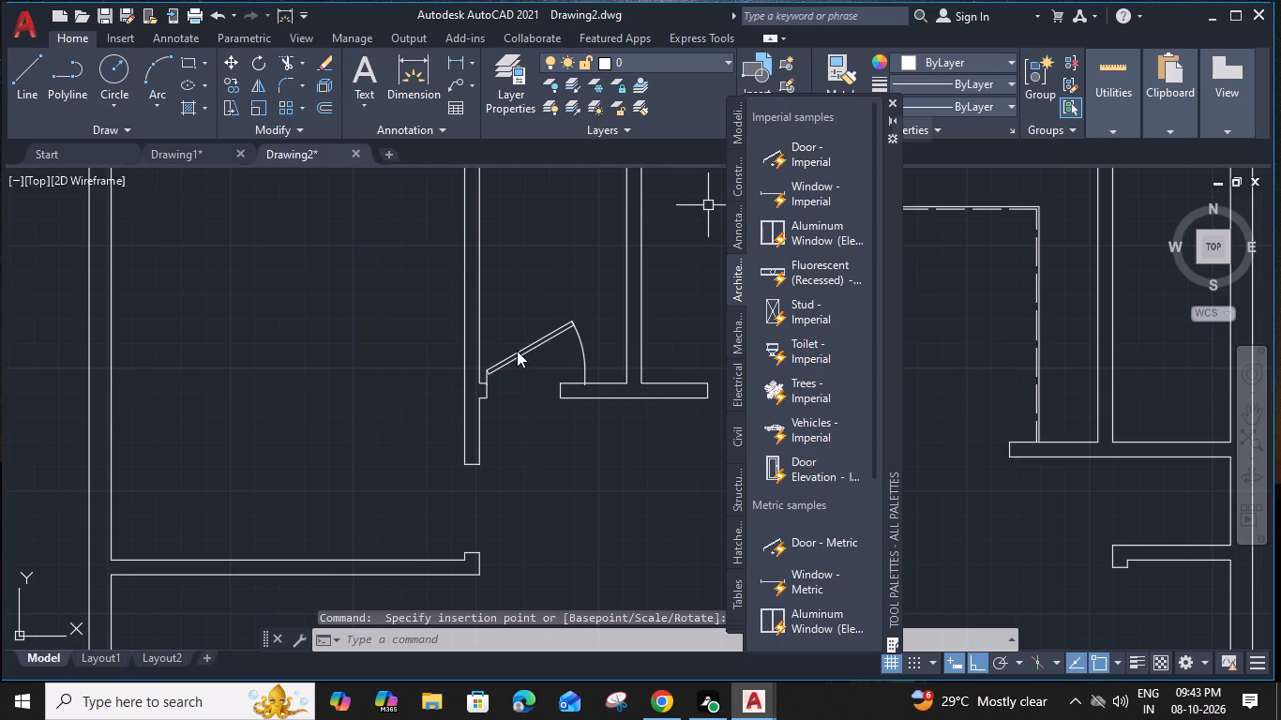
# Move the door so the lower end of its hinge-side jamb meets the west wall stub's south-east corner.
pyautogui.scroll(3, 509, 353)
pyautogui.click(521, 377)
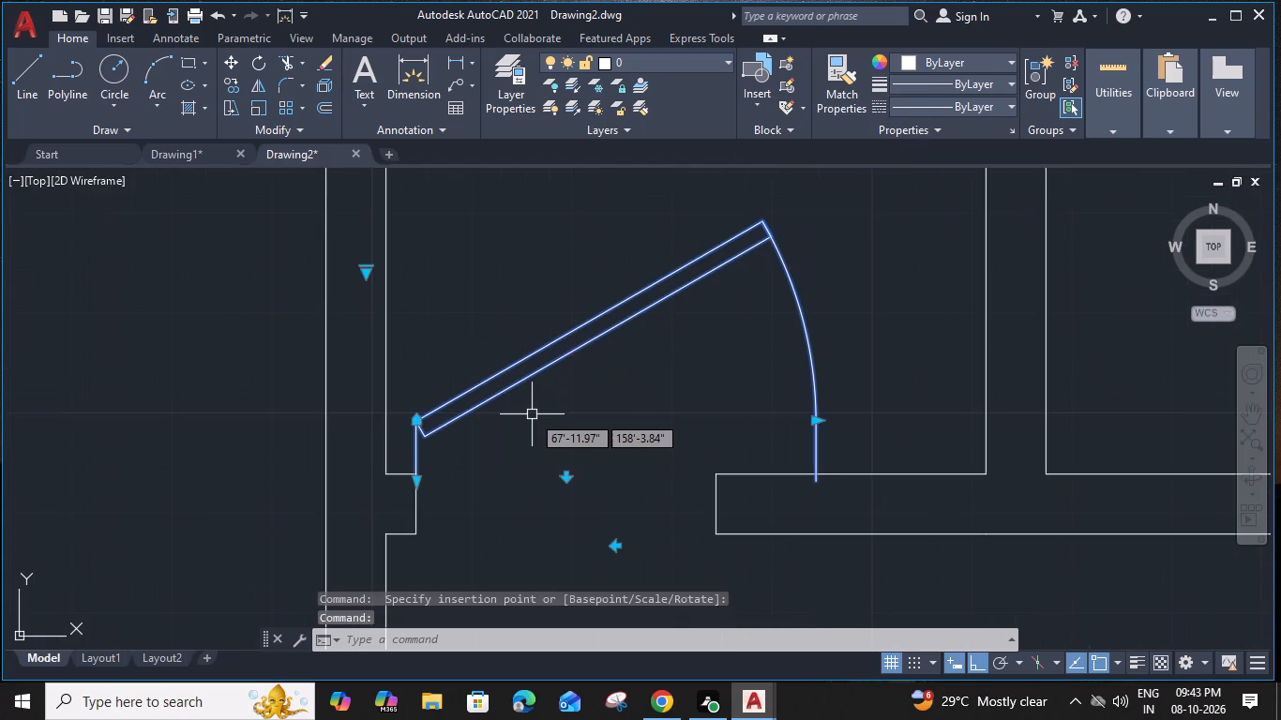
pyautogui.write('M')
pyautogui.press('space')
pyautogui.click(418, 479)
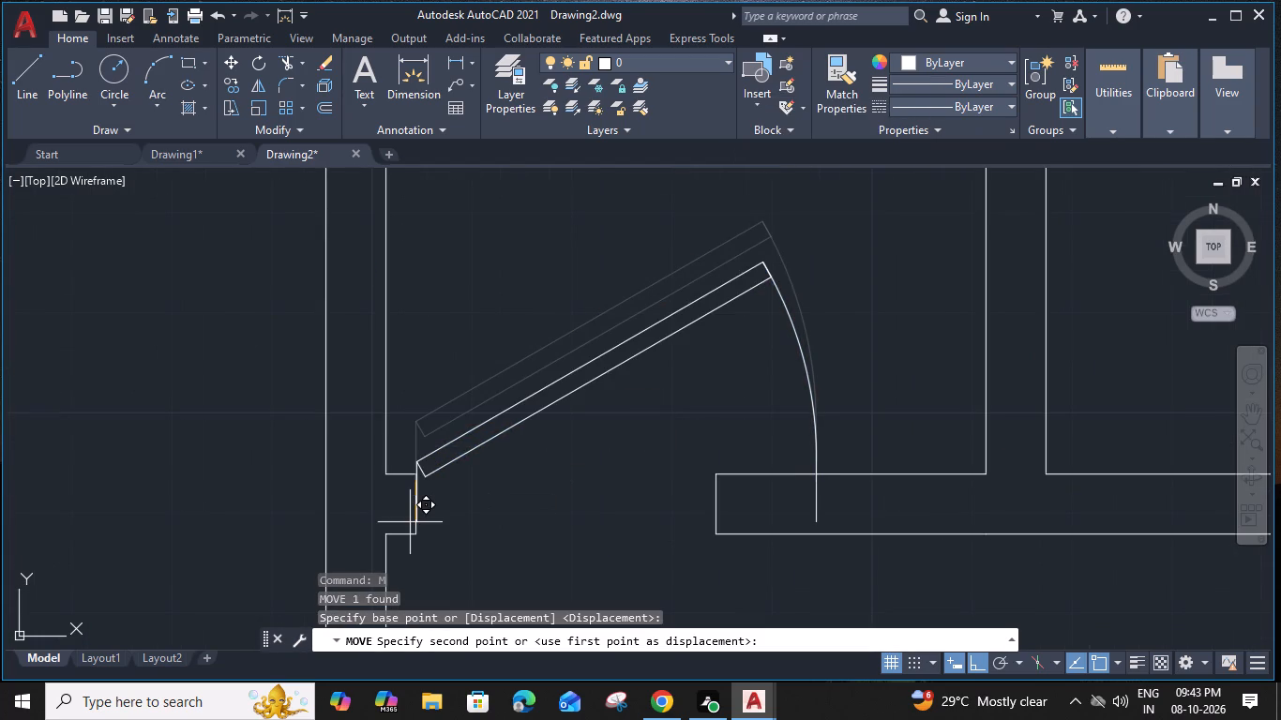
pyautogui.click(414, 534)
# Set the door's opening angle to Open 90º.
pyautogui.click(445, 479)
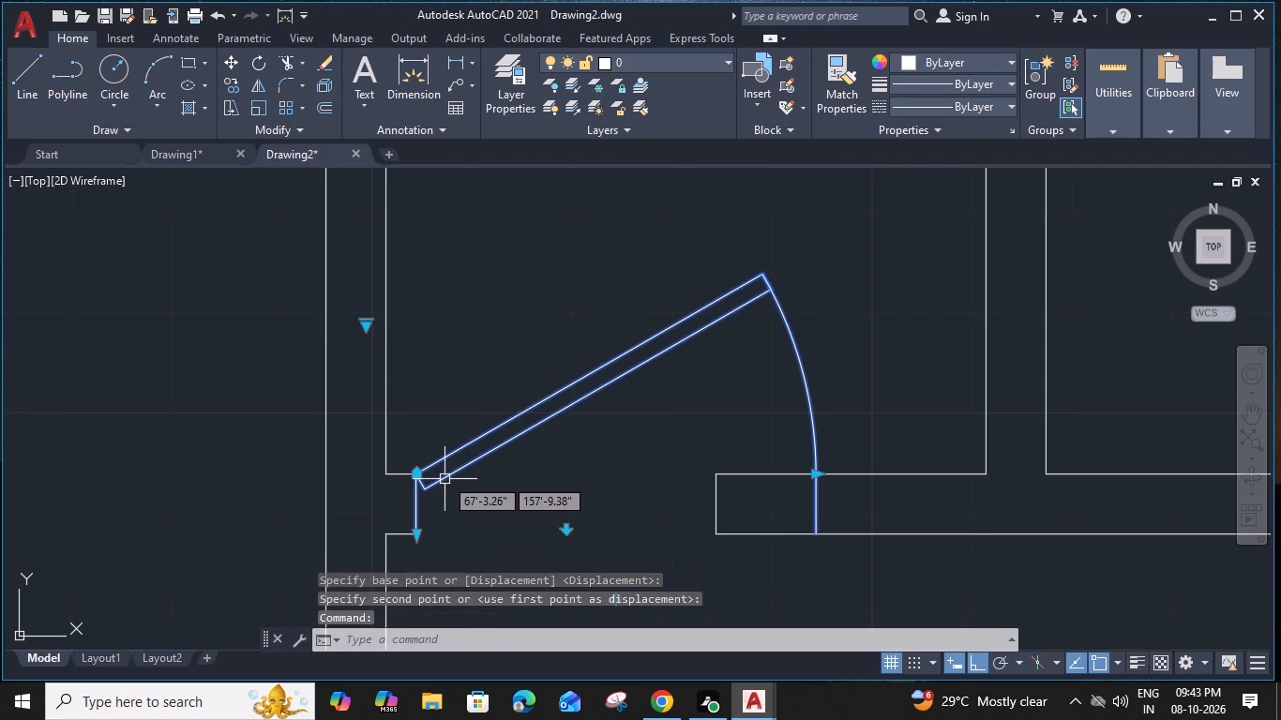
pyautogui.click(365, 324)
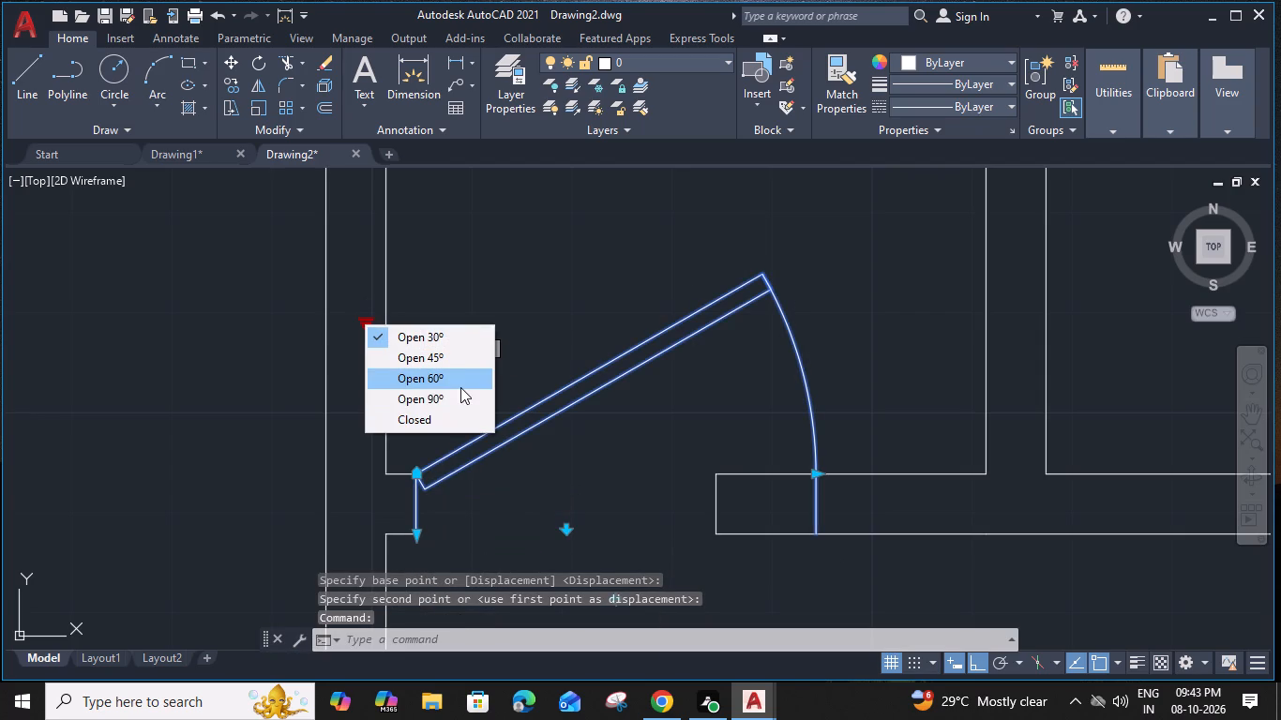
pyautogui.click(460, 393)
# Scale the door by reference from its hinge-side corner, matching its full width to the opening's east jamb.
pyautogui.scroll(-1, 568, 435)
pyautogui.moveTo(582, 430); pyautogui.dragTo(597, 418, button='middle')
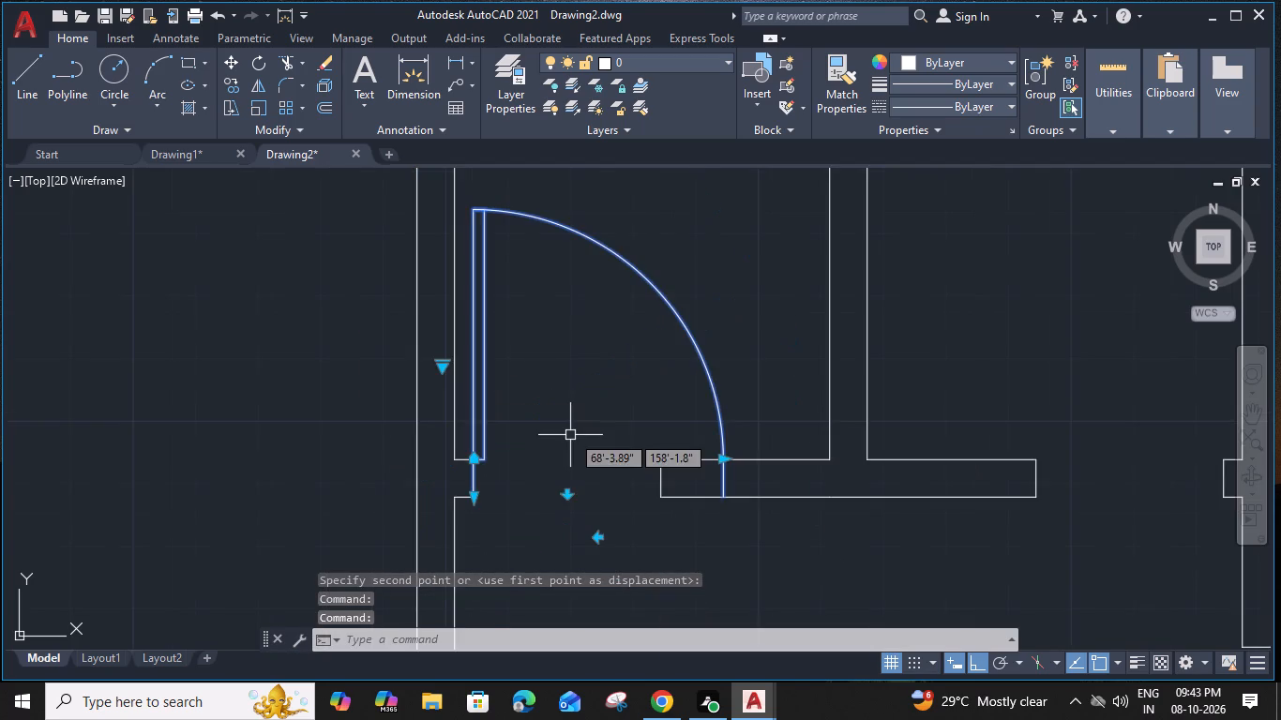
pyautogui.moveTo(597, 418); pyautogui.dragTo(625, 394, button='middle')
pyautogui.press('s')
pyautogui.press('c')
pyautogui.press('space')
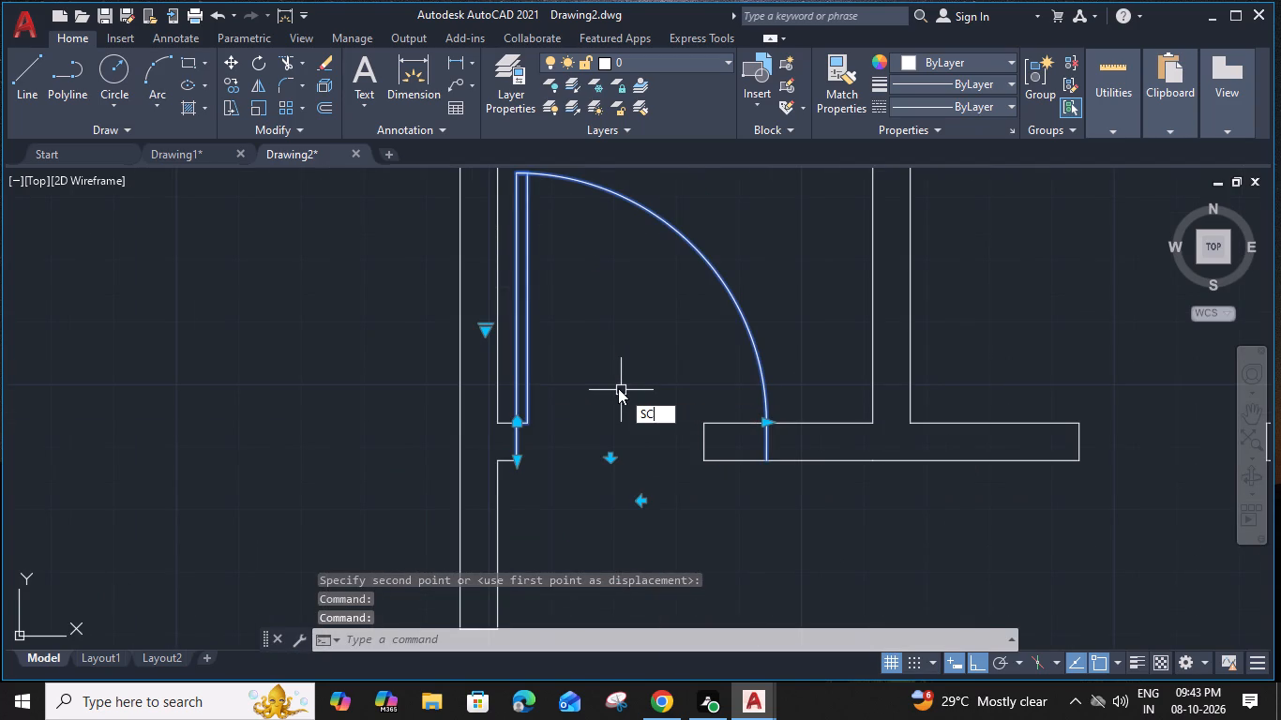
pyautogui.click(519, 463)
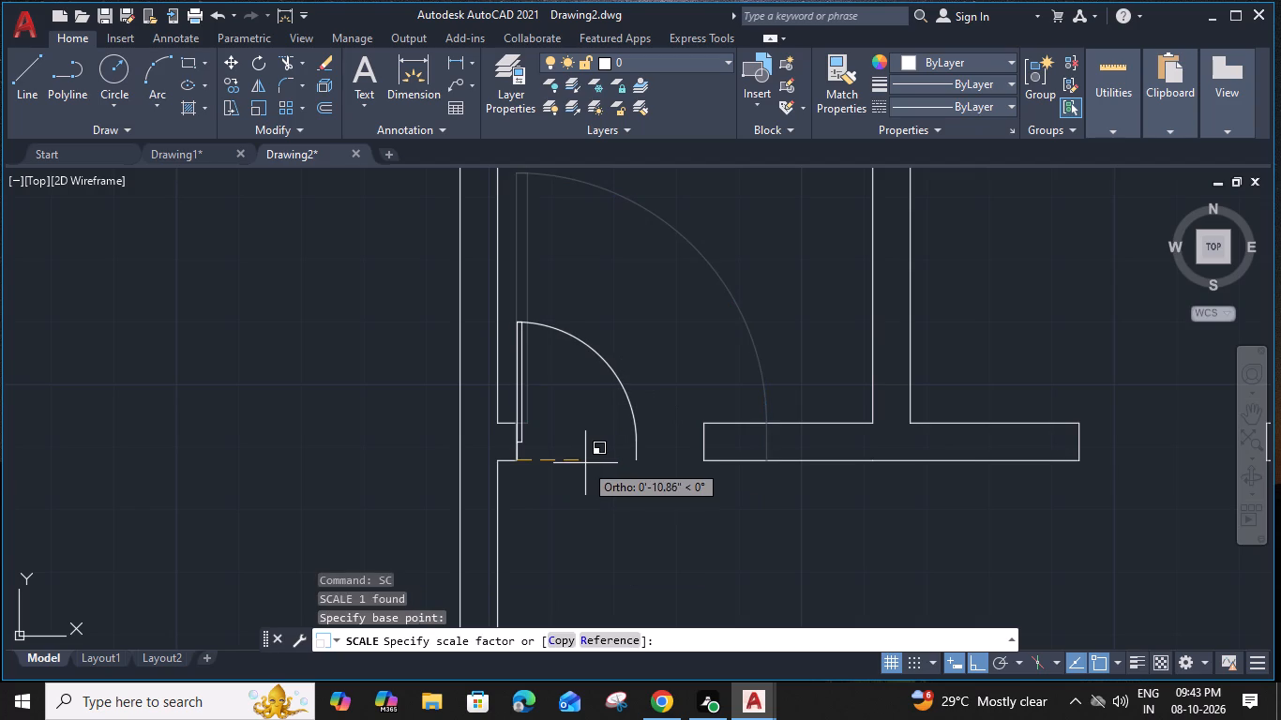
pyautogui.write('R')
pyautogui.press('space')
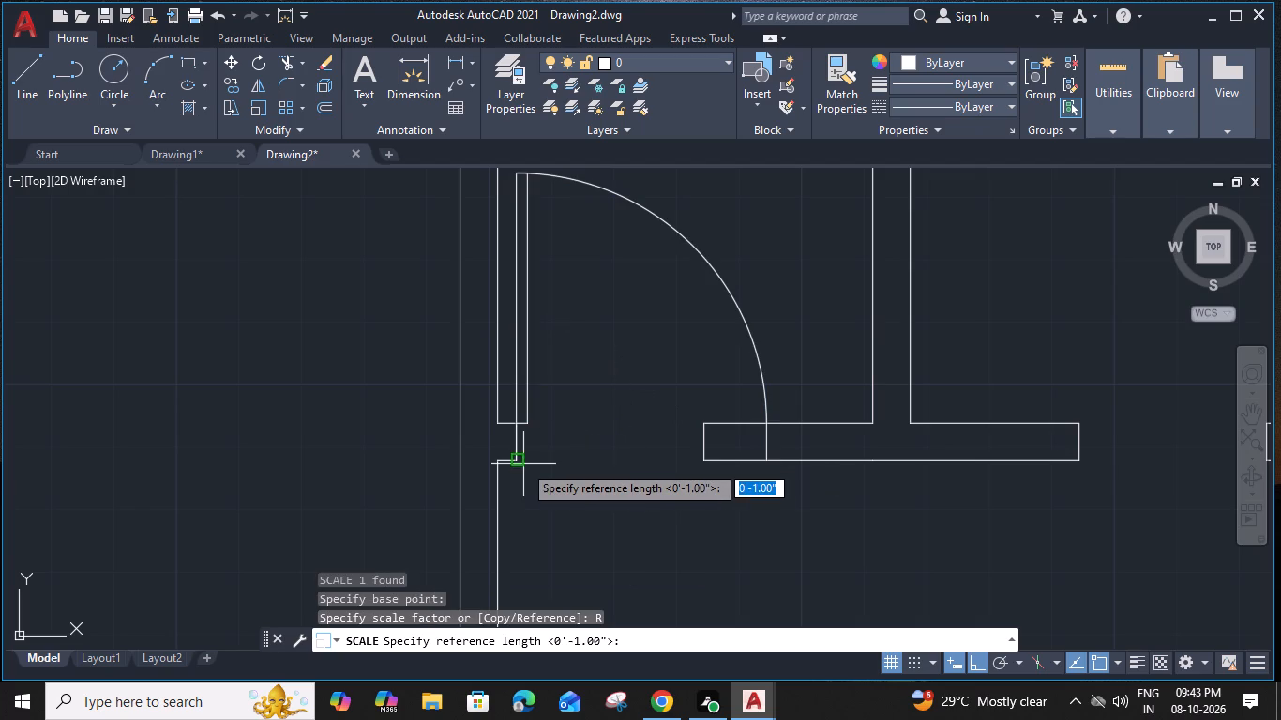
pyautogui.click(519, 460)
pyautogui.click(766, 463)
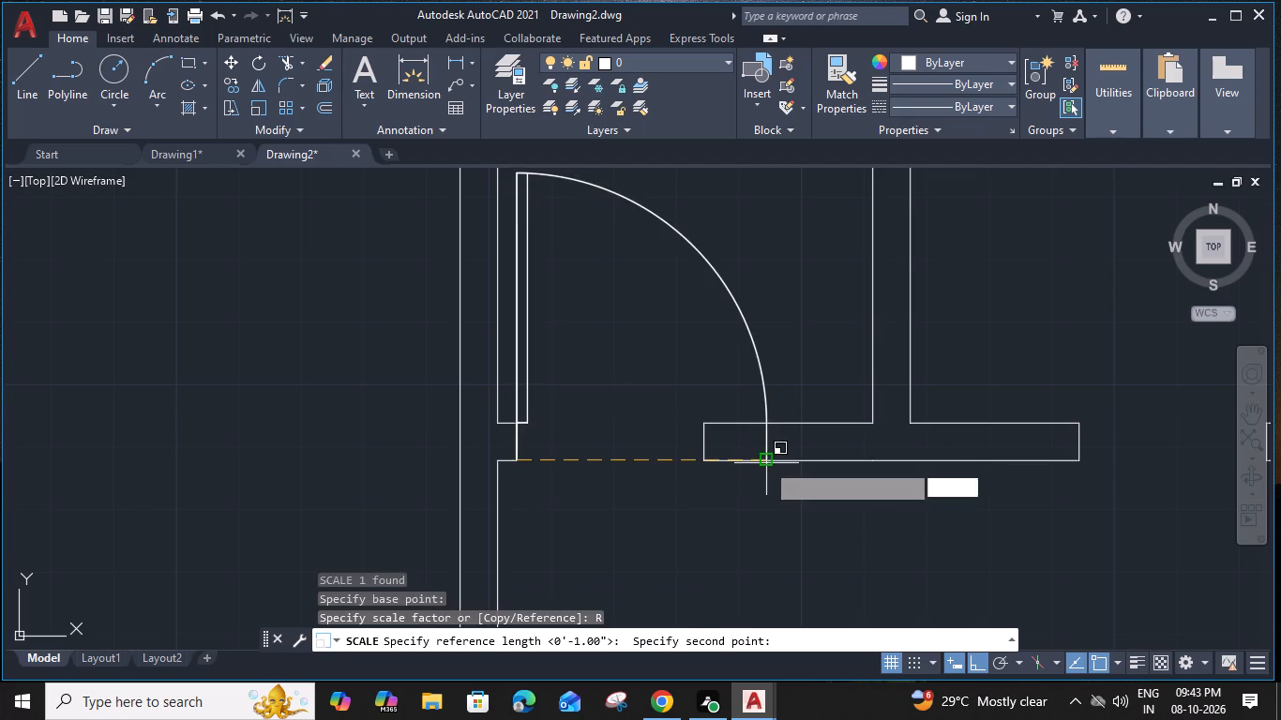
pyautogui.click(704, 460)
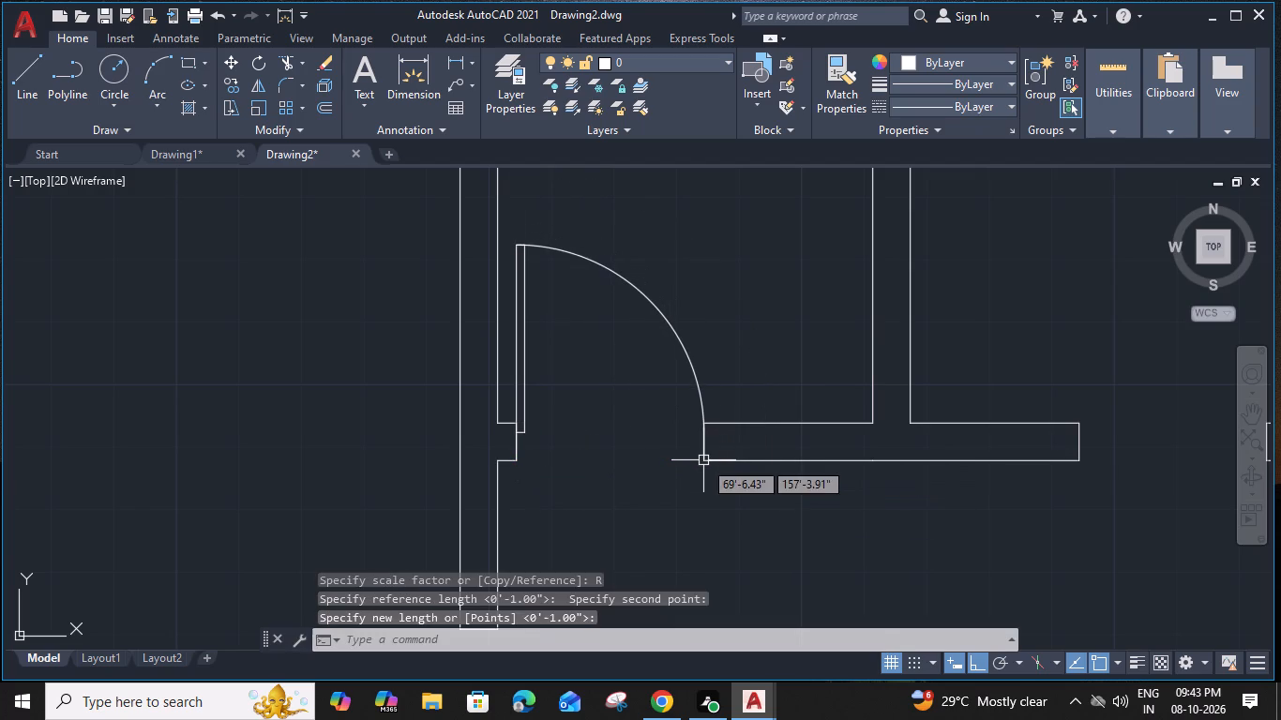
# Copy the fitted door to the adjacent small room's opening, from its hinge-side lower corner to the opening's west jamb.
pyautogui.click(520, 383)
pyautogui.write('CO')
pyautogui.press('space')
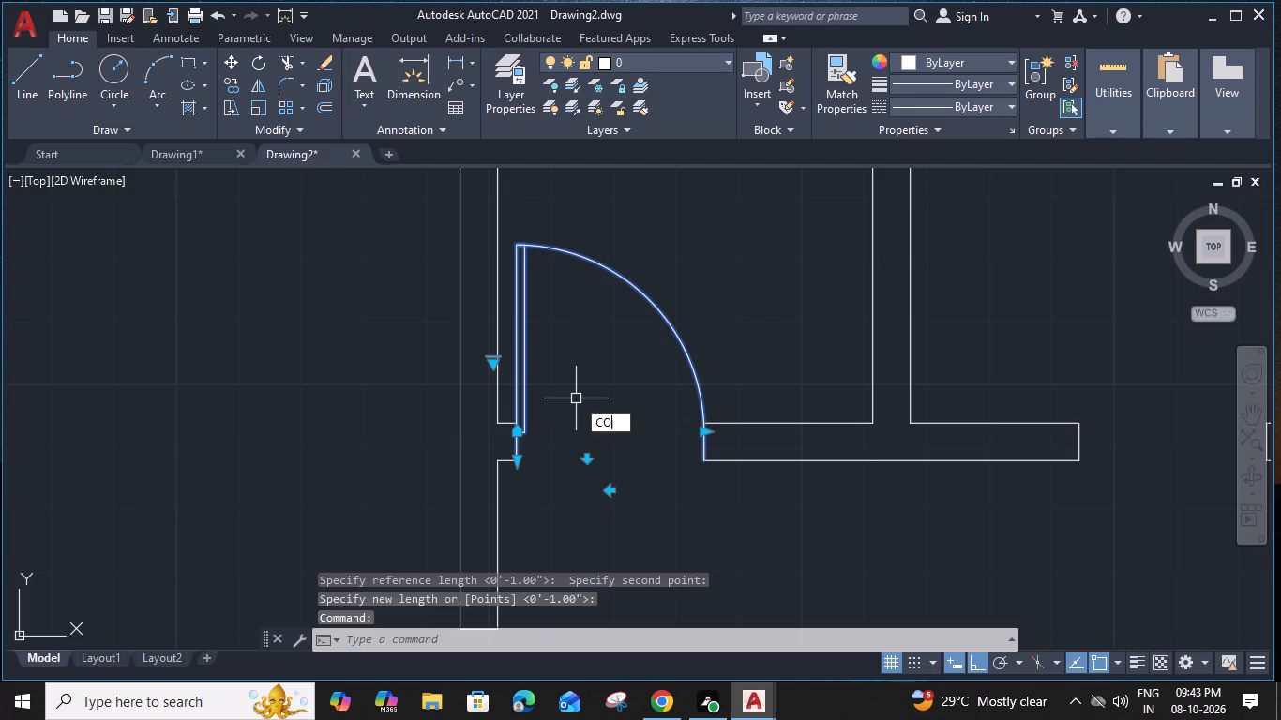
pyautogui.click(517, 460)
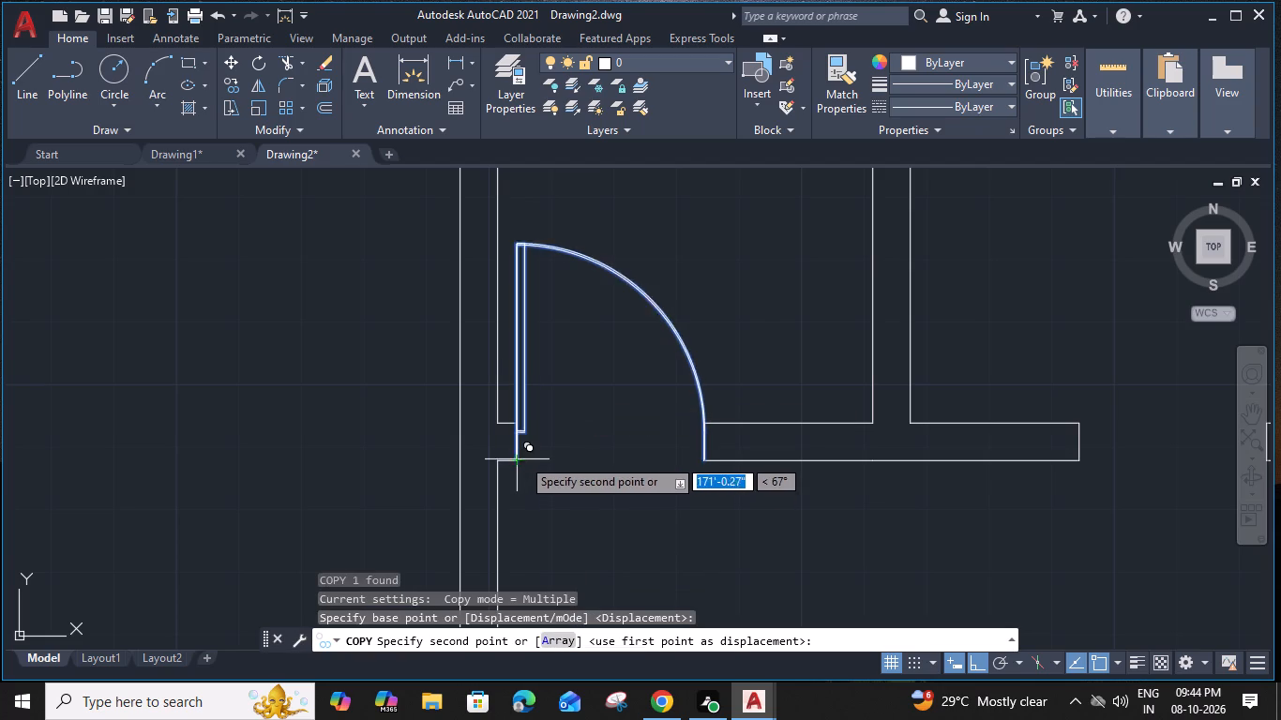
pyautogui.scroll(-1, 522, 457)
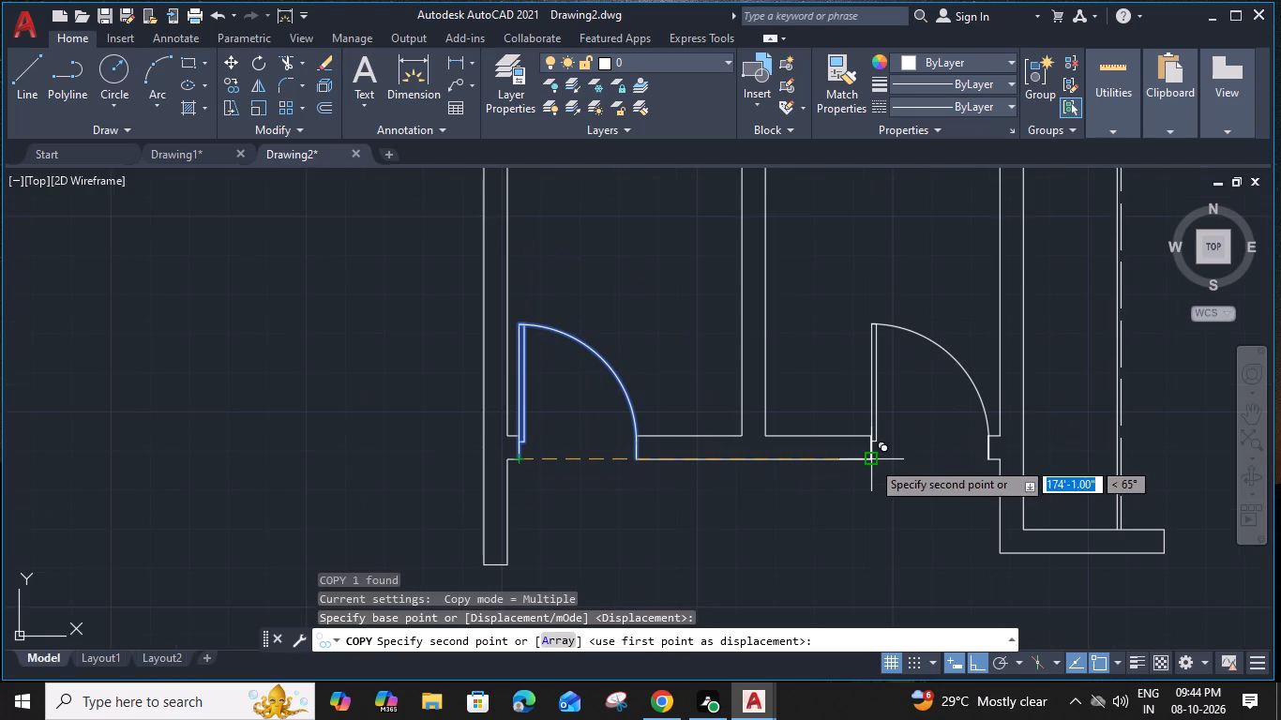
pyautogui.click(871, 460)
pyautogui.press('Escape')
# Flip the copied door horizontally so its hinge sits at the opening's east jamb.
pyautogui.click(871, 415)
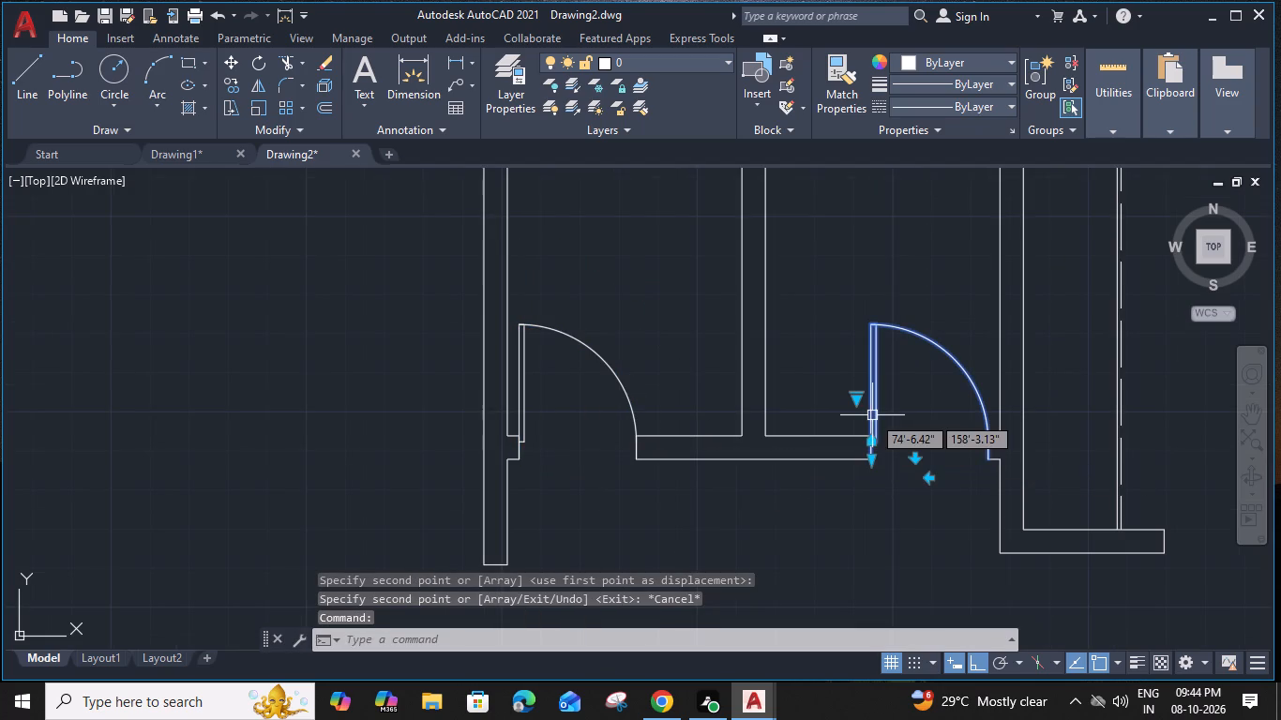
pyautogui.click(925, 477)
# Copy the flipped door to the large west room's opening, placing its hinge-side corner at the east wall end's south-east corner.
pyautogui.scroll(-1, 819, 488)
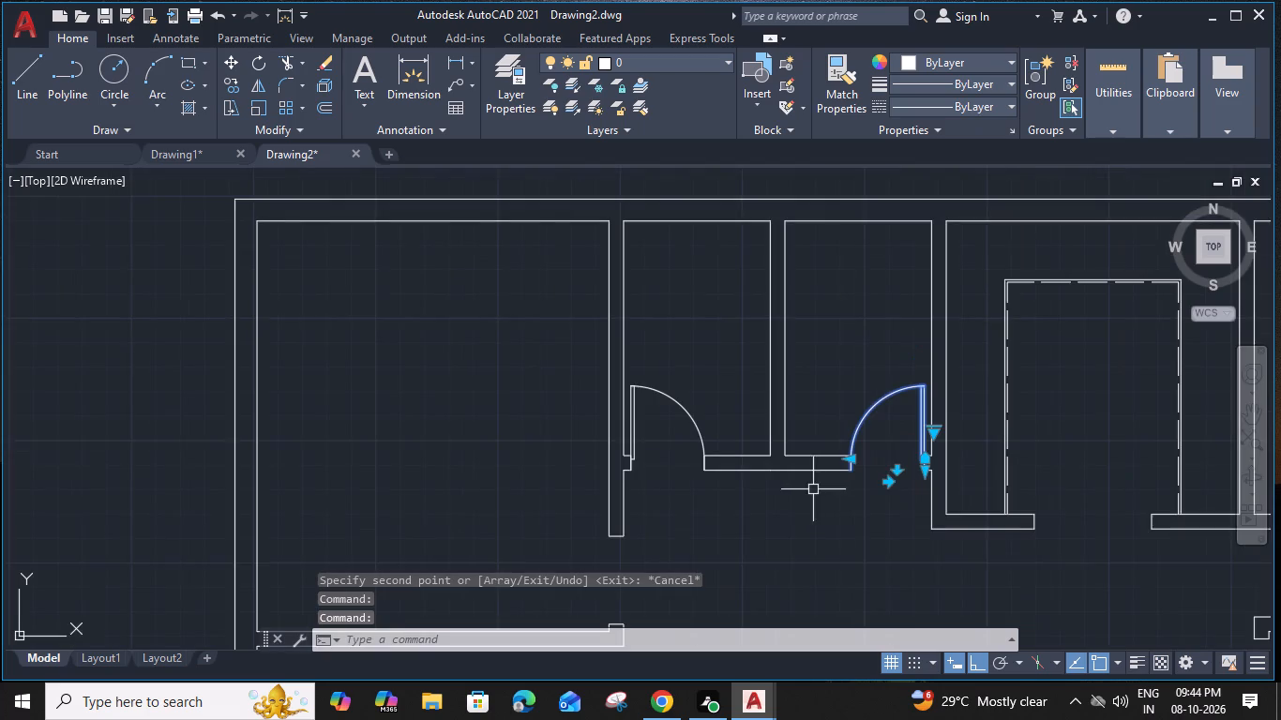
pyautogui.moveTo(813, 489); pyautogui.dragTo(388, 442, button='middle')
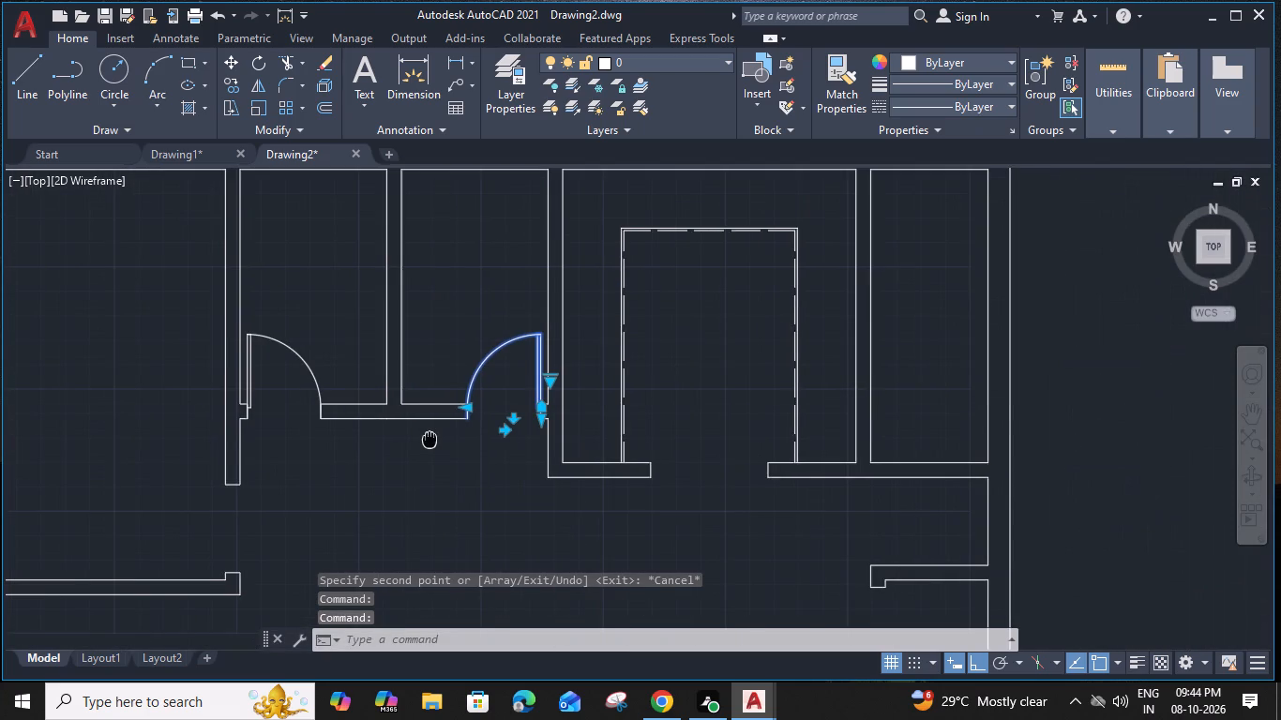
pyautogui.click(439, 365)
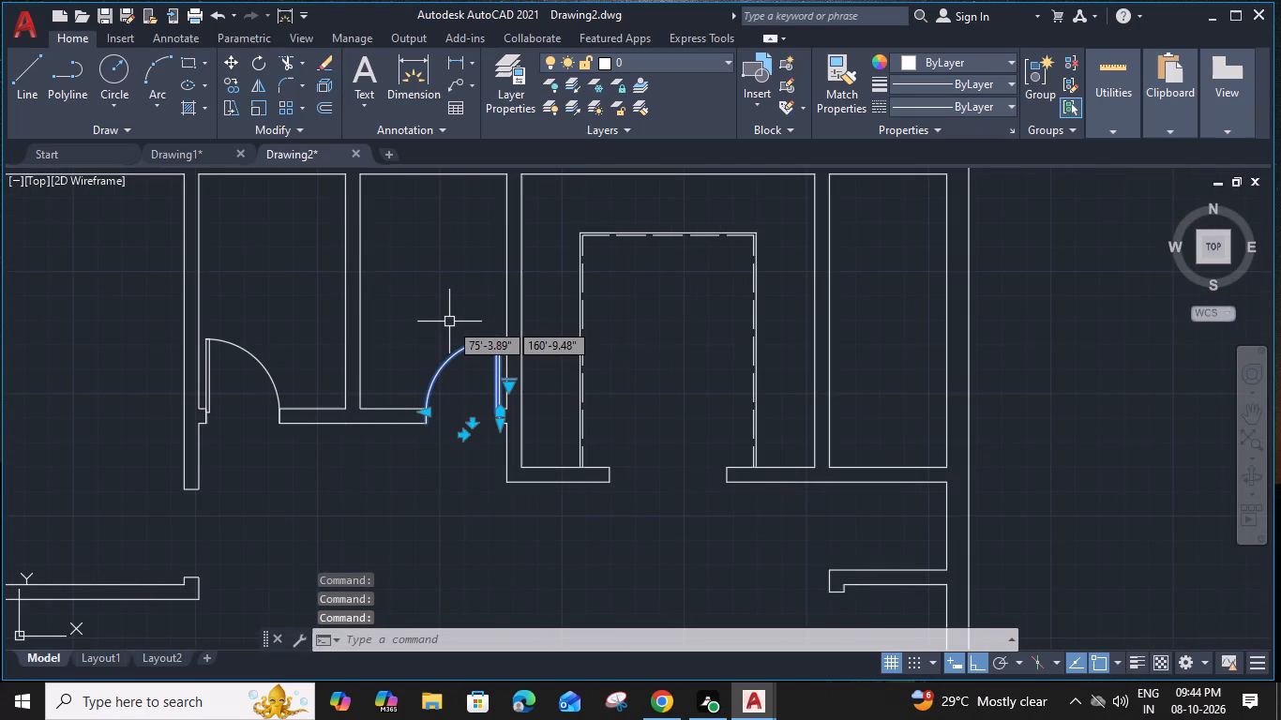
pyautogui.write('CO')
pyautogui.press('space')
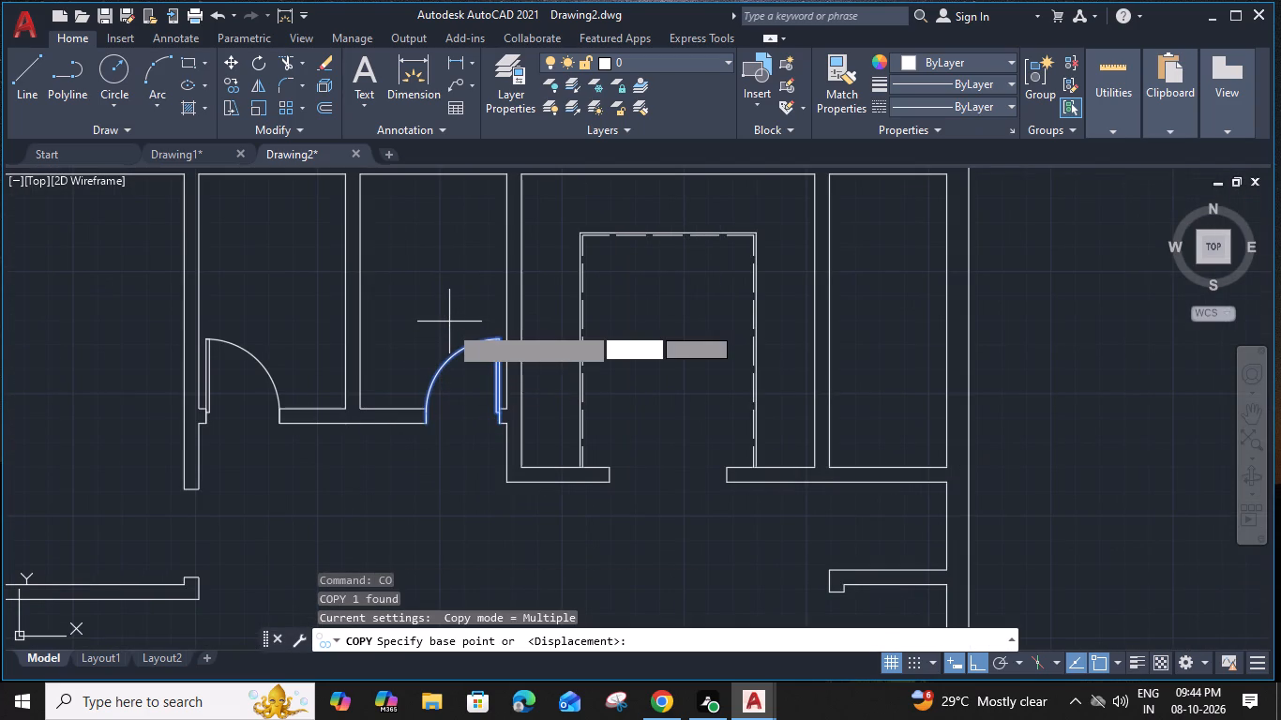
pyautogui.click(495, 427)
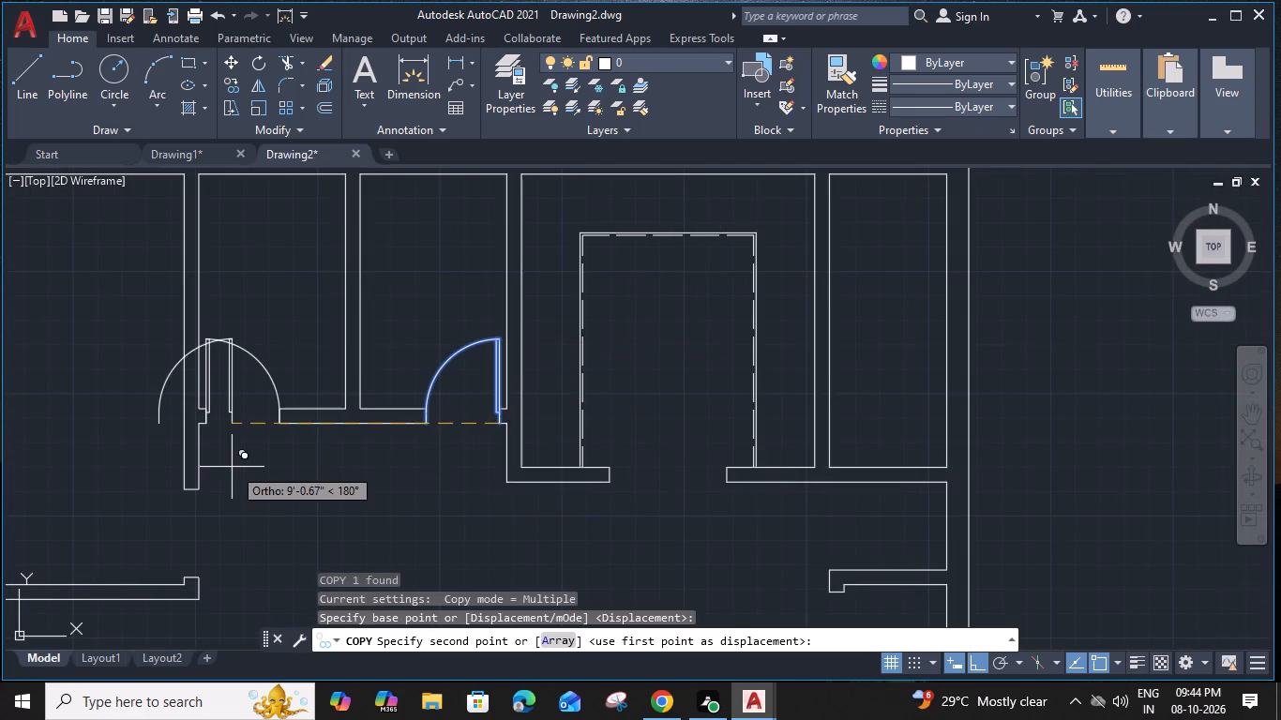
pyautogui.moveTo(242, 462); pyautogui.dragTo(709, 292, button='middle')
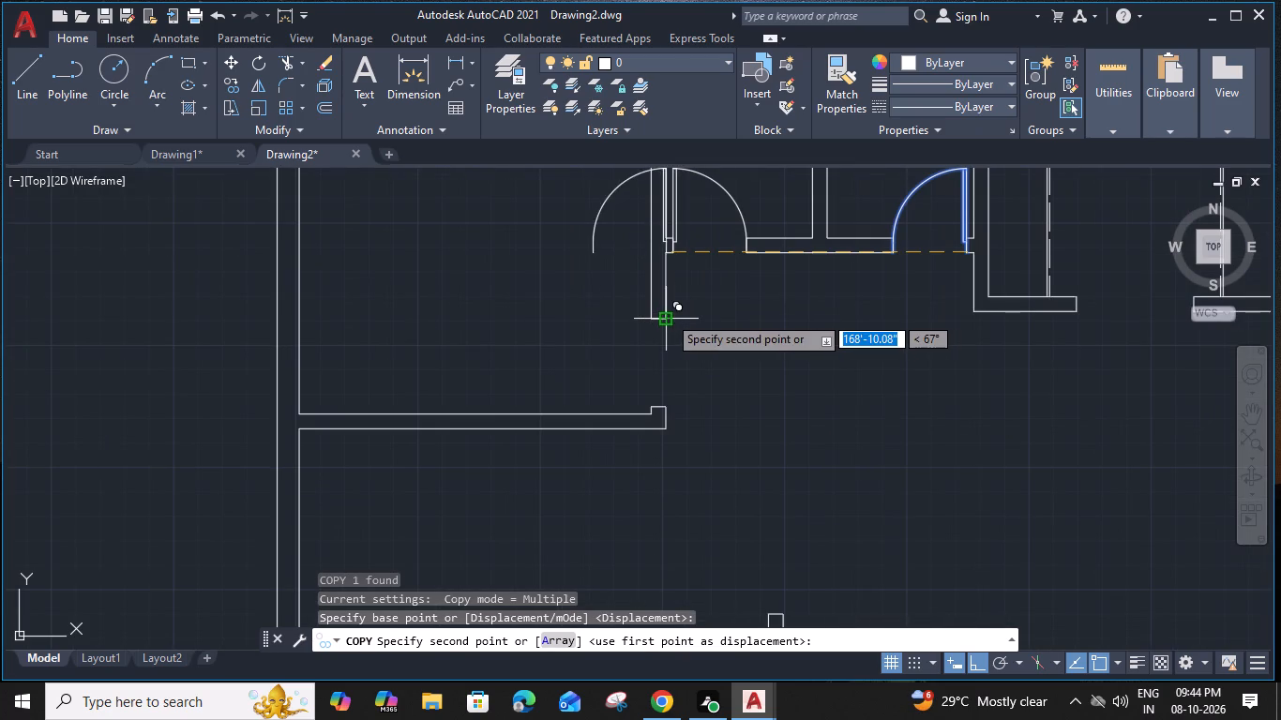
pyautogui.click(668, 315)
pyautogui.press('Escape')
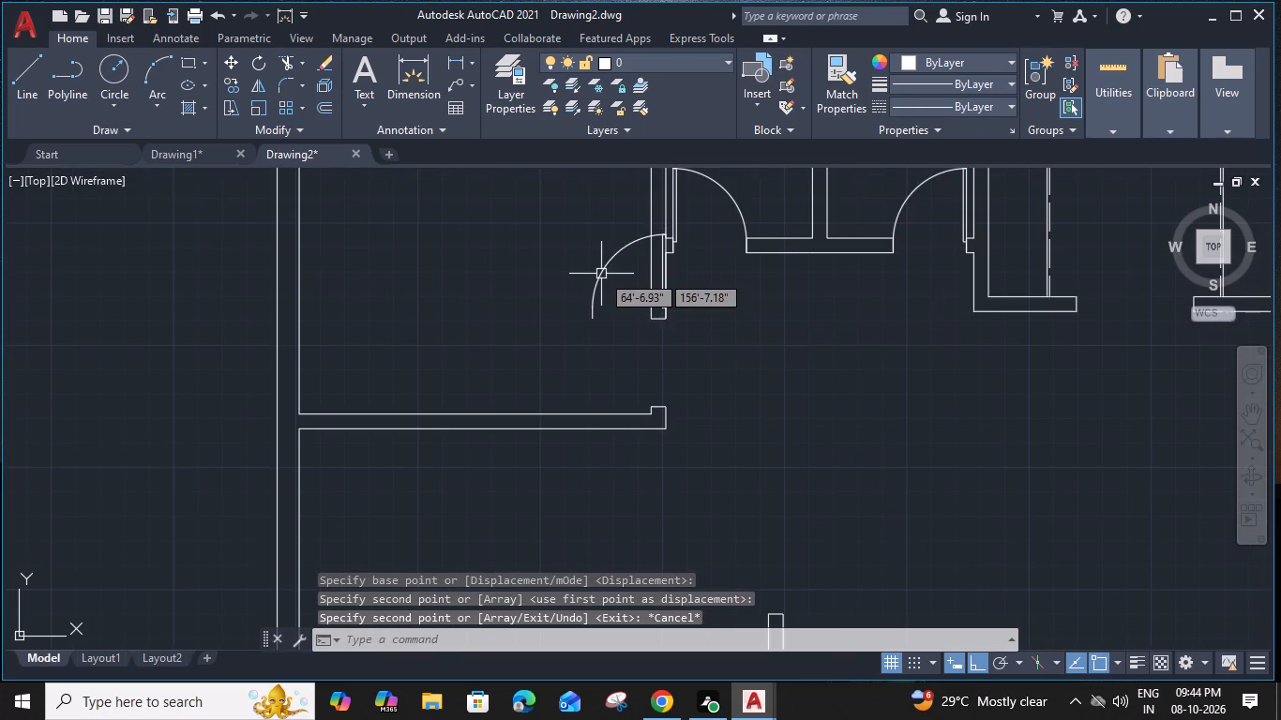
# Rotate the copied door 90° counterclockwise about the wall-end corner so it spans the large west room's opening.
pyautogui.click(601, 274)
pyautogui.write('RO')
pyautogui.press('space')
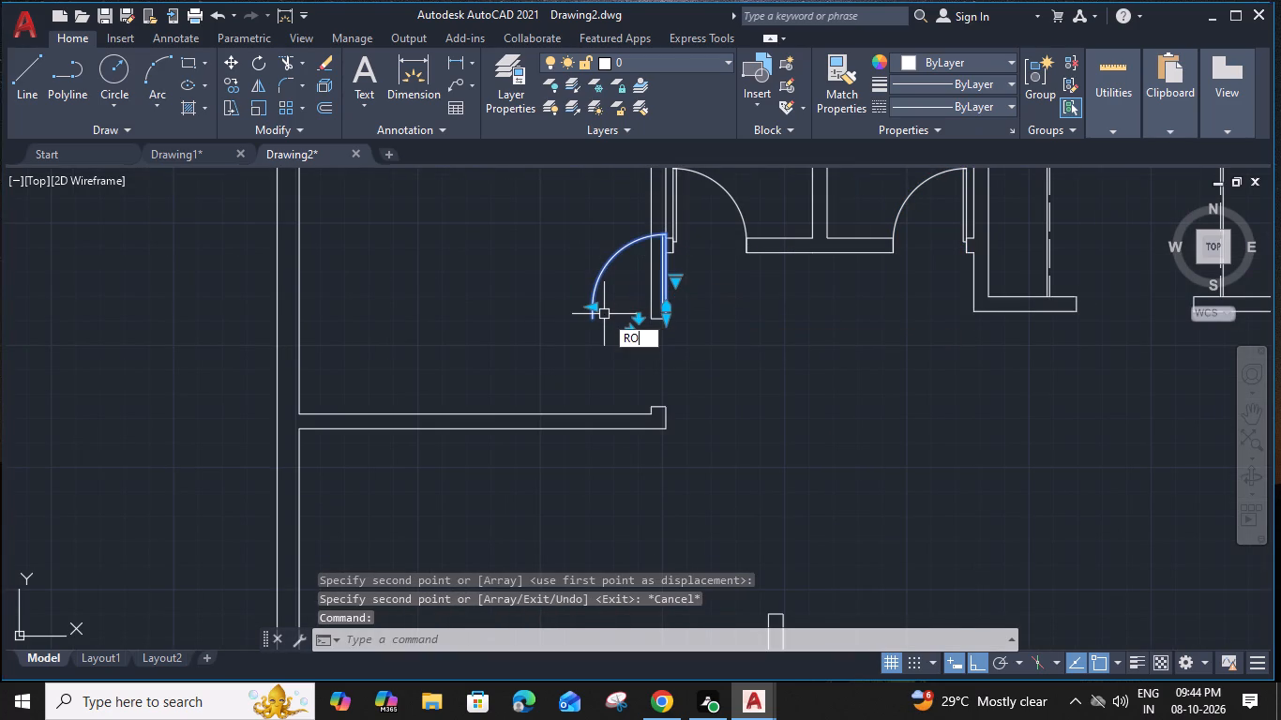
pyautogui.scroll(2, 685, 332)
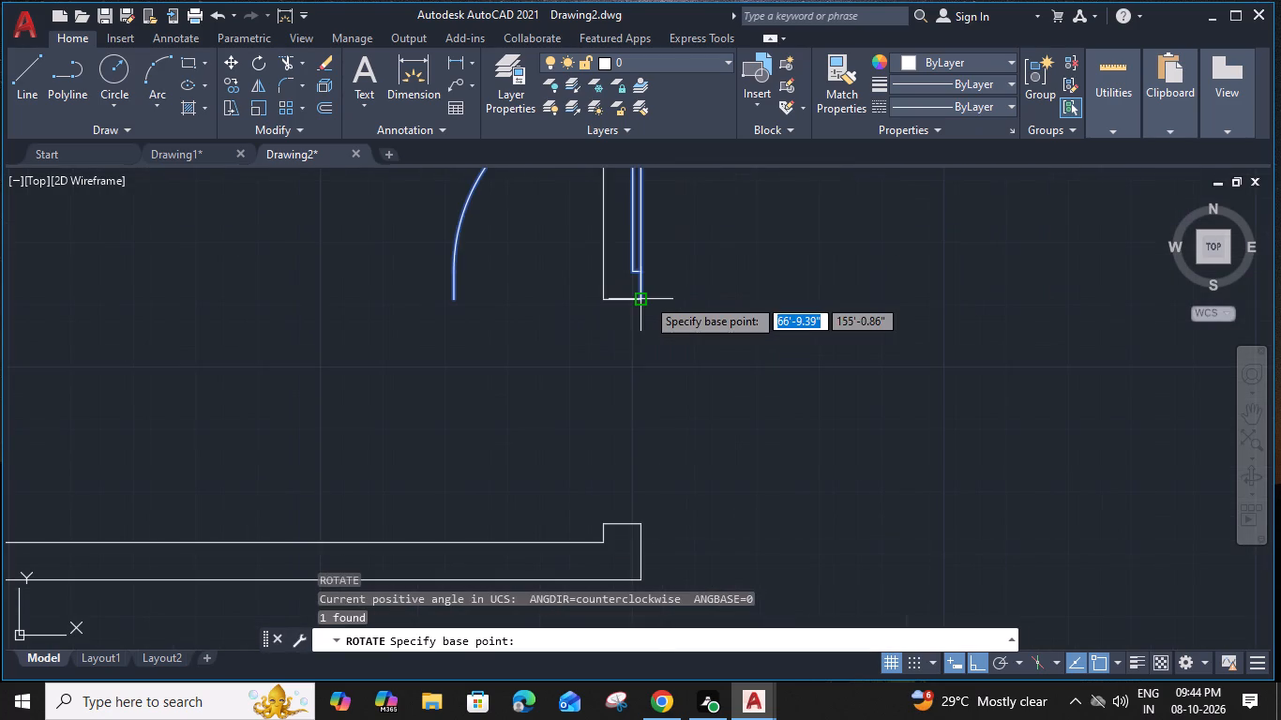
pyautogui.click(646, 297)
pyautogui.click(641, 262)
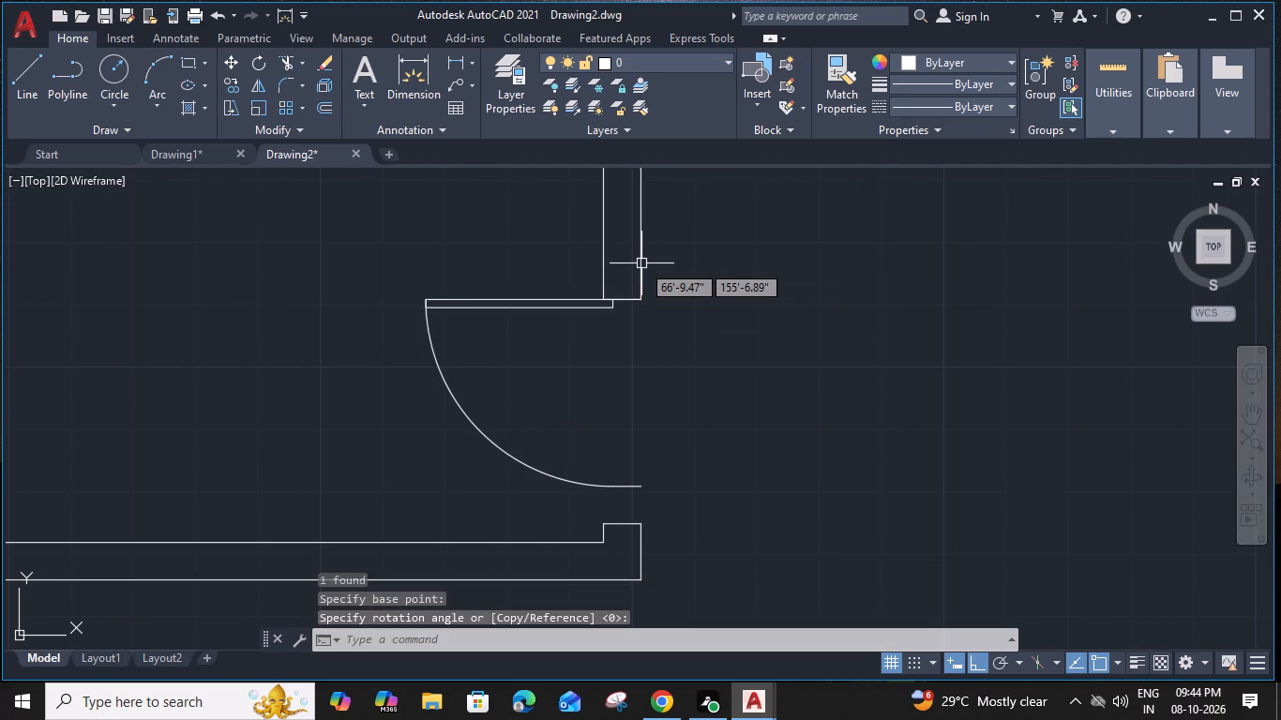
# Scale the large west room's door by reference from its wall-end corner so its width reaches the opening's south jamb.
pyautogui.click(501, 306)
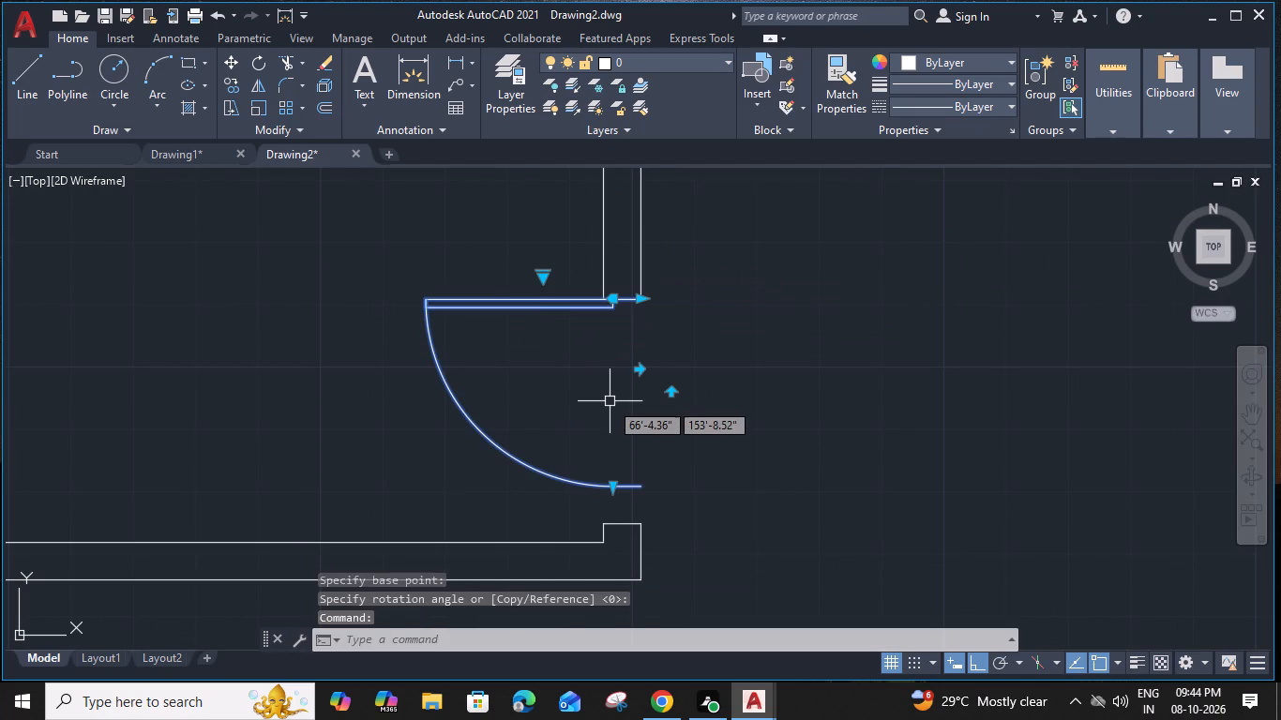
pyautogui.write('SC')
pyautogui.press('space')
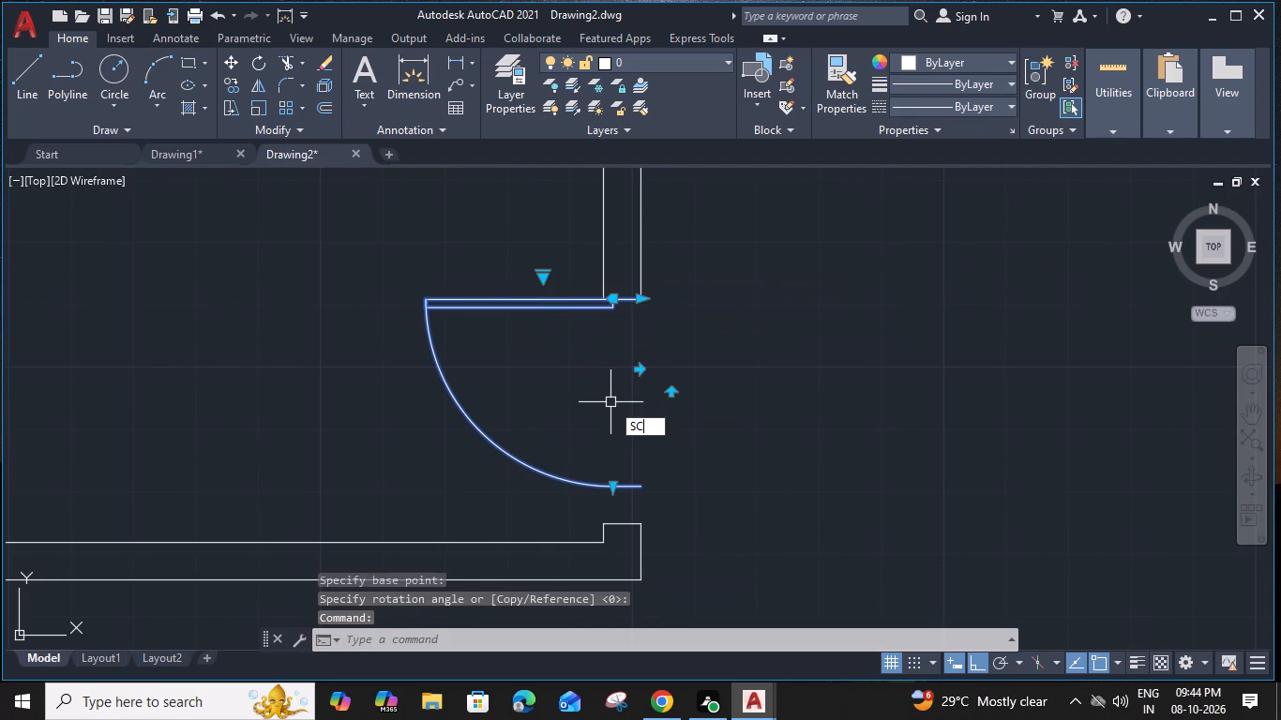
pyautogui.click(643, 297)
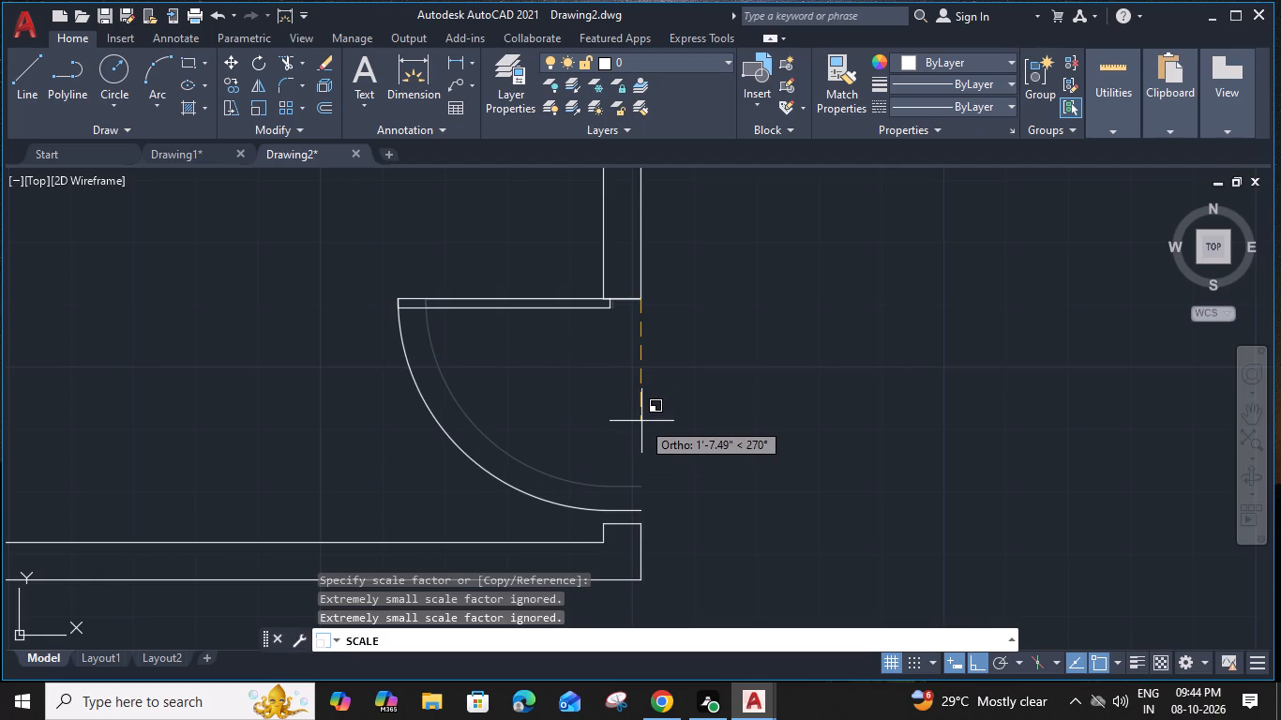
pyautogui.write('SC')
pyautogui.press('space')
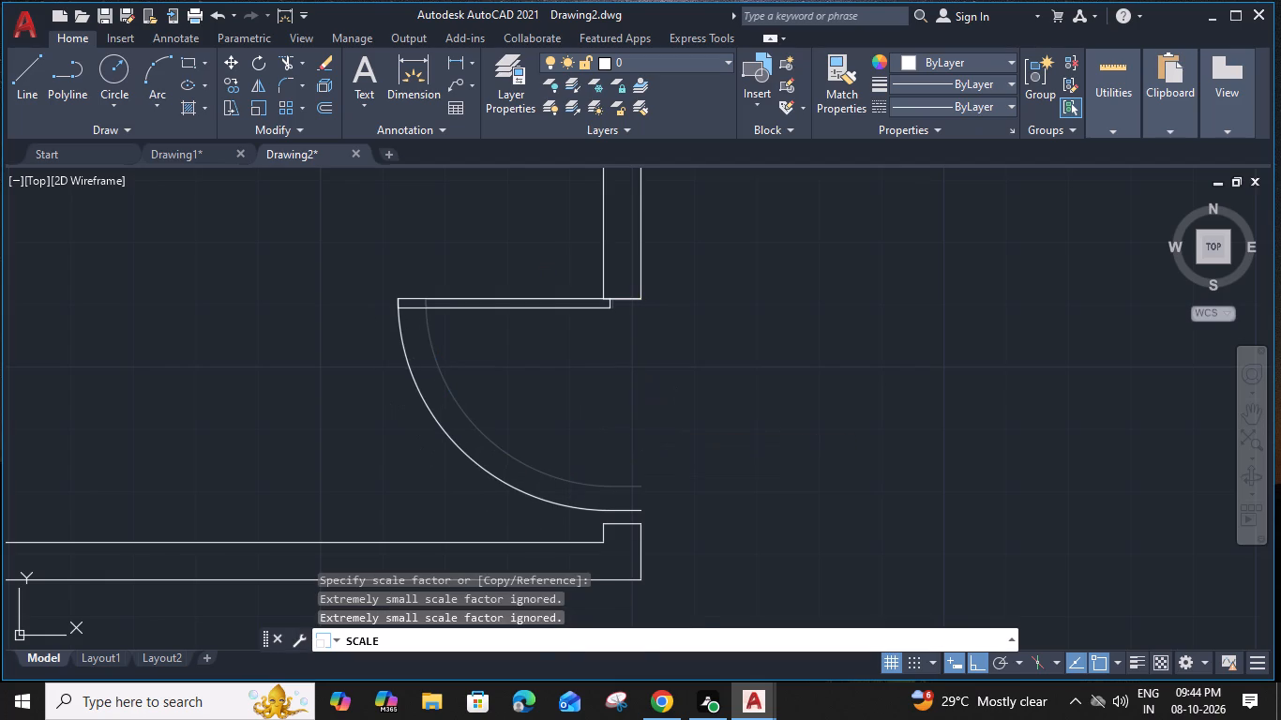
pyautogui.write('R')
pyautogui.press('space')
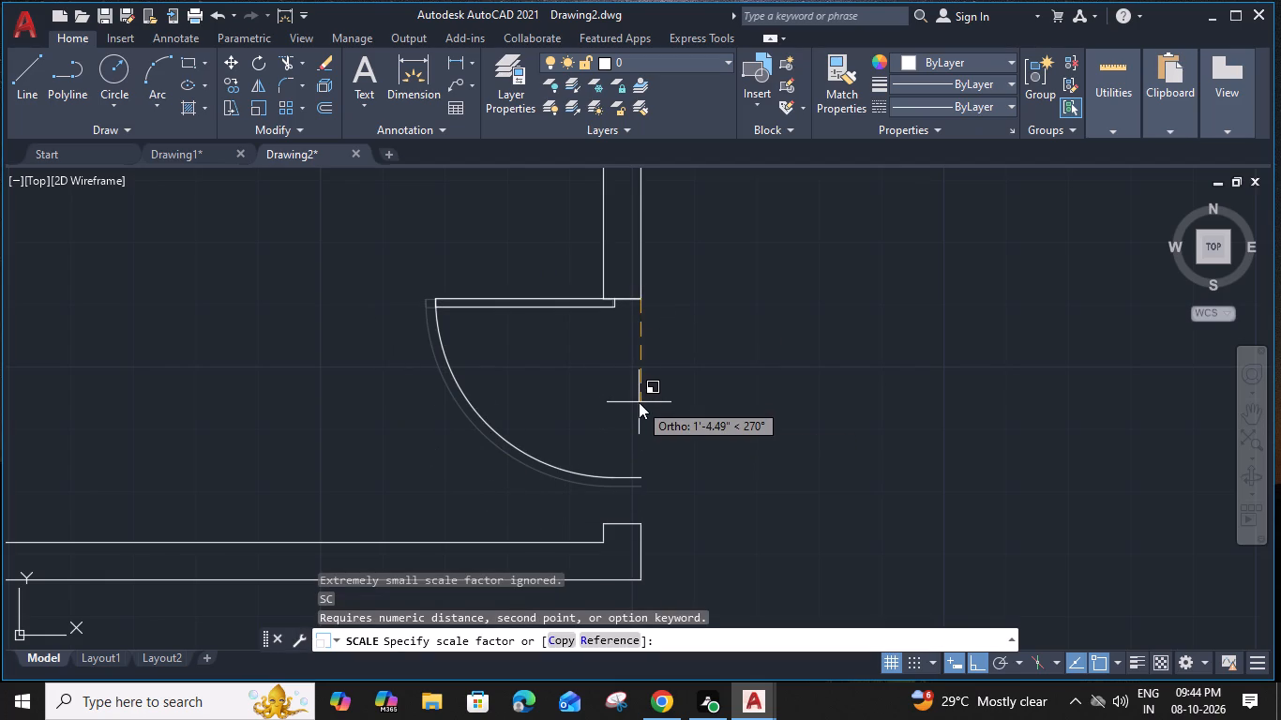
pyautogui.click(640, 298)
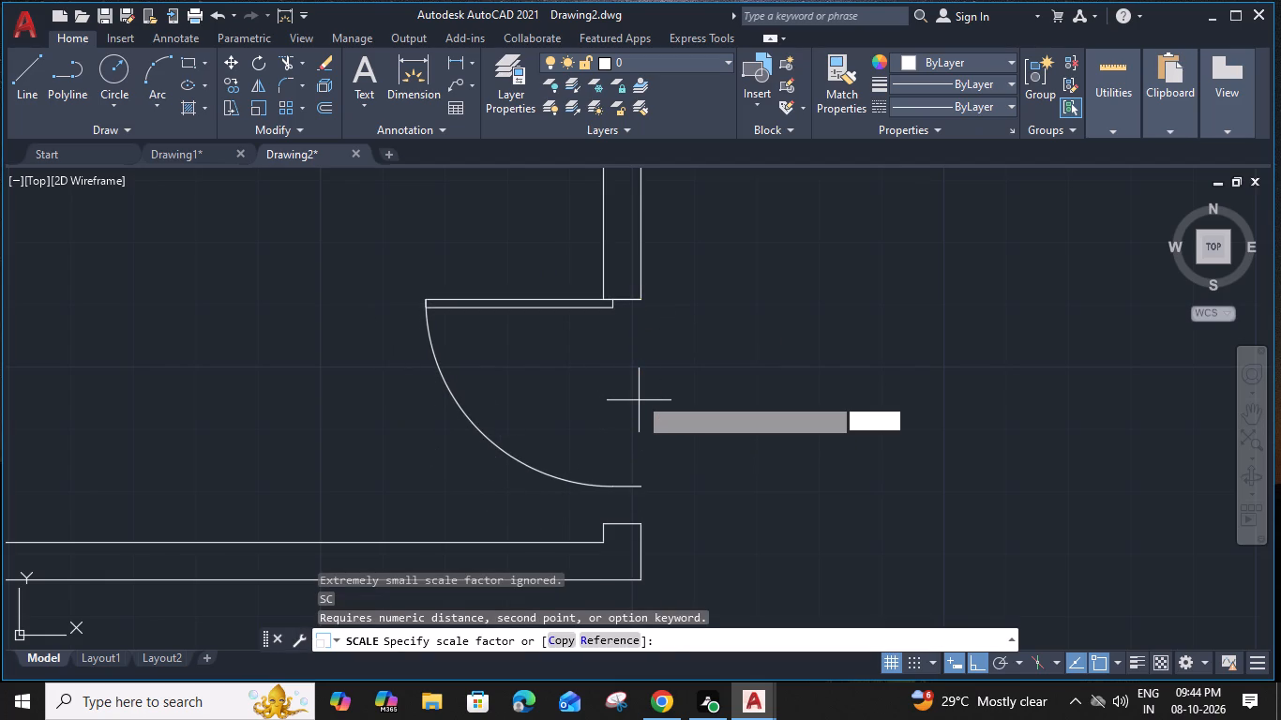
pyautogui.click(643, 482)
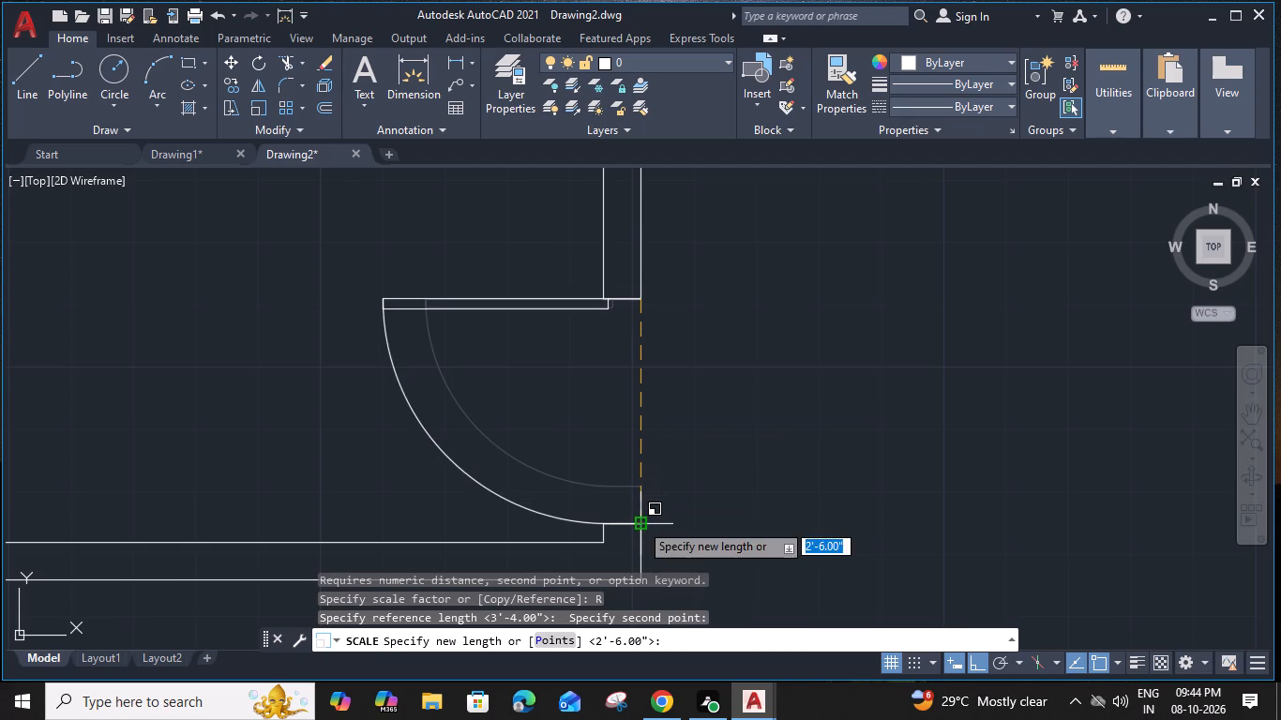
pyautogui.click(640, 522)
# Flip the large west room's door vertically so its hinge sits at the opening's south jamb.
pyautogui.click(505, 501)
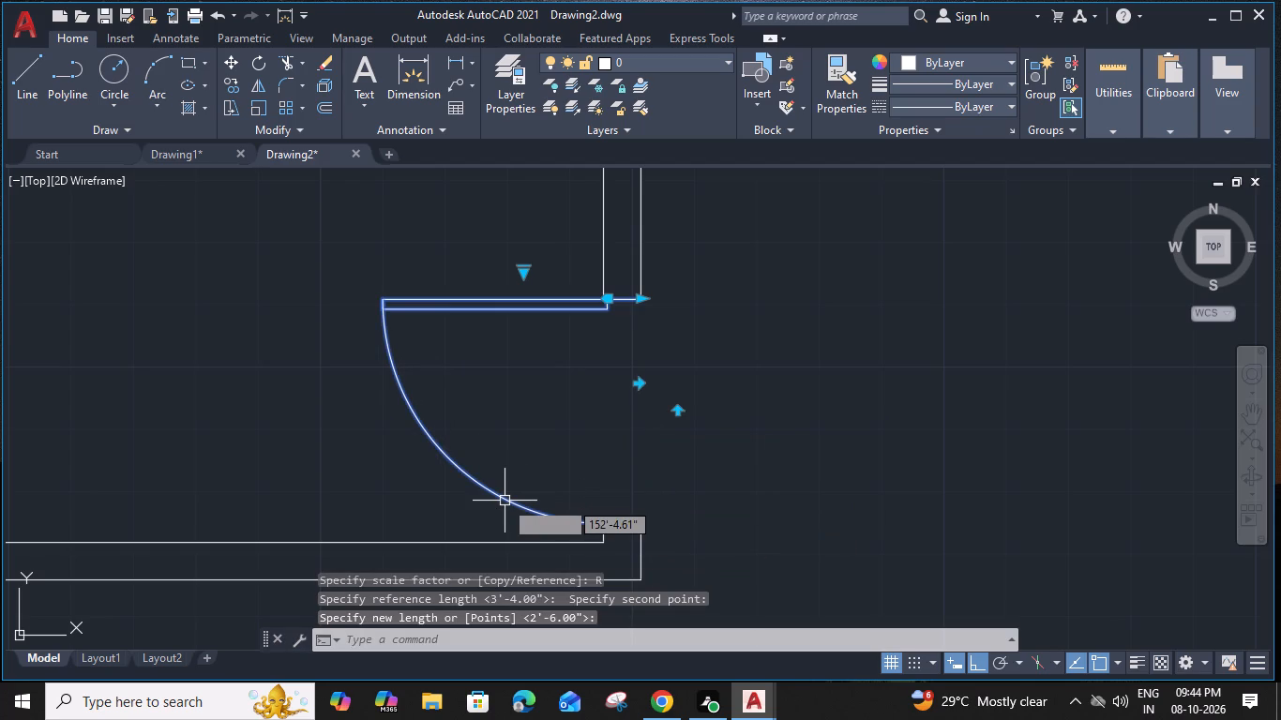
pyautogui.click(681, 412)
pyautogui.scroll(-3, 681, 412)
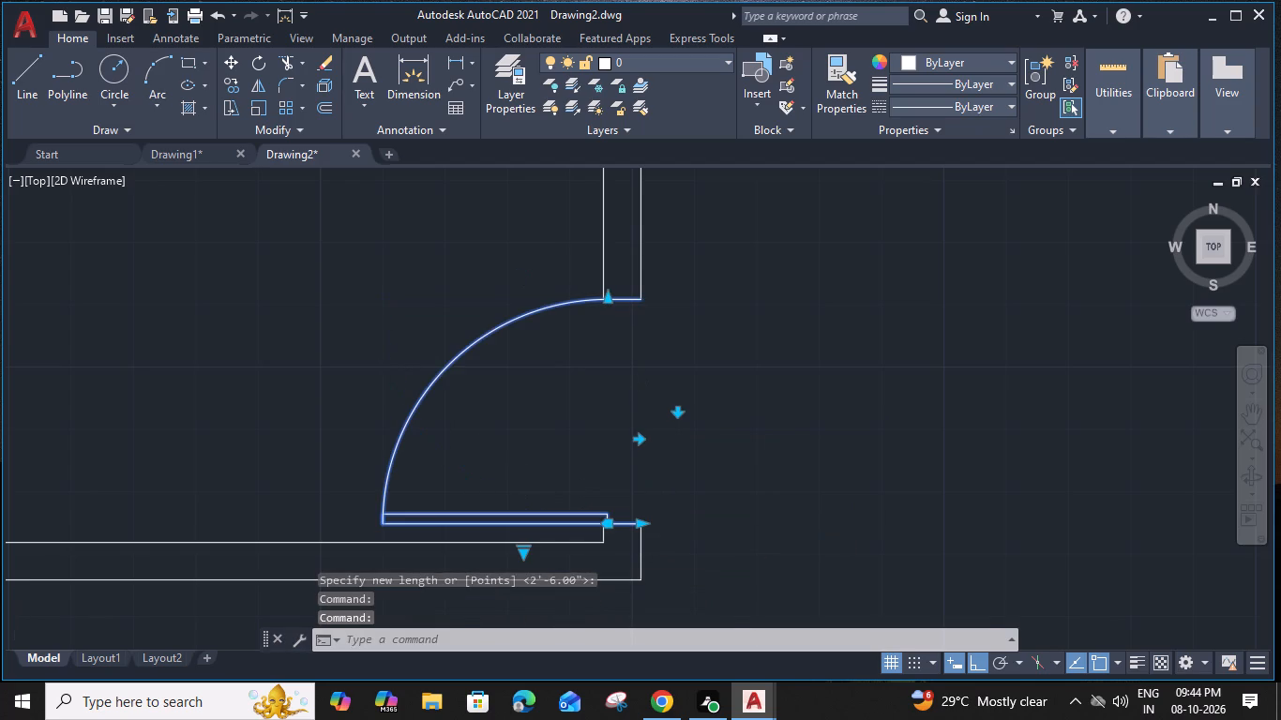
pyautogui.press('Escape')
# Copy the westernmost small room's door to the opening west of the staircase, from its hinge-side lower corner to the west jamb's lower corner.
pyautogui.moveTo(836, 441); pyautogui.dragTo(582, 378, button='middle')
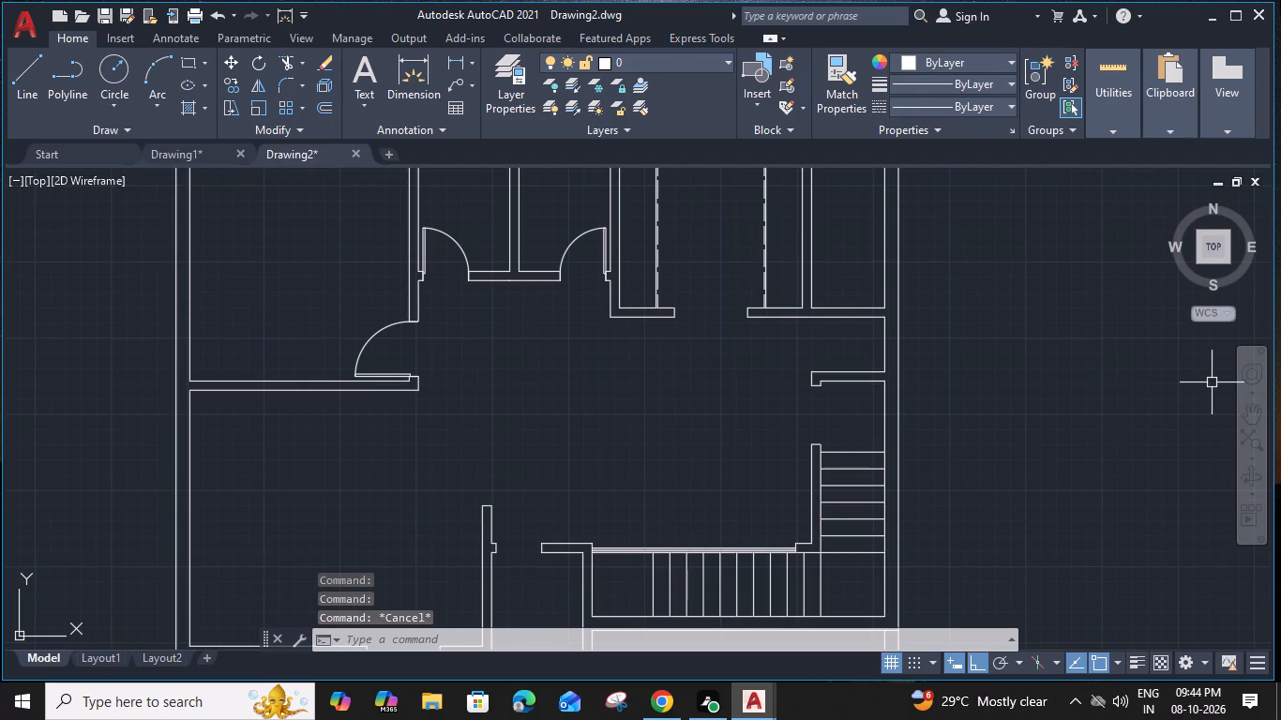
pyautogui.scroll(1, 435, 264)
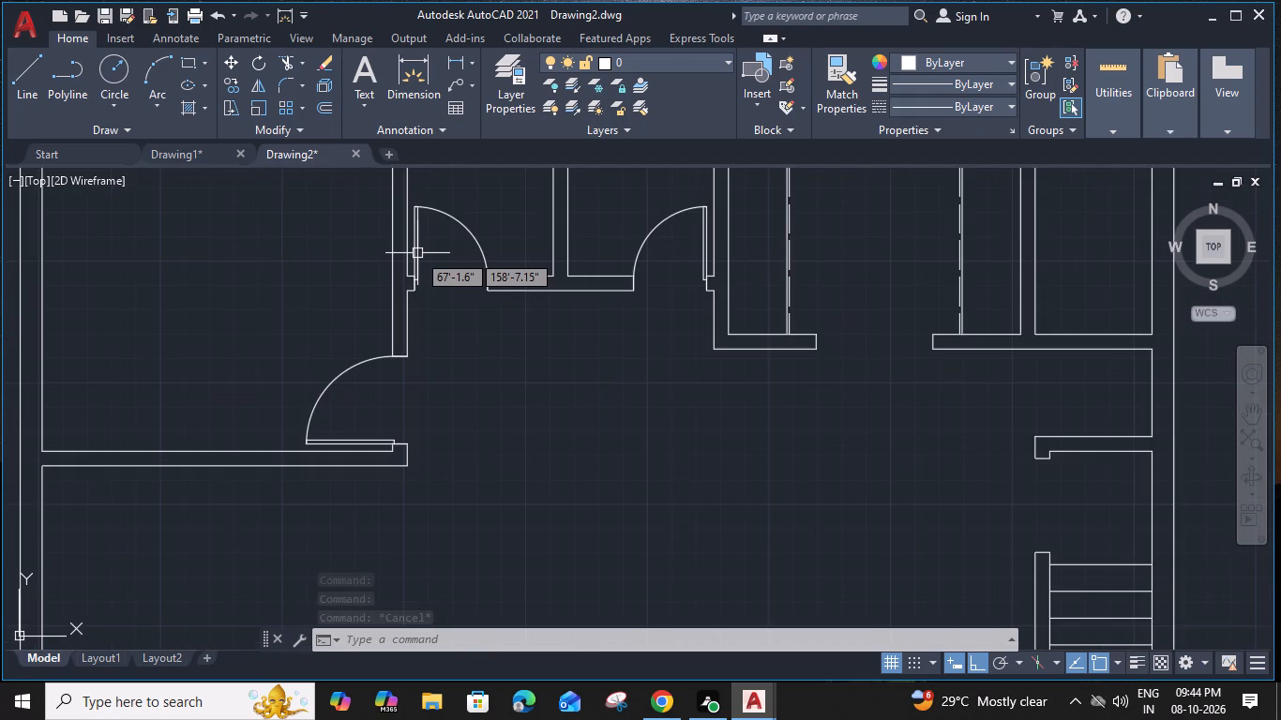
pyautogui.click(417, 253)
pyautogui.press('c')
pyautogui.press('o')
pyautogui.press('space')
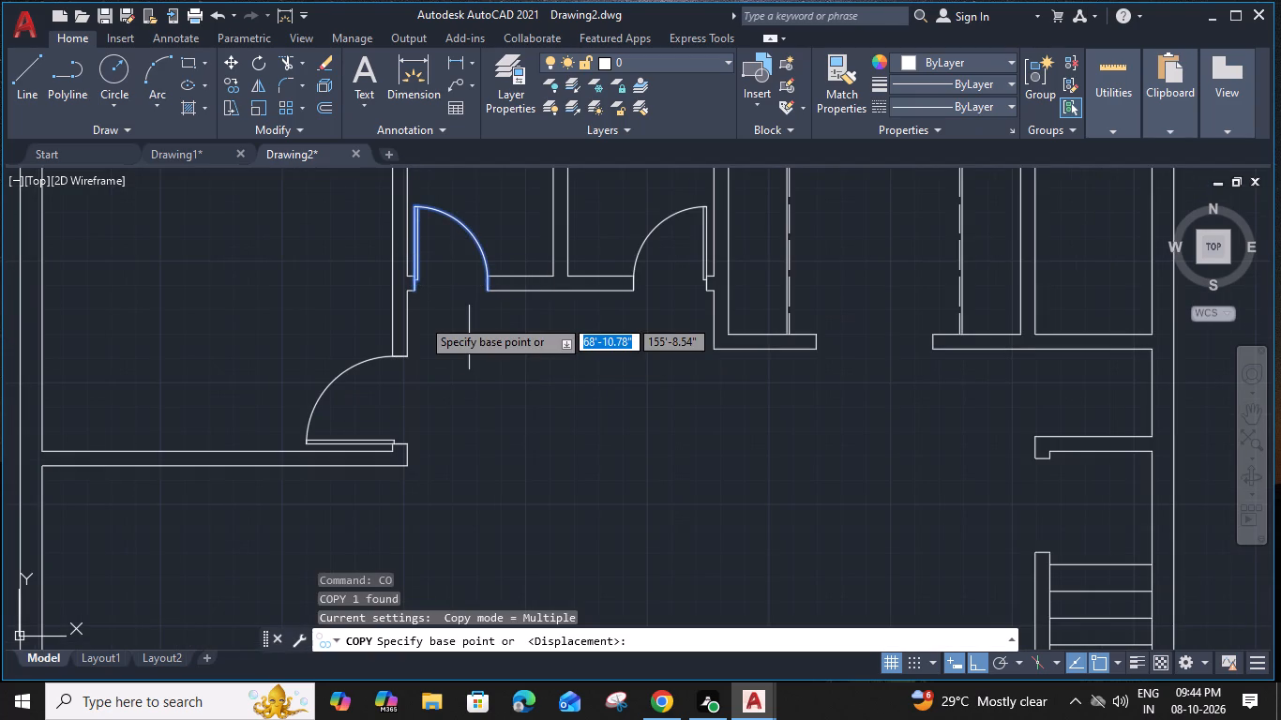
pyautogui.click(414, 292)
pyautogui.scroll(-2, 414, 292)
pyautogui.scroll(3, 466, 463)
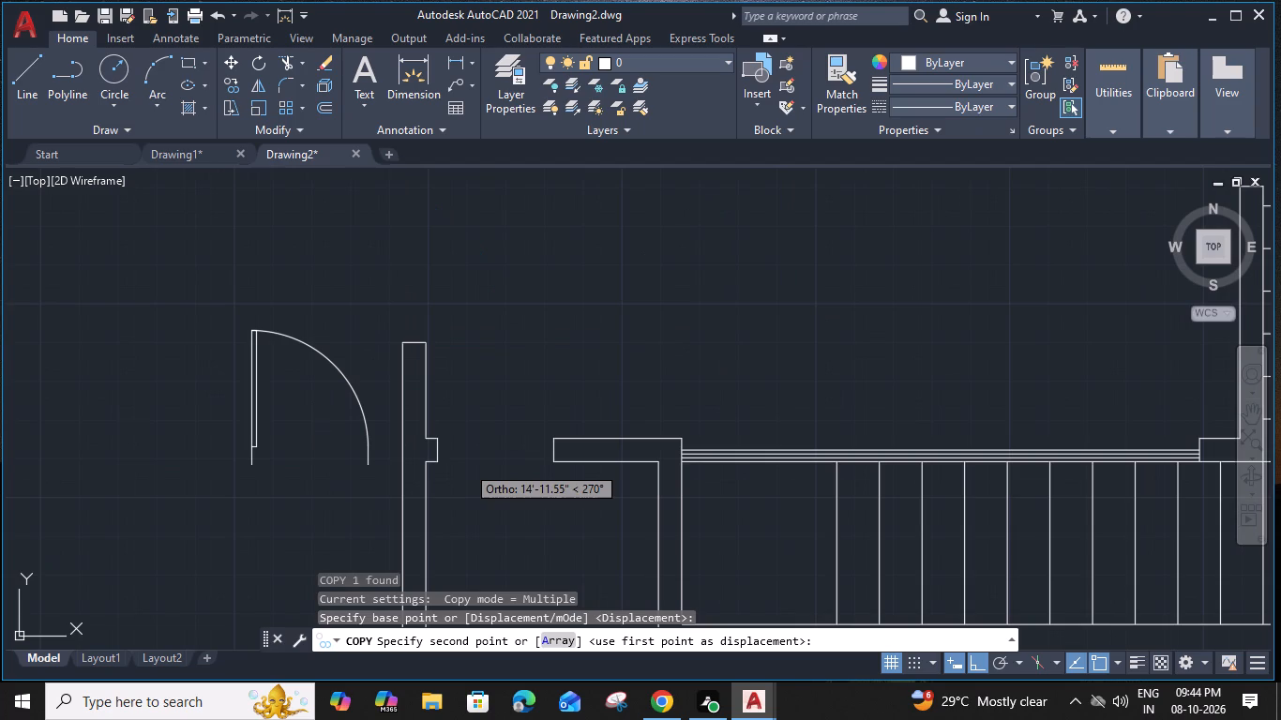
pyautogui.click(438, 462)
pyautogui.press('Escape')
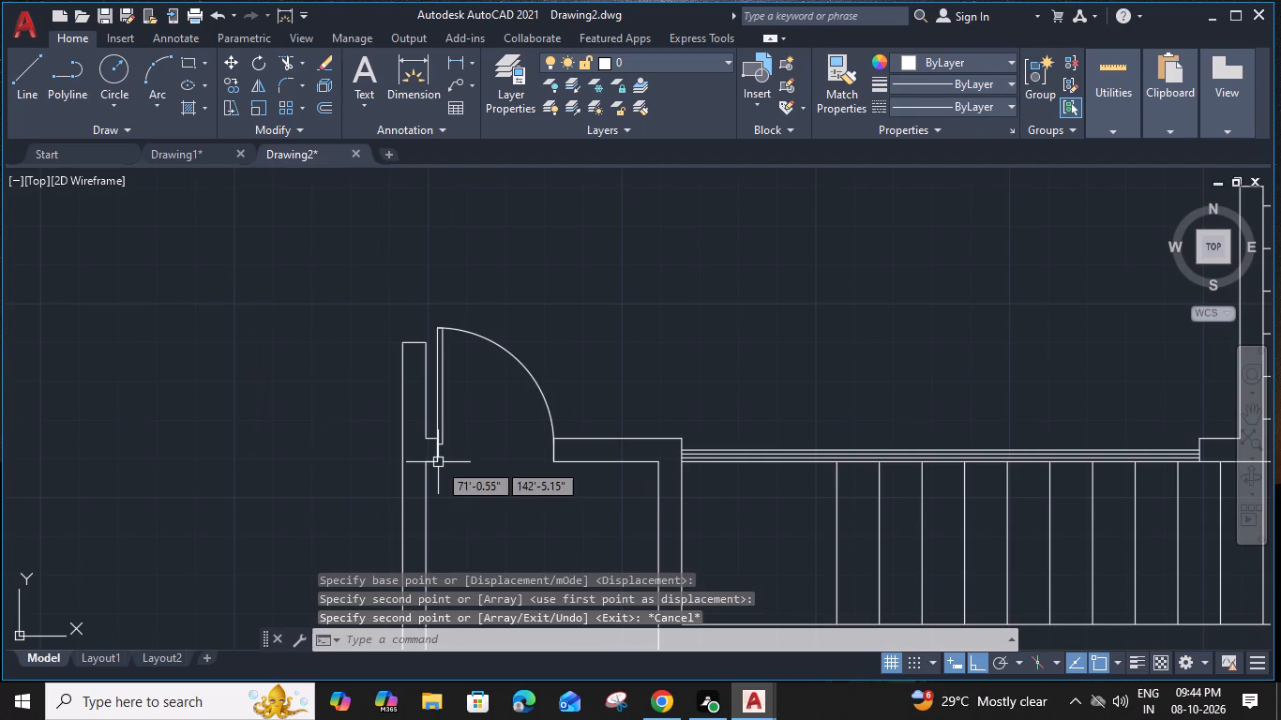
# Flip the copied door vertically so it swings south into the small room beside the staircase.
pyautogui.click(445, 421)
pyautogui.click(482, 461)
# Draw a short line across the south wall of the narrow north-east room, from the room's inner south-west corner.
pyautogui.scroll(-3, 481, 458)
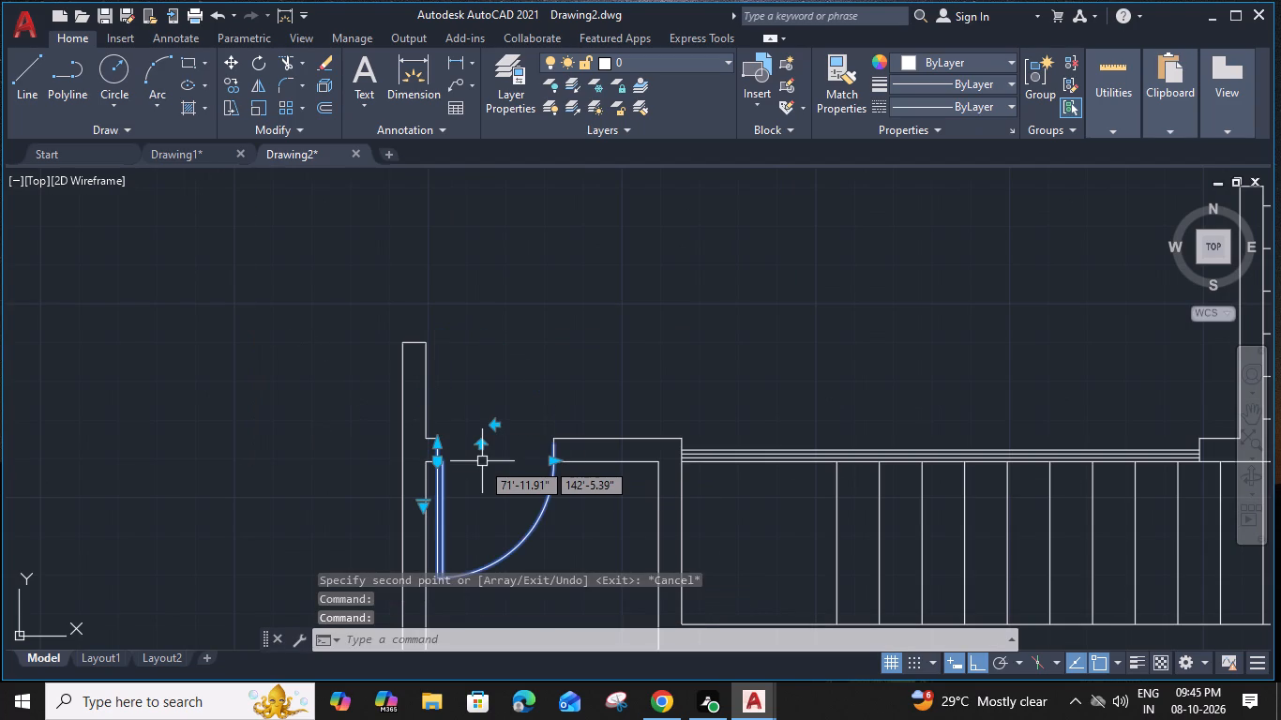
pyautogui.moveTo(641, 405); pyautogui.dragTo(581, 397, button='middle')
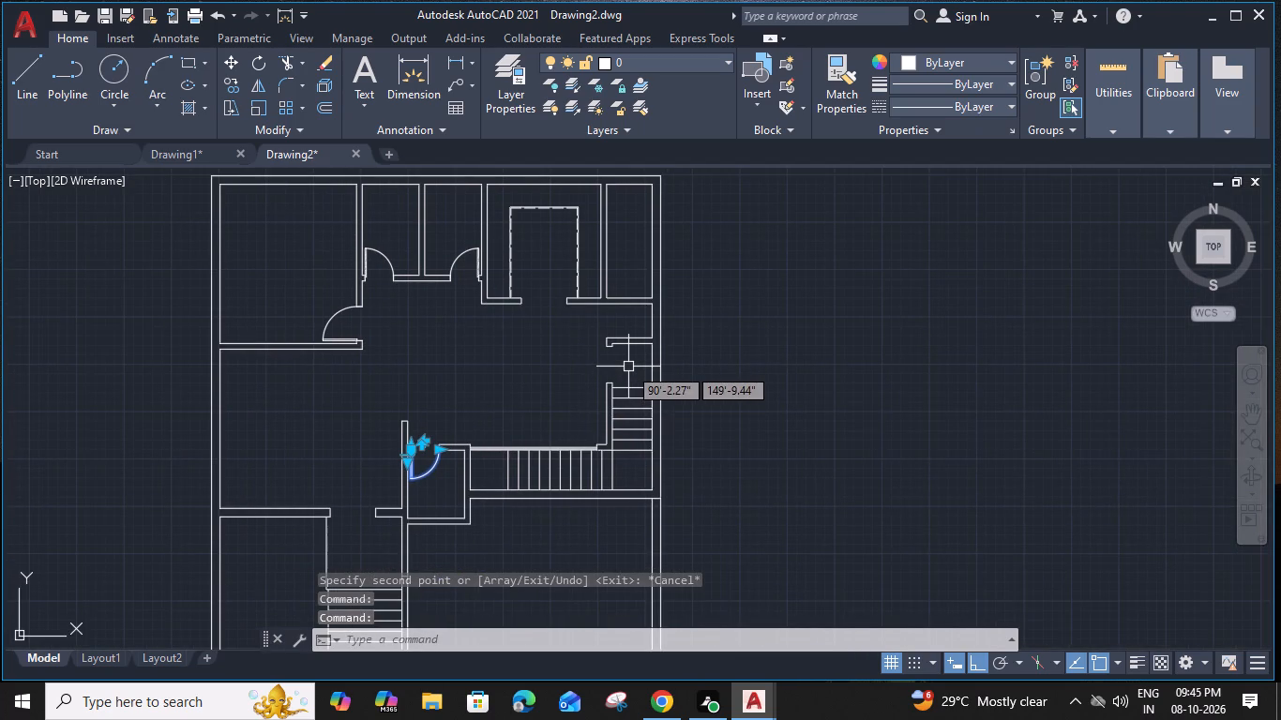
pyautogui.moveTo(628, 367); pyautogui.dragTo(624, 435, button='middle')
pyautogui.scroll(3, 628, 361)
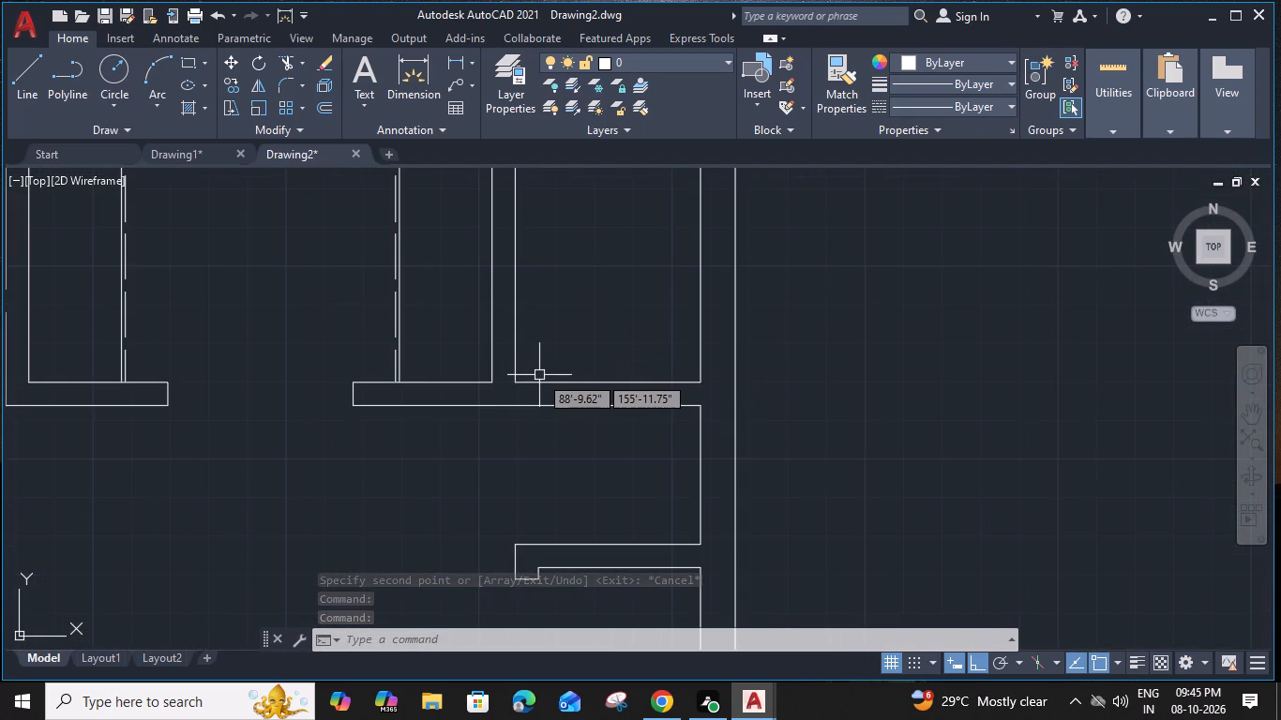
pyautogui.press('l')
pyautogui.press('space')
pyautogui.click(512, 382)
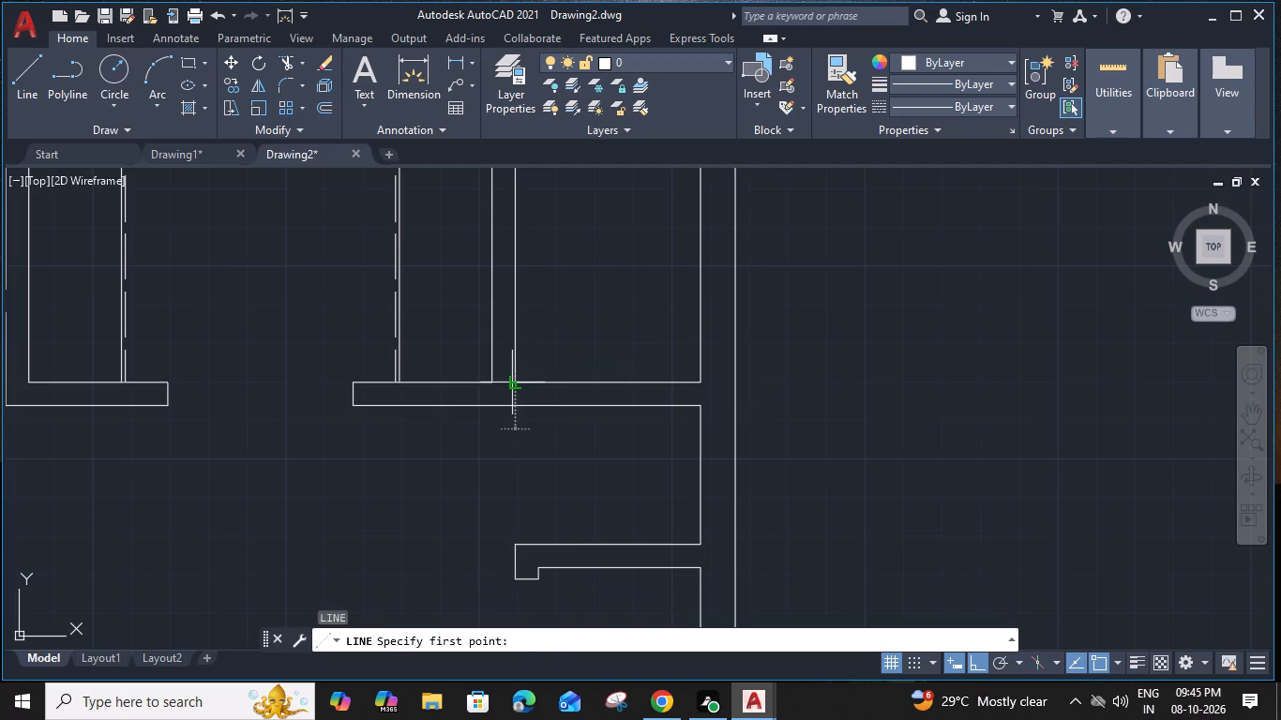
pyautogui.click(514, 406)
pyautogui.press('Escape')
# Offset the short wall line 3" east, and offset that result another 2' east to mark the door jambs.
pyautogui.click(513, 391)
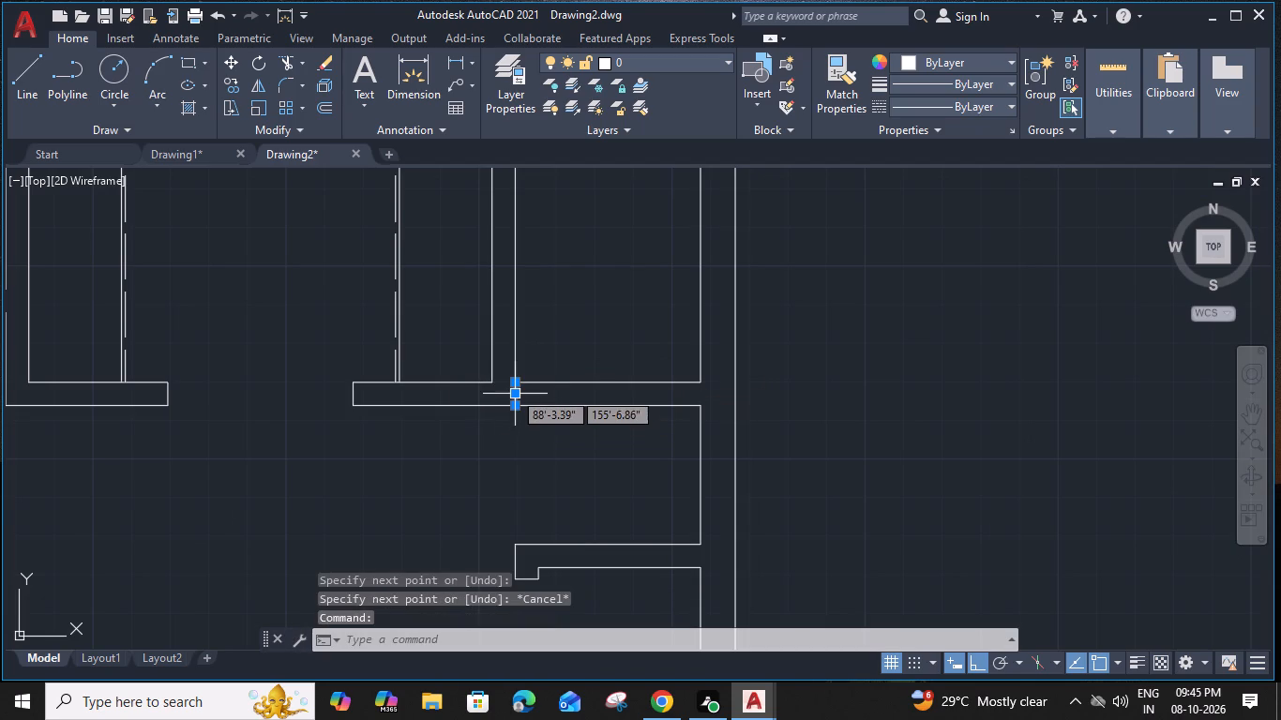
pyautogui.press('o')
pyautogui.press('space')
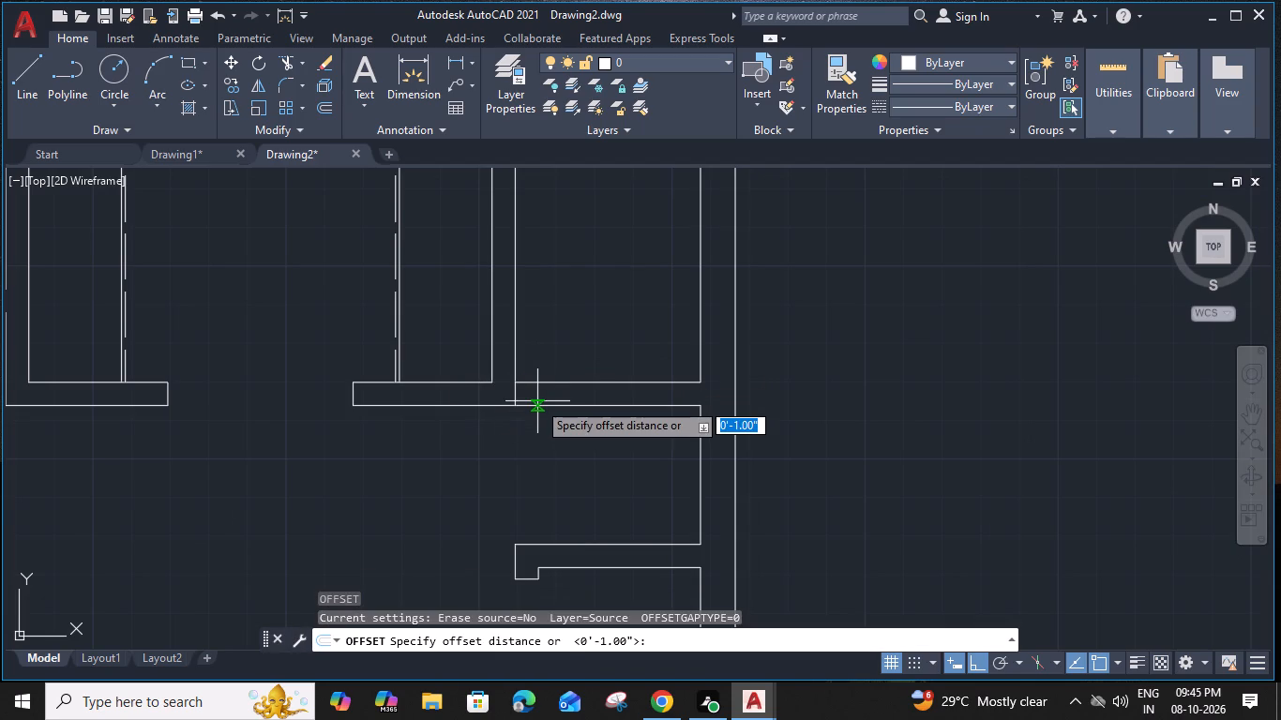
pyautogui.press('3')
pyautogui.hotkey('shift', '"')
pyautogui.press('Return')
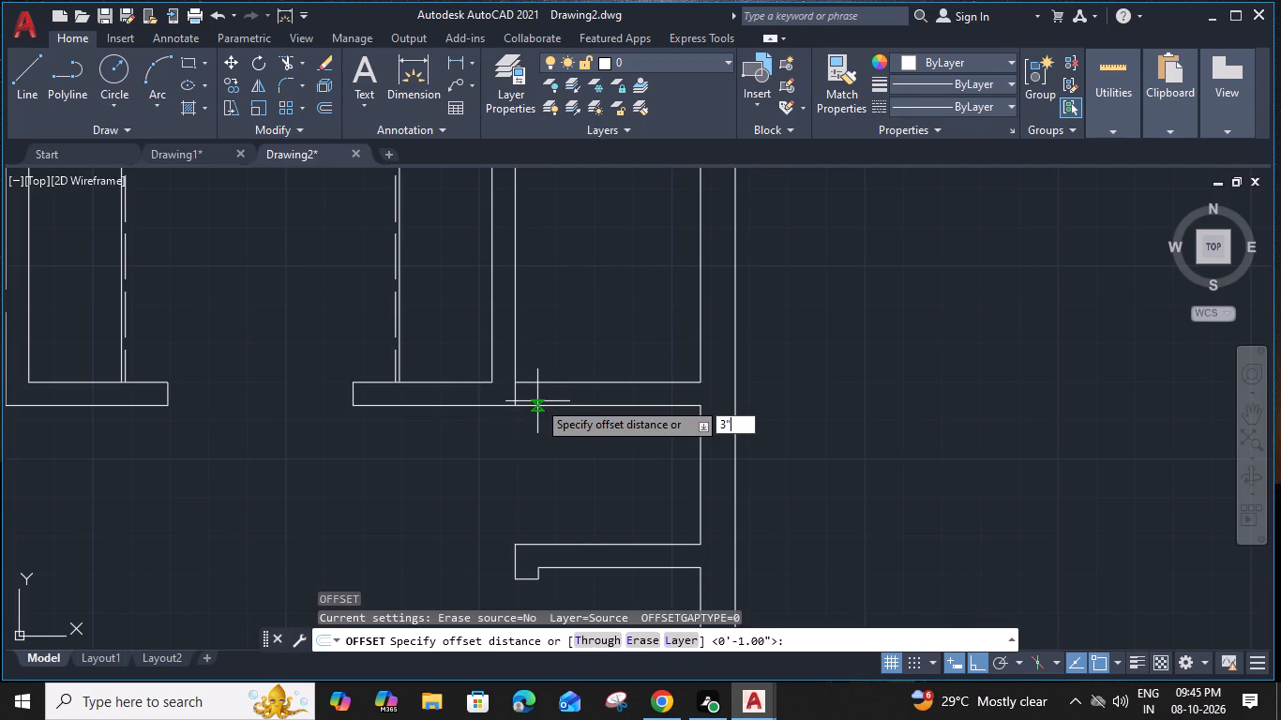
pyautogui.click(558, 391)
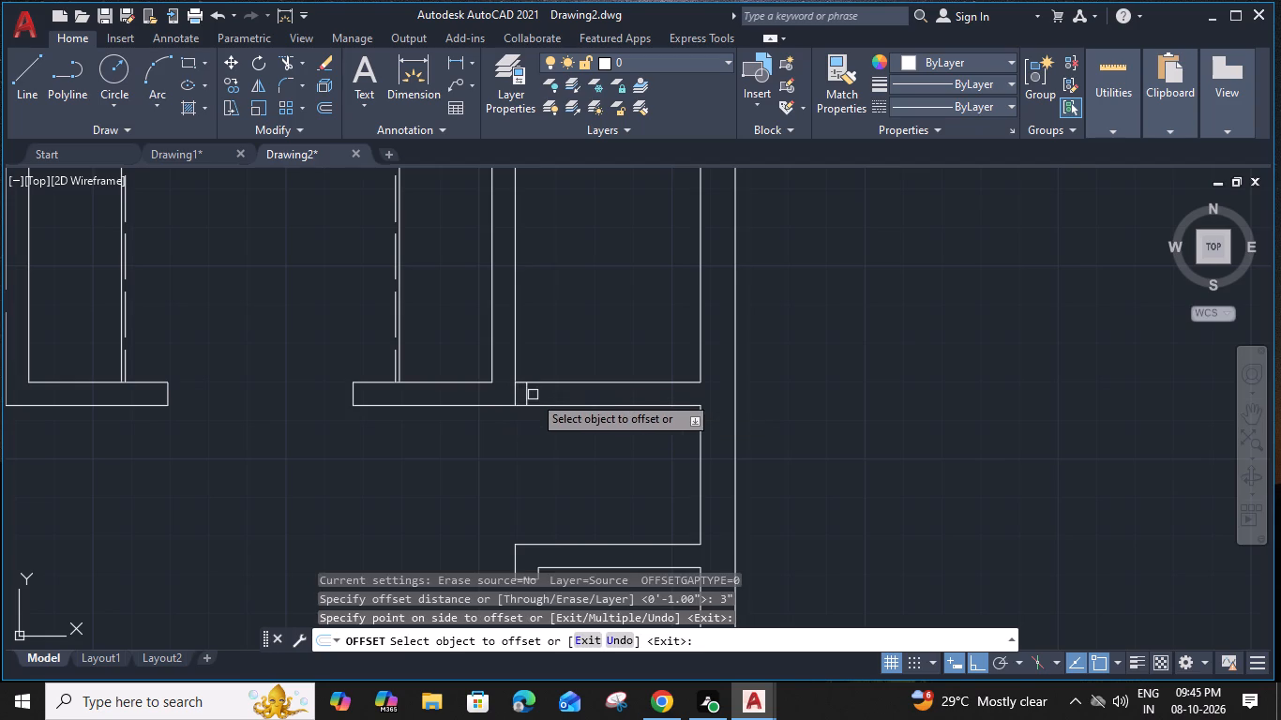
pyautogui.click(529, 392)
pyautogui.write("2'")
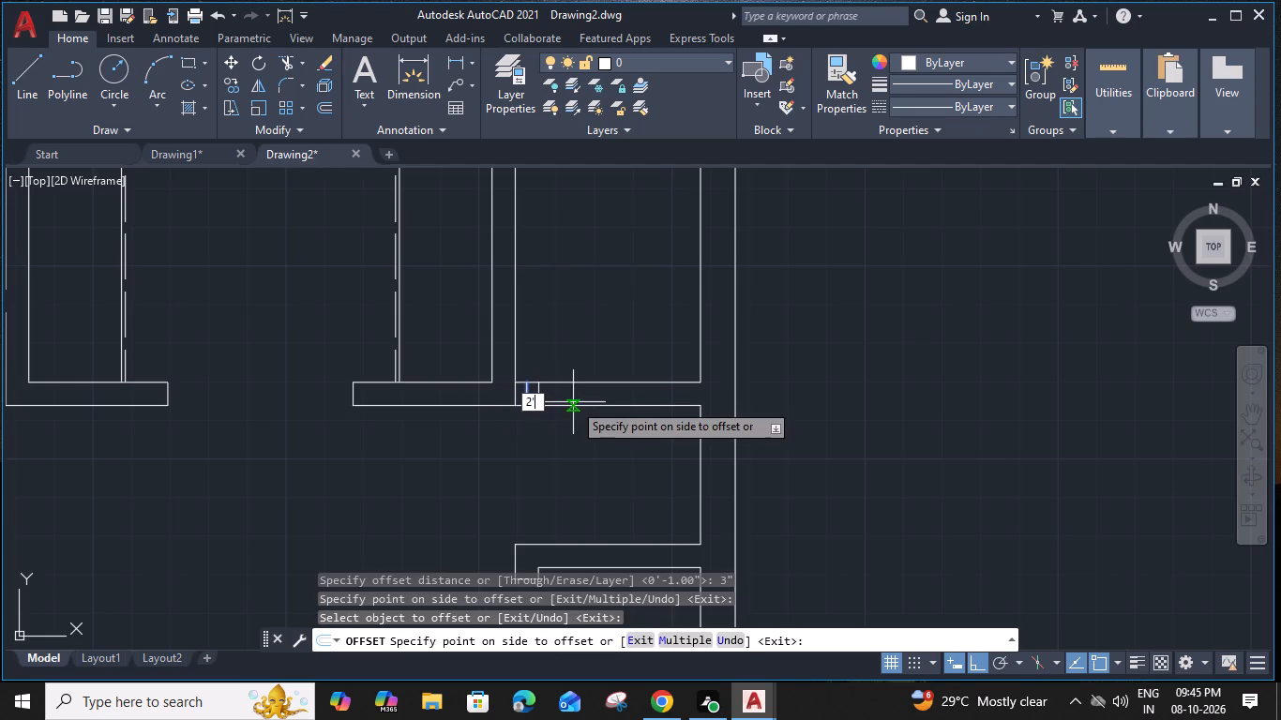
pyautogui.press('space')
pyautogui.press('Escape')
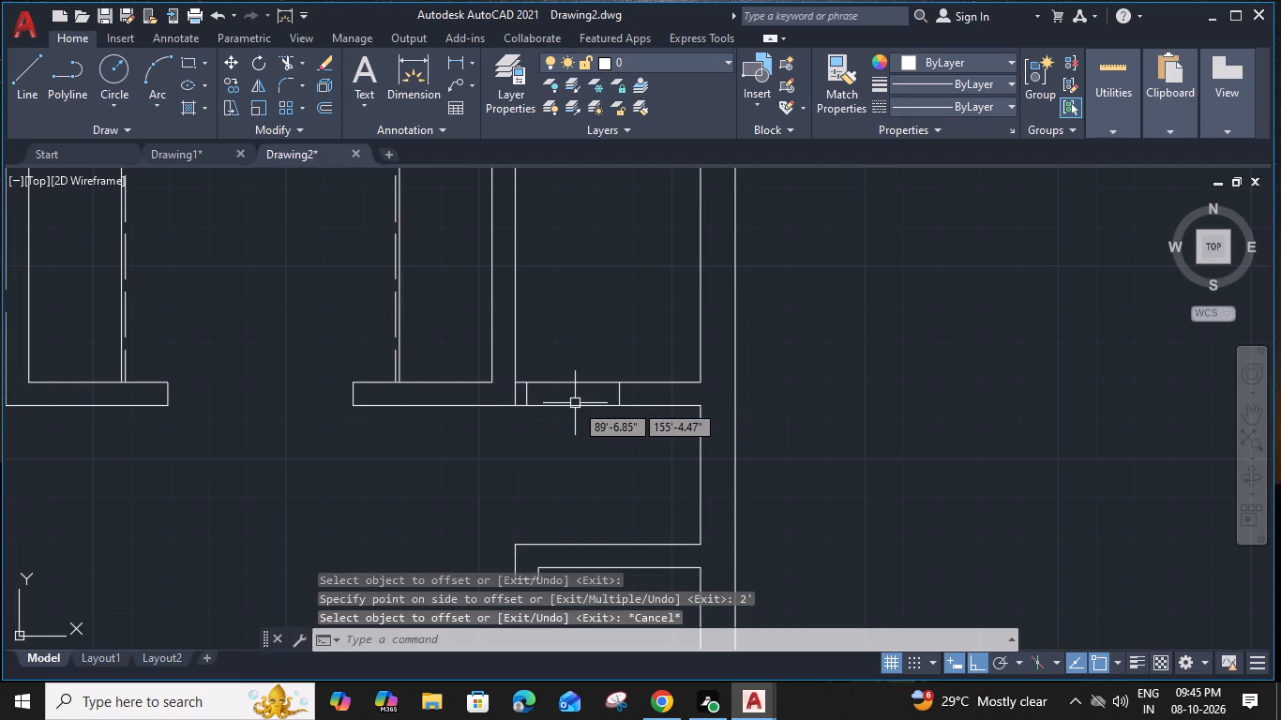
# Trim away the original short line and both wall lines between the jambs to open the narrow north-east room's doorway.
pyautogui.press('t')
pyautogui.write('R')
pyautogui.press('space')
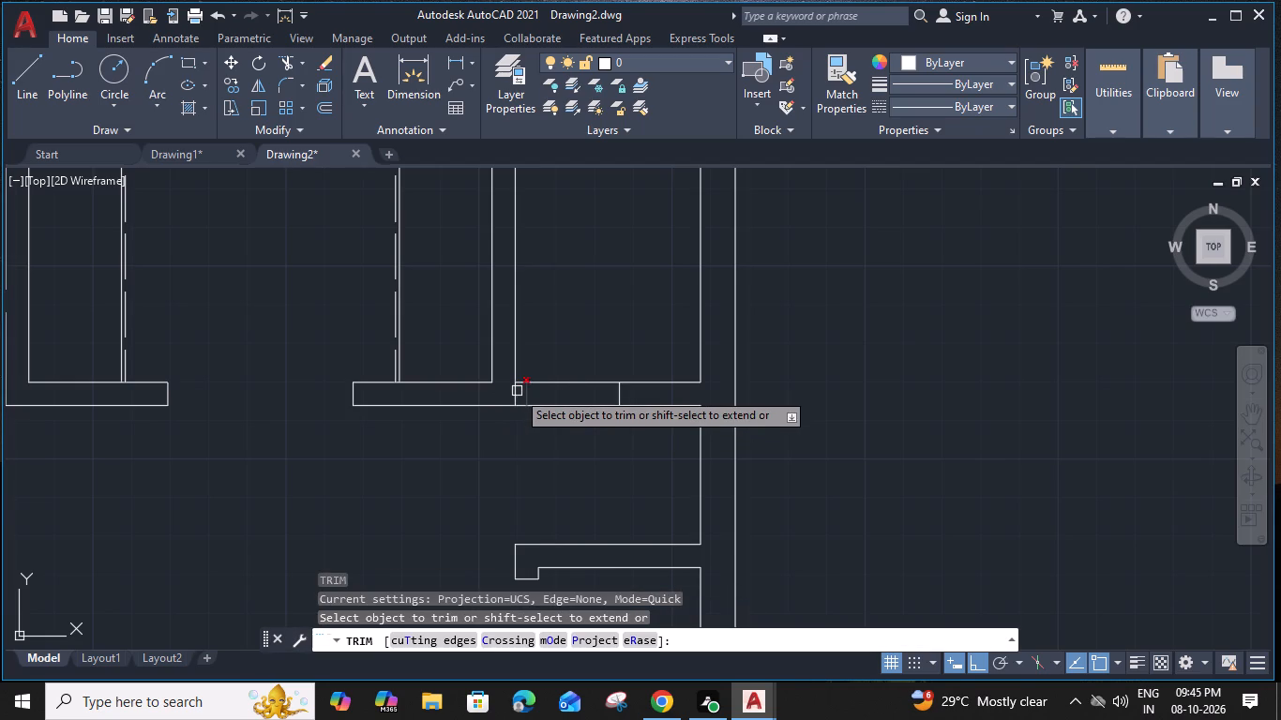
pyautogui.click(516, 390)
pyautogui.click(566, 384)
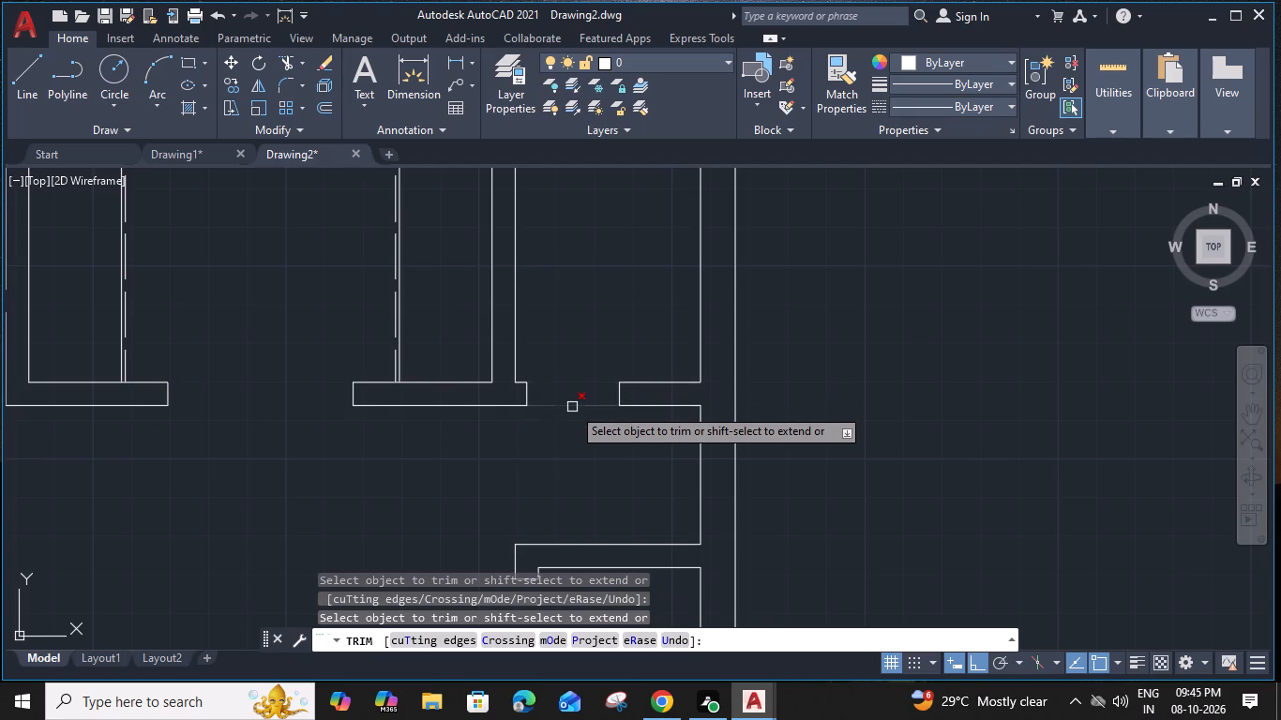
pyautogui.click(572, 407)
pyautogui.press('Escape')
# Copy the westernmost small room's door to the new north-east opening, from its hinge-side lower corner to the west jamb's lower corner.
pyautogui.scroll(-2, 568, 402)
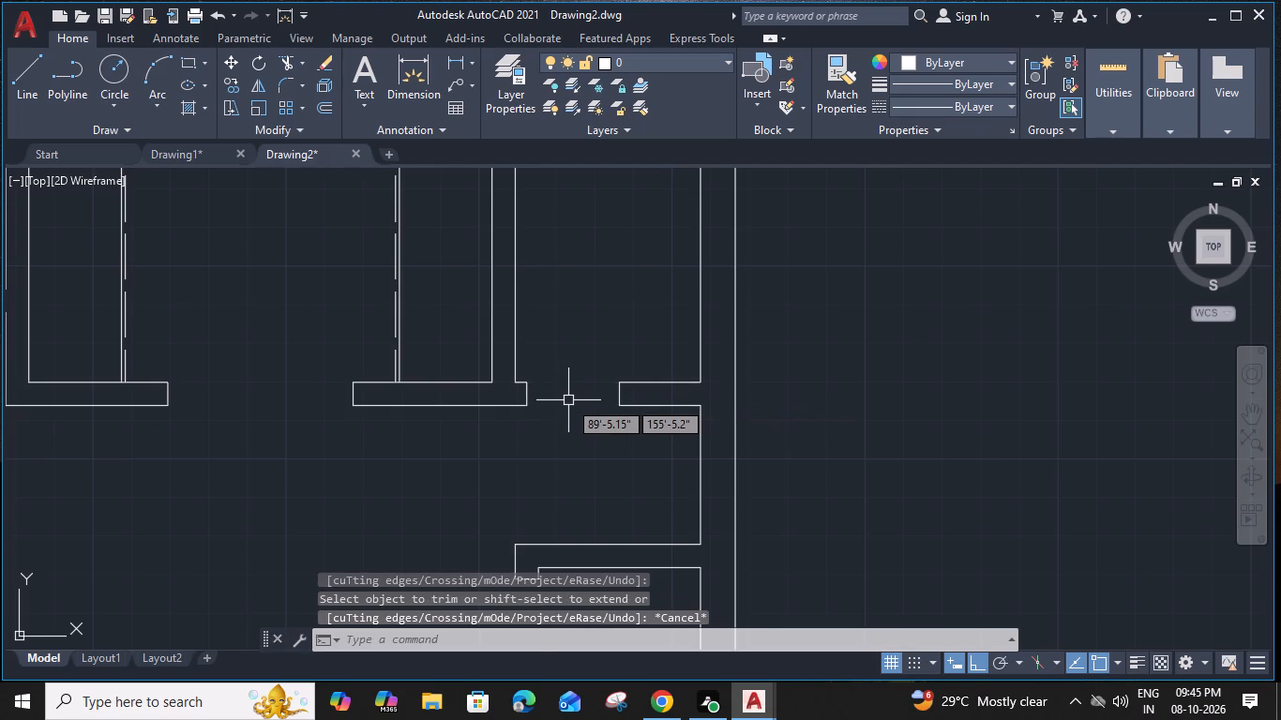
pyautogui.click(201, 333)
pyautogui.write('CO')
pyautogui.press('space')
pyautogui.scroll(2, 148, 368)
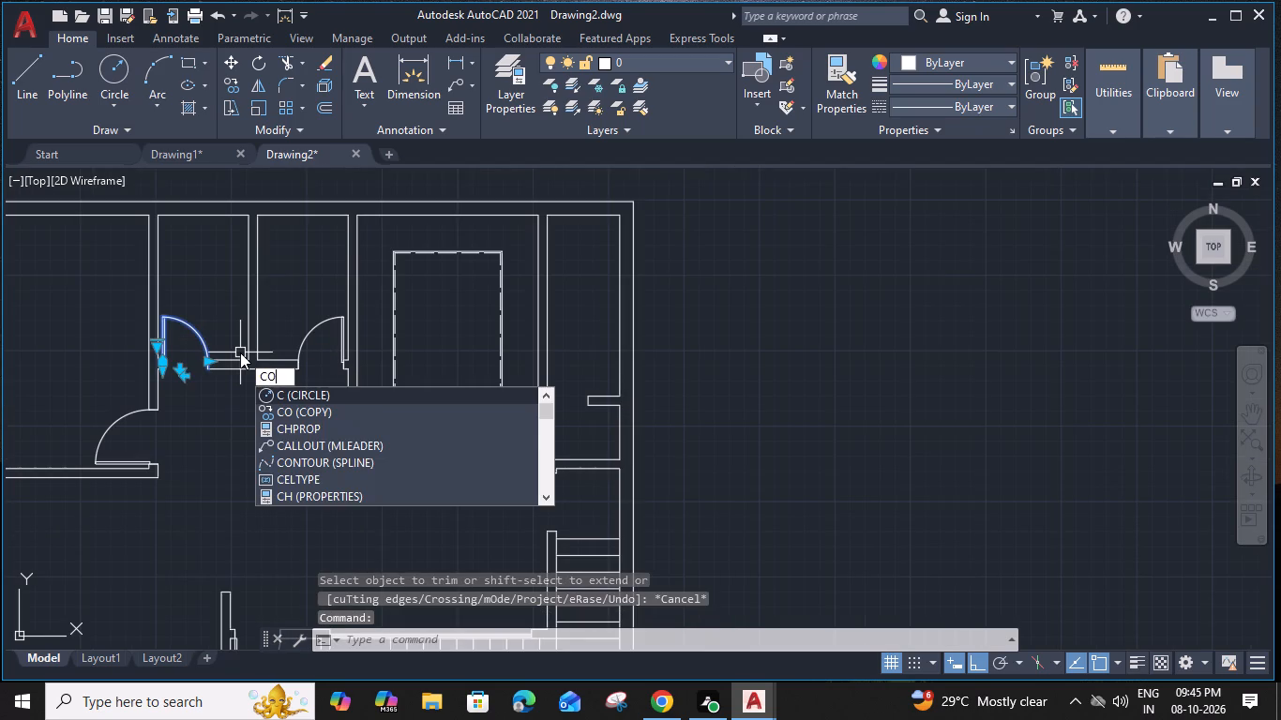
pyautogui.click(175, 366)
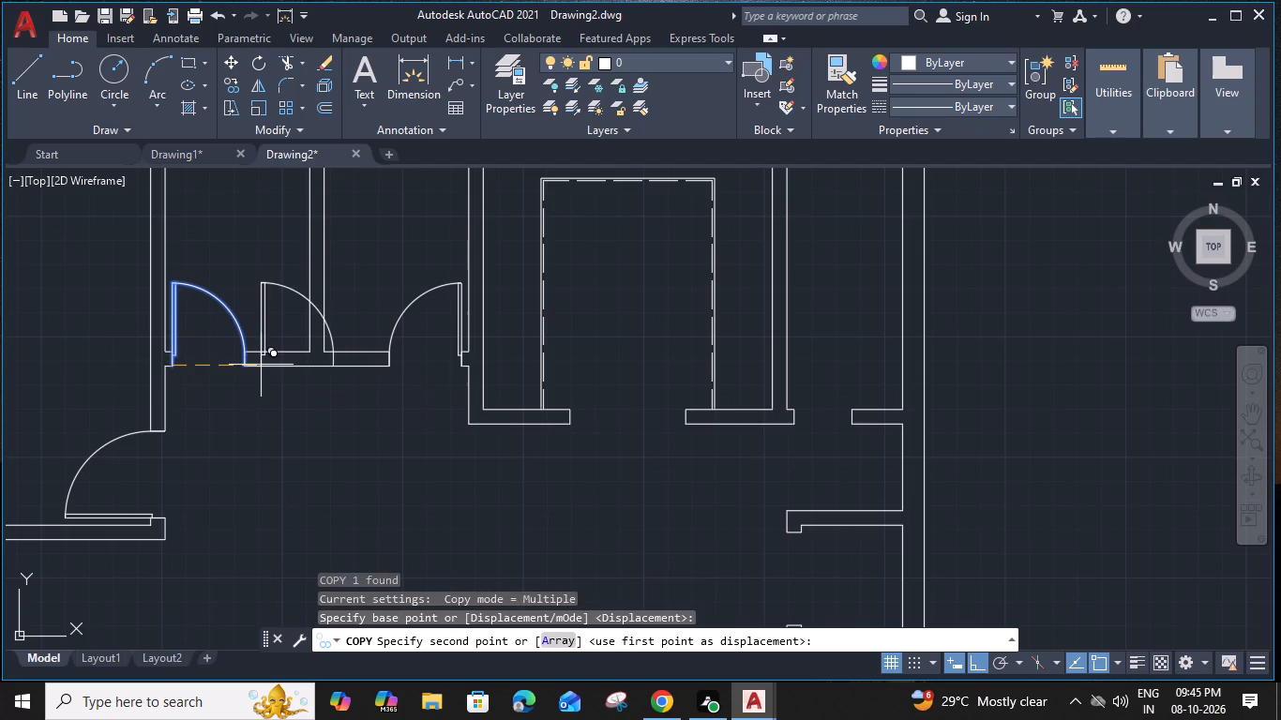
pyautogui.click(799, 425)
pyautogui.press('Escape')
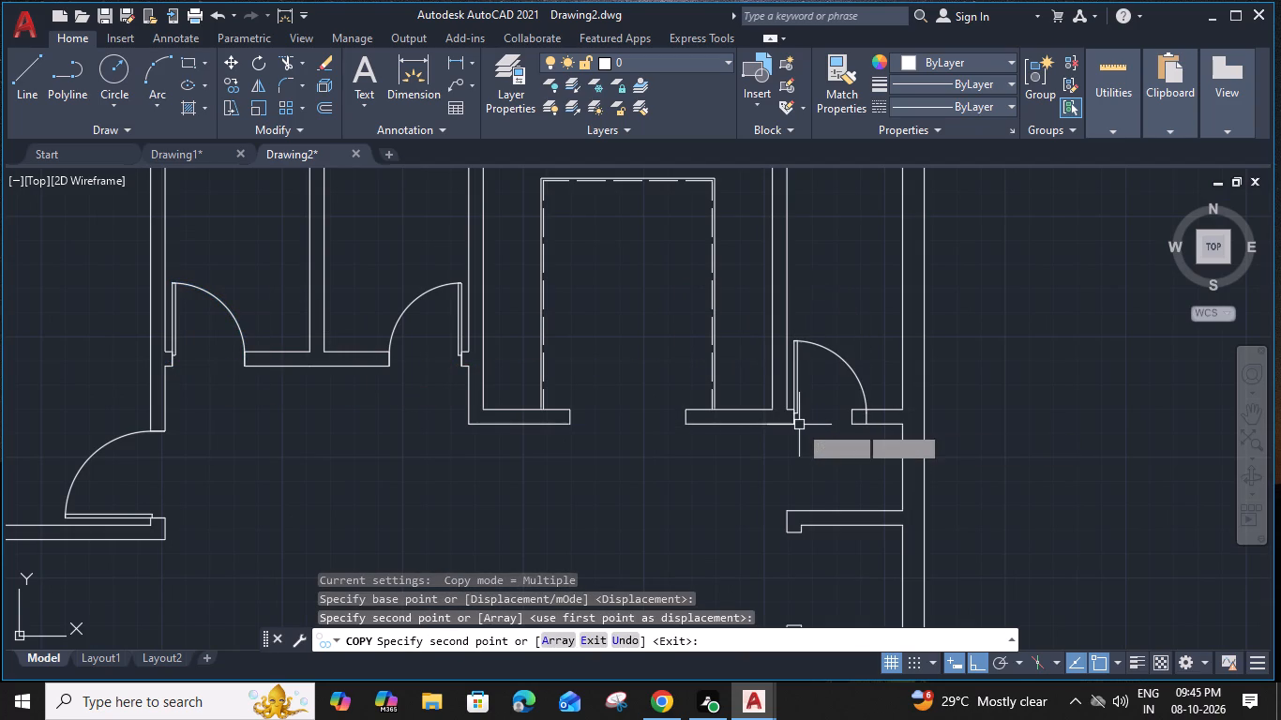
# Scale the new north-east door by reference from its hinge-side lower corner, fitting its width to the opening's east jamb.
pyautogui.moveTo(827, 419); pyautogui.dragTo(765, 414, button='middle')
pyautogui.click(734, 372)
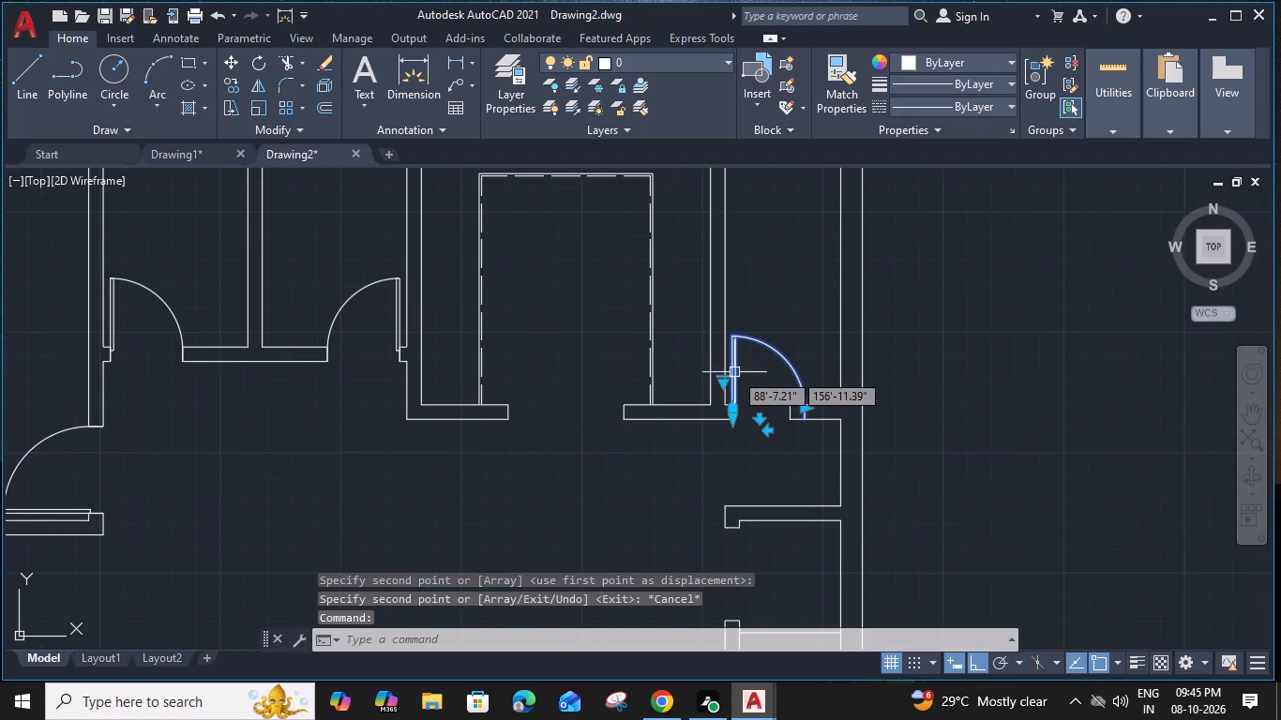
pyautogui.write('SC')
pyautogui.press('space')
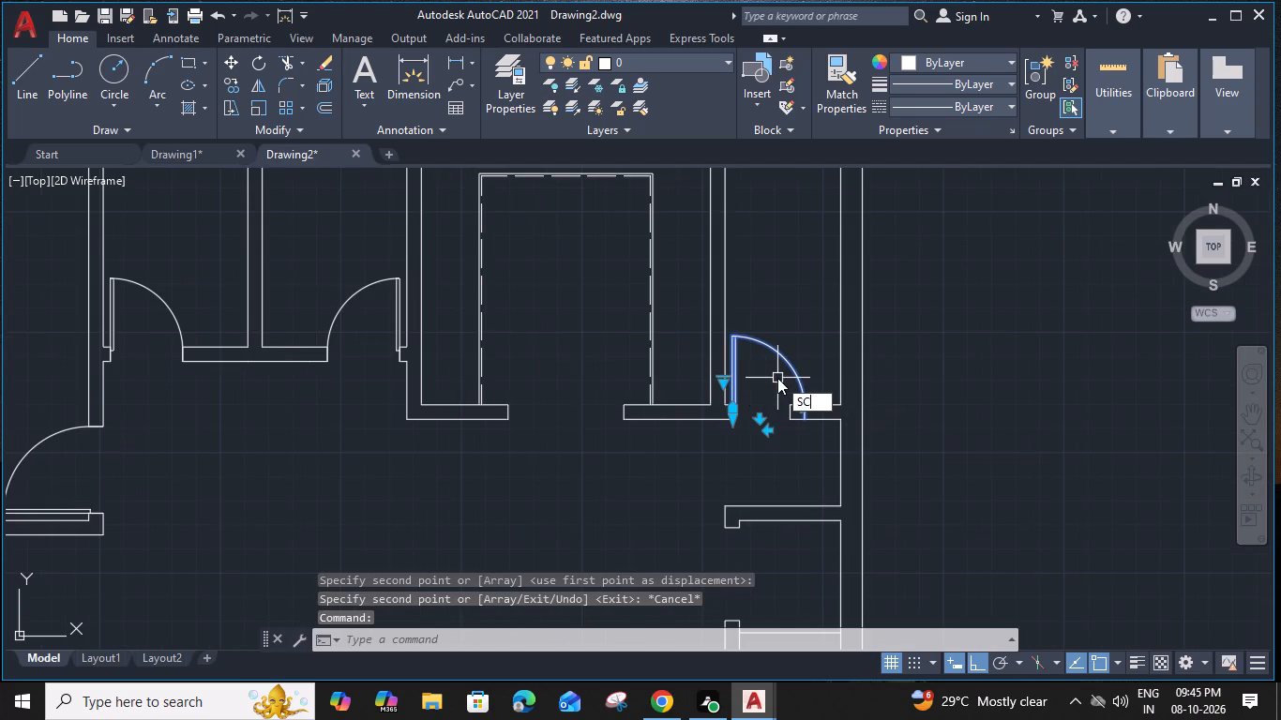
pyautogui.scroll(2, 742, 432)
pyautogui.click(719, 405)
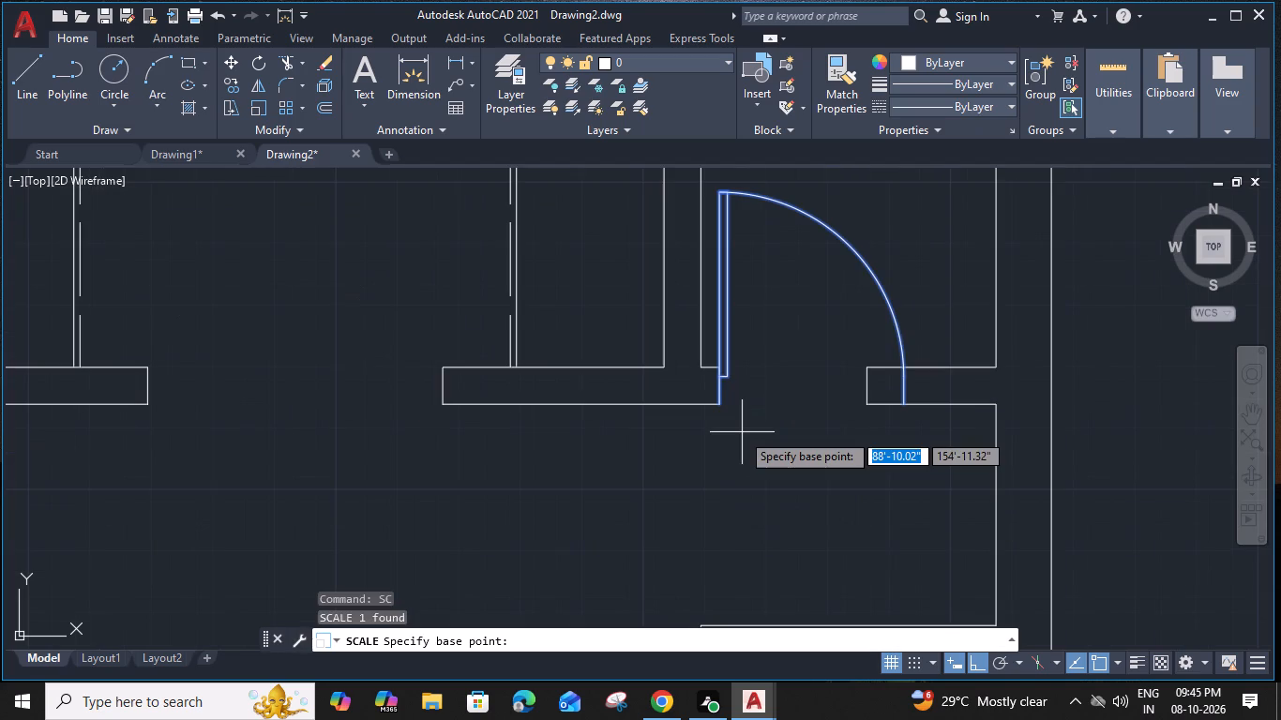
pyautogui.write('R')
pyautogui.press('space')
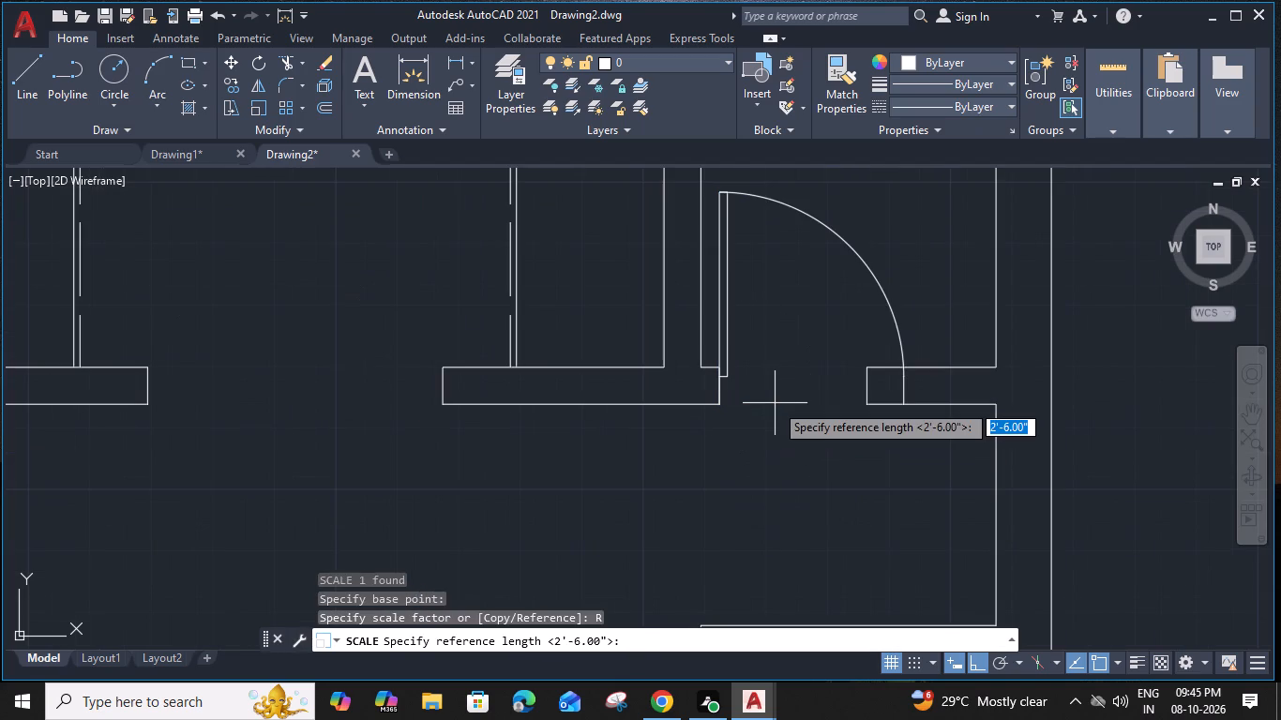
pyautogui.click(720, 404)
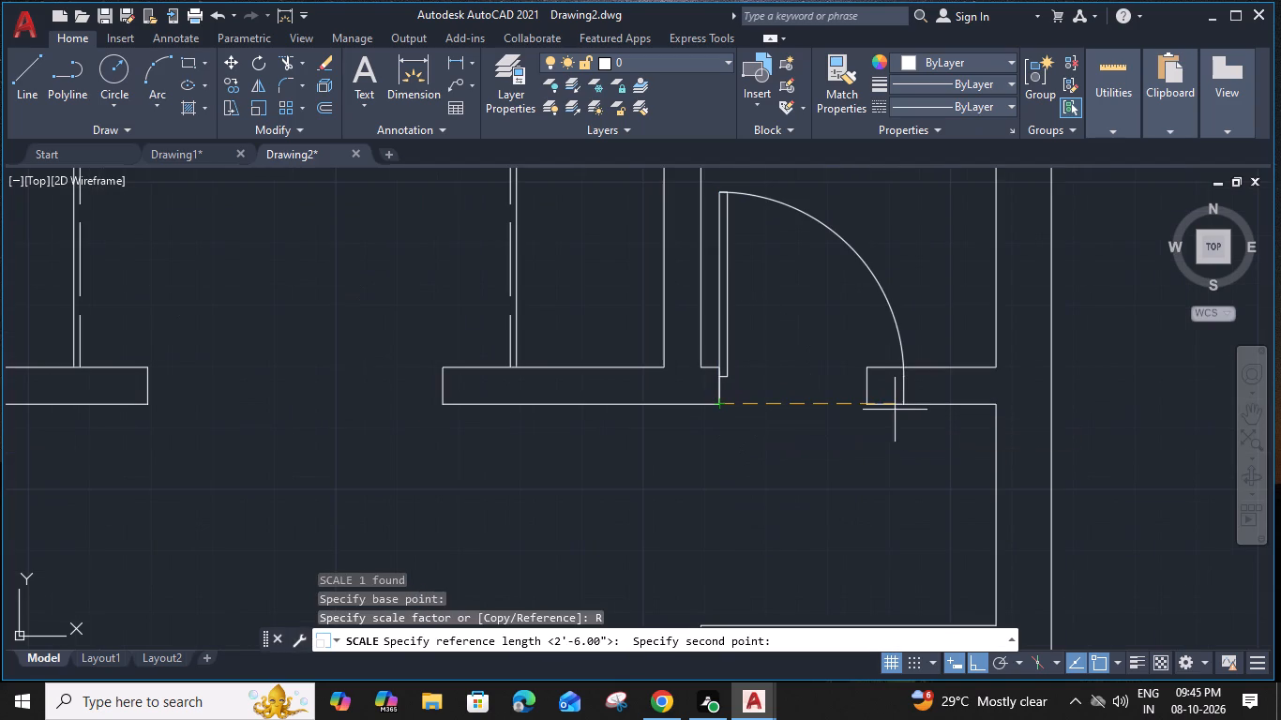
pyautogui.click(903, 406)
pyautogui.click(869, 405)
pyautogui.press('Escape')
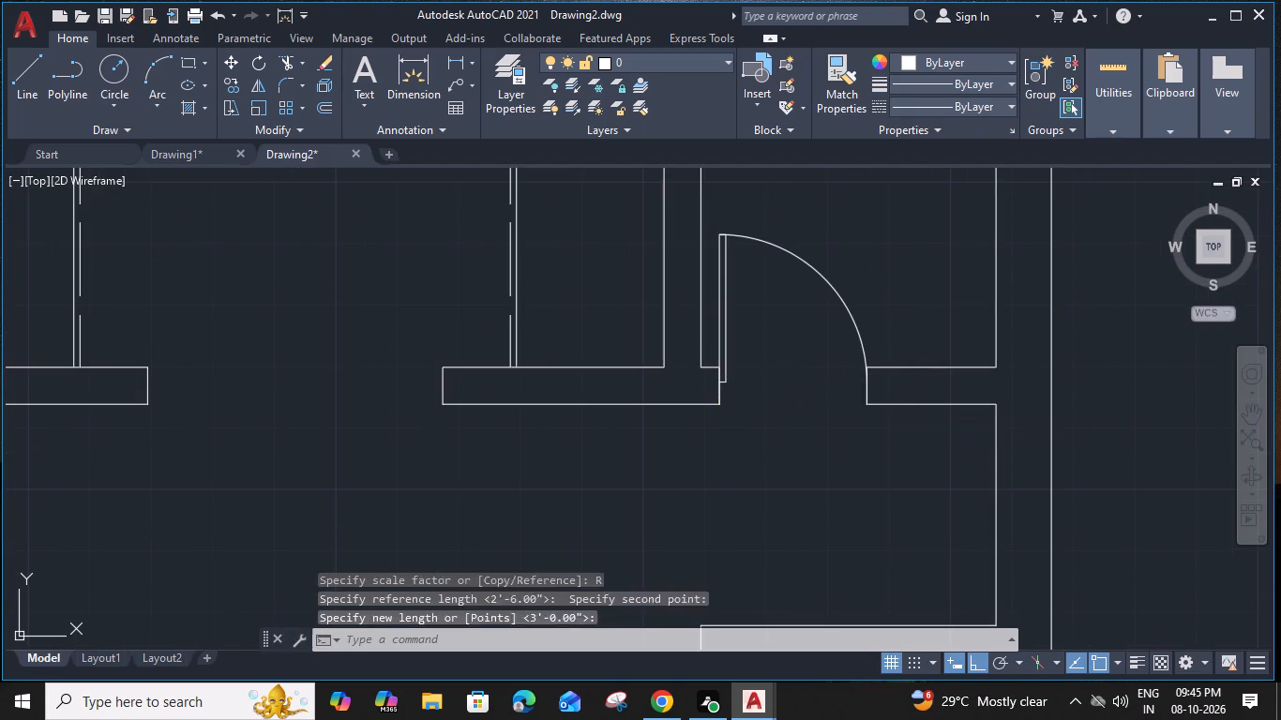
# Draw a 9" by 5' upright rectangle in the open space of the large west room as a window outline.
pyautogui.scroll(-3, 868, 405)
pyautogui.moveTo(833, 439); pyautogui.dragTo(868, 320, button='middle')
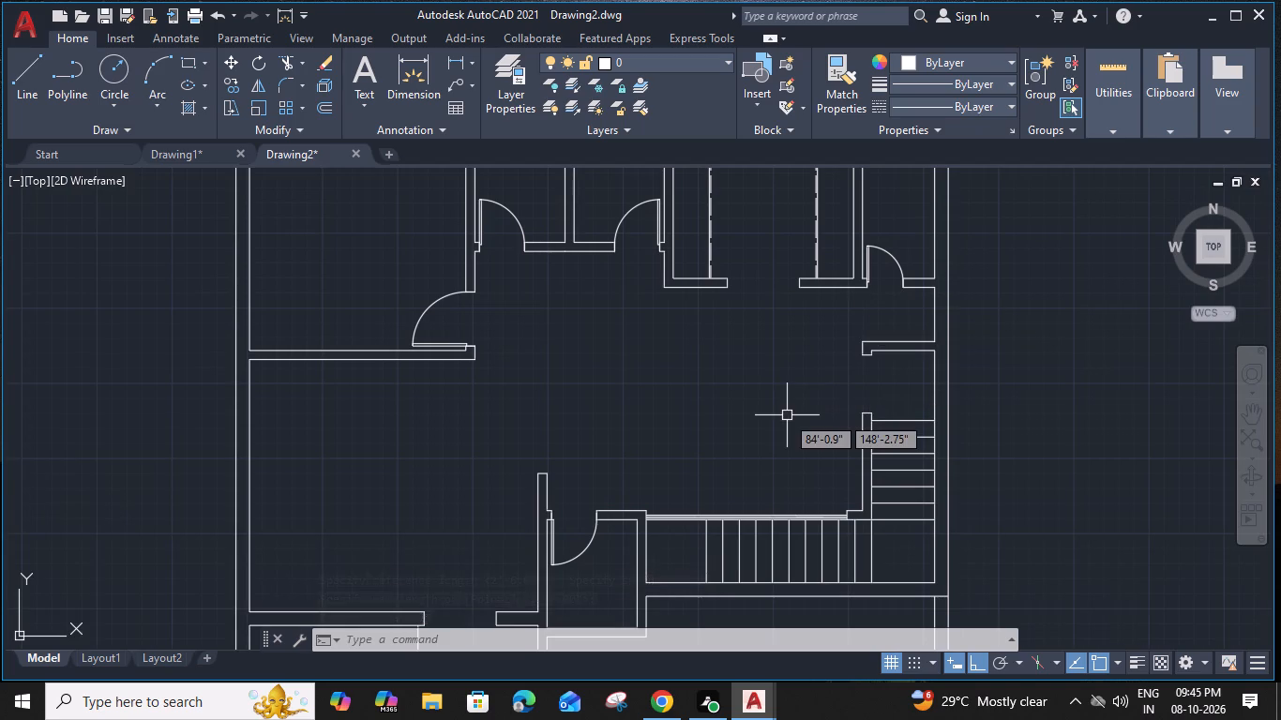
pyautogui.moveTo(791, 415); pyautogui.dragTo(875, 323, button='middle')
pyautogui.moveTo(749, 475); pyautogui.dragTo(769, 459, button='middle')
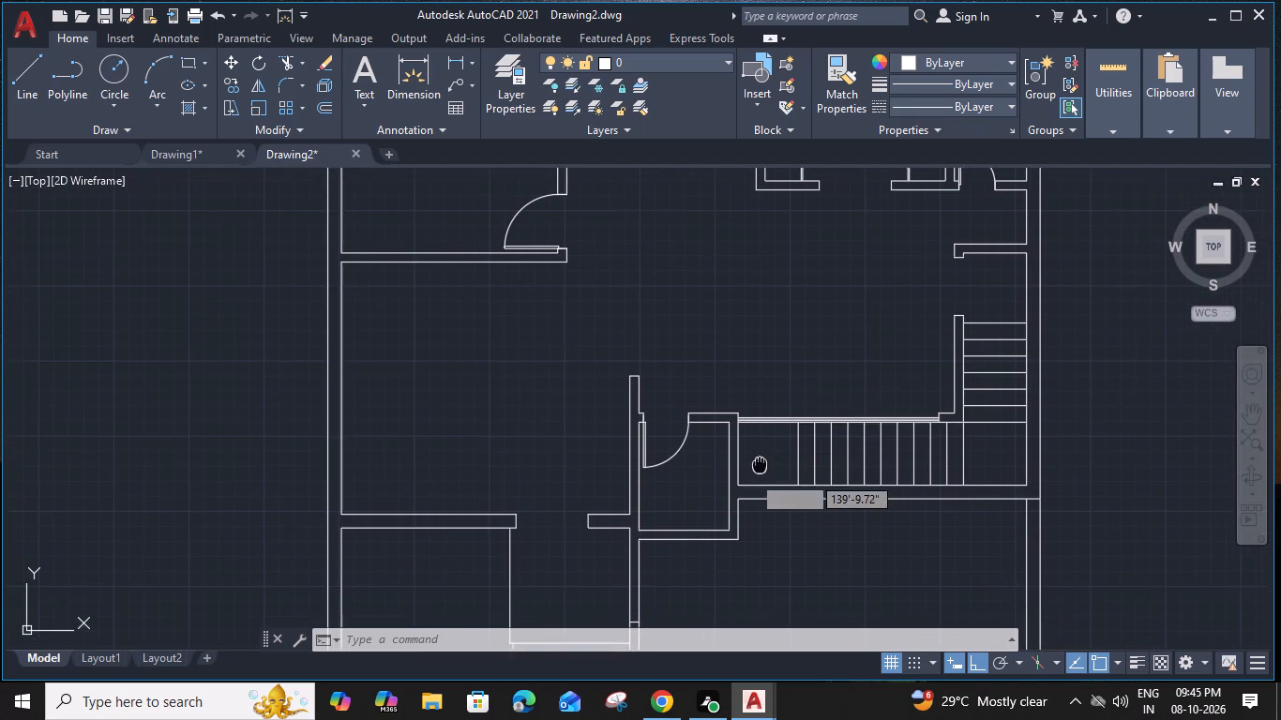
pyautogui.moveTo(769, 459); pyautogui.dragTo(812, 440, button='middle')
pyautogui.write('RE')
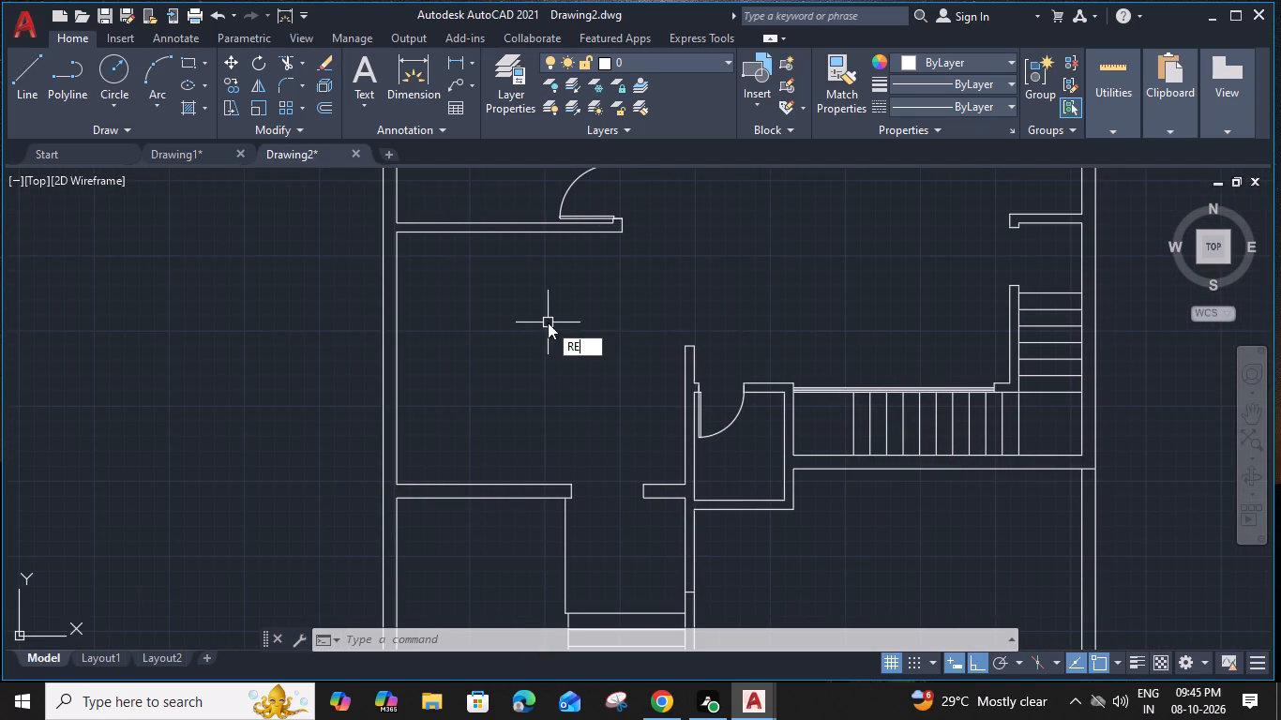
pyautogui.write('C')
pyautogui.press('space')
pyautogui.click(552, 310)
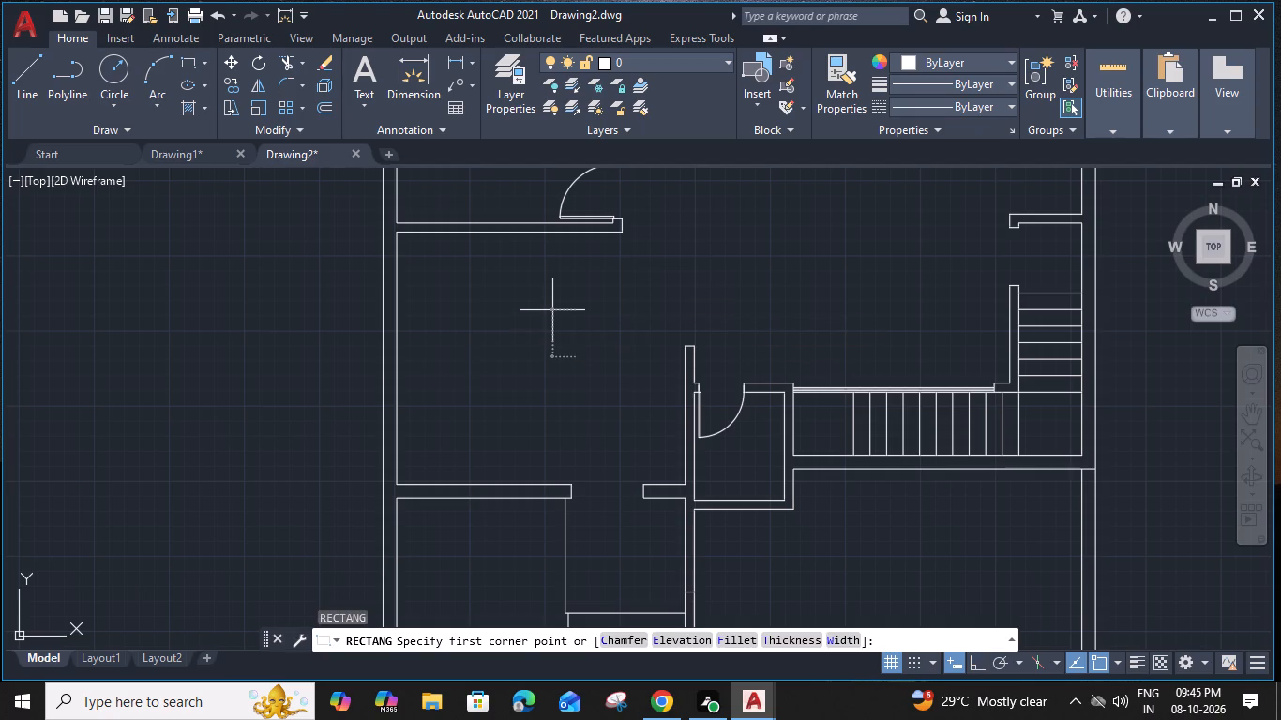
pyautogui.press('d')
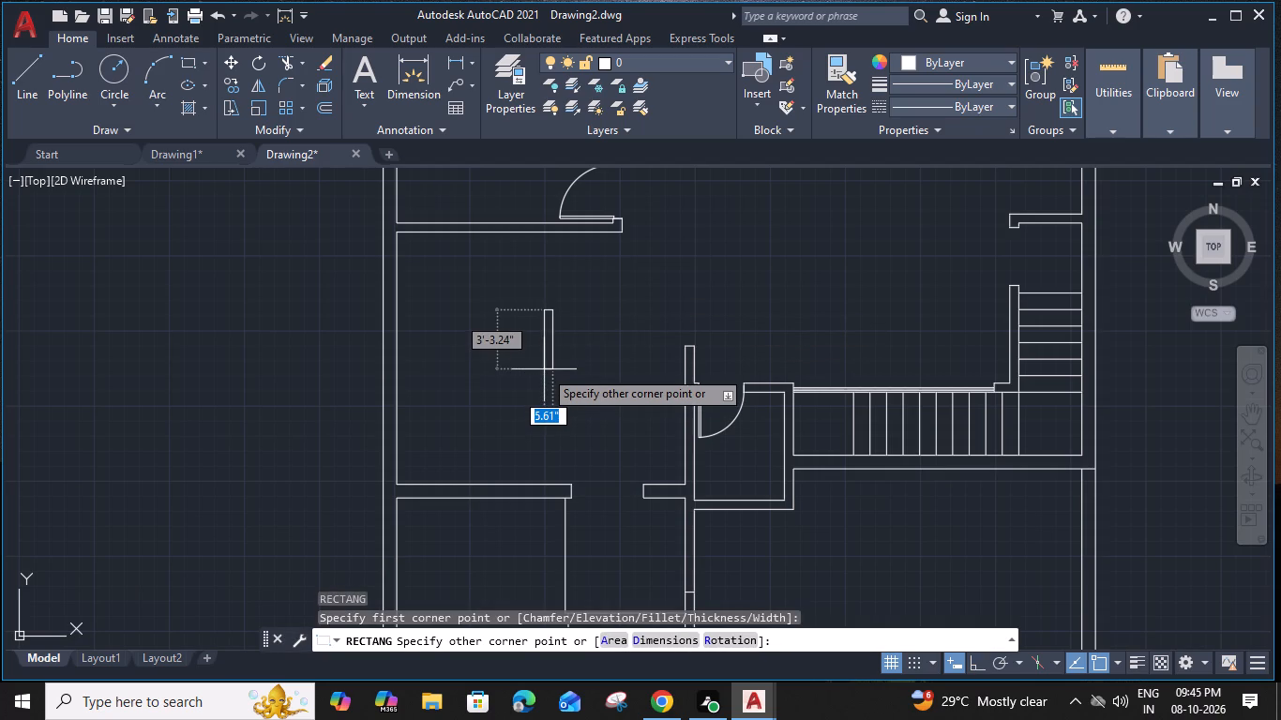
pyautogui.press('space')
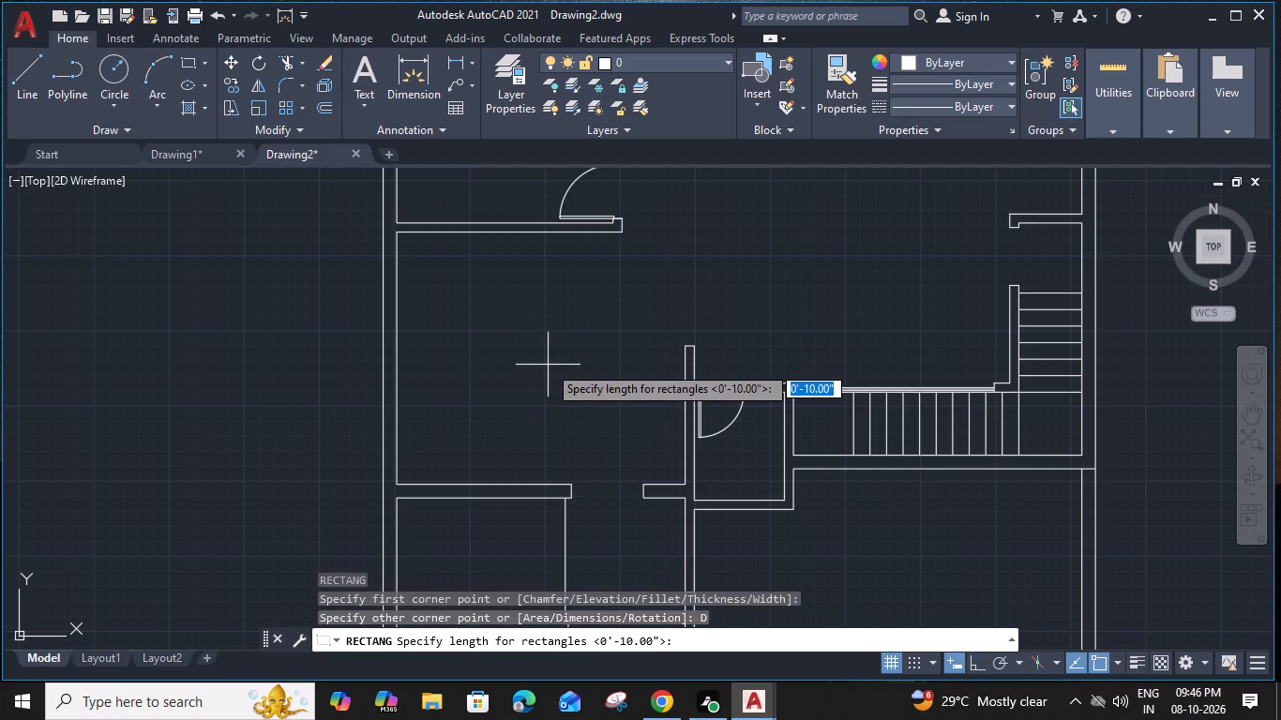
pyautogui.write('9"')
pyautogui.press('Return')
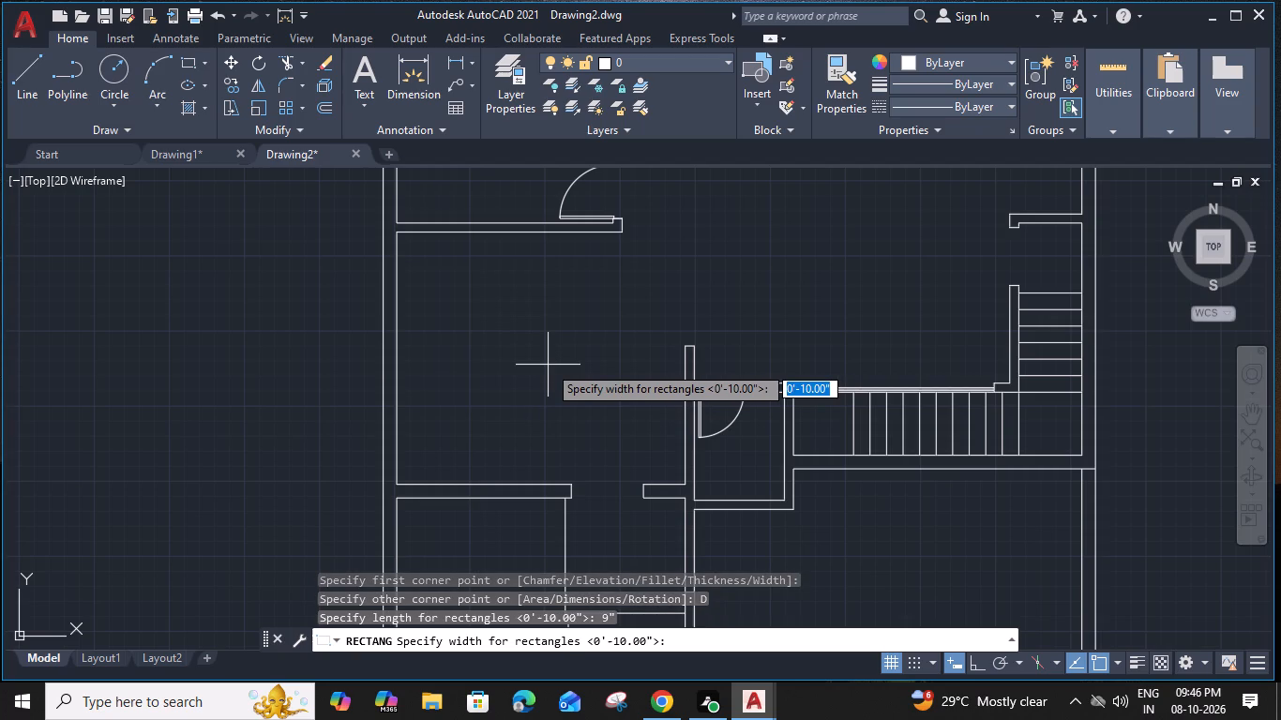
pyautogui.write("5'")
pyautogui.press('space')
pyautogui.click(548, 365)
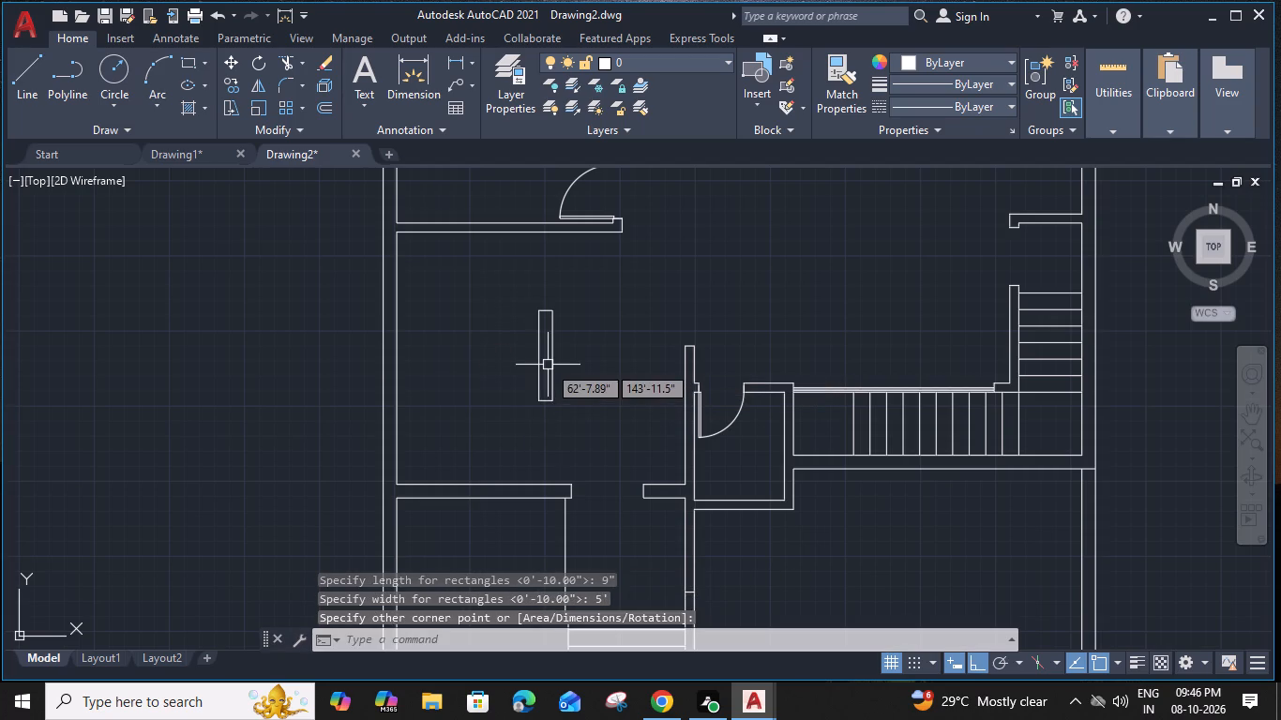
# Draw a vertical centre line in the window rectangle, from its top edge's midpoint to its bottom edge's midpoint.
pyautogui.moveTo(607, 370); pyautogui.dragTo(663, 357, button='middle')
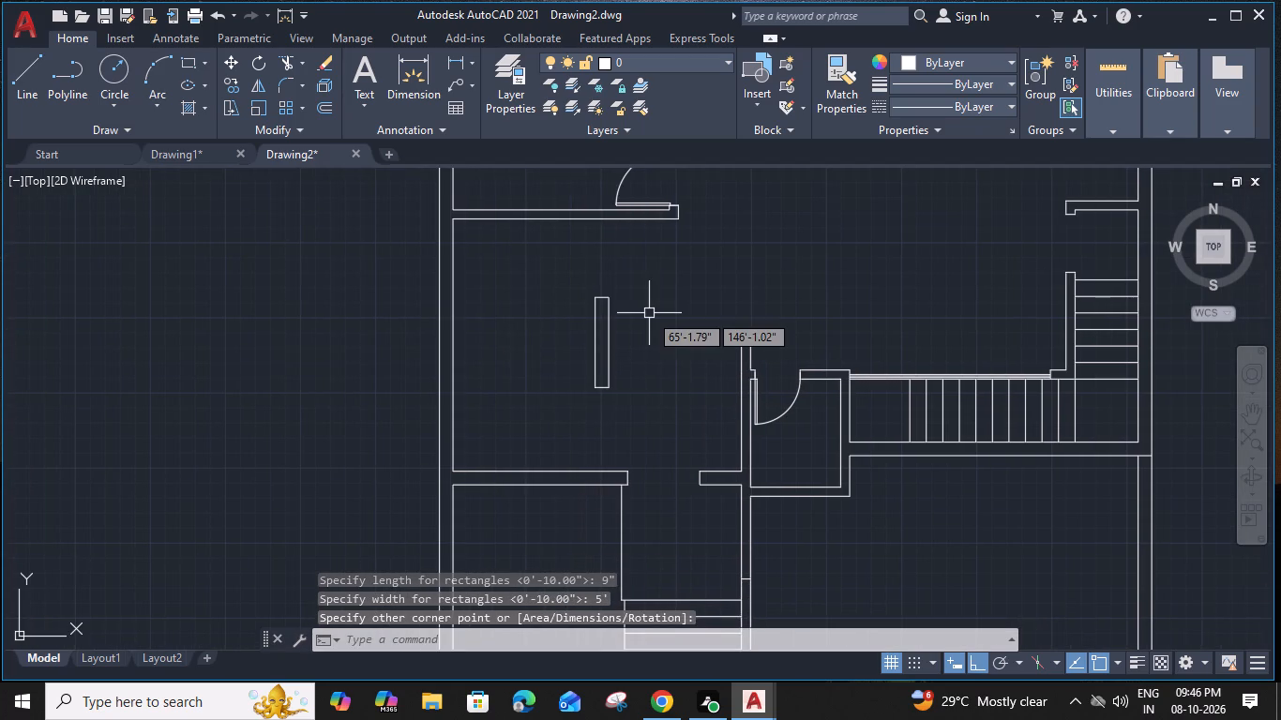
pyautogui.write('L')
pyautogui.press('space')
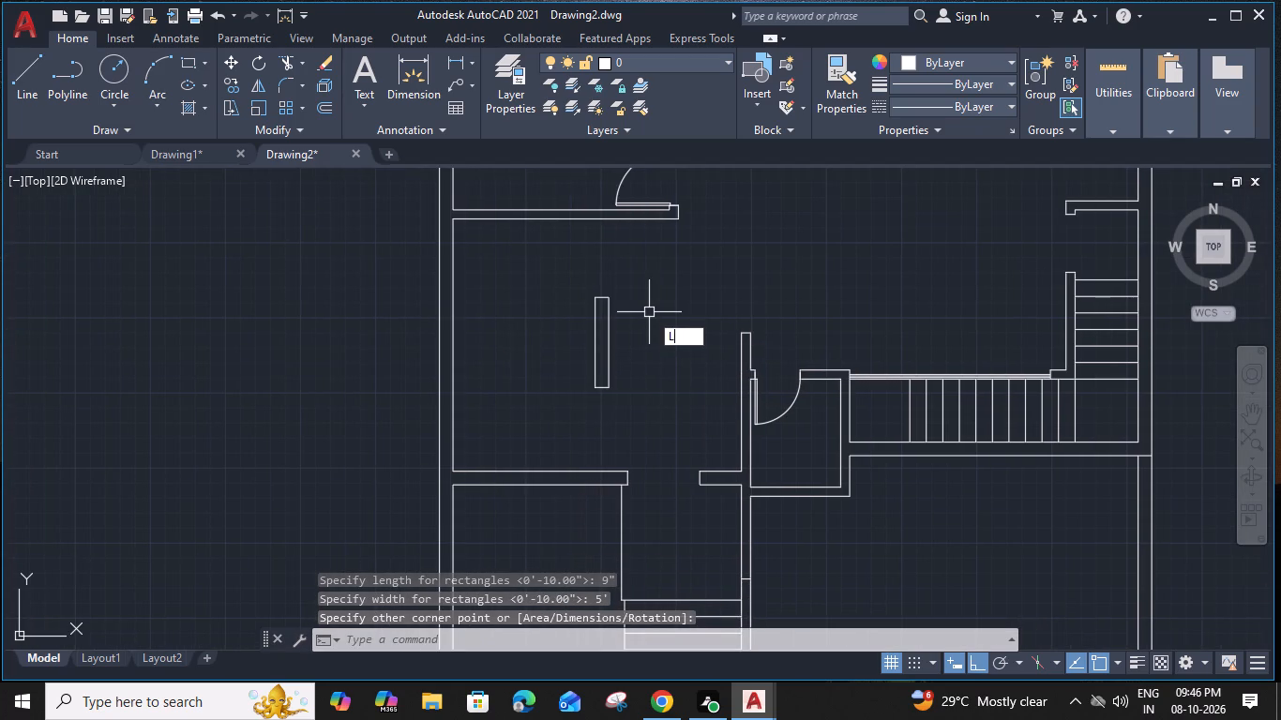
pyautogui.scroll(2, 607, 301)
pyautogui.click(591, 294)
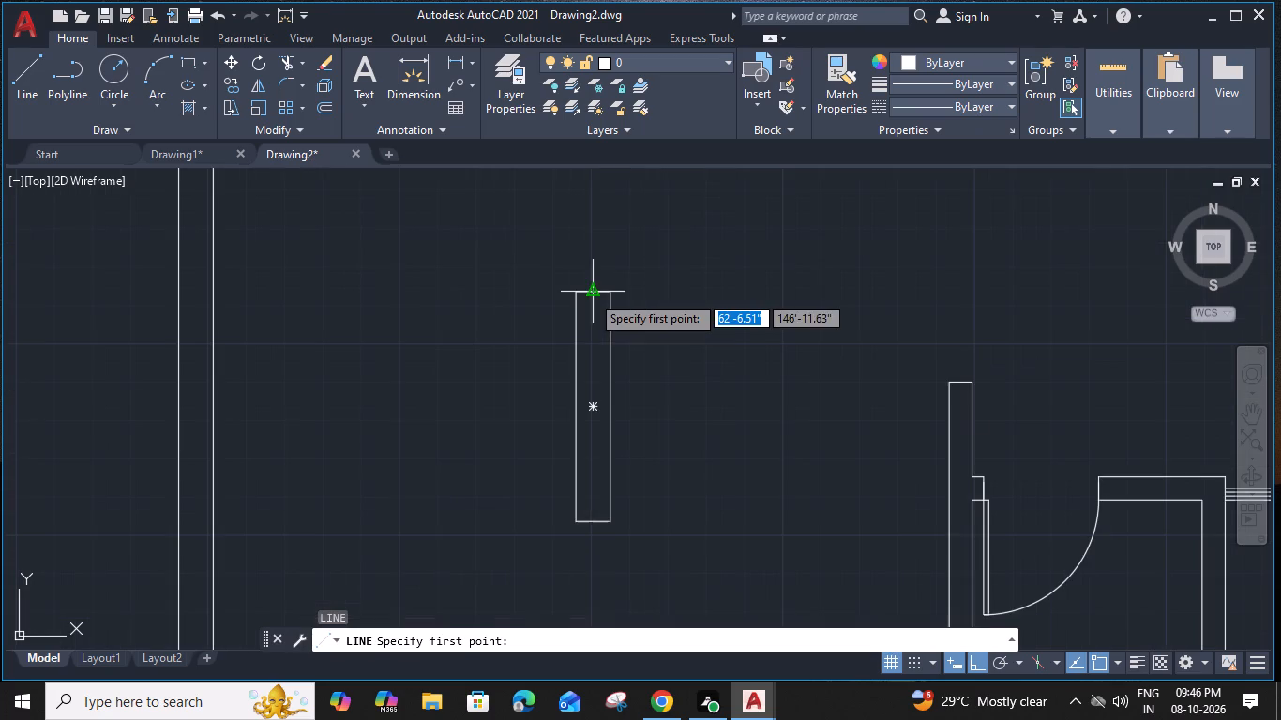
pyautogui.click(595, 527)
pyautogui.press('Escape')
# Change the window's centre line colour to dark red 153,27,30.
pyautogui.click(591, 501)
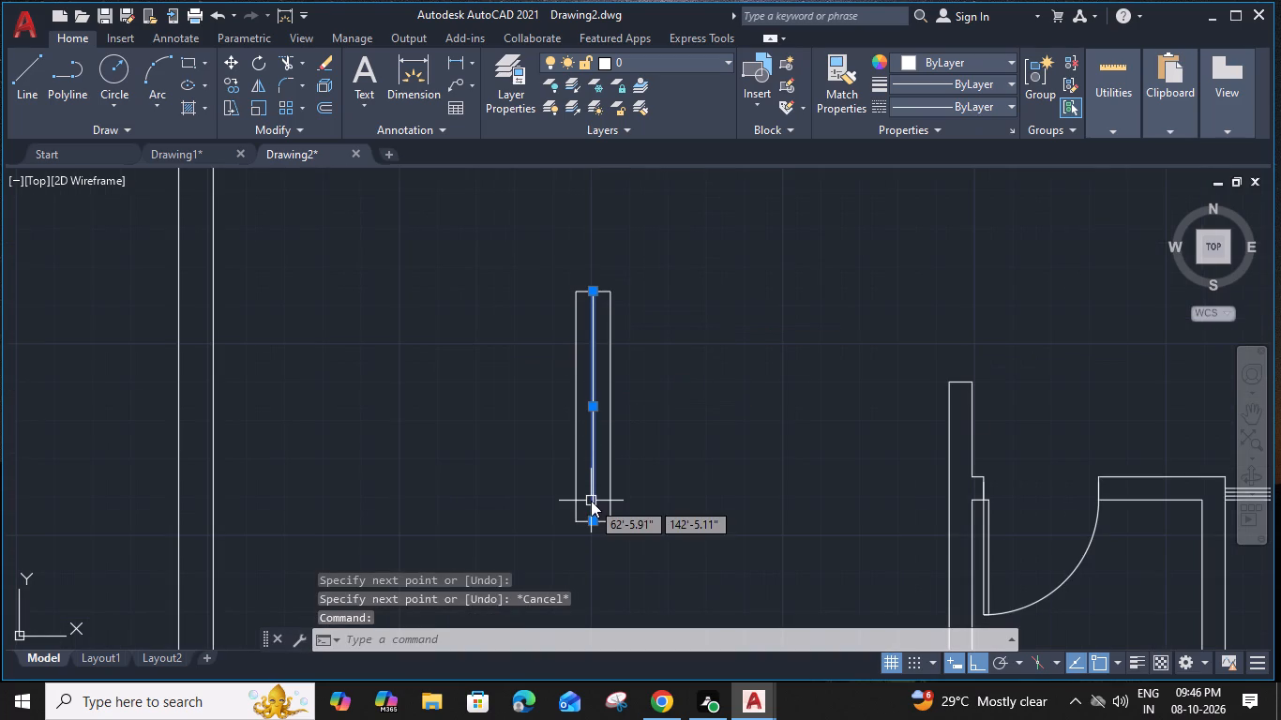
pyautogui.click(994, 67)
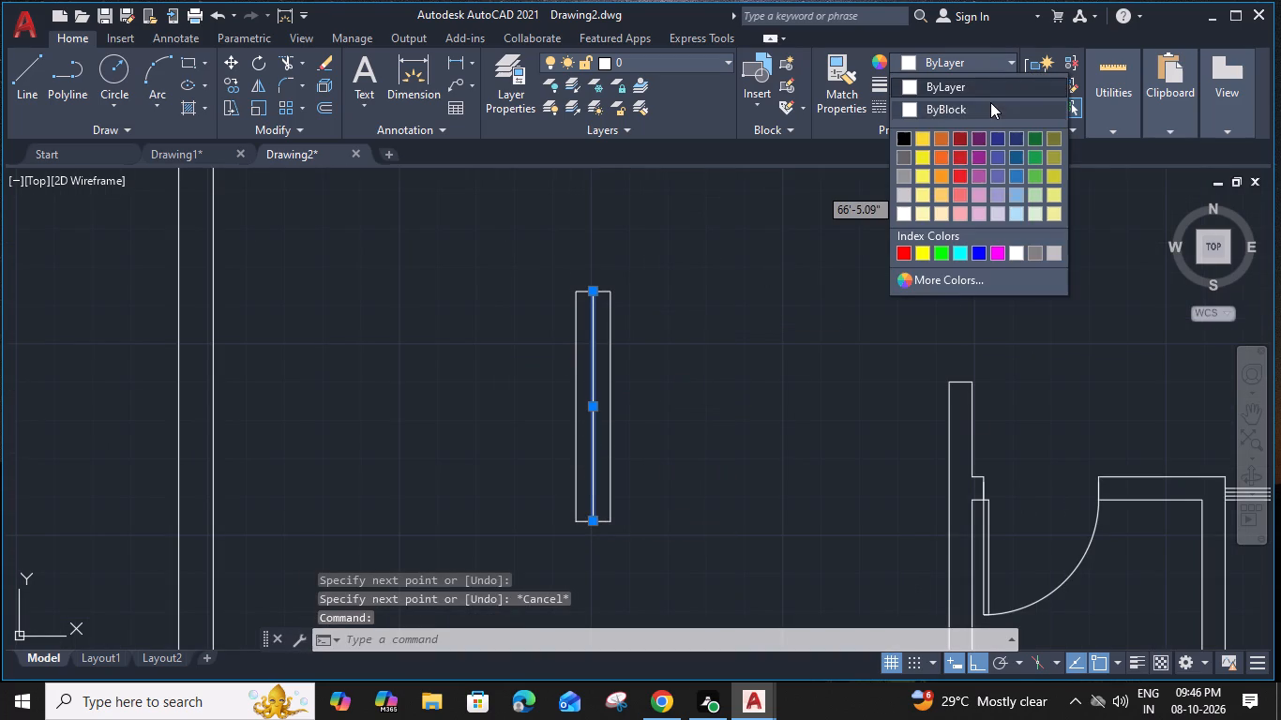
pyautogui.click(961, 139)
pyautogui.press('Escape')
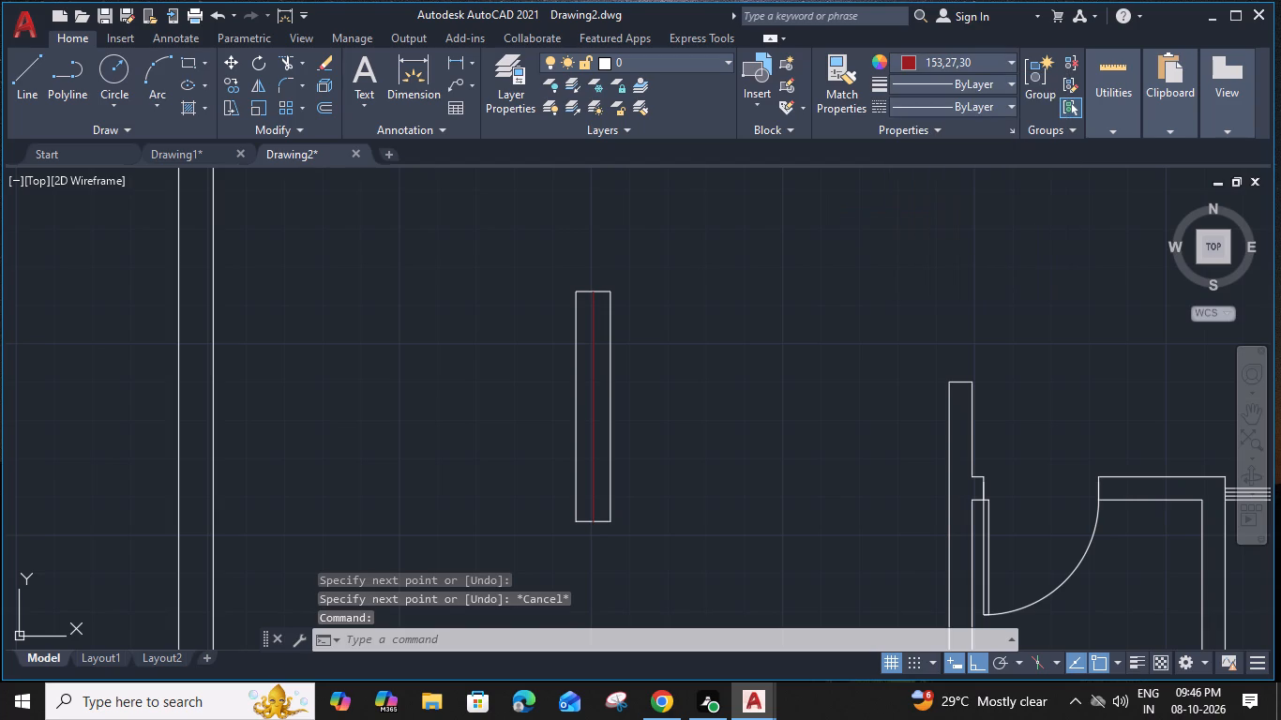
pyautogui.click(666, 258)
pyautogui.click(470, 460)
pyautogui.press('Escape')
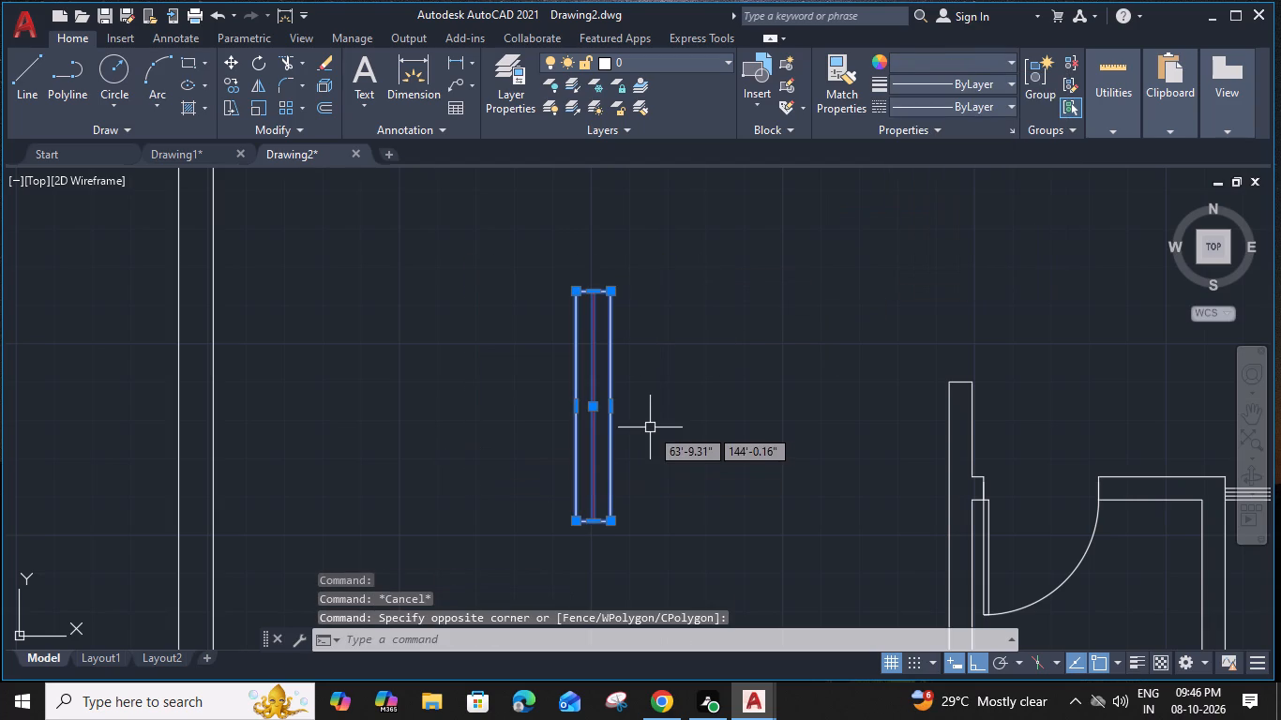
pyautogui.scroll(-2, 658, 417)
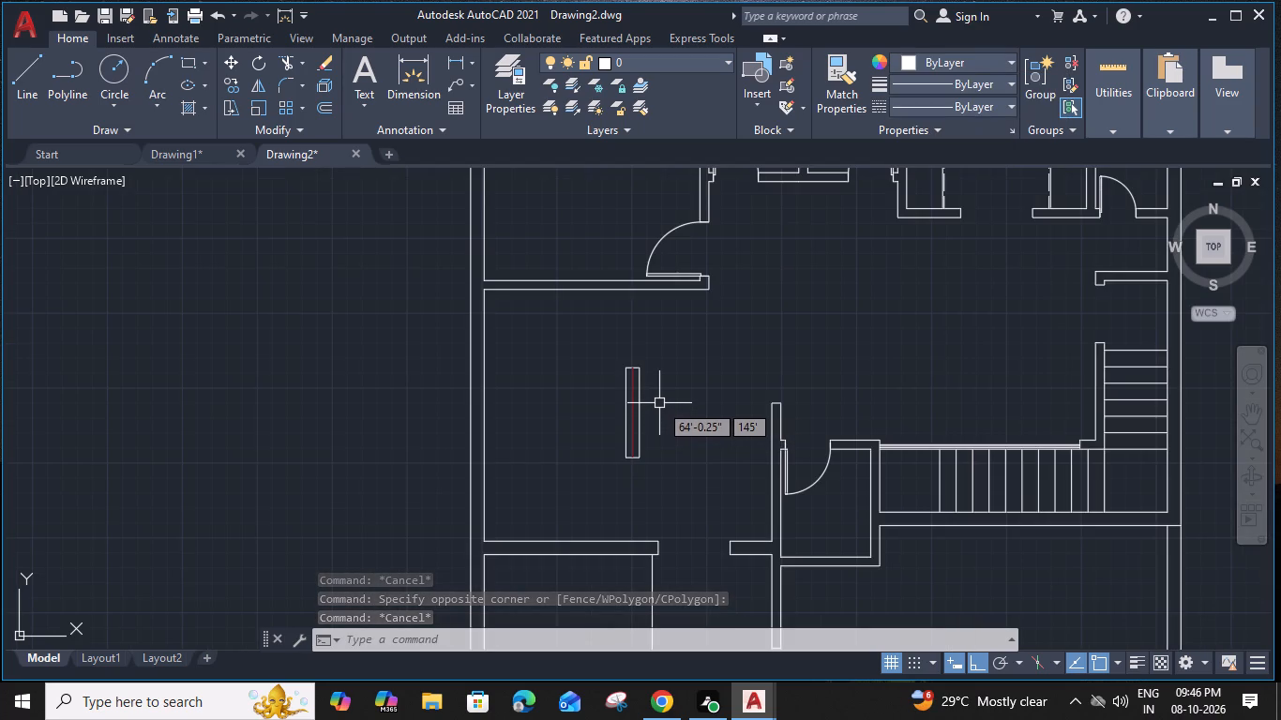
# Offset the window's red centre line 1" to the east and 1" to the west.
pyautogui.scroll(2, 639, 390)
pyautogui.click(624, 395)
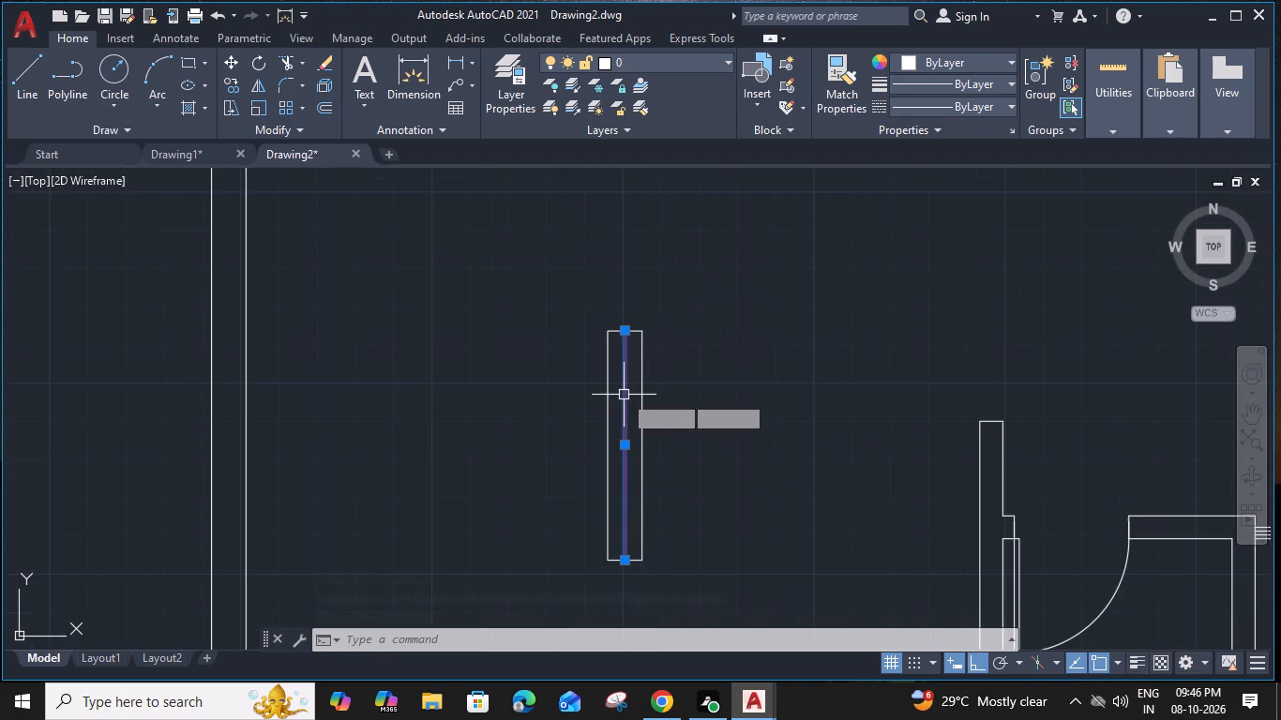
pyautogui.write('O 1"')
pyautogui.press('Return')
pyautogui.click(693, 412)
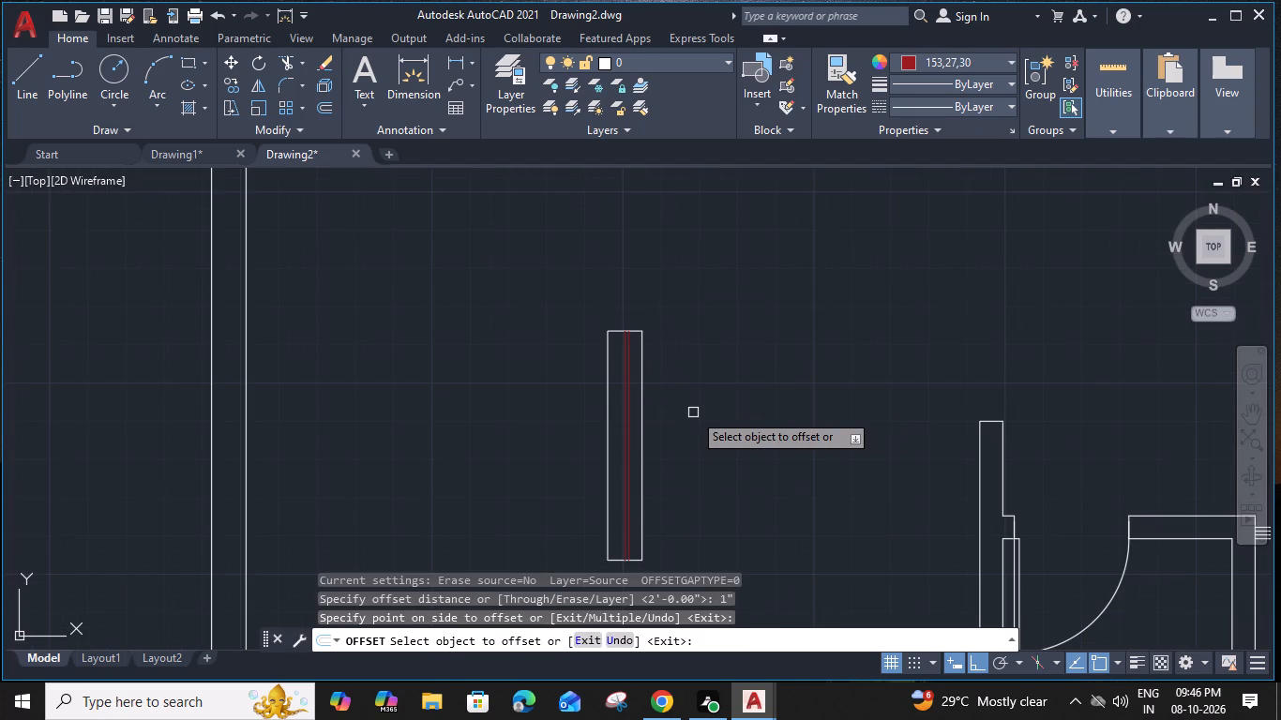
pyautogui.scroll(2, 612, 406)
pyautogui.click(643, 409)
pyautogui.click(596, 409)
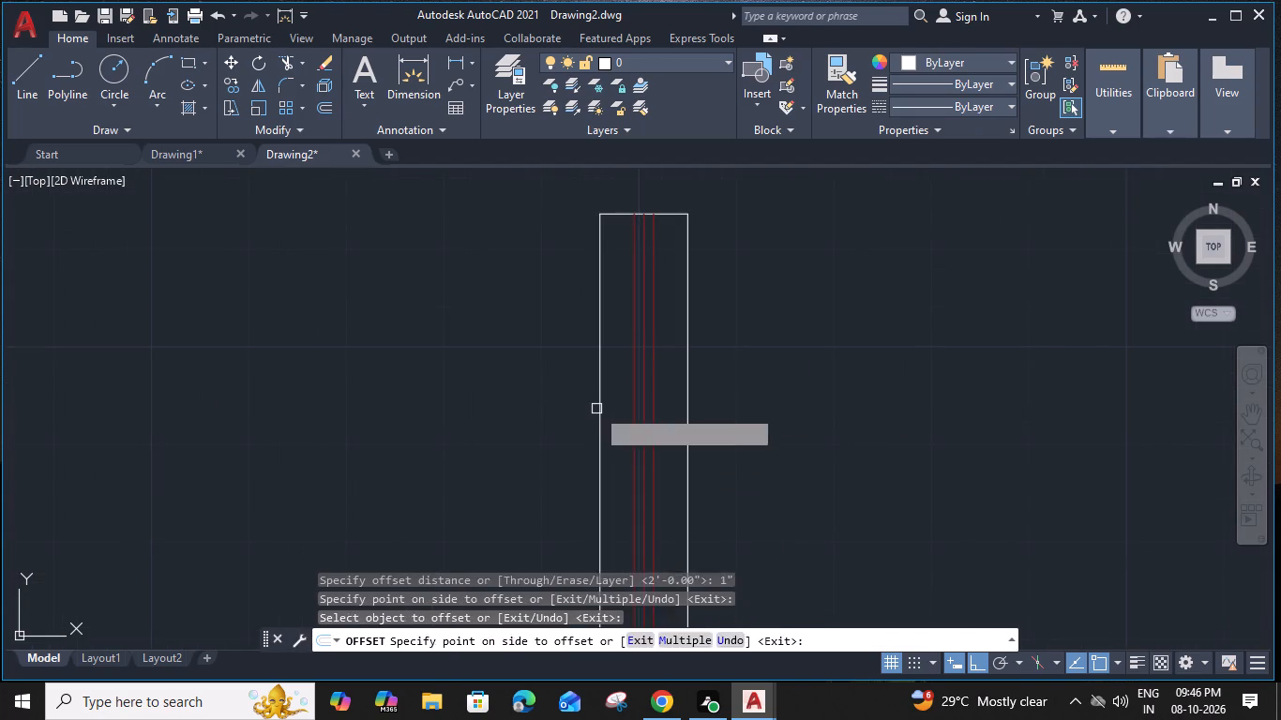
pyautogui.press('Escape')
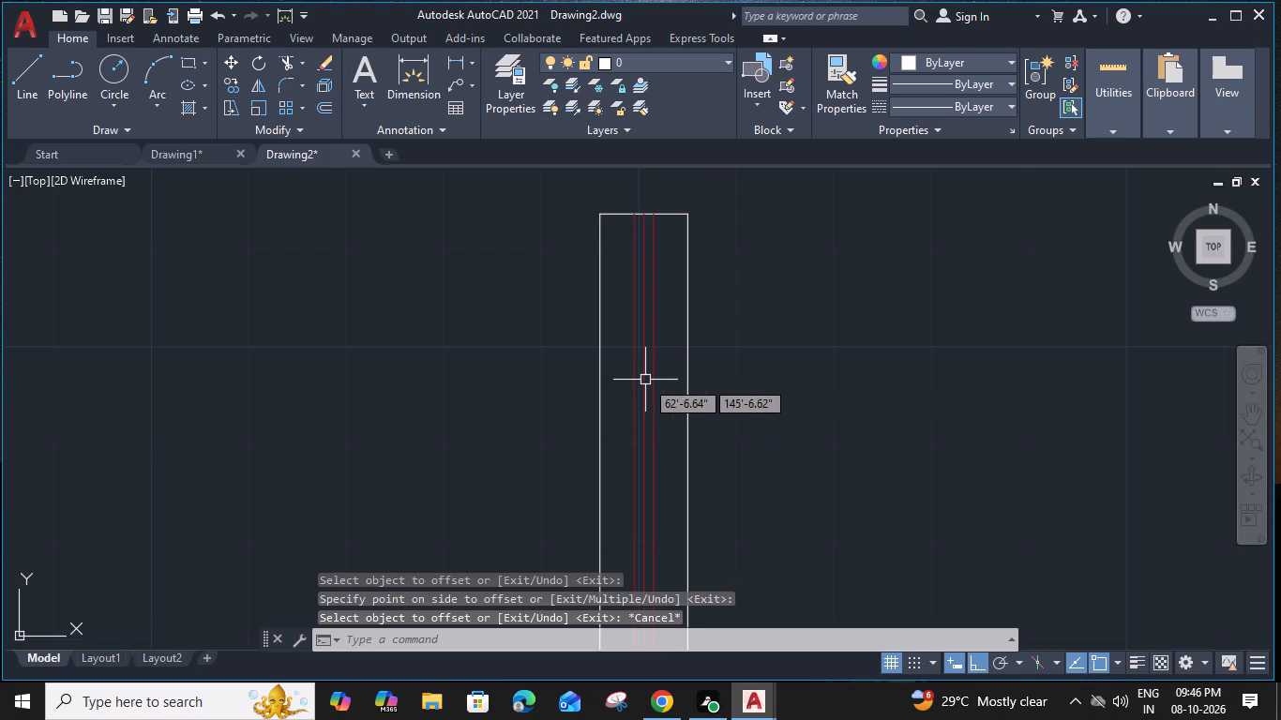
# Delete the original red centre line between the two offset lines.
pyautogui.click(645, 380)
pyautogui.press('Delete')
# Group the window rectangle with its two red glazing lines.
pyautogui.scroll(-2, 655, 369)
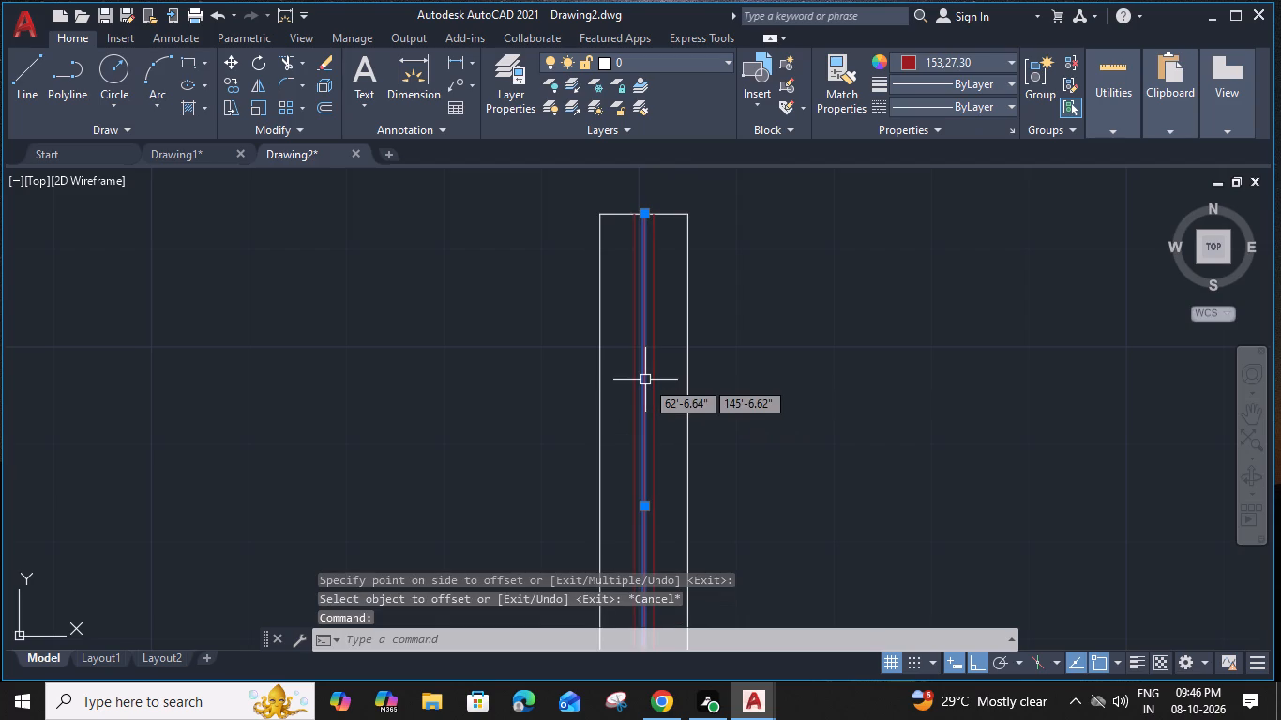
pyautogui.click(714, 257)
pyautogui.click(586, 457)
pyautogui.write('G')
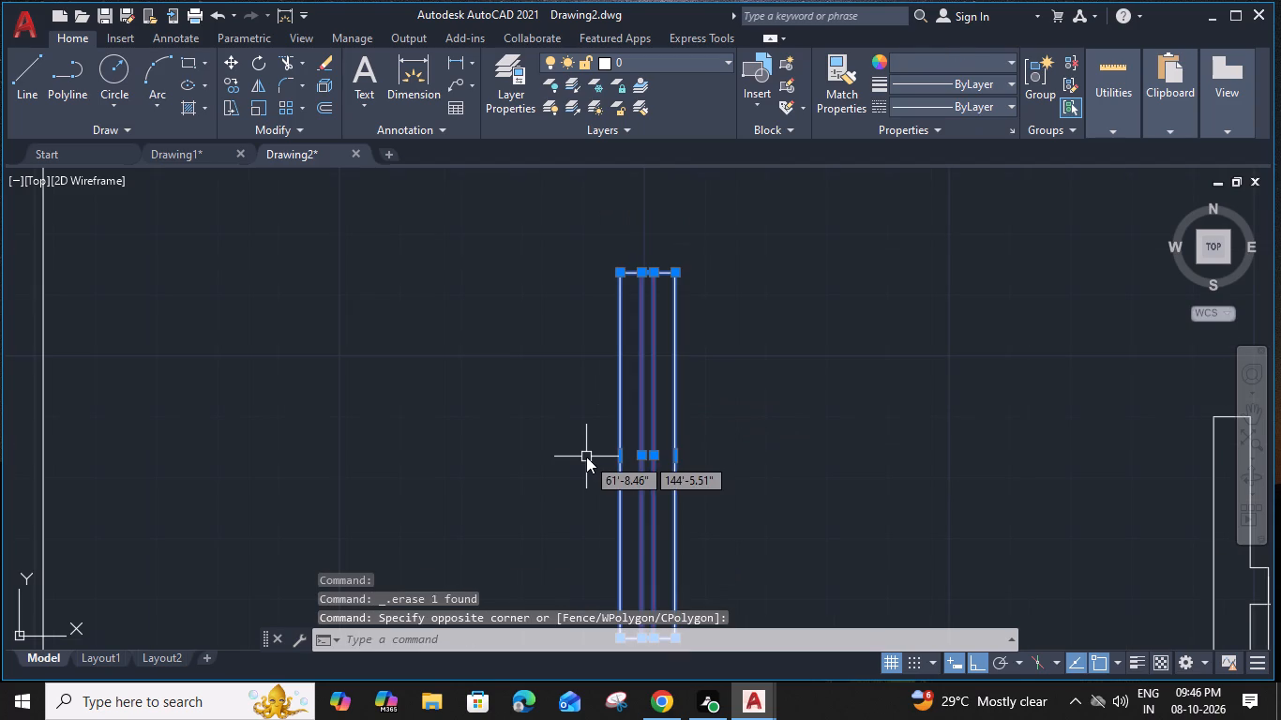
pyautogui.press('space')
# Copy the grouped window from its east-side midpoint into the west outer wall at the two western rooms.
pyautogui.click(675, 456)
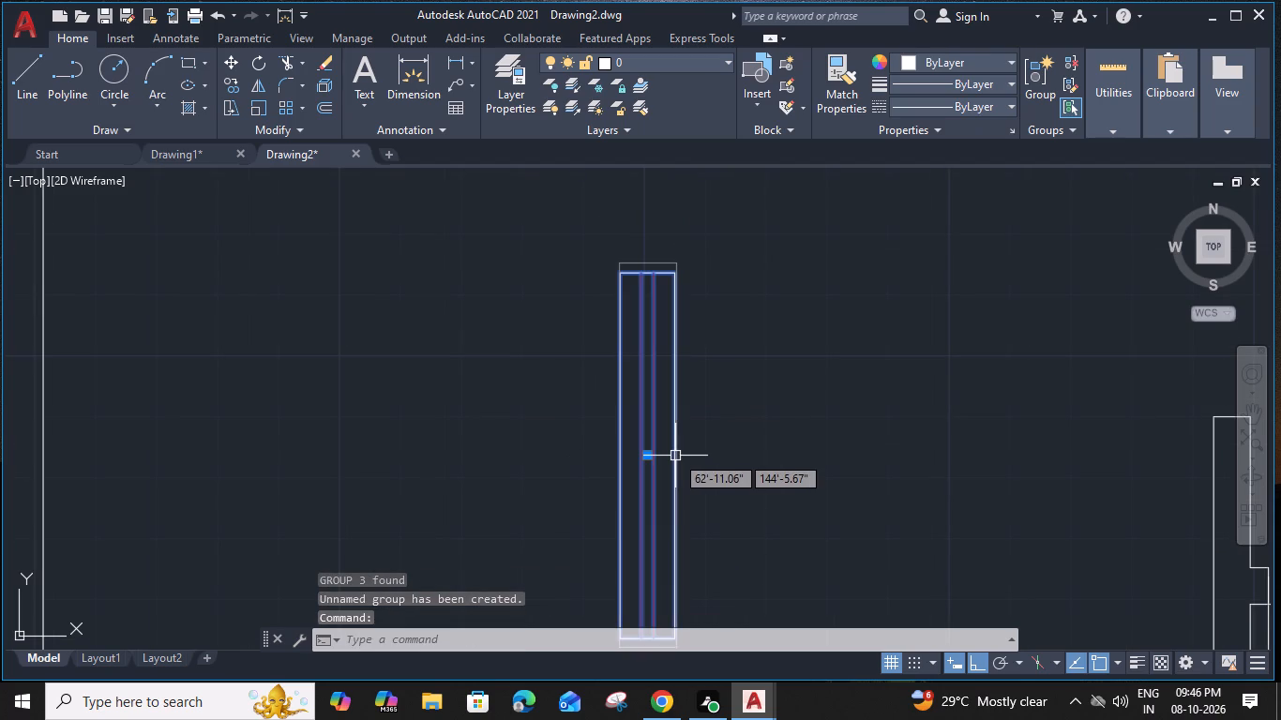
pyautogui.write('CO')
pyautogui.press('space')
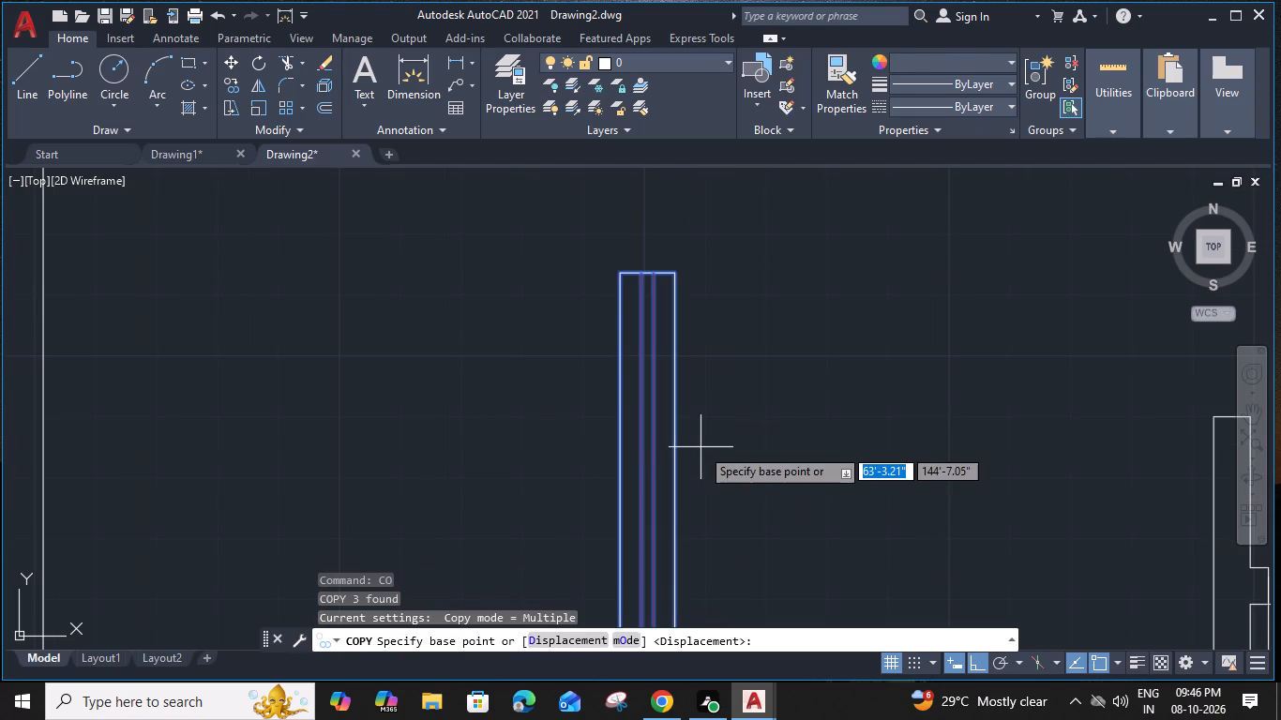
pyautogui.click(673, 460)
pyautogui.scroll(-3, 673, 459)
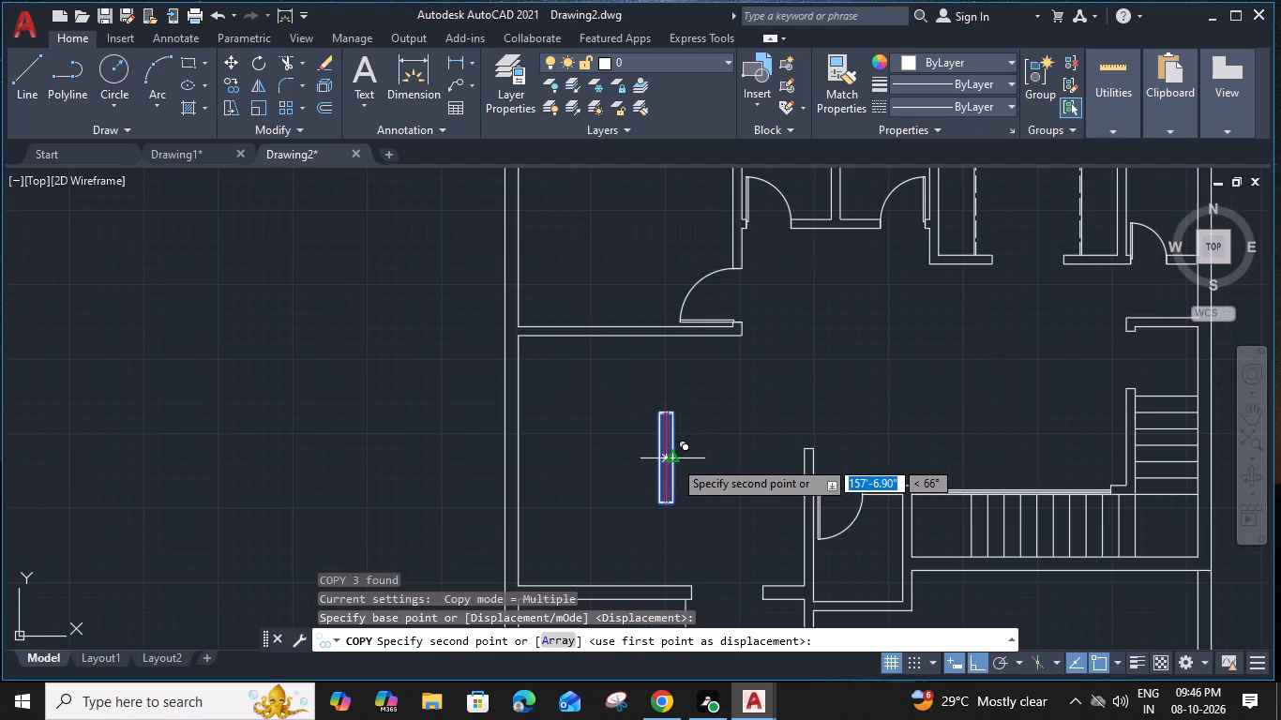
pyautogui.click(519, 458)
pyautogui.moveTo(538, 304); pyautogui.dragTo(543, 363, button='middle')
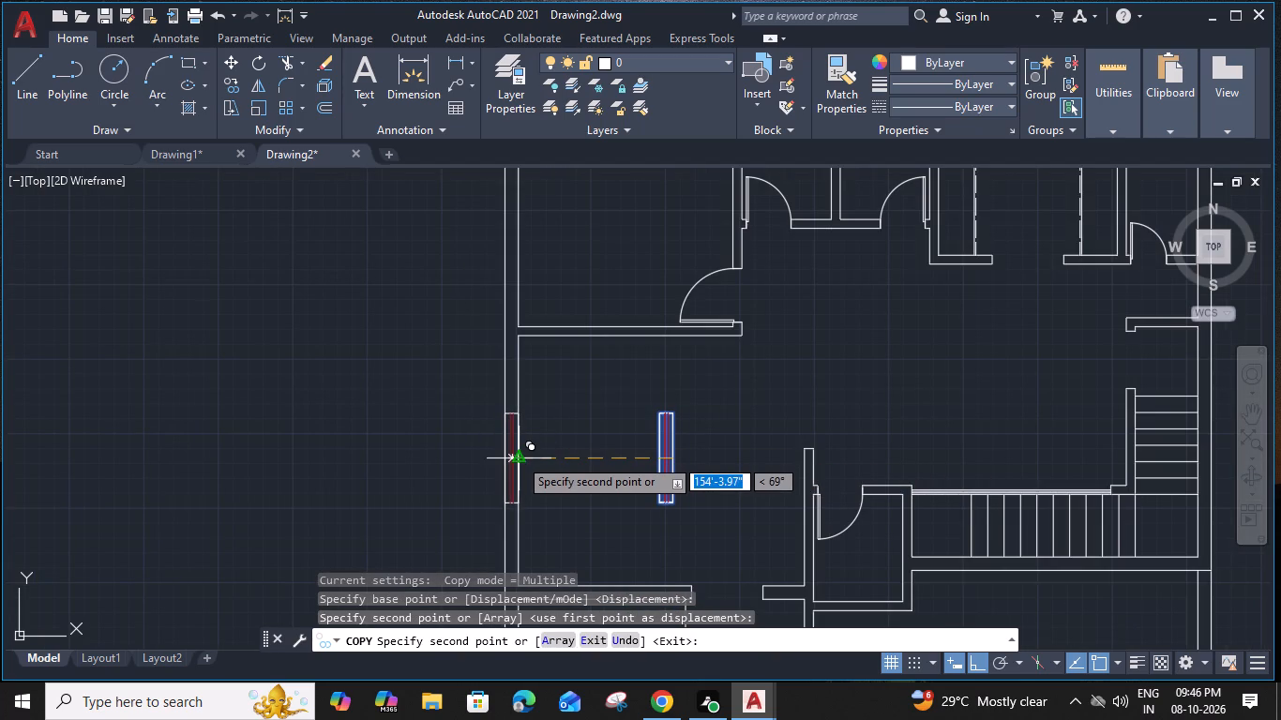
pyautogui.moveTo(543, 363); pyautogui.dragTo(551, 450, button='middle')
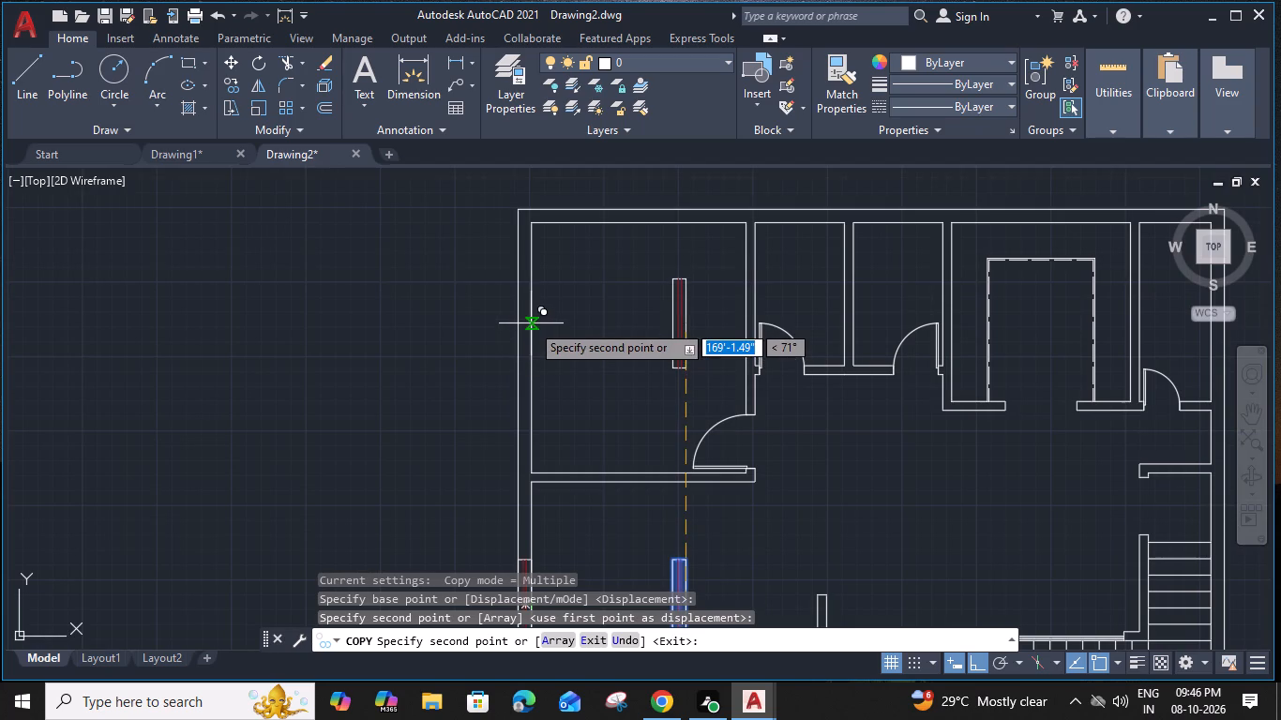
pyautogui.click(533, 347)
pyautogui.scroll(-1, 533, 347)
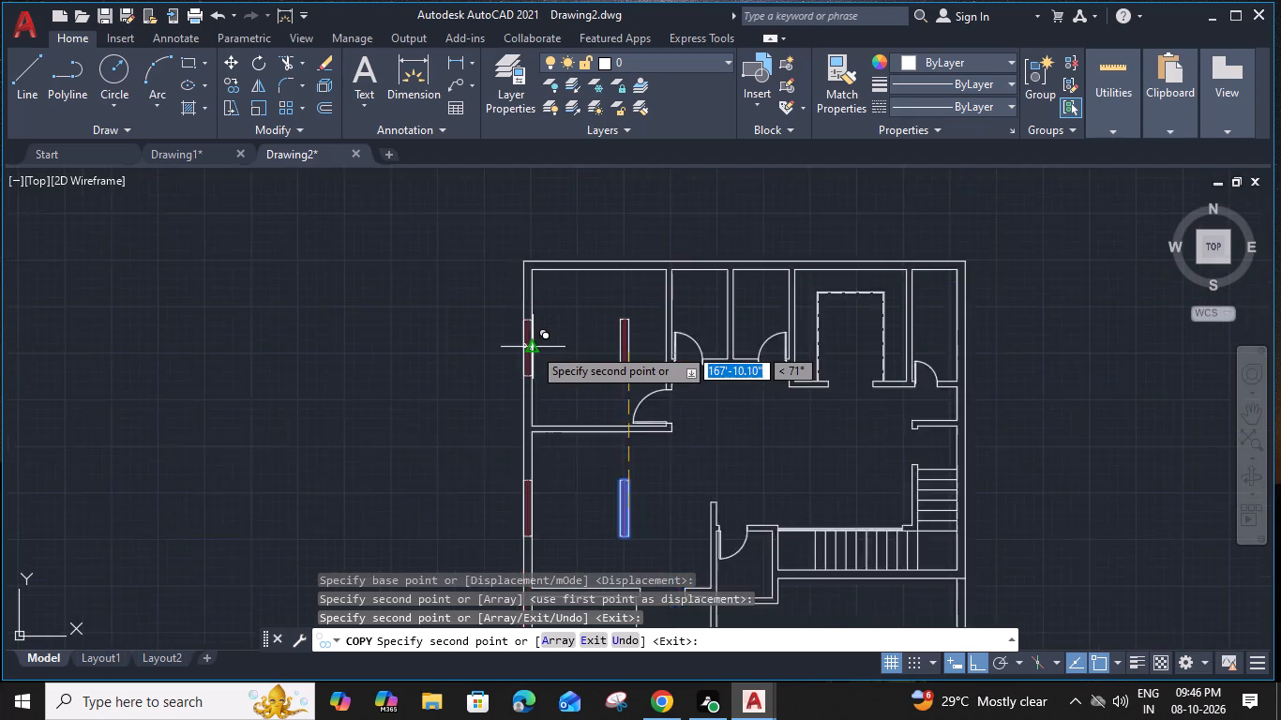
pyautogui.scroll(-1, 533, 347)
pyautogui.moveTo(659, 364); pyautogui.dragTo(644, 301, button='middle')
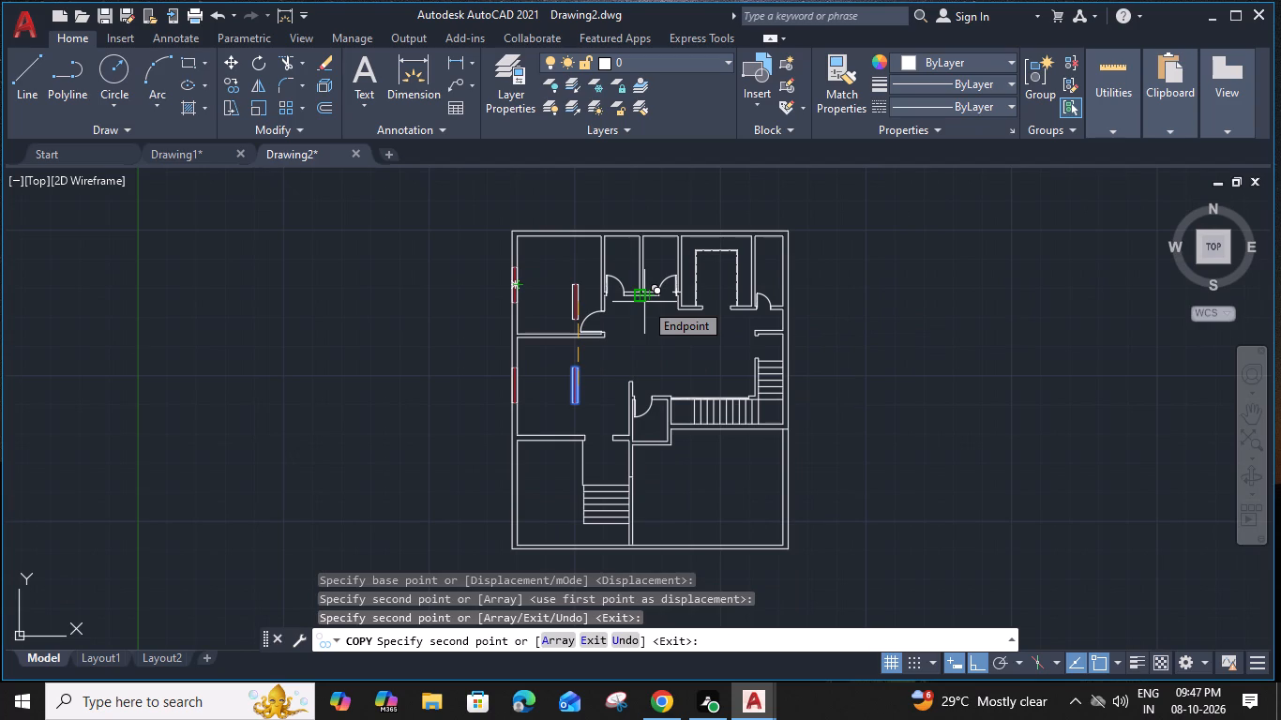
pyautogui.press('Escape')
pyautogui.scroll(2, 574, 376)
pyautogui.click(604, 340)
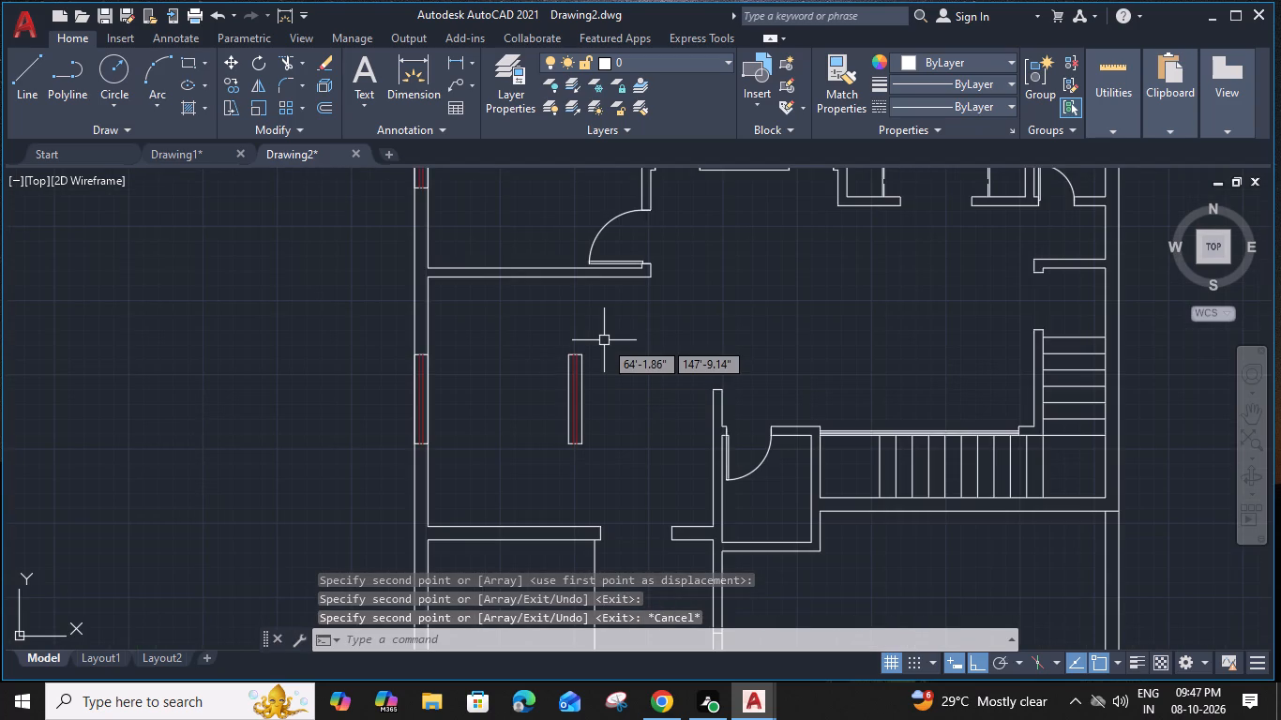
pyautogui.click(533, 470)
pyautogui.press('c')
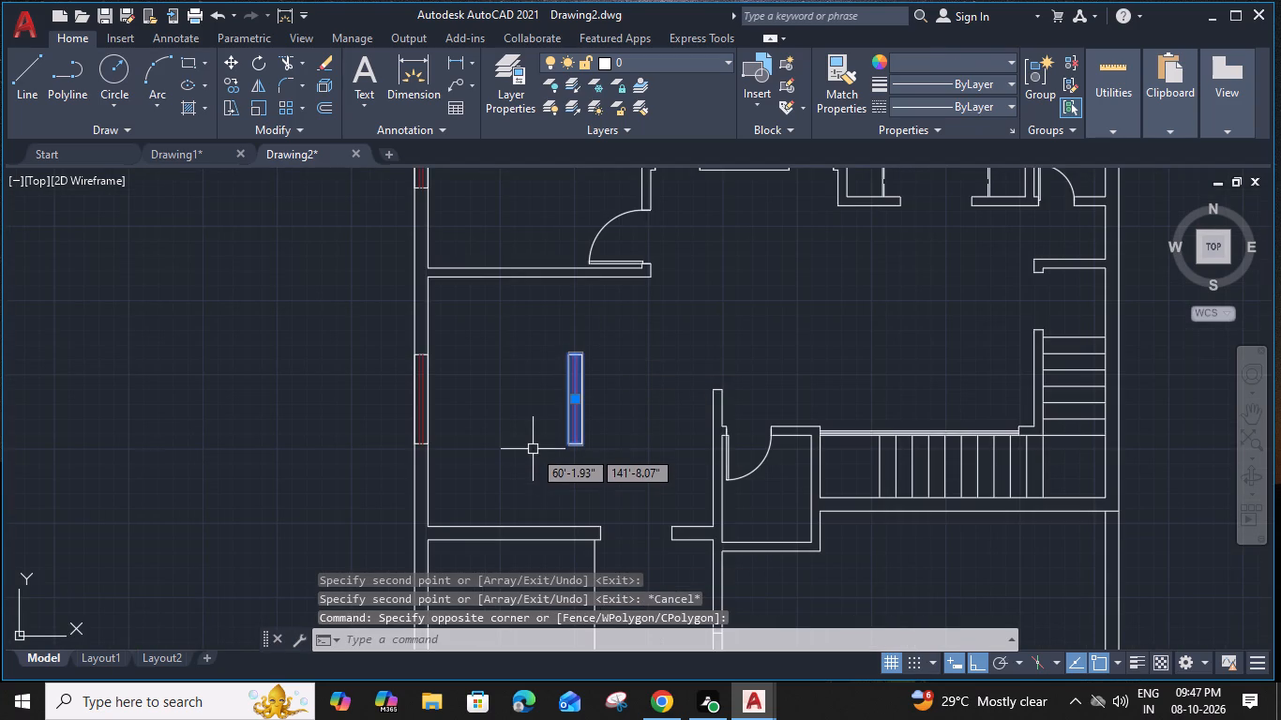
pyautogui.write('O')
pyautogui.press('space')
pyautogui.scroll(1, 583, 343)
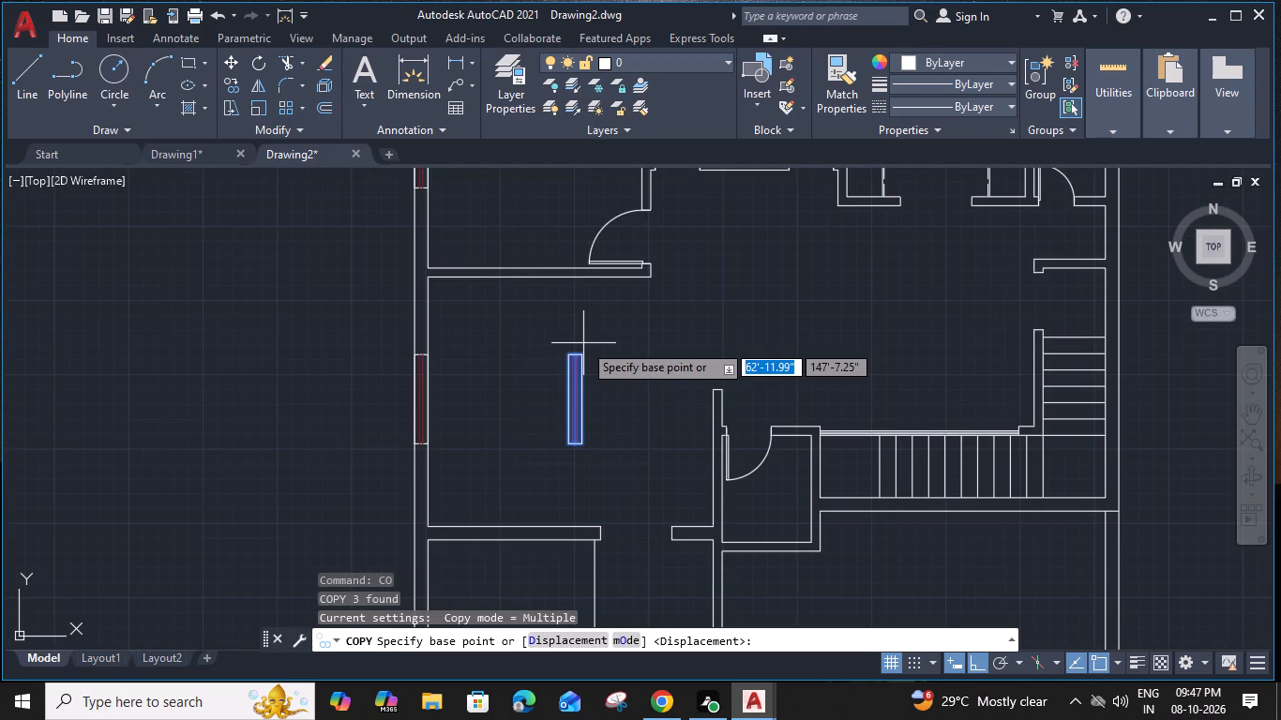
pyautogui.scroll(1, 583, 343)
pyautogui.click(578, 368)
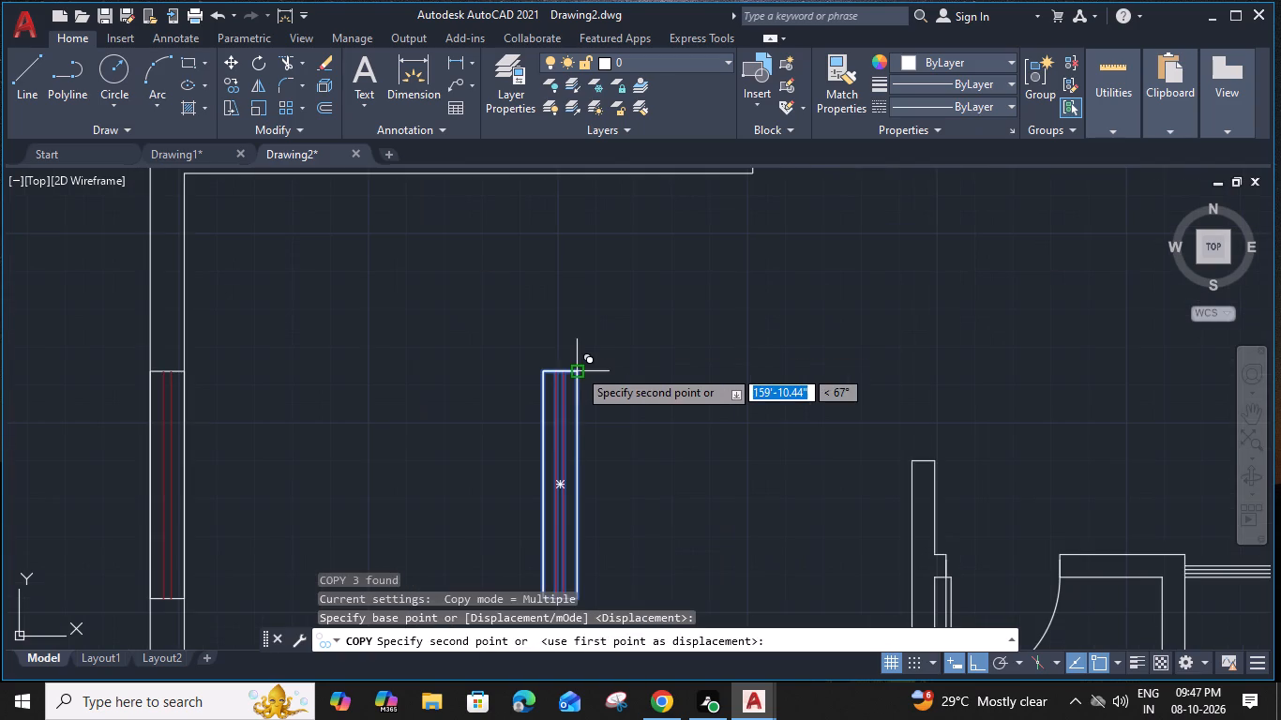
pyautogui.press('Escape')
# Rotate the freestanding window group a quarter turn about its north-east corner so it lies horizontally.
pyautogui.click(602, 350)
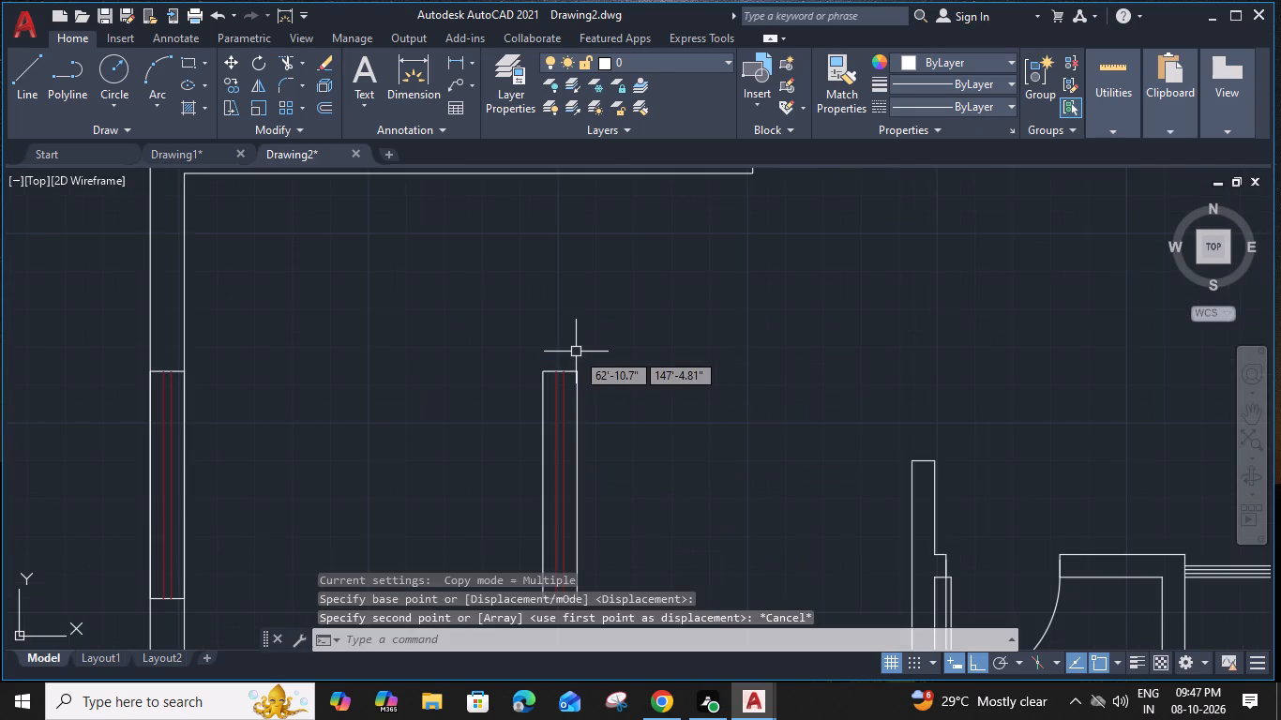
pyautogui.click(460, 448)
pyautogui.press('r')
pyautogui.press('o')
pyautogui.press('space')
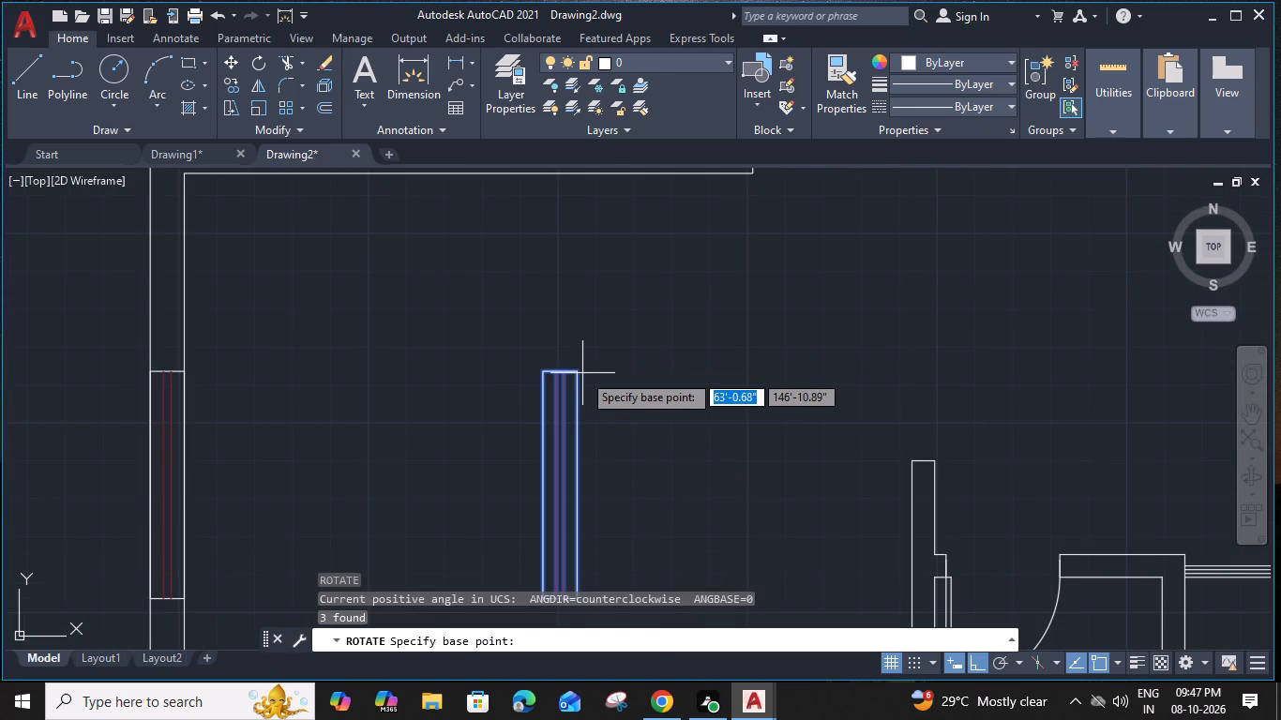
pyautogui.click(578, 370)
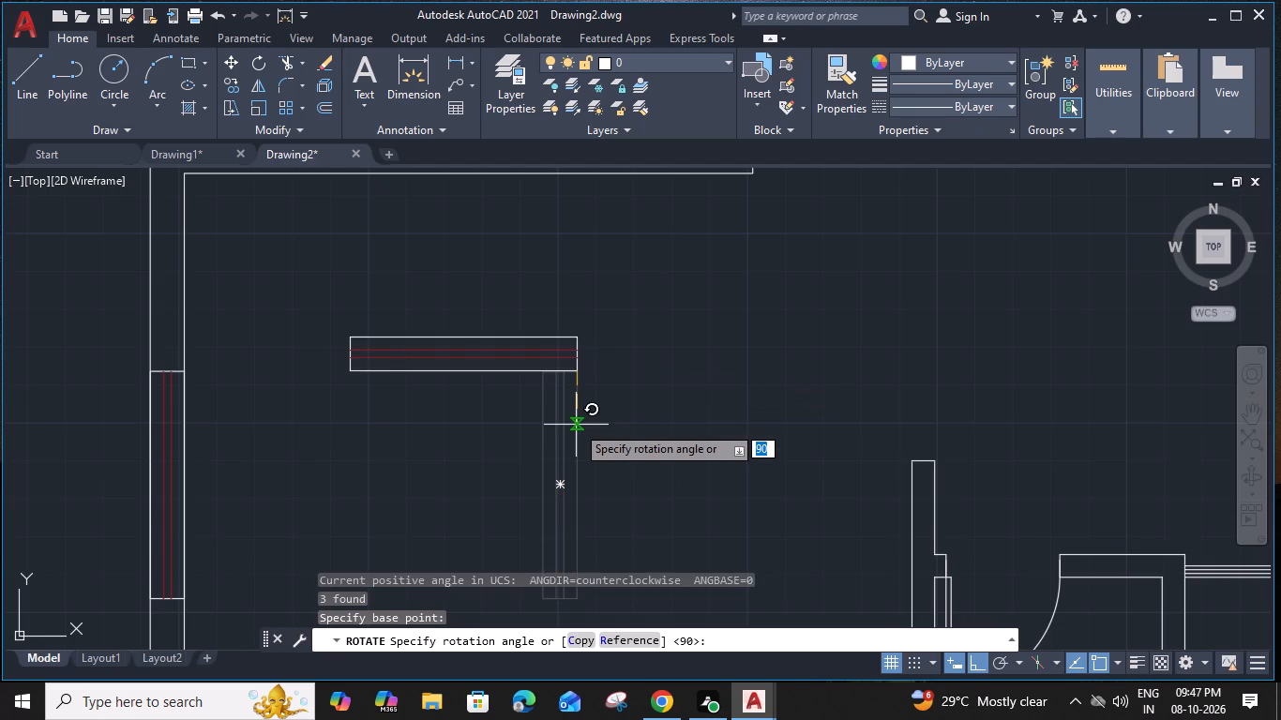
pyautogui.click(576, 425)
# Move the horizontal window group by its lower midpoint into the north outer wall above the room with the dashed outline.
pyautogui.click(484, 374)
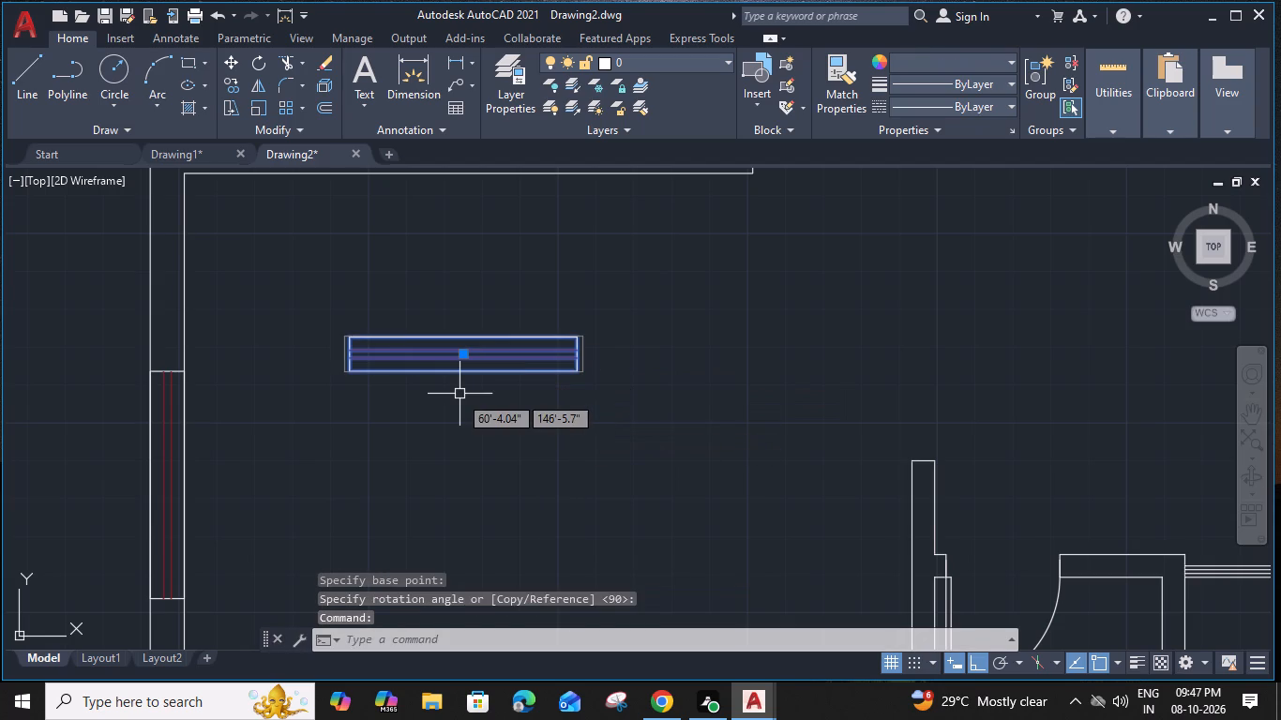
pyautogui.write('M')
pyautogui.press('space')
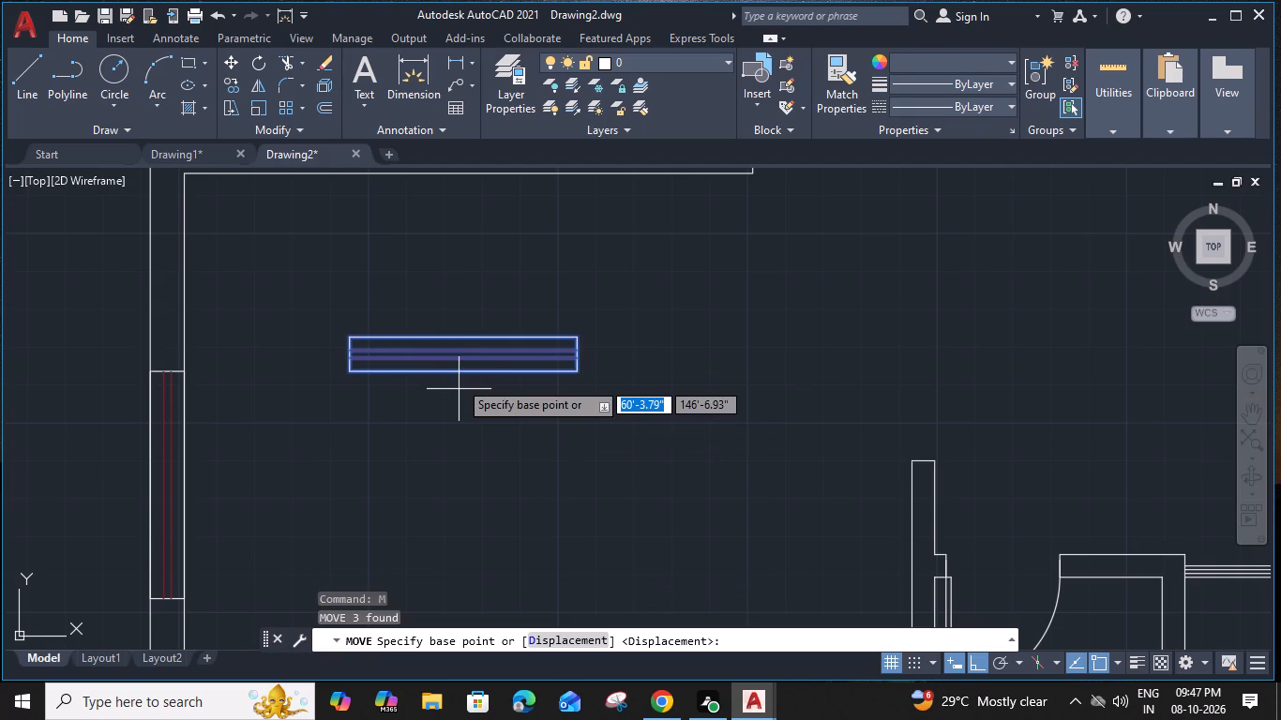
pyautogui.click(460, 371)
pyautogui.scroll(-3, 460, 371)
pyautogui.moveTo(780, 339); pyautogui.dragTo(781, 342, button='middle')
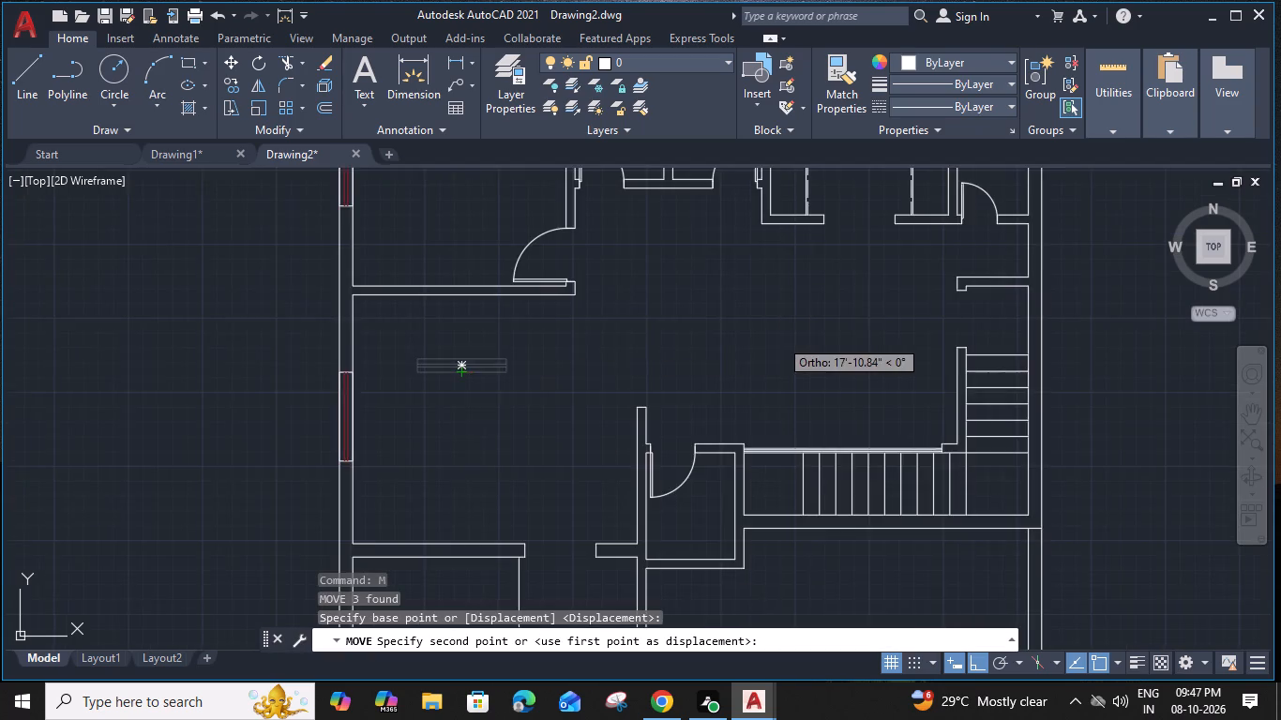
pyautogui.moveTo(781, 342); pyautogui.dragTo(610, 515, button='middle')
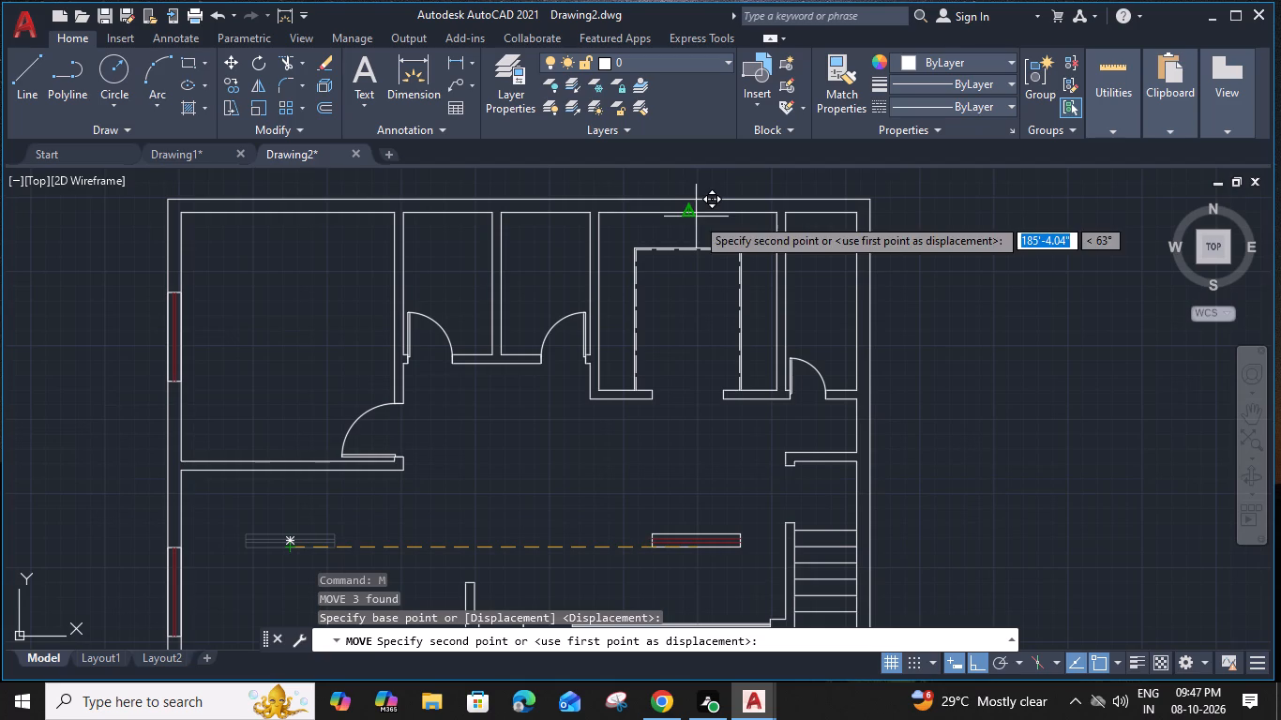
pyautogui.click(687, 213)
pyautogui.press('Escape')
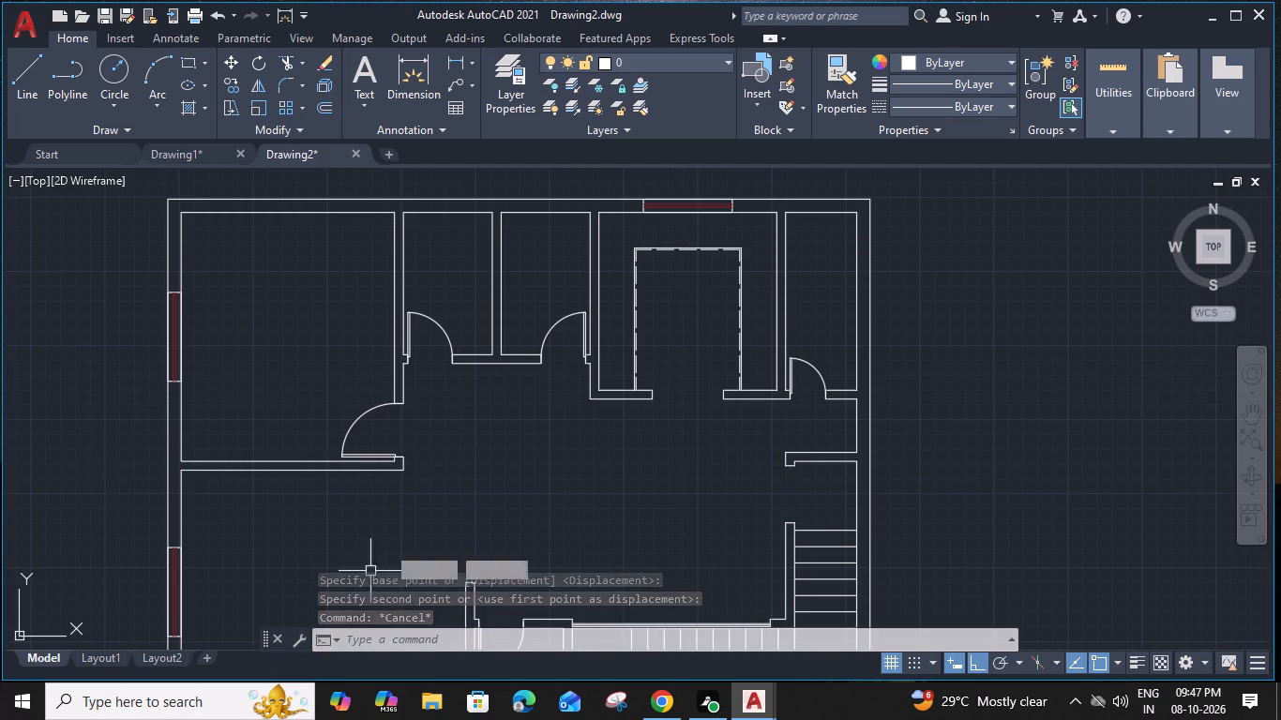
# Draw a rectangle 9" long and 1'9" wide in the open hall area for a smaller window.
pyautogui.write('REC')
pyautogui.press('space')
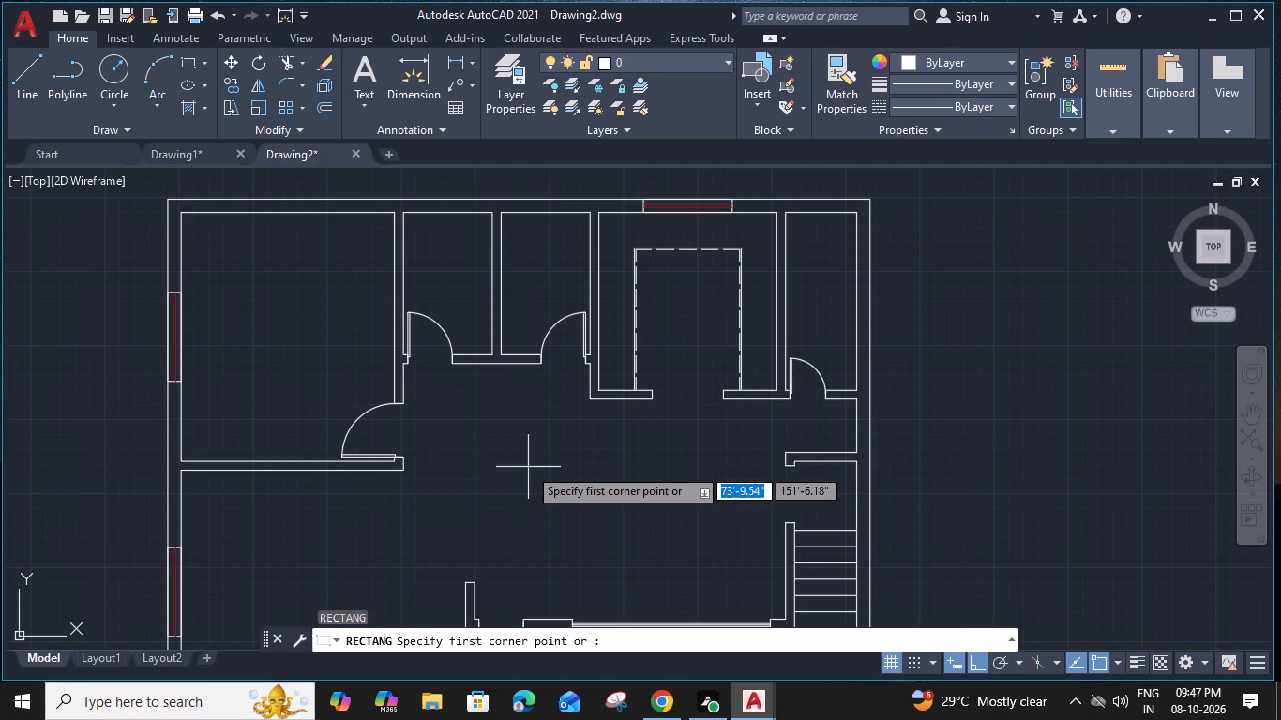
pyautogui.click(501, 459)
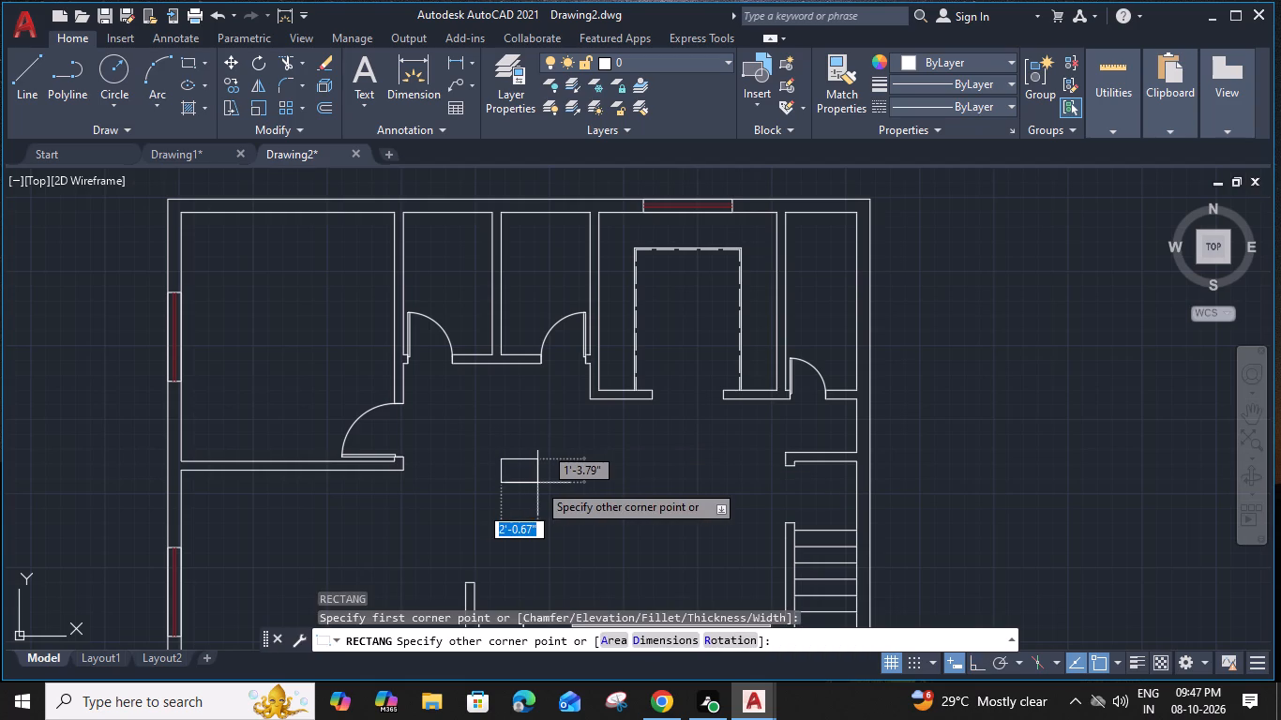
pyautogui.write('D 9"')
pyautogui.press('Return')
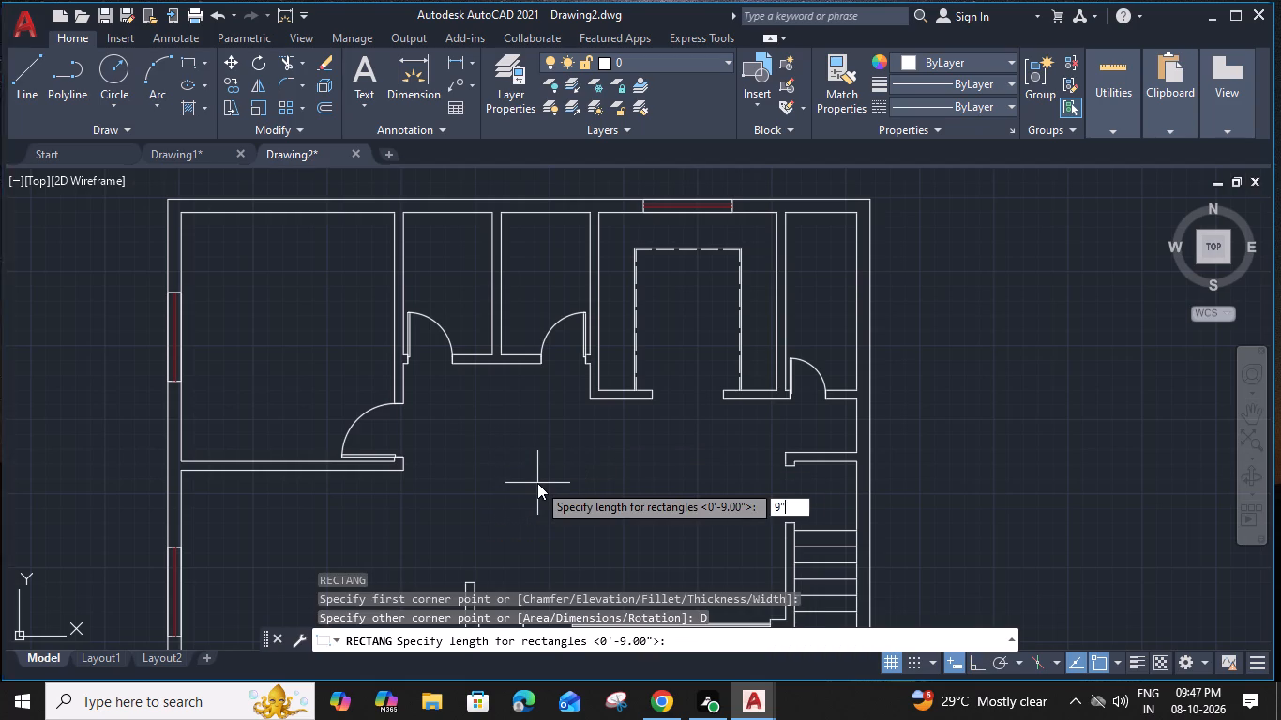
pyautogui.press('1')
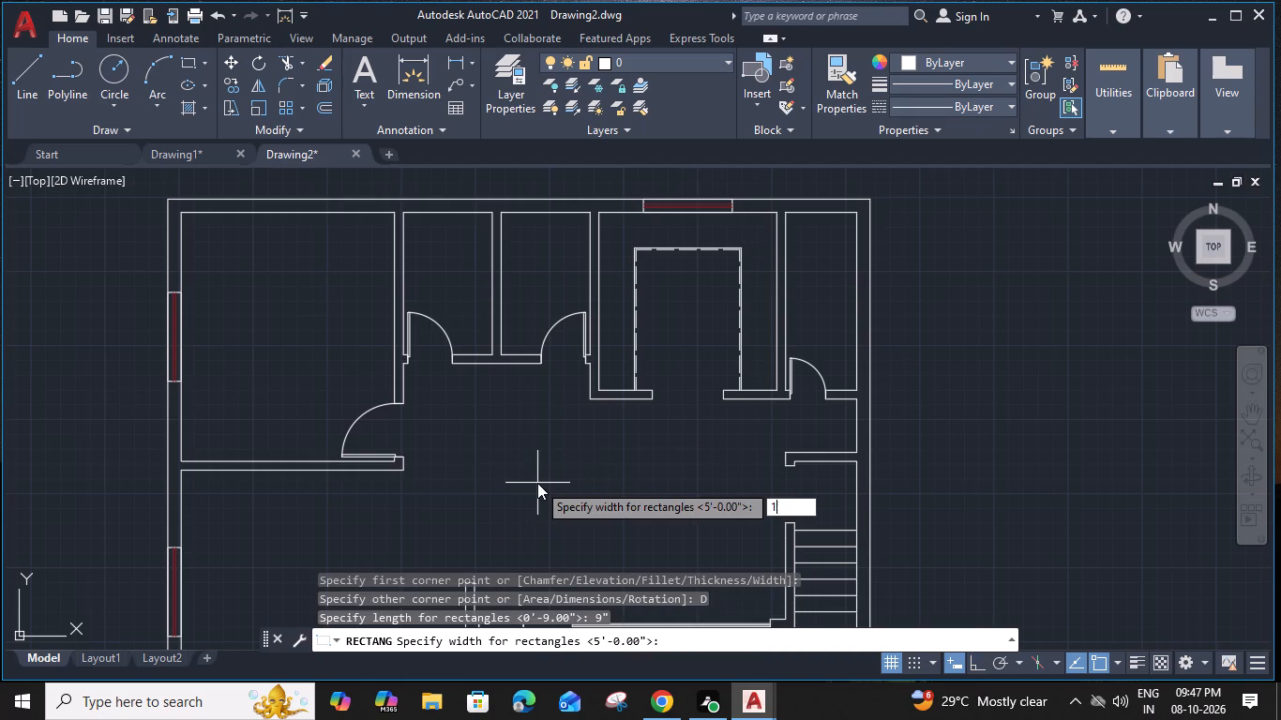
pyautogui.write('\'9"')
pyautogui.press('Return')
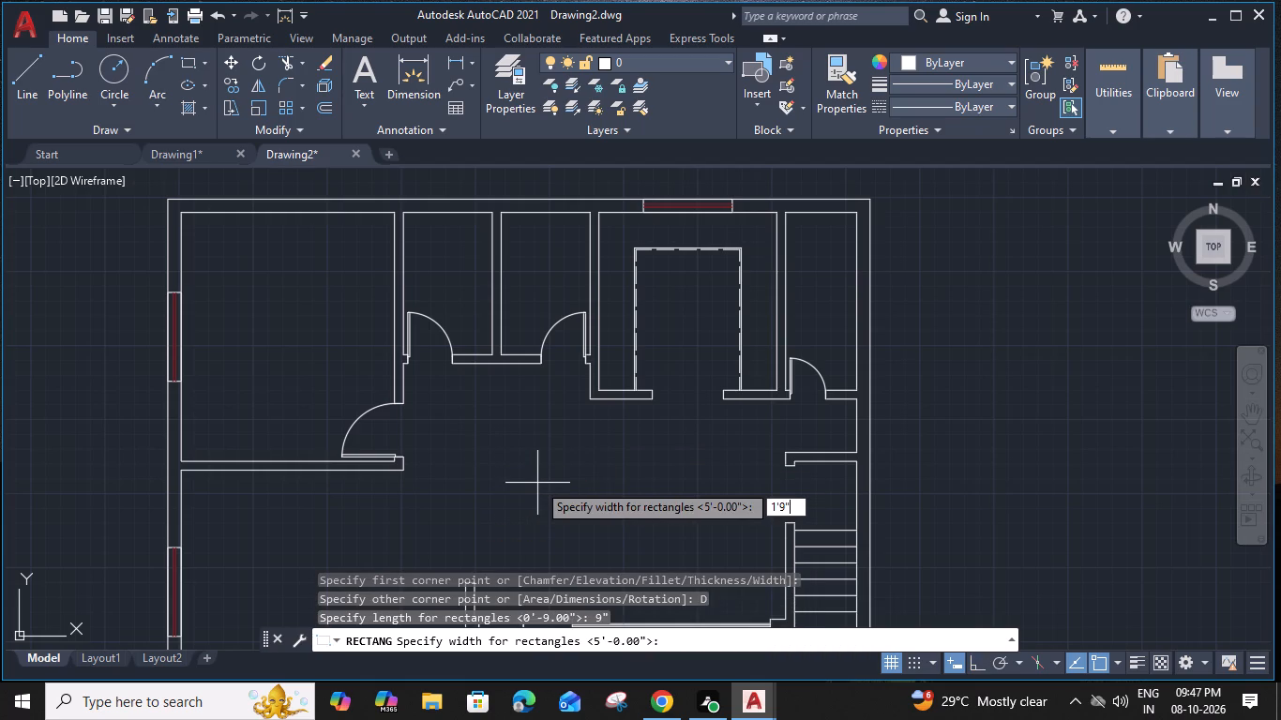
pyautogui.click(537, 483)
# Draw a vertical centre line in the small window rectangle between the midpoints of its short sides.
pyautogui.moveTo(529, 495); pyautogui.dragTo(572, 476, button='middle')
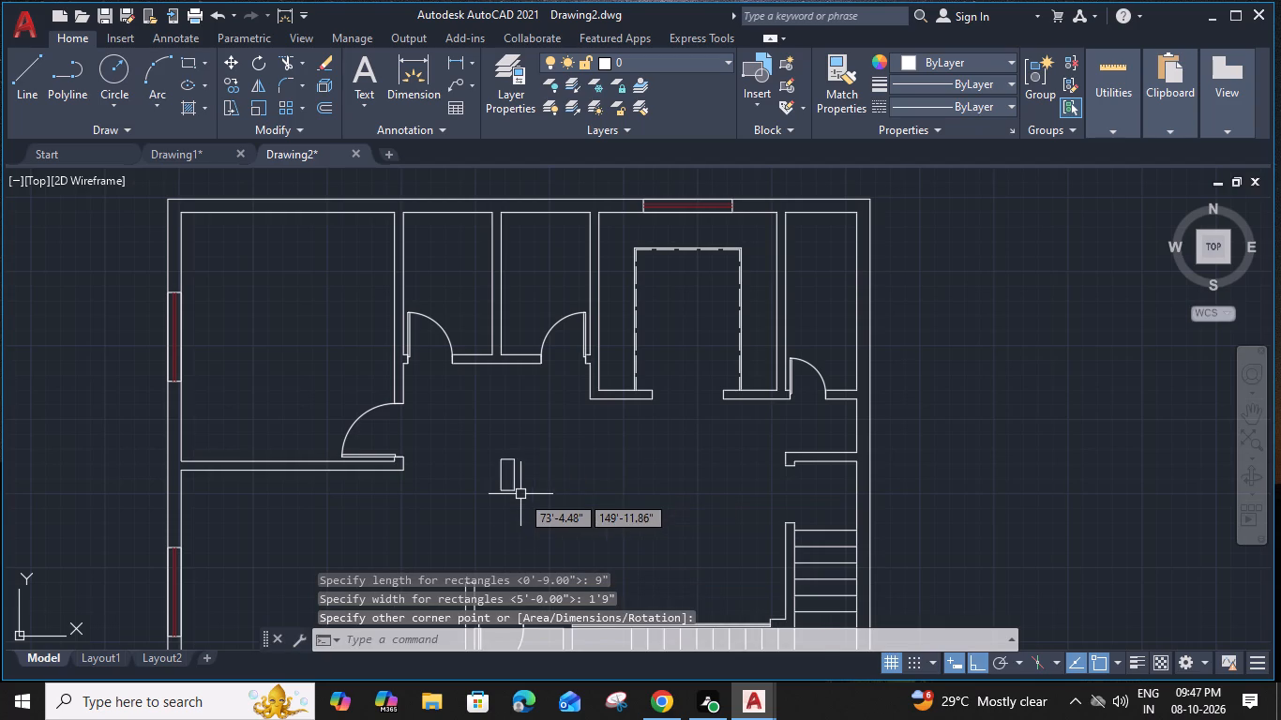
pyautogui.moveTo(572, 476); pyautogui.dragTo(608, 462, button='middle')
pyautogui.scroll(2, 586, 470)
pyautogui.write('L')
pyautogui.press('space')
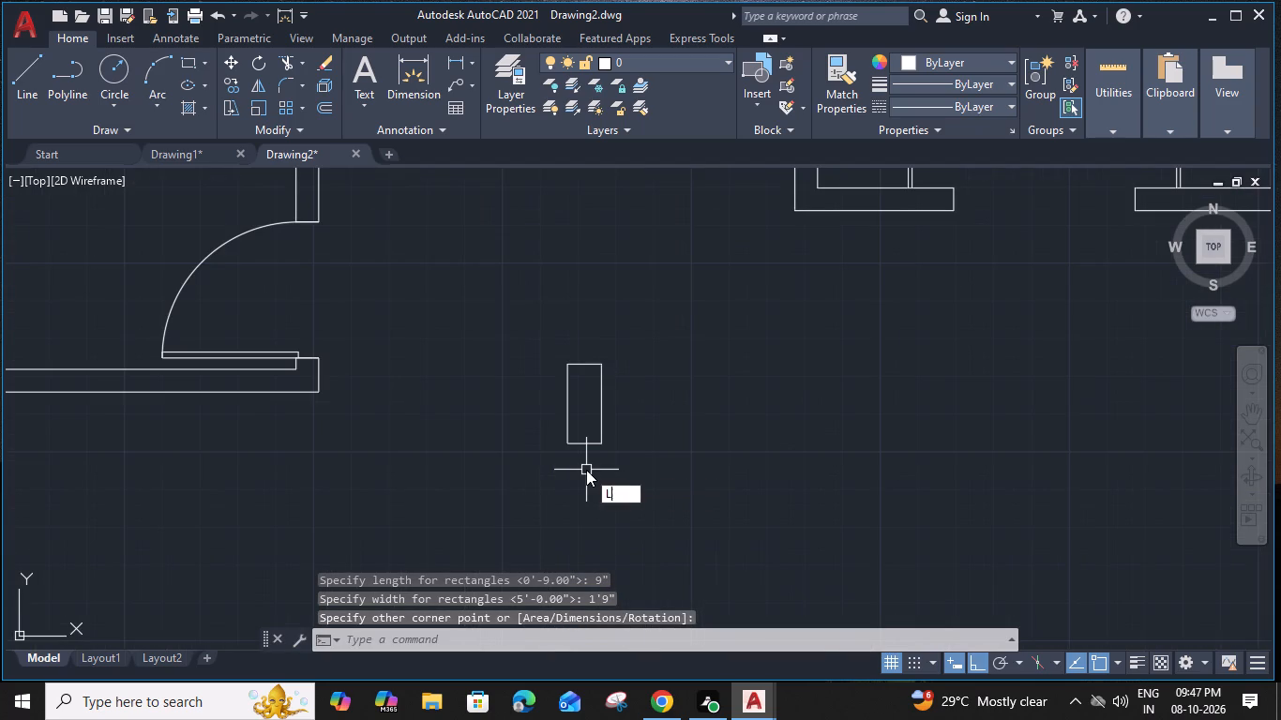
pyautogui.click(581, 447)
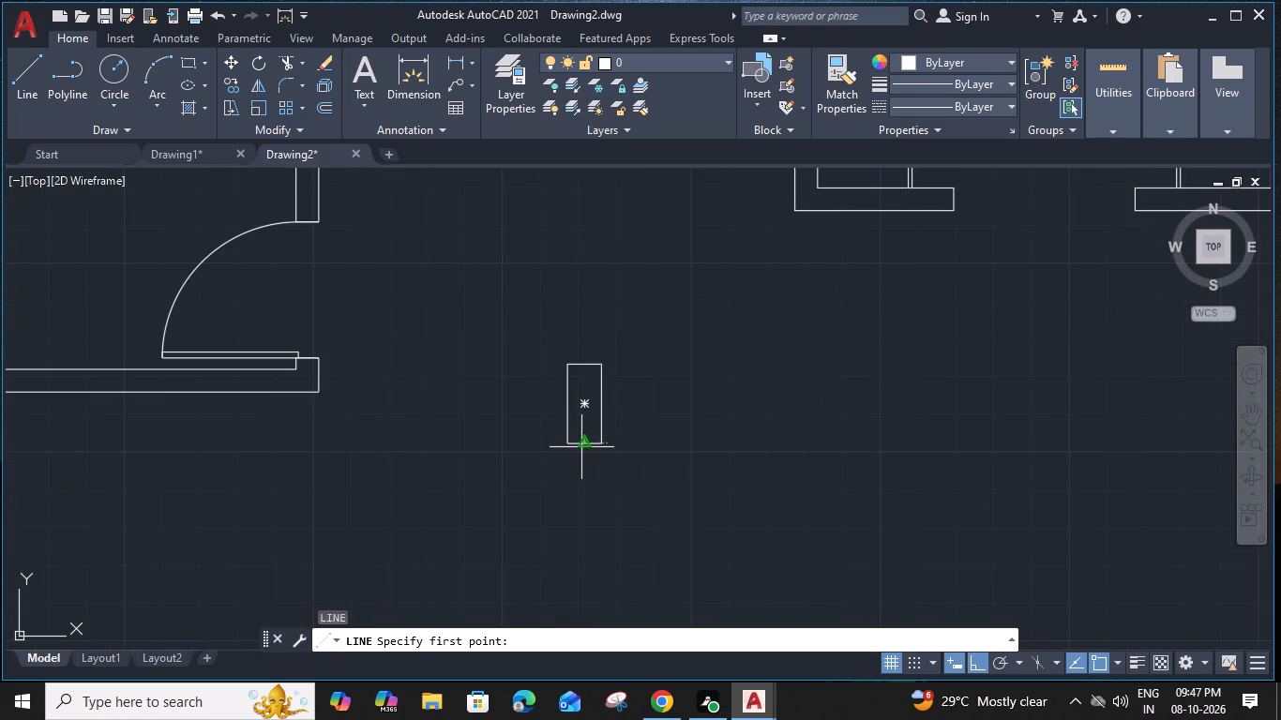
pyautogui.click(583, 365)
pyautogui.press('Escape')
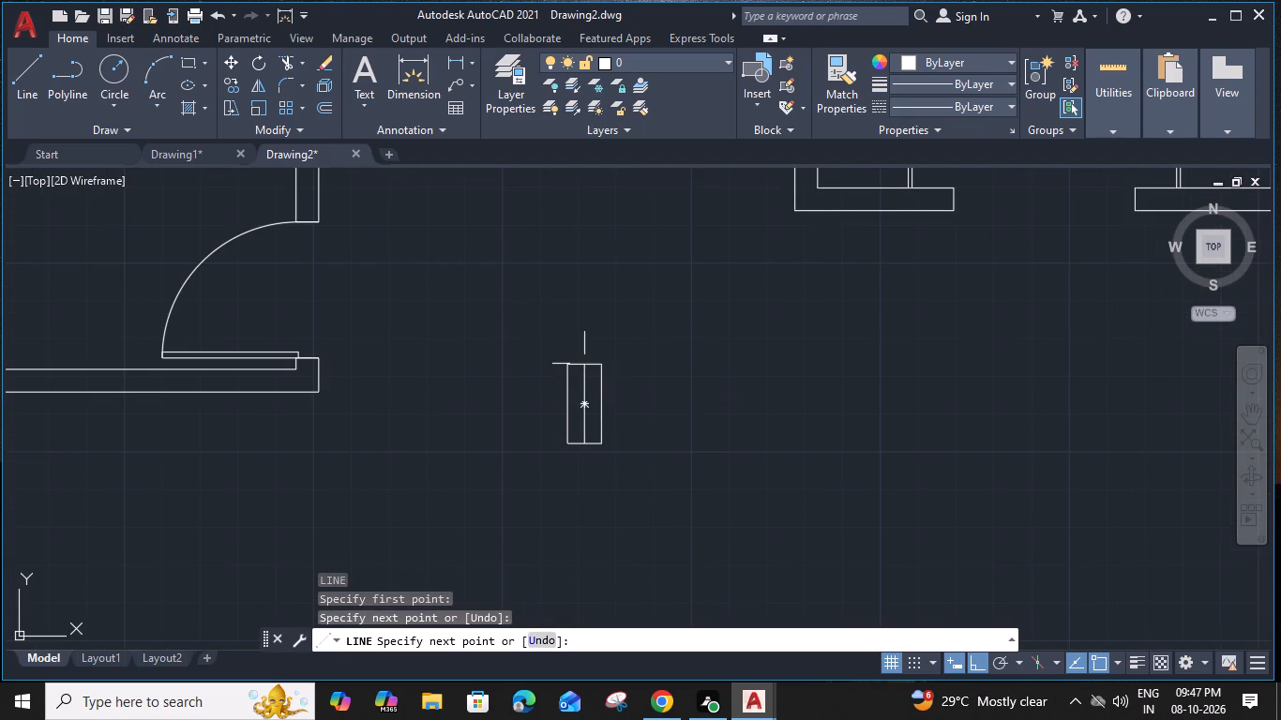
# Change the small window's centre line colour to dark red 153,27,30.
pyautogui.click(585, 380)
pyautogui.click(968, 65)
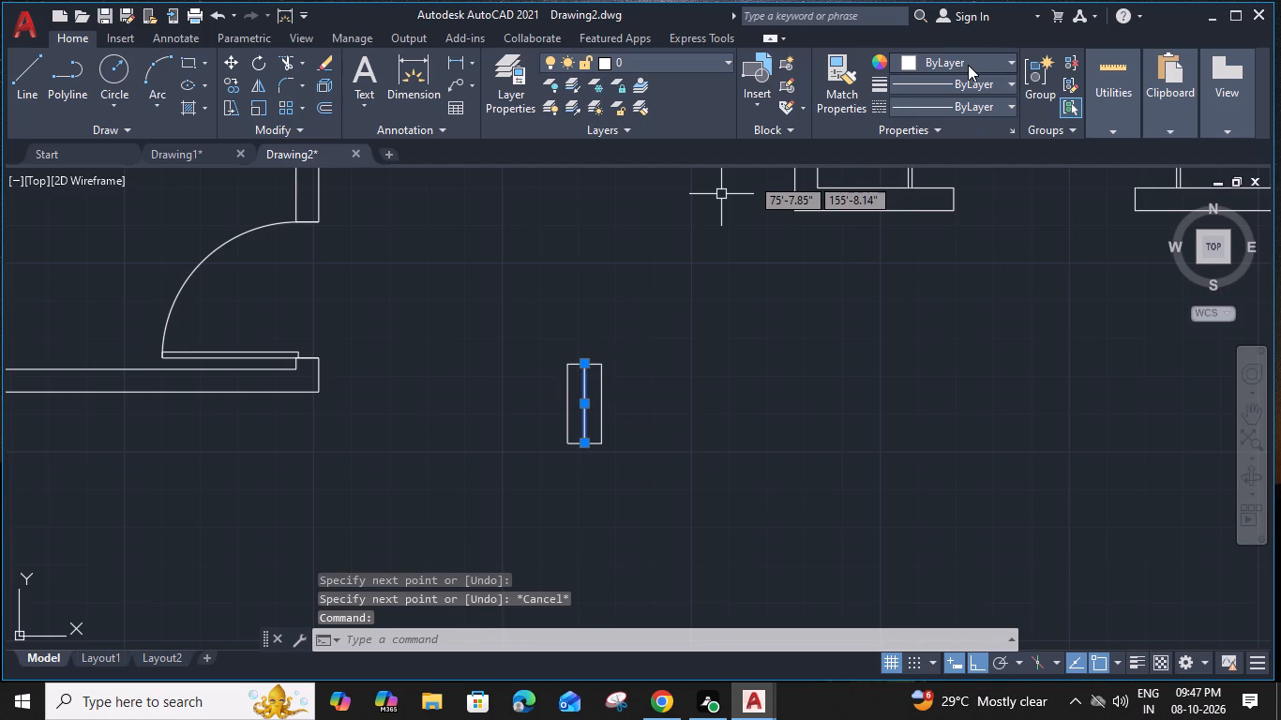
pyautogui.click(961, 134)
pyautogui.press('Escape')
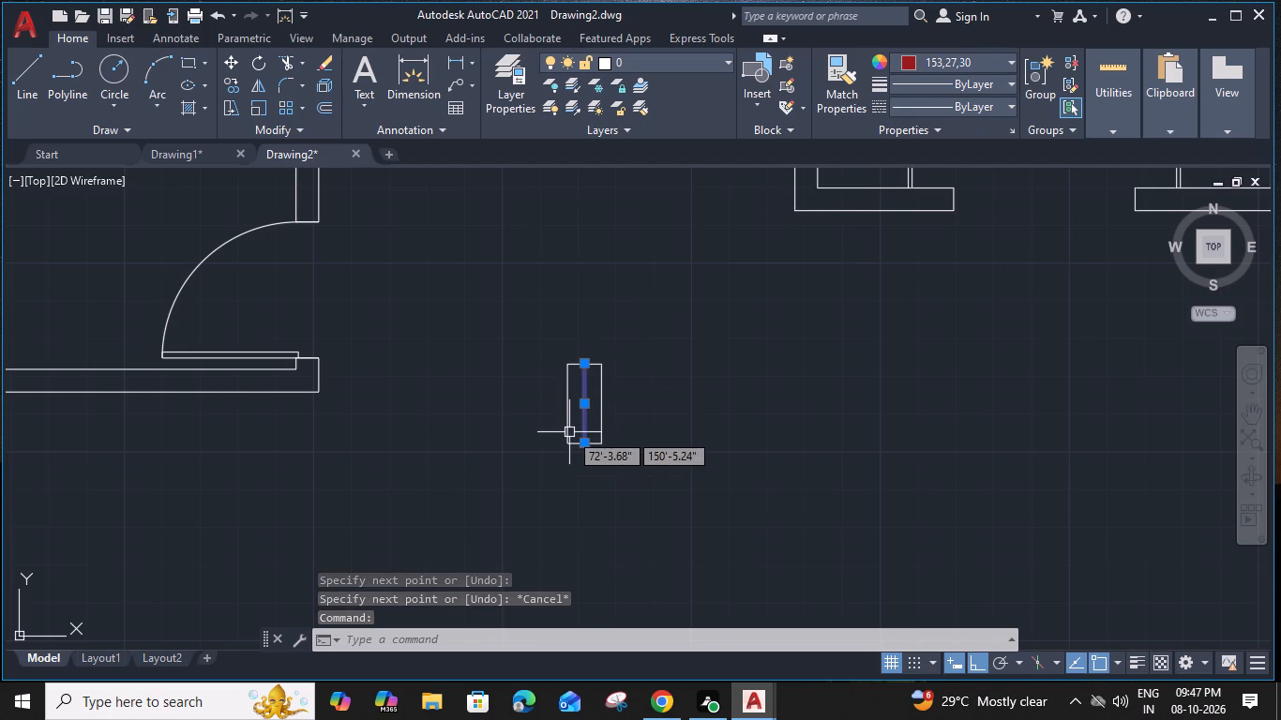
# Offset the small window's red centre line 1" to the east and 1" to the west.
pyautogui.scroll(2, 589, 399)
pyautogui.click(574, 397)
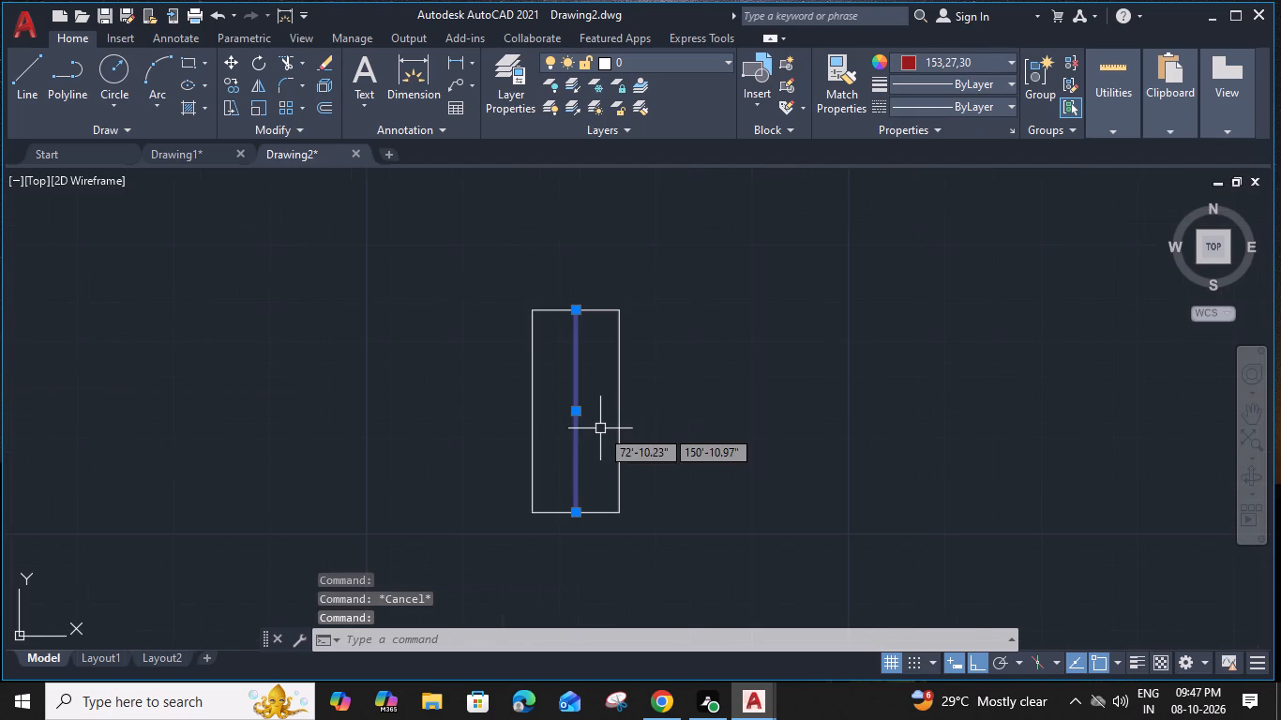
pyautogui.press('o')
pyautogui.press('space')
pyautogui.press('1')
pyautogui.hotkey('shift', '"')
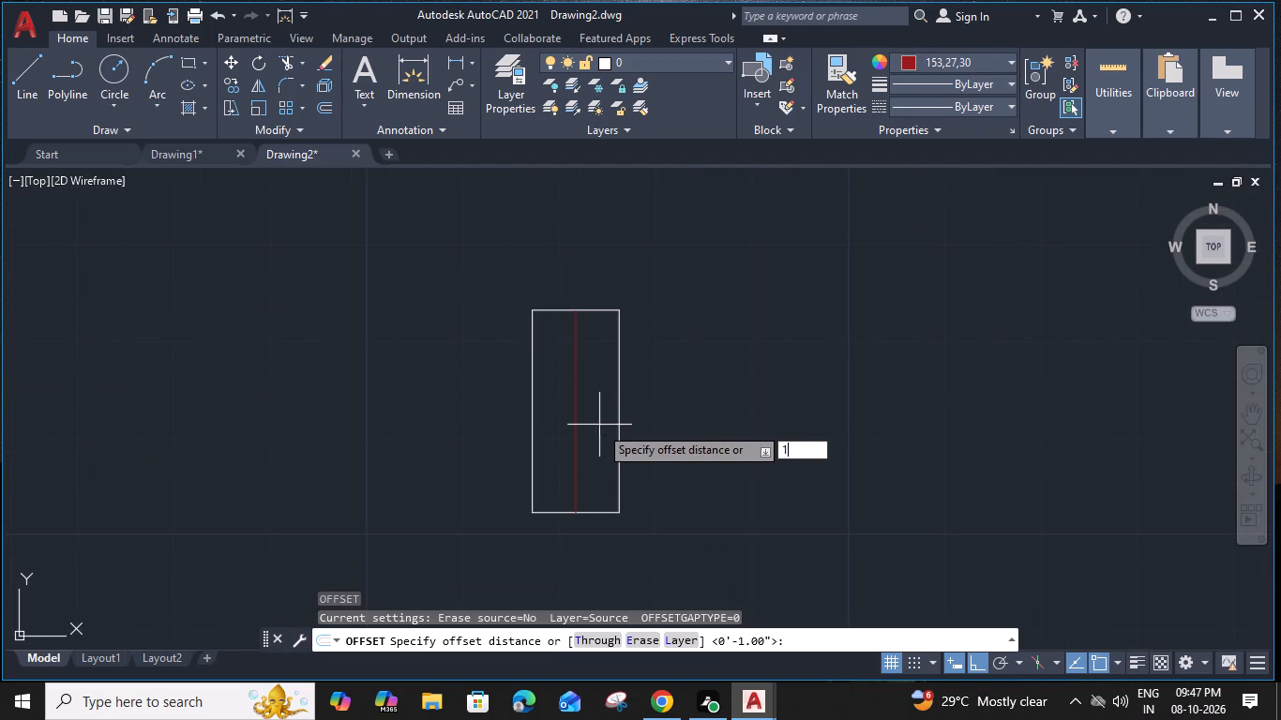
pyautogui.press('Return')
pyautogui.click(600, 426)
pyautogui.click(565, 419)
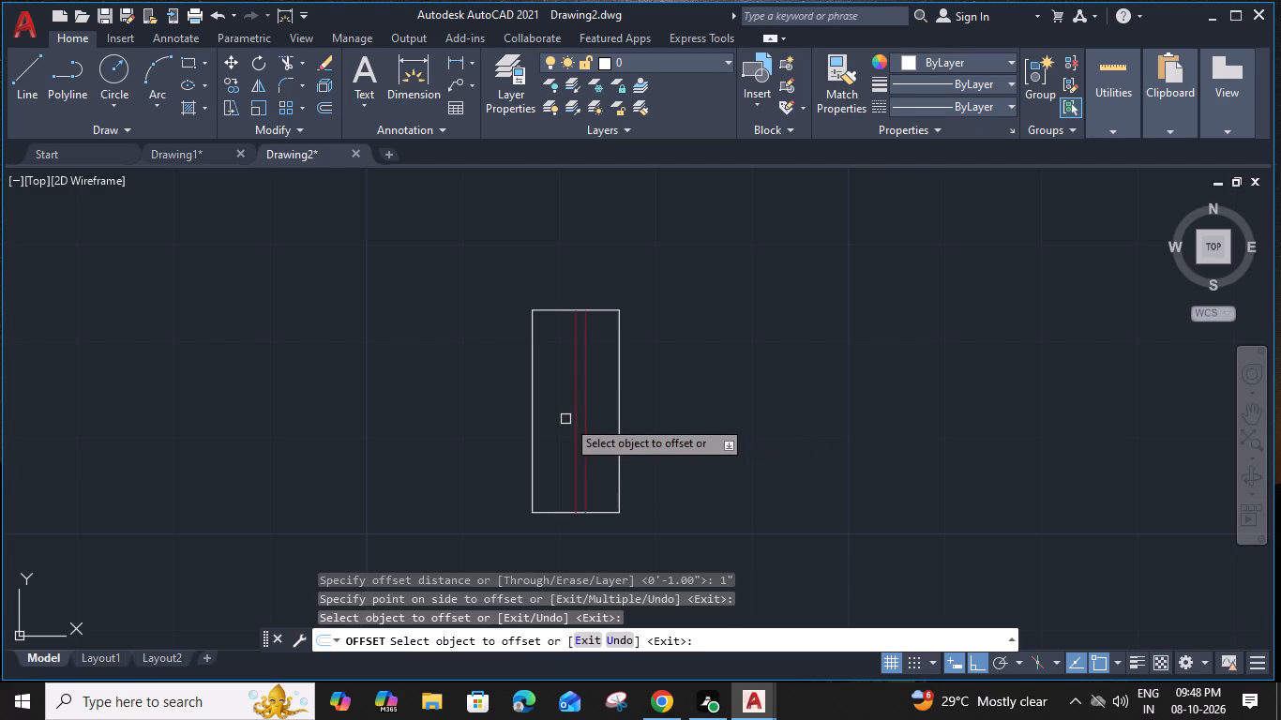
pyautogui.click(575, 423)
pyautogui.click(531, 427)
pyautogui.press('Escape')
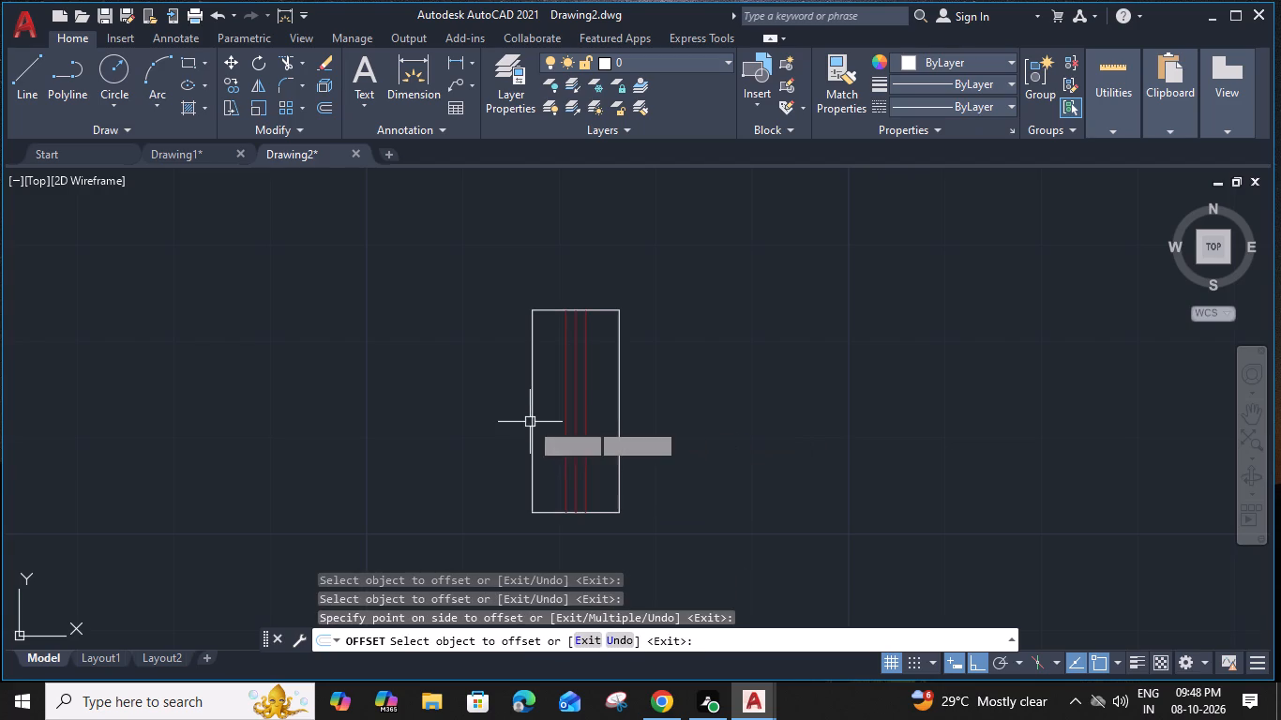
# Group the small window's rectangle together with its three red lines.
pyautogui.moveTo(665, 287); pyautogui.dragTo(654, 297)
pyautogui.click(378, 492)
pyautogui.write('G')
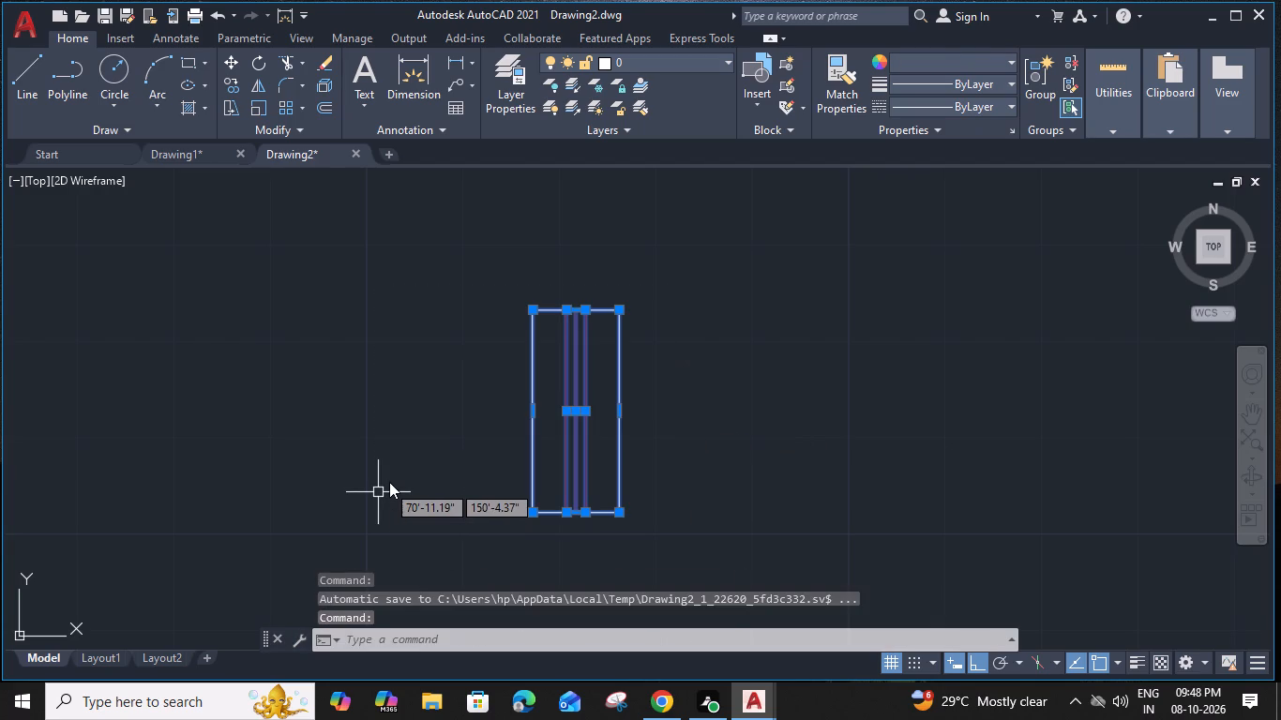
pyautogui.press('space')
# Rotate the small window group by 270° about its north-east corner so it lies horizontally.
pyautogui.click(661, 294)
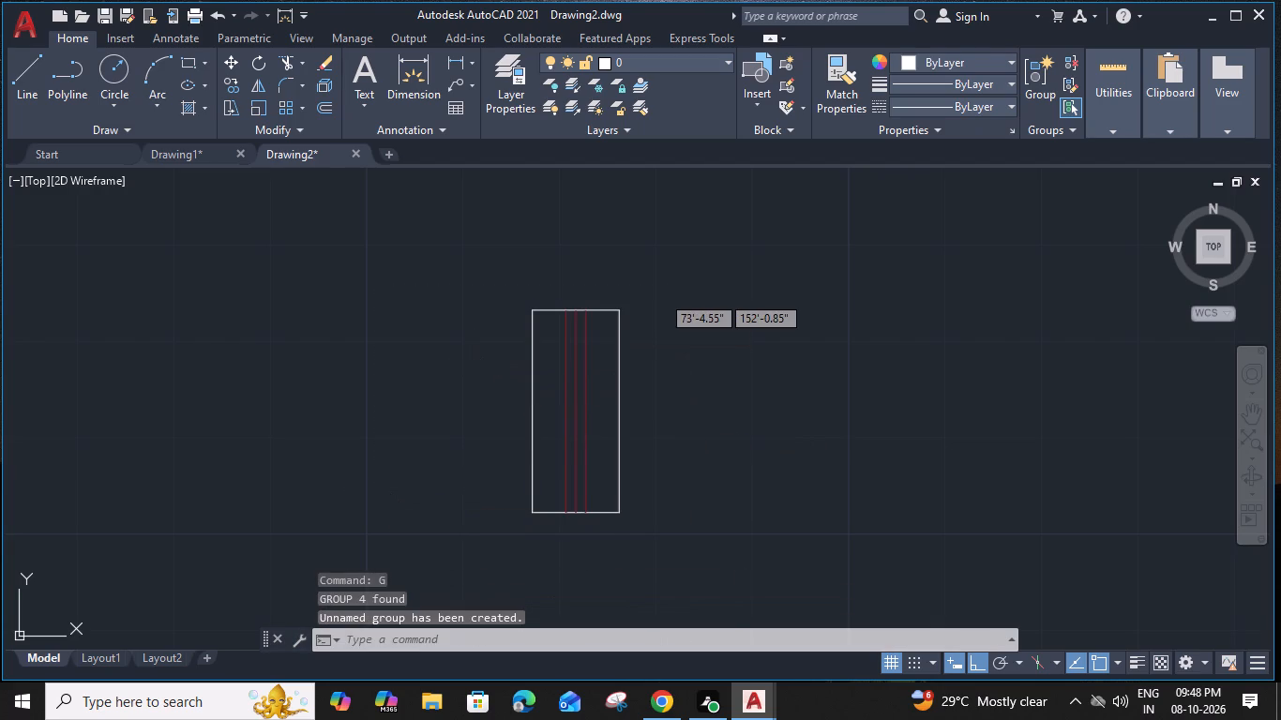
pyautogui.click(469, 416)
pyautogui.press('r')
pyautogui.press('o')
pyautogui.press('space')
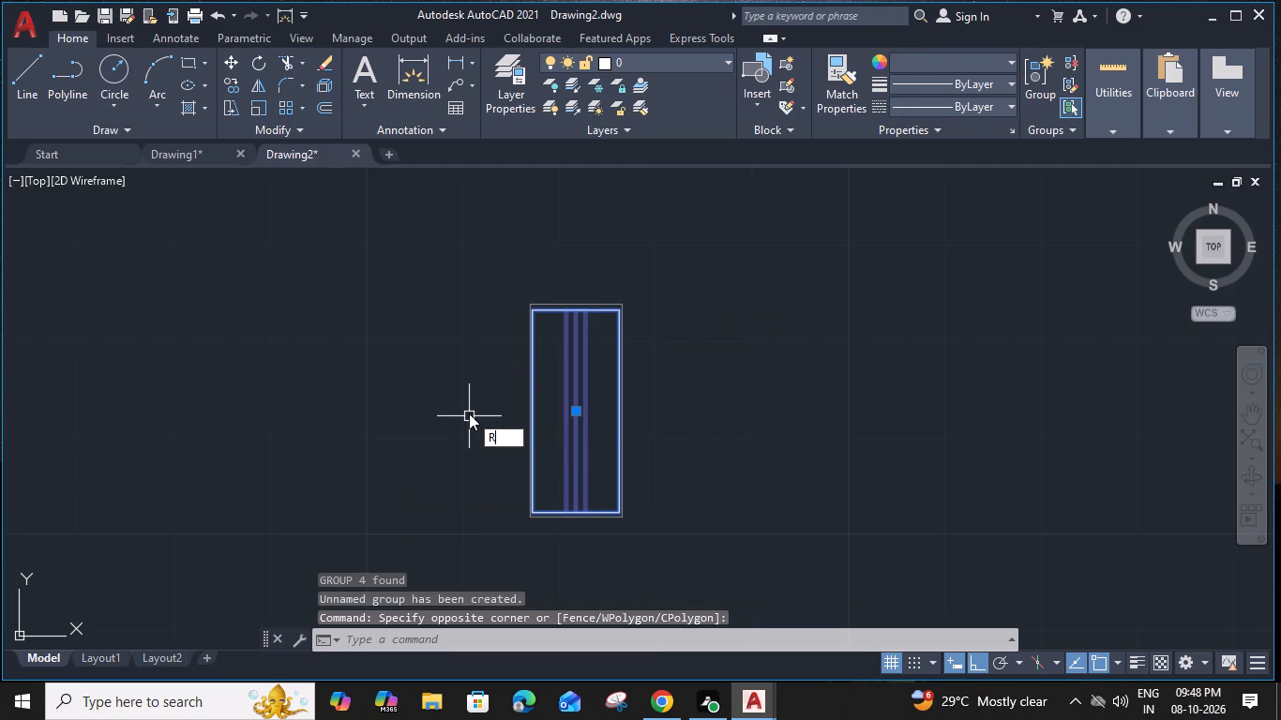
pyautogui.click(617, 310)
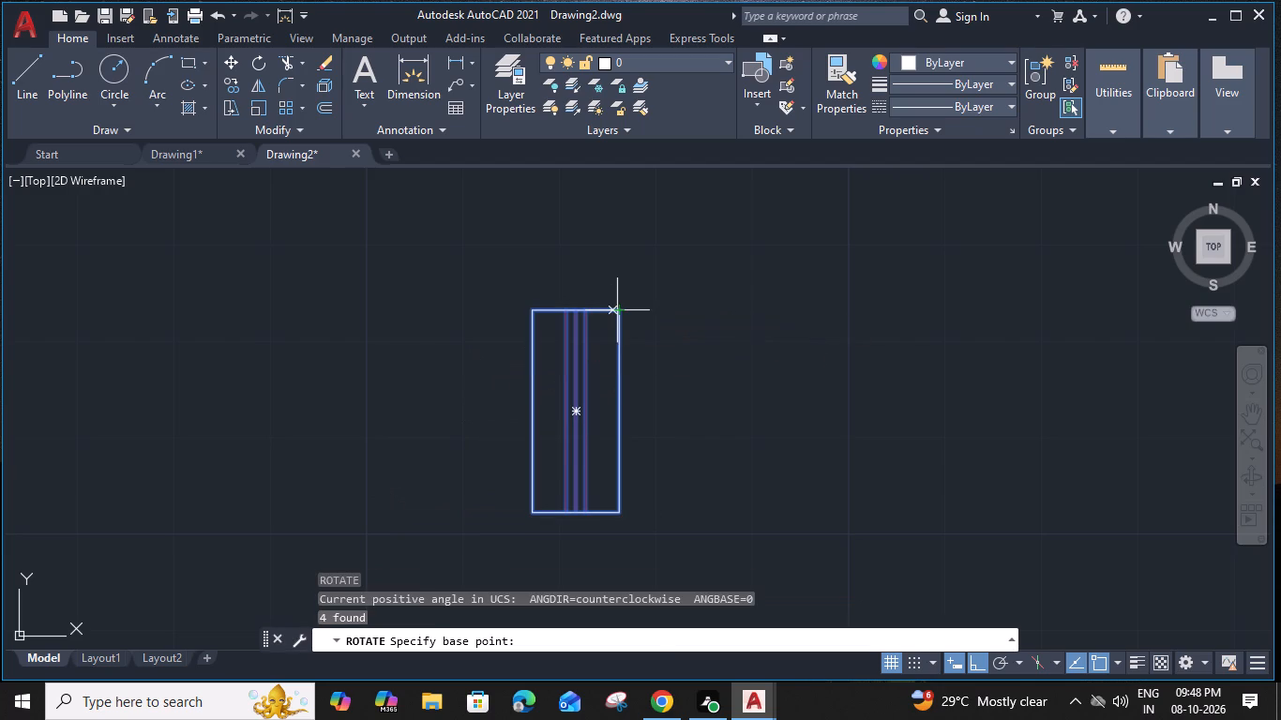
pyautogui.click(619, 370)
# Copy the small window by its lower long edge's midpoint into the north wall of each of the two small rooms.
pyautogui.click(479, 307)
pyautogui.write('CO')
pyautogui.press('space')
pyautogui.click(518, 312)
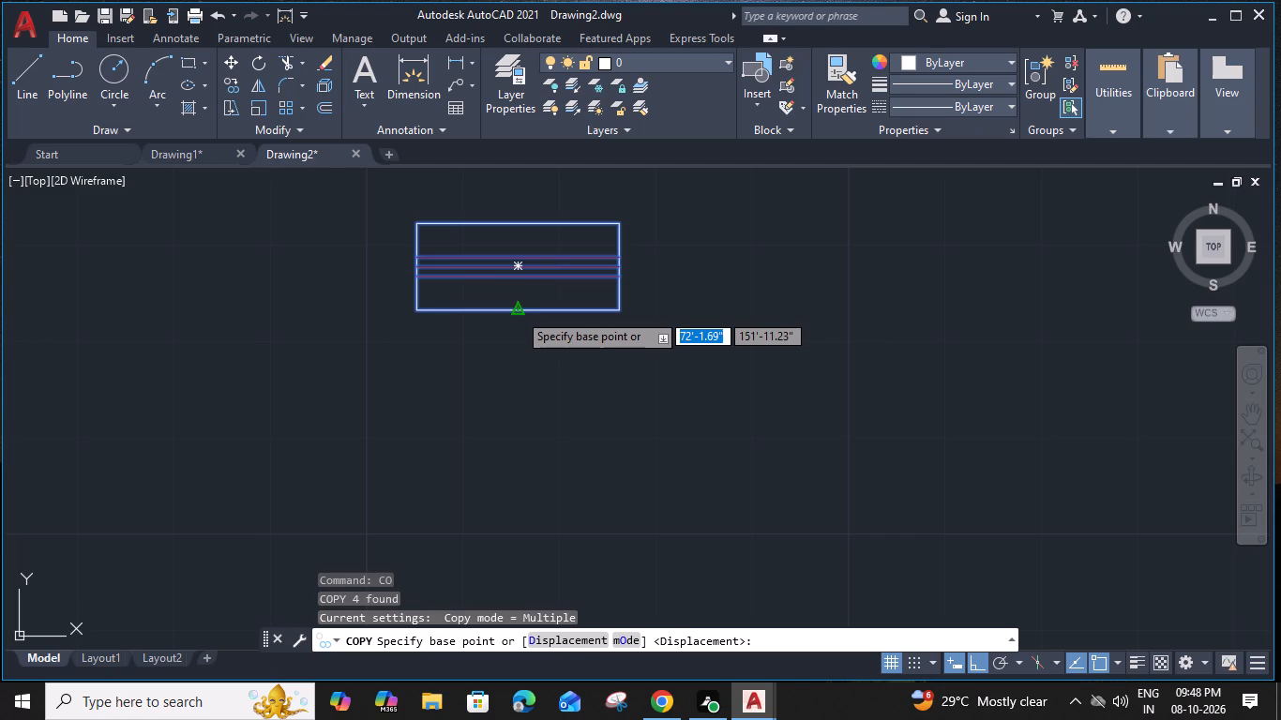
pyautogui.scroll(-3, 517, 312)
pyautogui.moveTo(520, 320); pyautogui.dragTo(515, 650, button='middle')
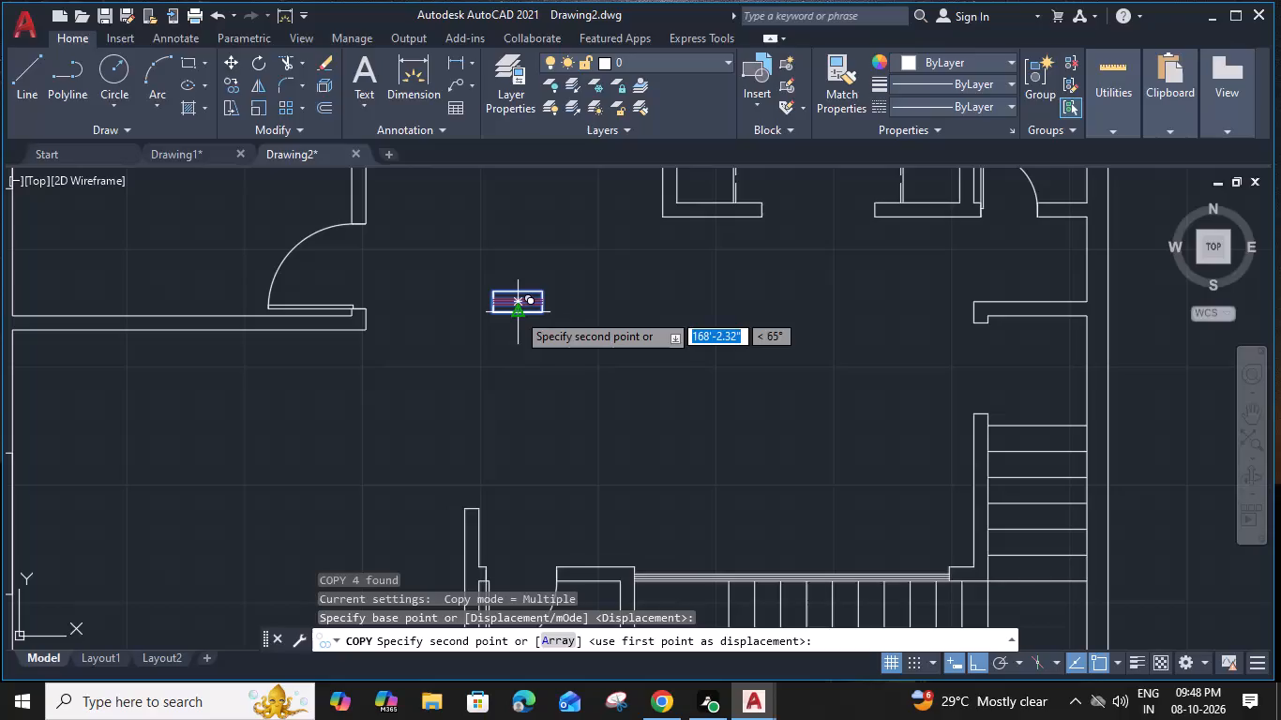
pyautogui.click(399, 252)
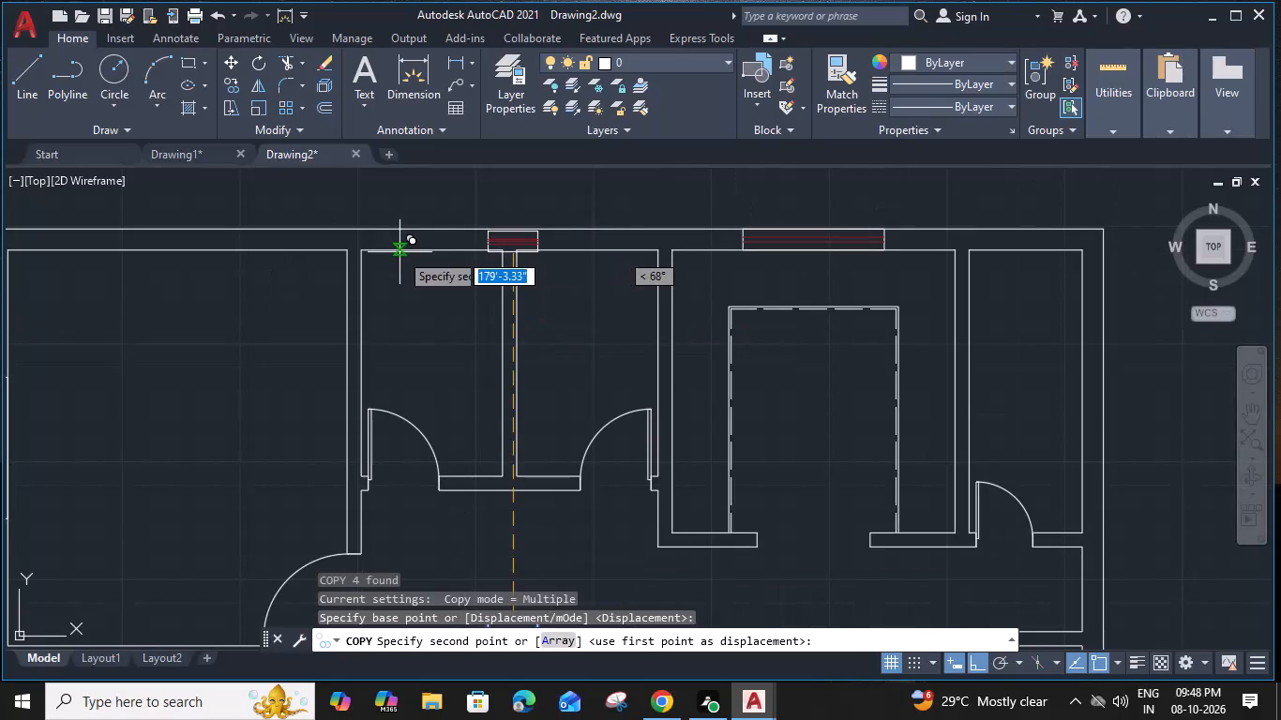
pyautogui.click(605, 252)
pyautogui.press('Escape')
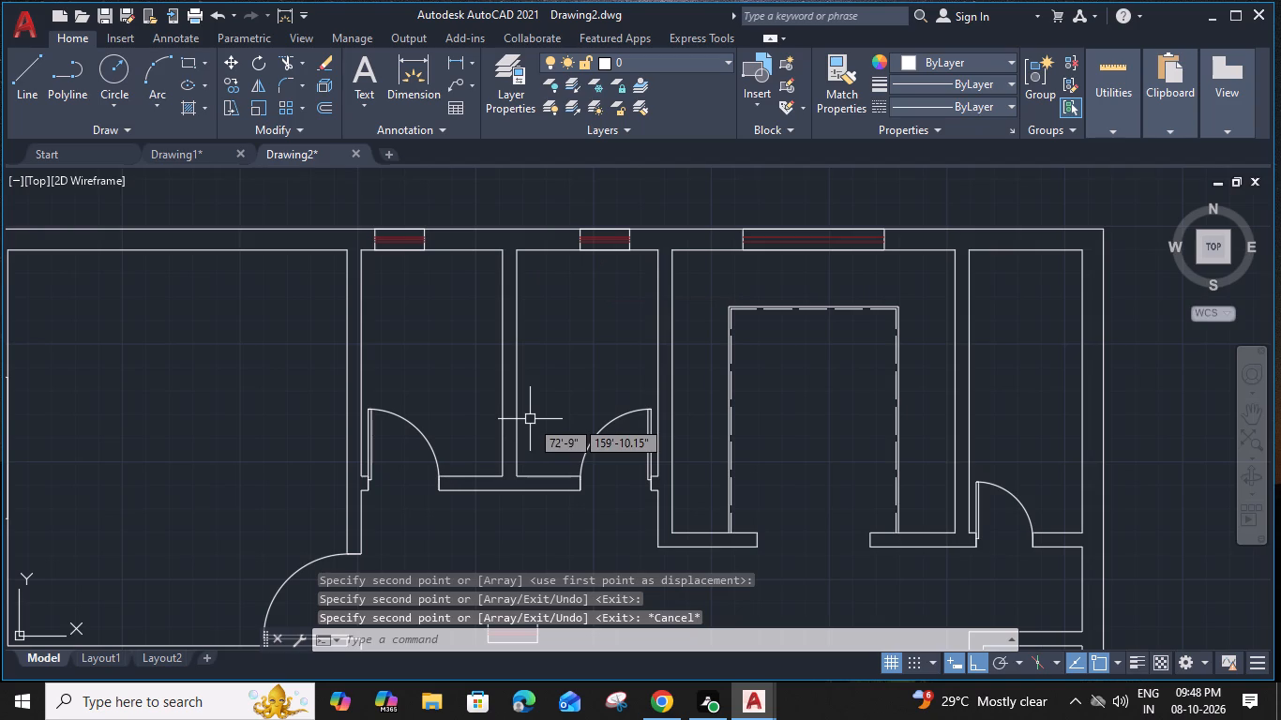
# Copy the small window into the south wall of the small room beside the stairs and the short wall stub west of it.
pyautogui.moveTo(376, 256); pyautogui.dragTo(604, 130, button='middle')
pyautogui.scroll(-1, 543, 364)
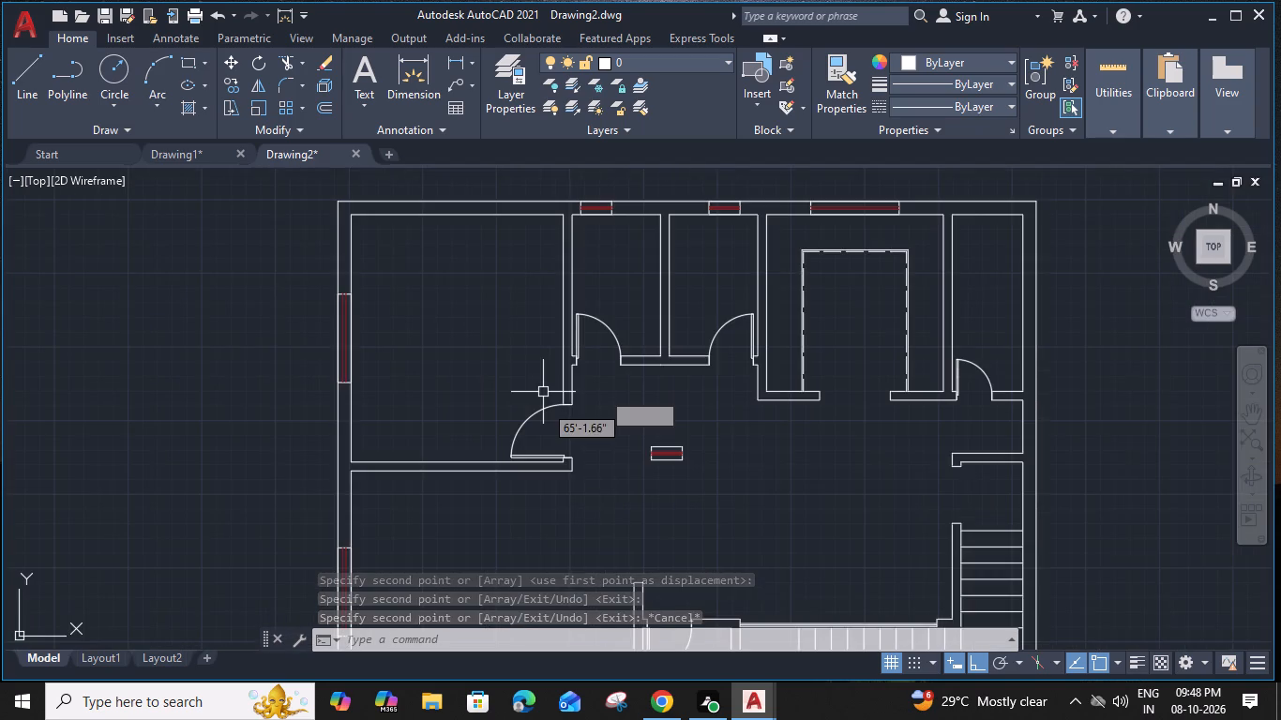
pyautogui.moveTo(556, 376); pyautogui.dragTo(605, 238, button='middle')
pyautogui.click(751, 299)
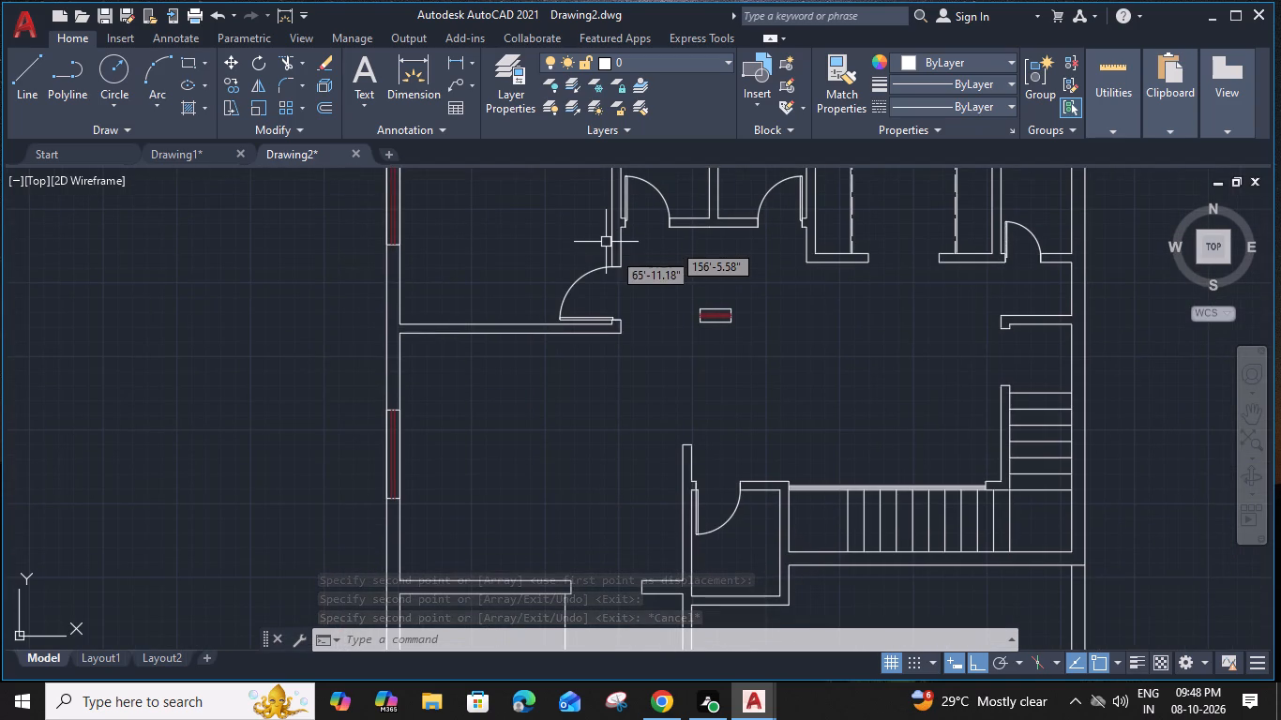
pyautogui.click(672, 367)
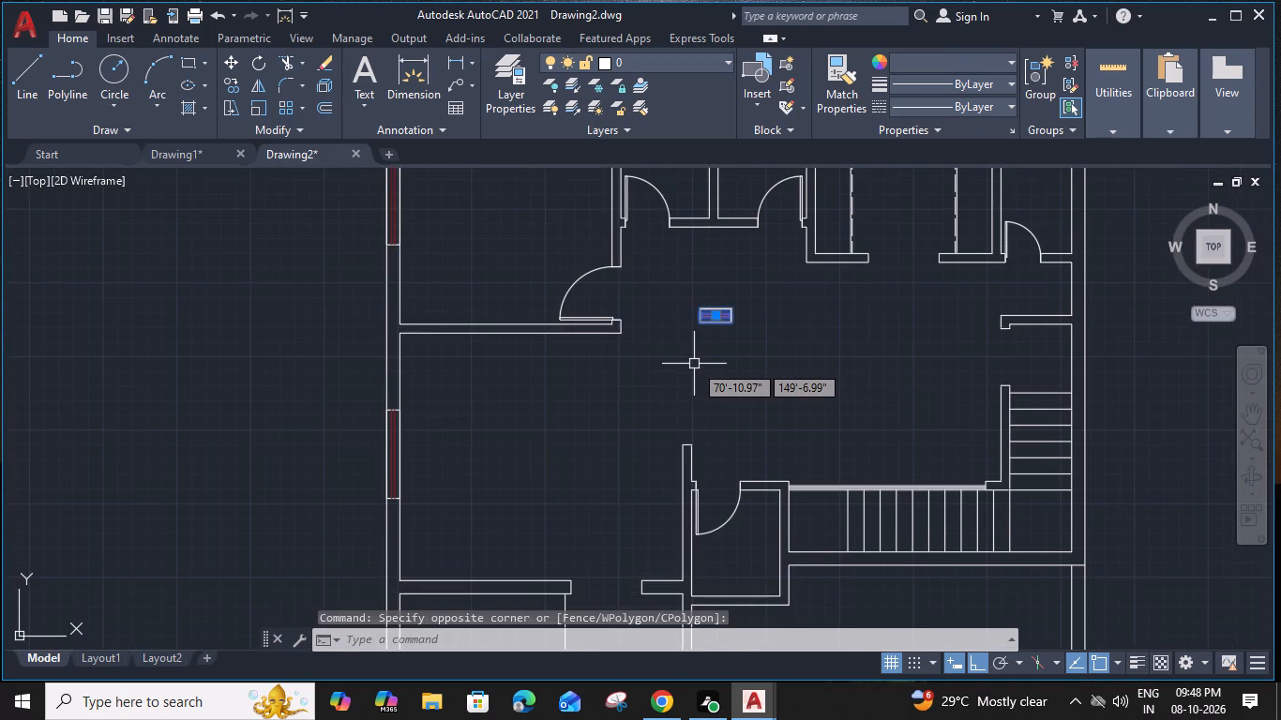
pyautogui.press('c')
pyautogui.write('O')
pyautogui.press('space')
pyautogui.scroll(2, 717, 307)
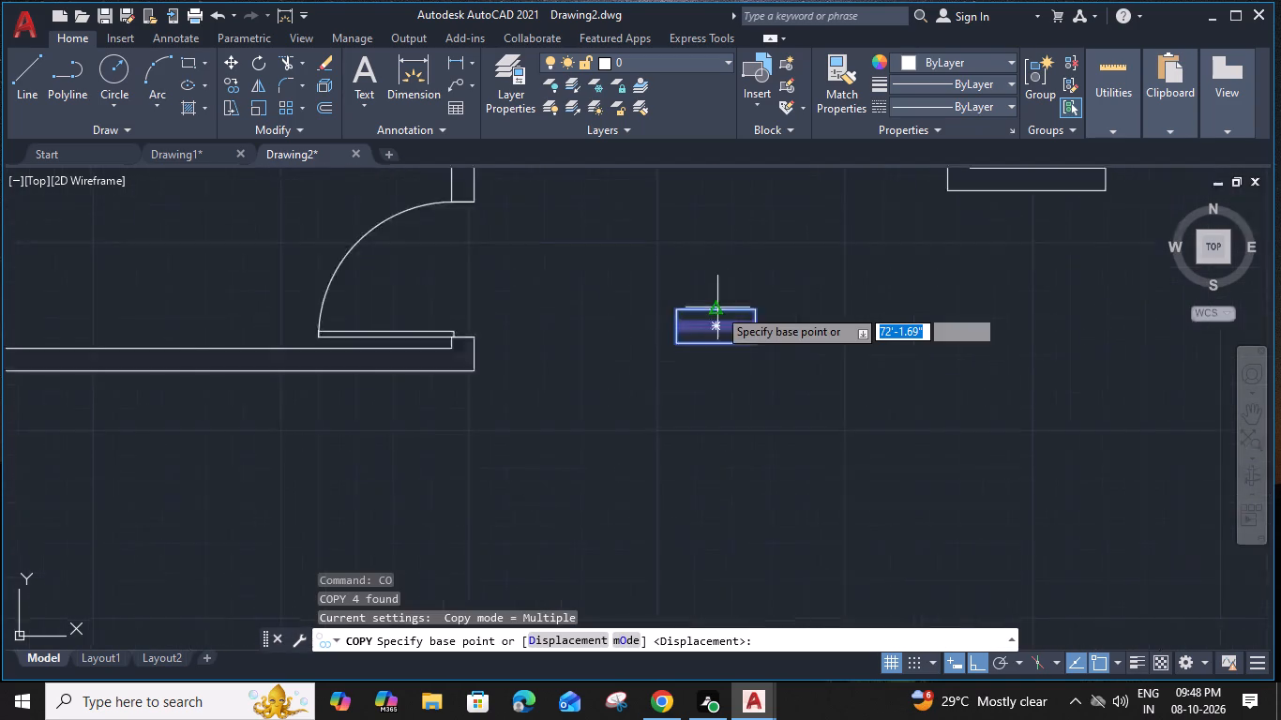
pyautogui.click(717, 307)
pyautogui.scroll(-3, 717, 307)
pyautogui.moveTo(721, 547); pyautogui.dragTo(706, 389, button='middle')
pyautogui.click(723, 433)
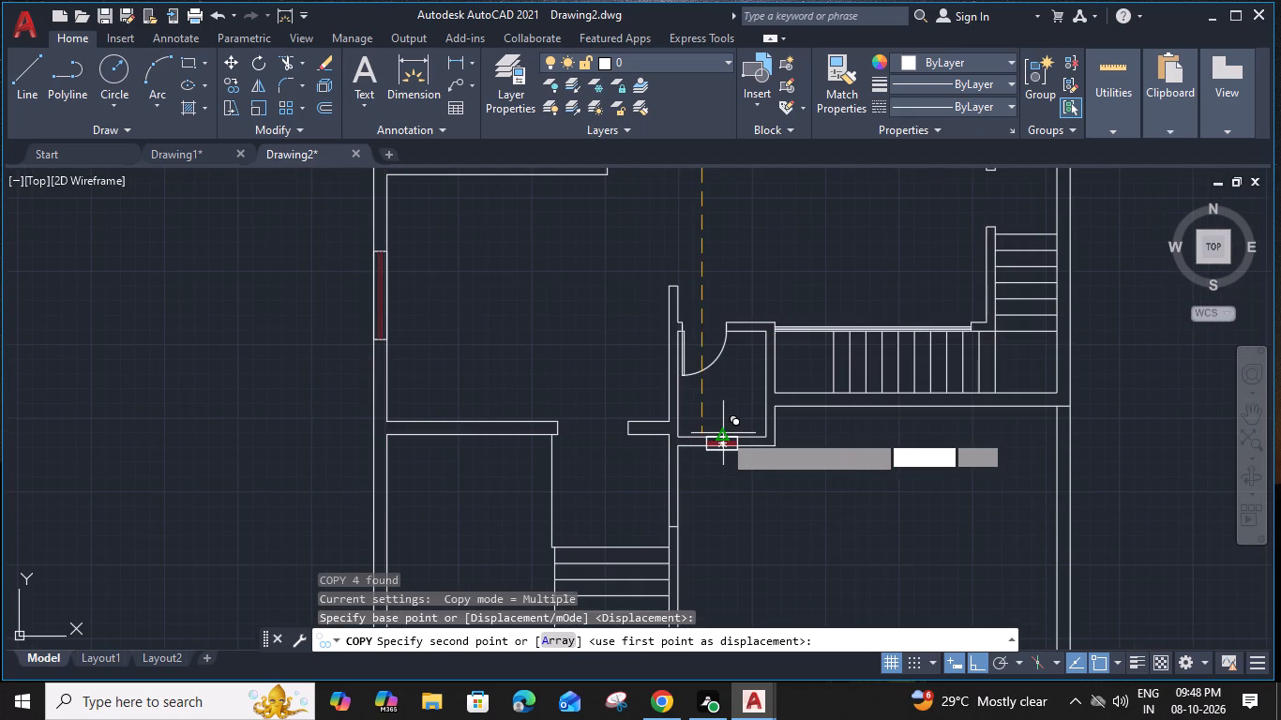
pyautogui.scroll(2, 647, 422)
pyautogui.click(656, 424)
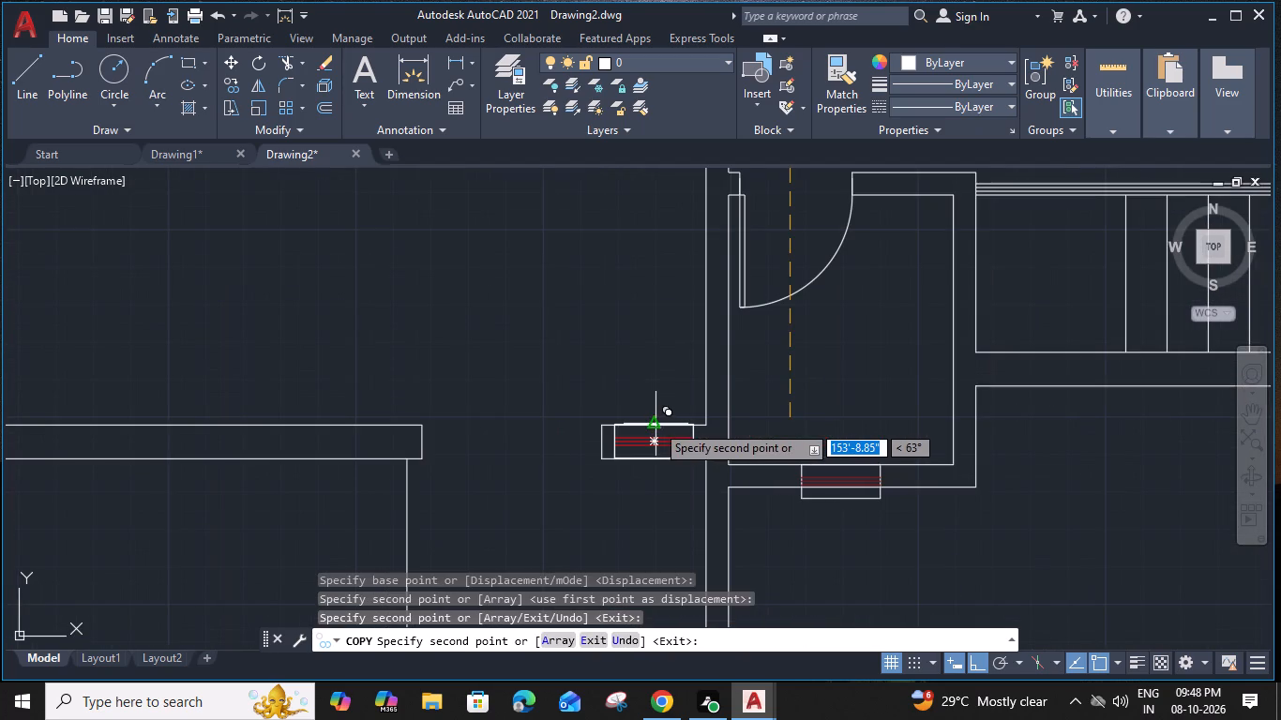
pyautogui.press('Escape')
# Move the original small window by its upper long edge's midpoint into the wall along the south side of the stairs.
pyautogui.scroll(-2, 668, 361)
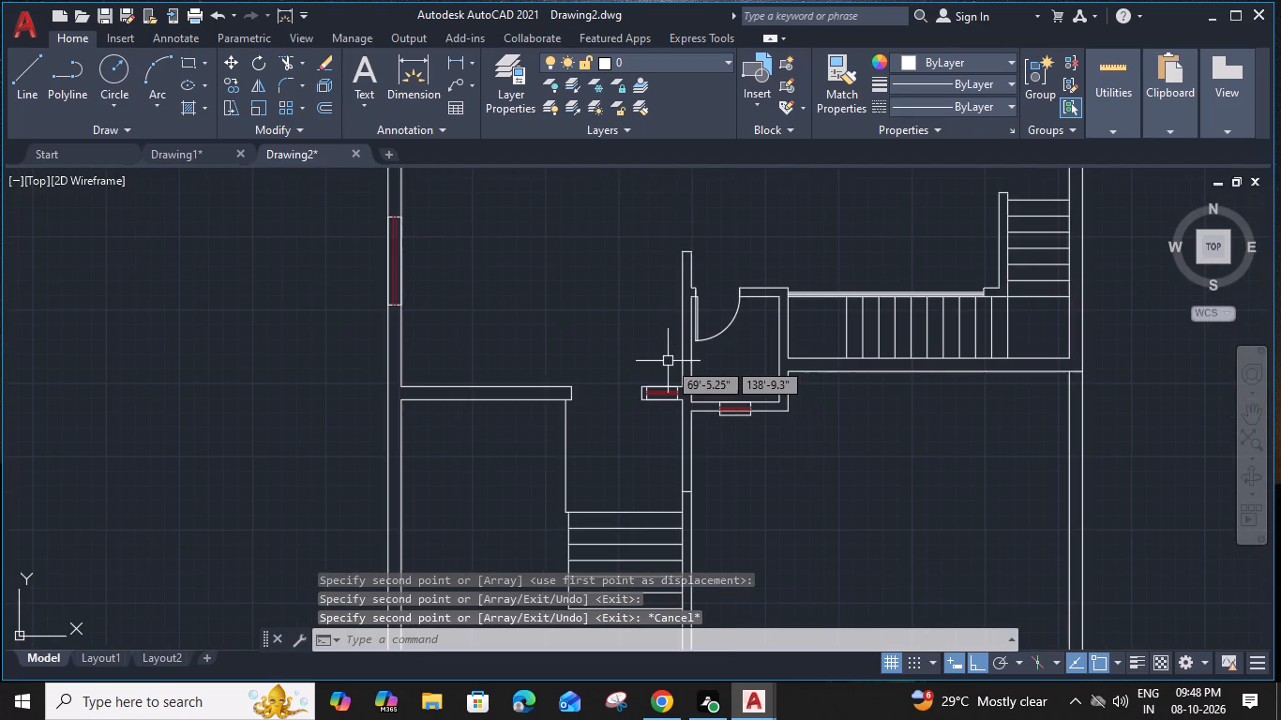
pyautogui.moveTo(784, 364); pyautogui.dragTo(609, 465, button='middle')
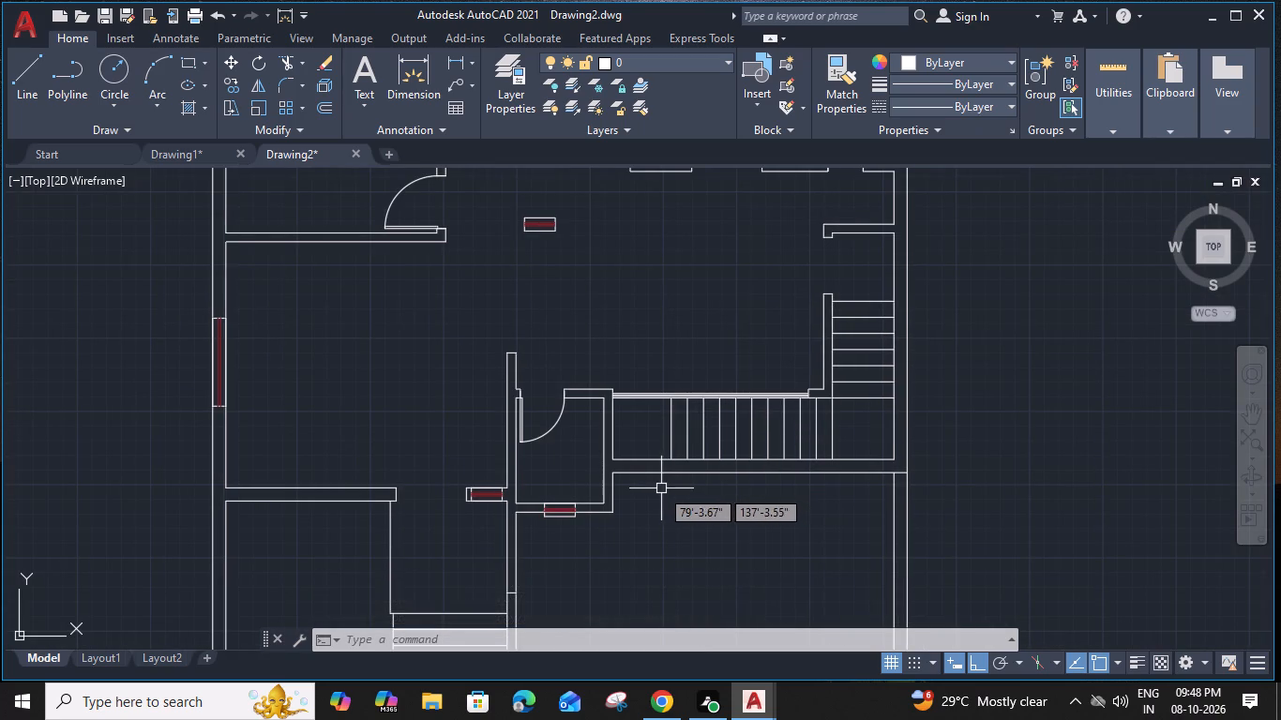
pyautogui.click(550, 226)
pyautogui.write('M')
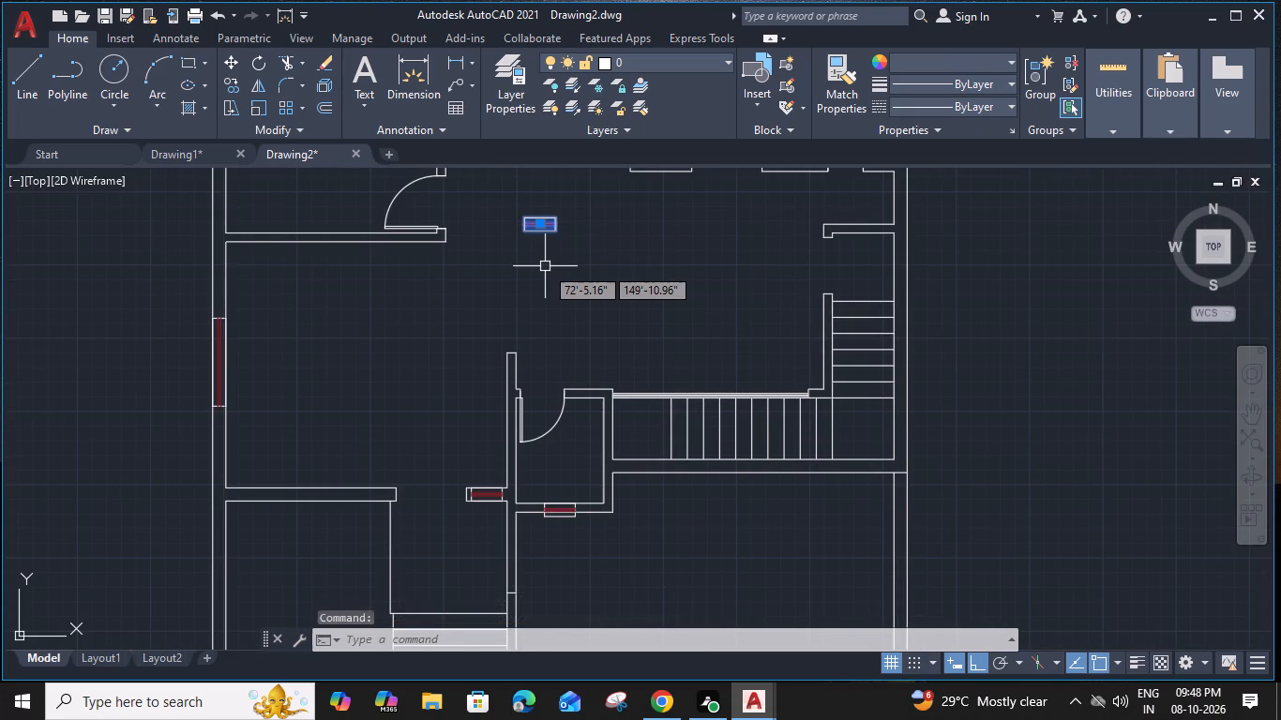
pyautogui.press('space')
pyautogui.scroll(2, 543, 218)
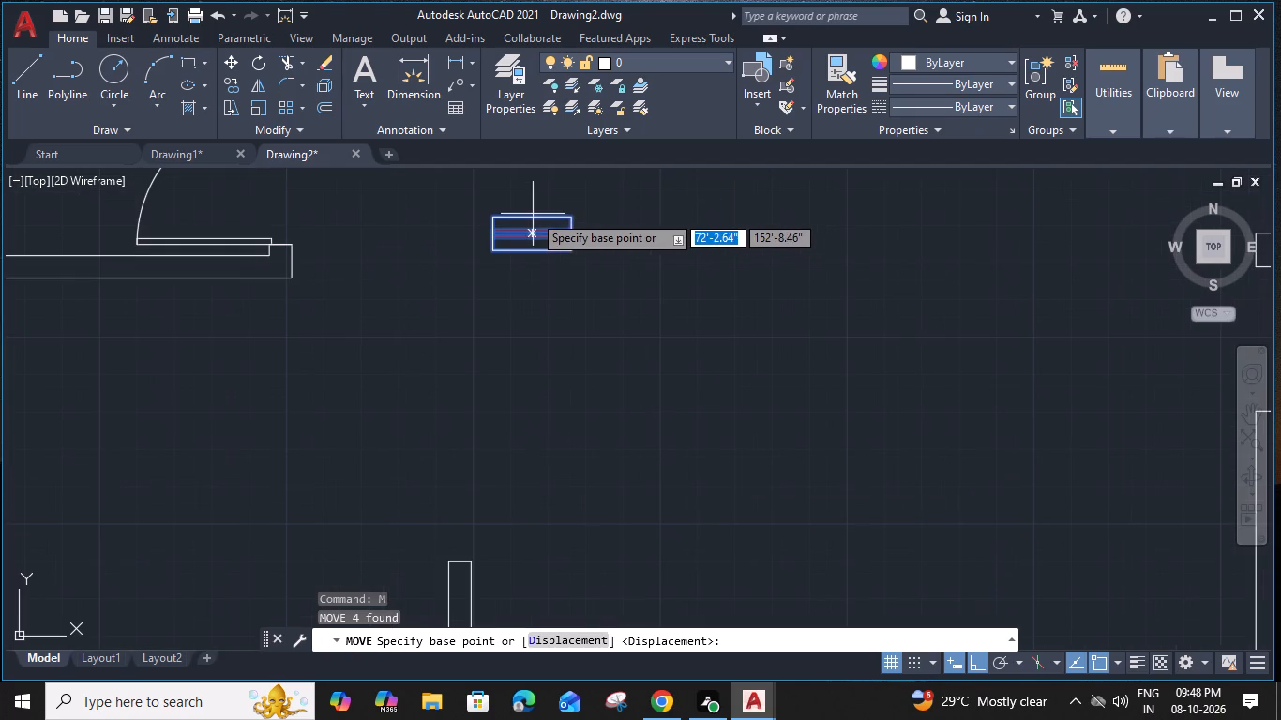
pyautogui.click(533, 214)
pyautogui.scroll(-3, 533, 214)
pyautogui.scroll(3, 635, 368)
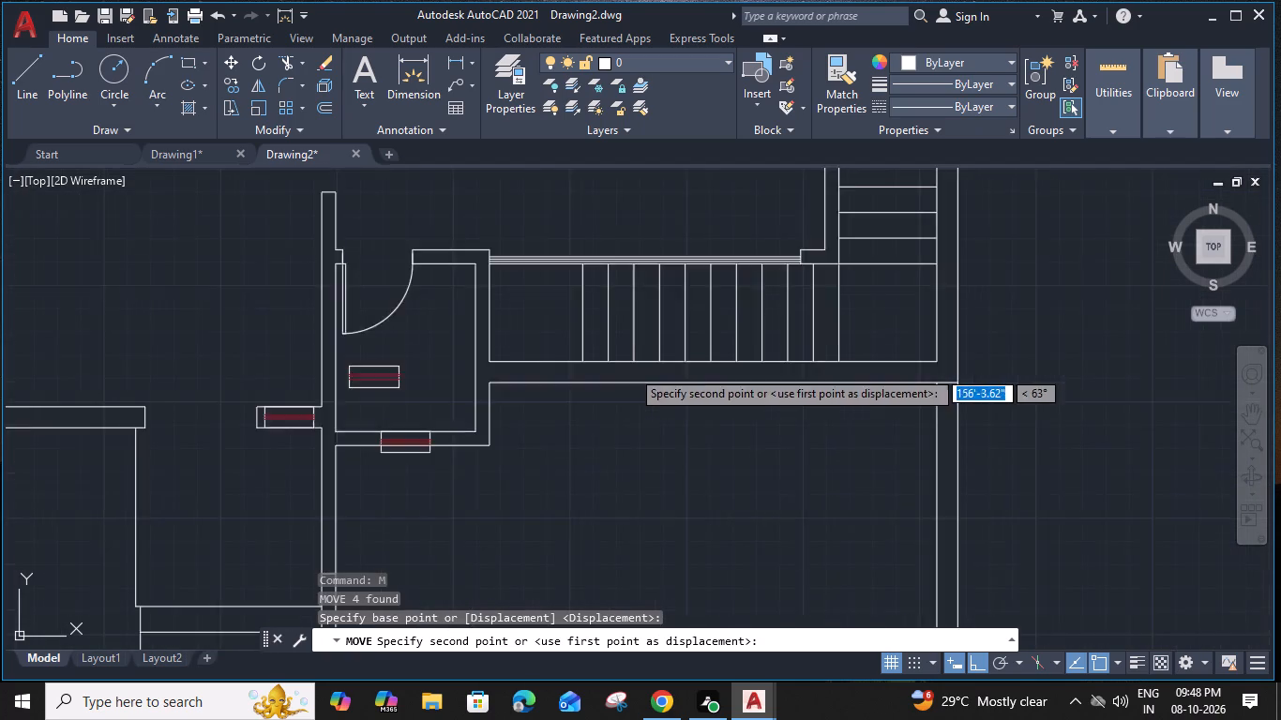
pyautogui.click(583, 358)
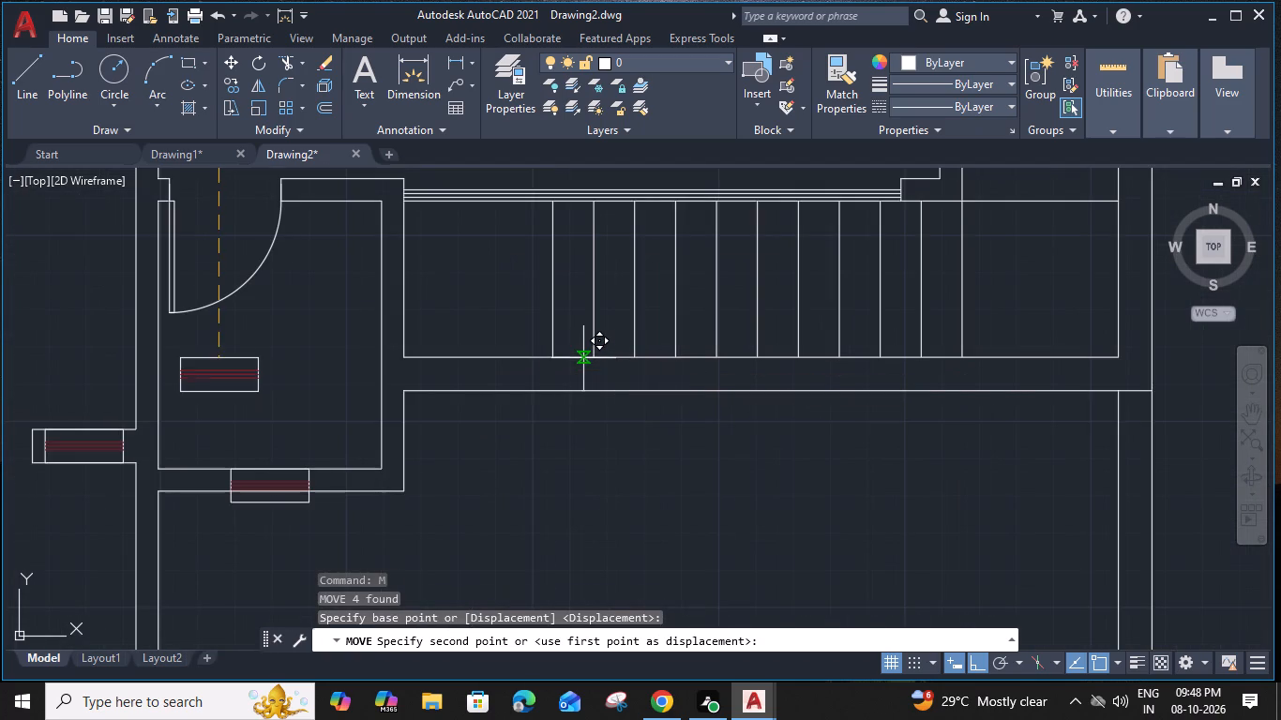
pyautogui.press('Escape')
# Replace the outer south wall line of the small room beside the stairs with the inner line offset 9" southward.
pyautogui.click(353, 494)
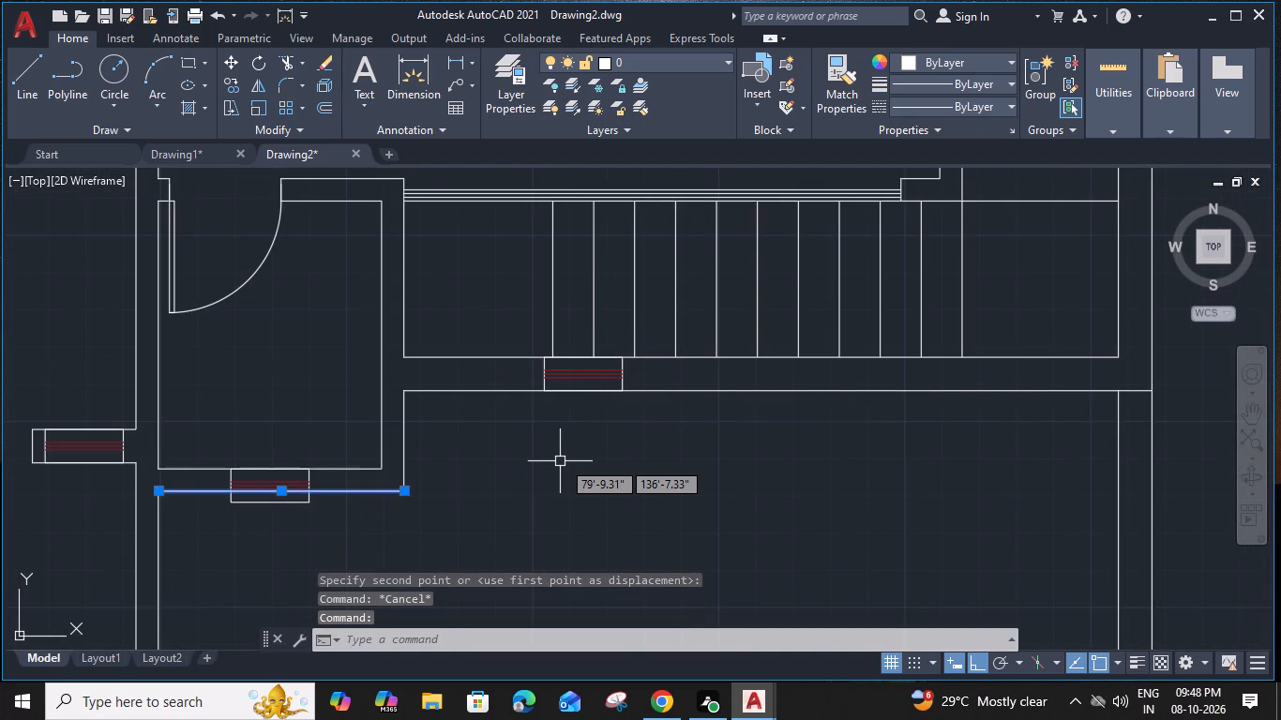
pyautogui.press('Delete')
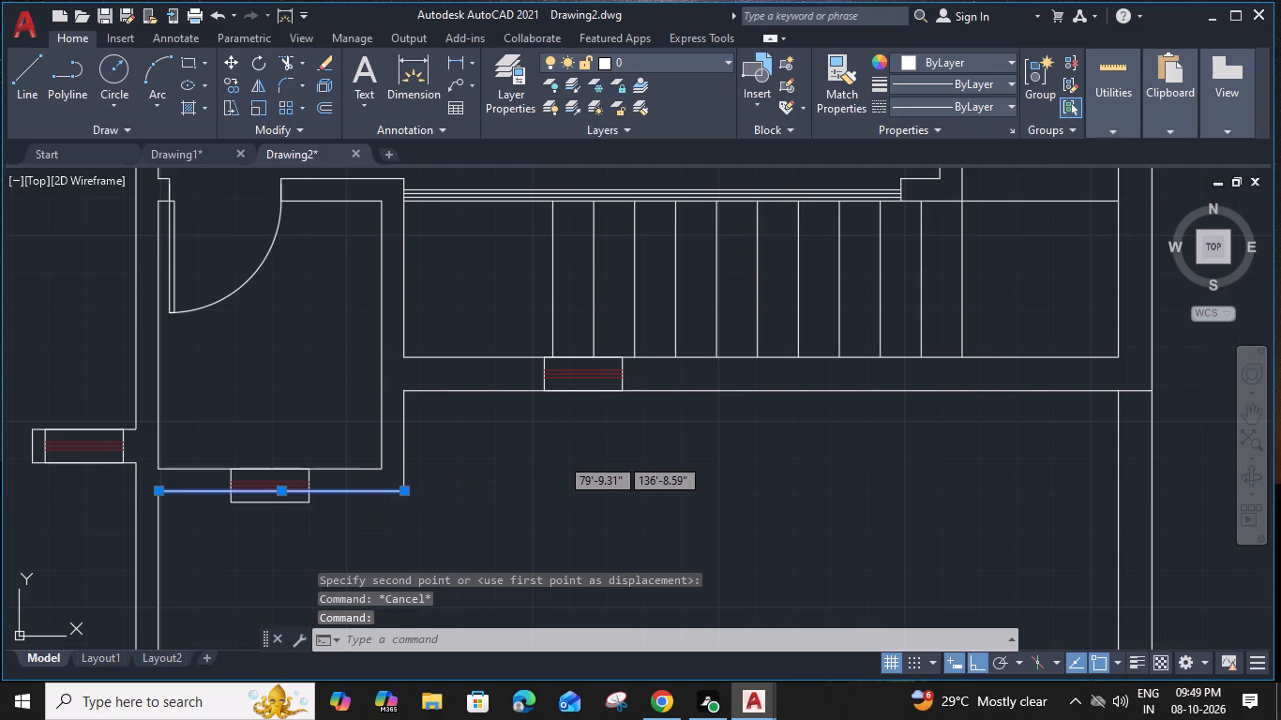
pyautogui.click(373, 469)
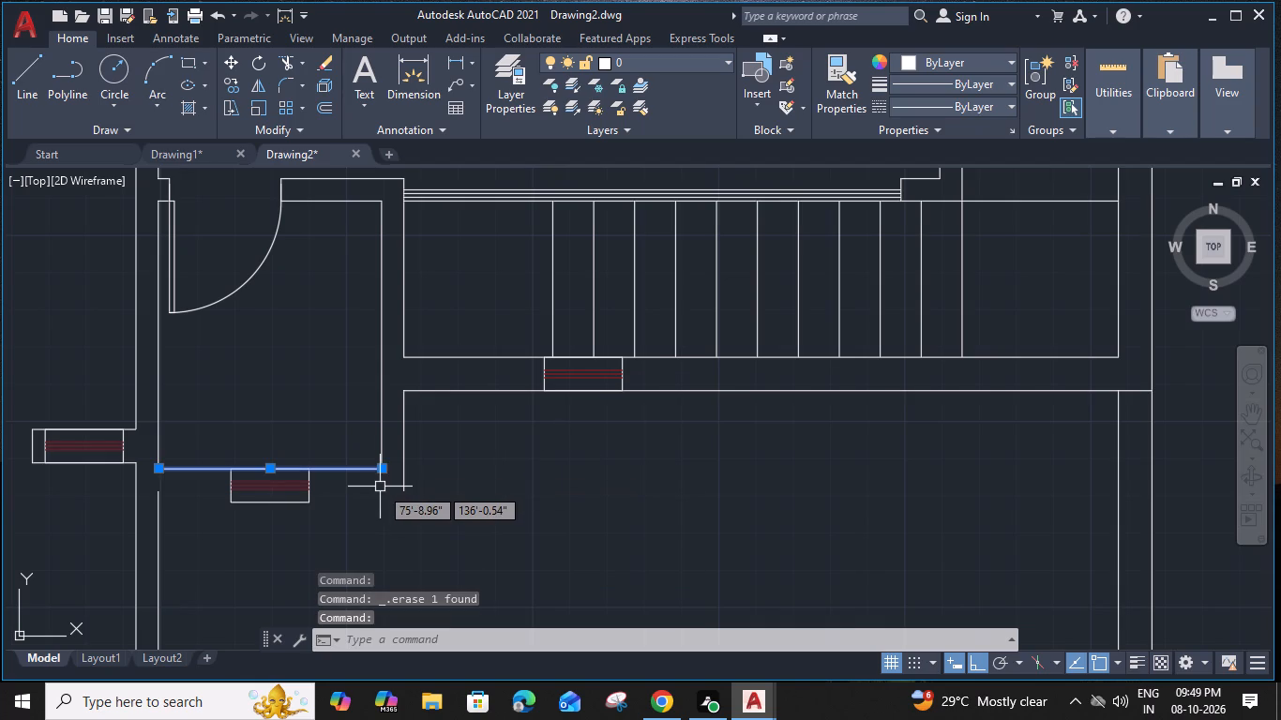
pyautogui.press('o')
pyautogui.press('space')
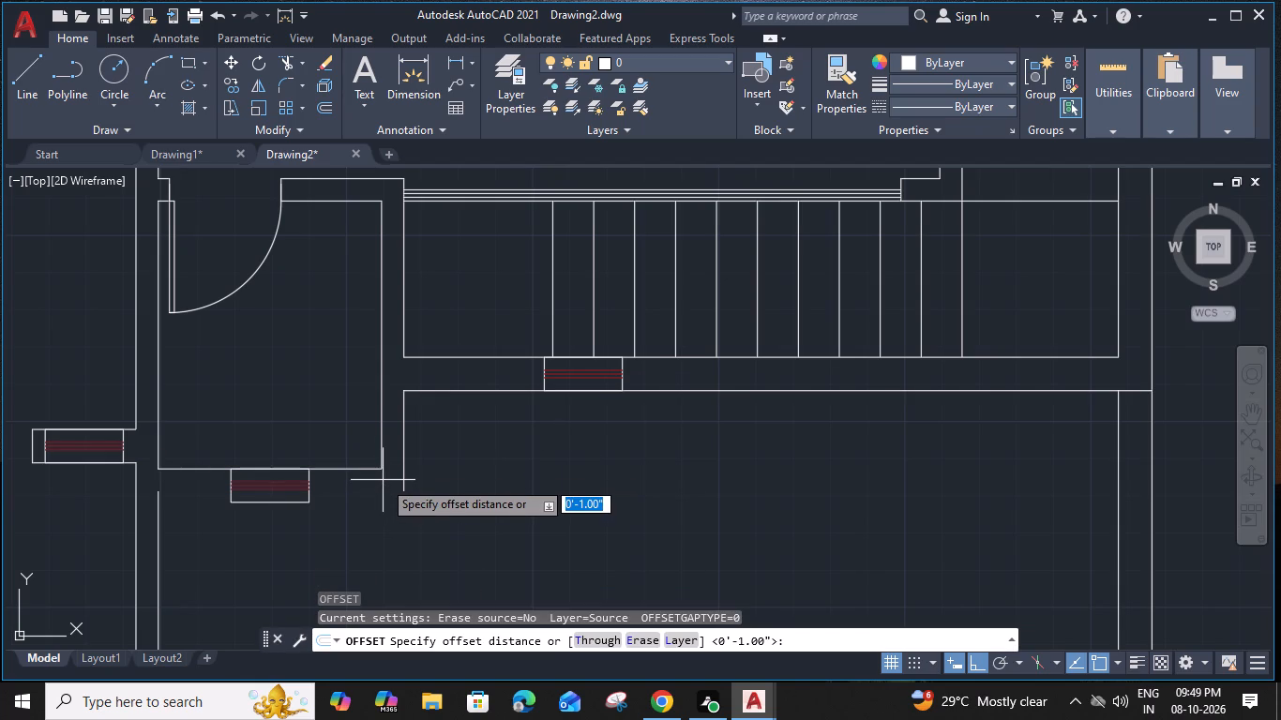
pyautogui.write('9"')
pyautogui.press('Return')
pyautogui.click(384, 481)
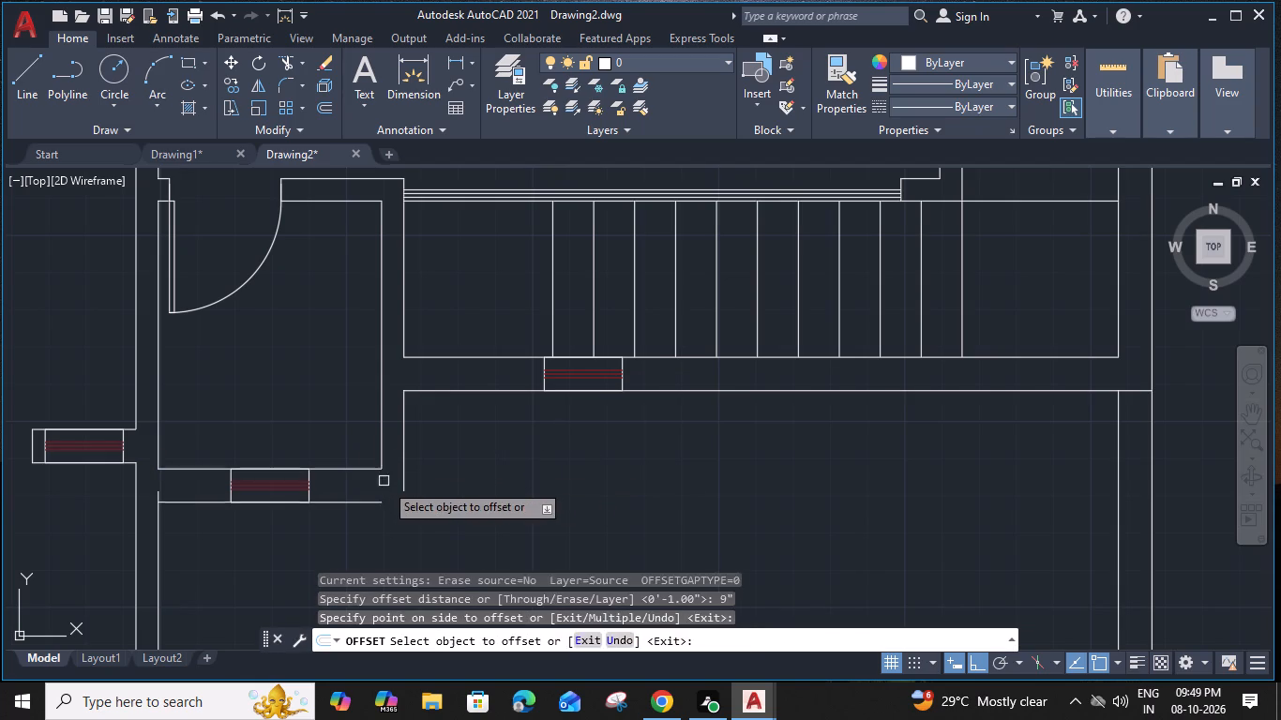
pyautogui.press('Escape')
# Use Extend on the west wall line at the new south wall line, and Fillet that line's east end to the outer east line.
pyautogui.write('EX')
pyautogui.press('space')
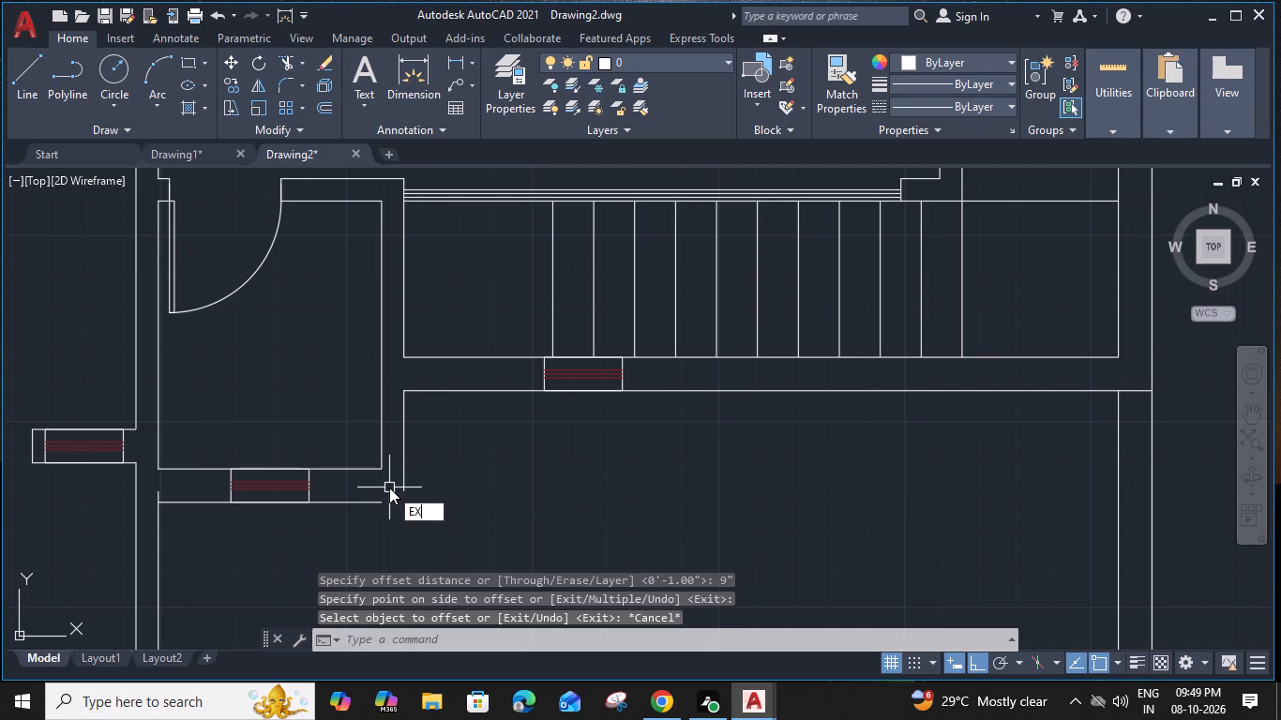
pyautogui.keyDown('shift'); pyautogui.click(162, 496); pyautogui.keyUp('shift')
pyautogui.press('Escape')
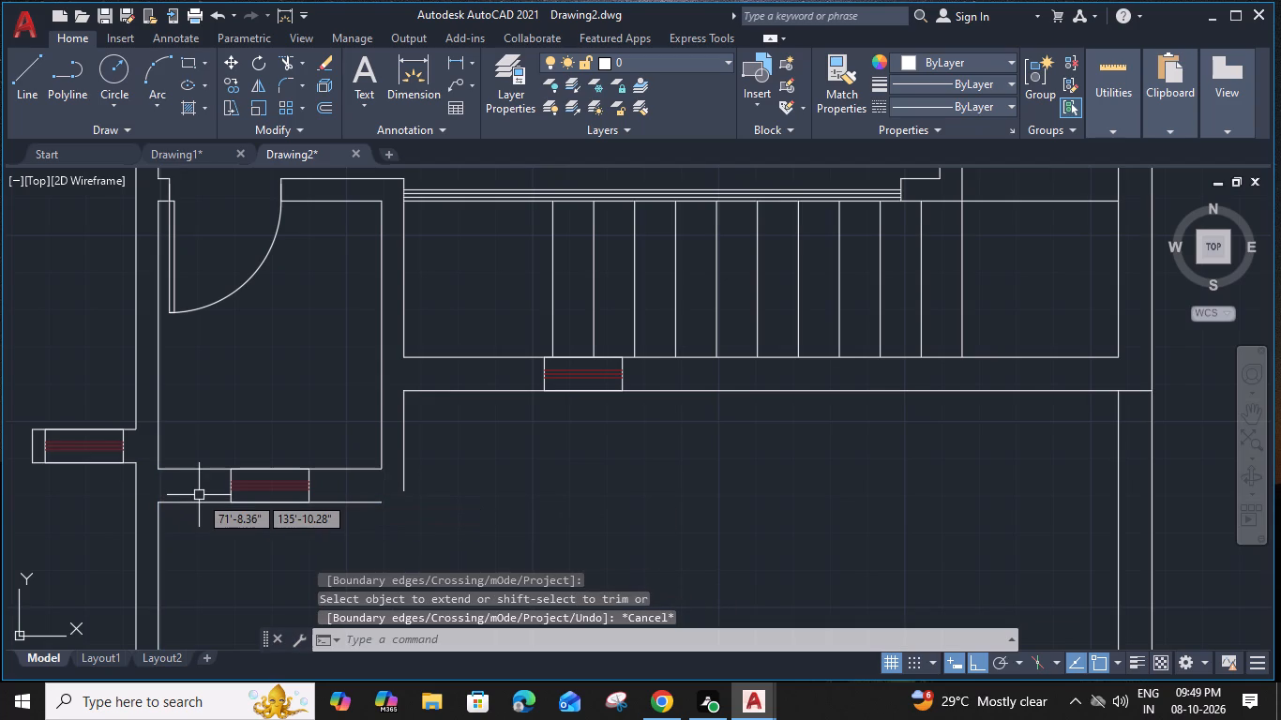
pyautogui.press('f')
pyautogui.press('space')
pyautogui.click(363, 505)
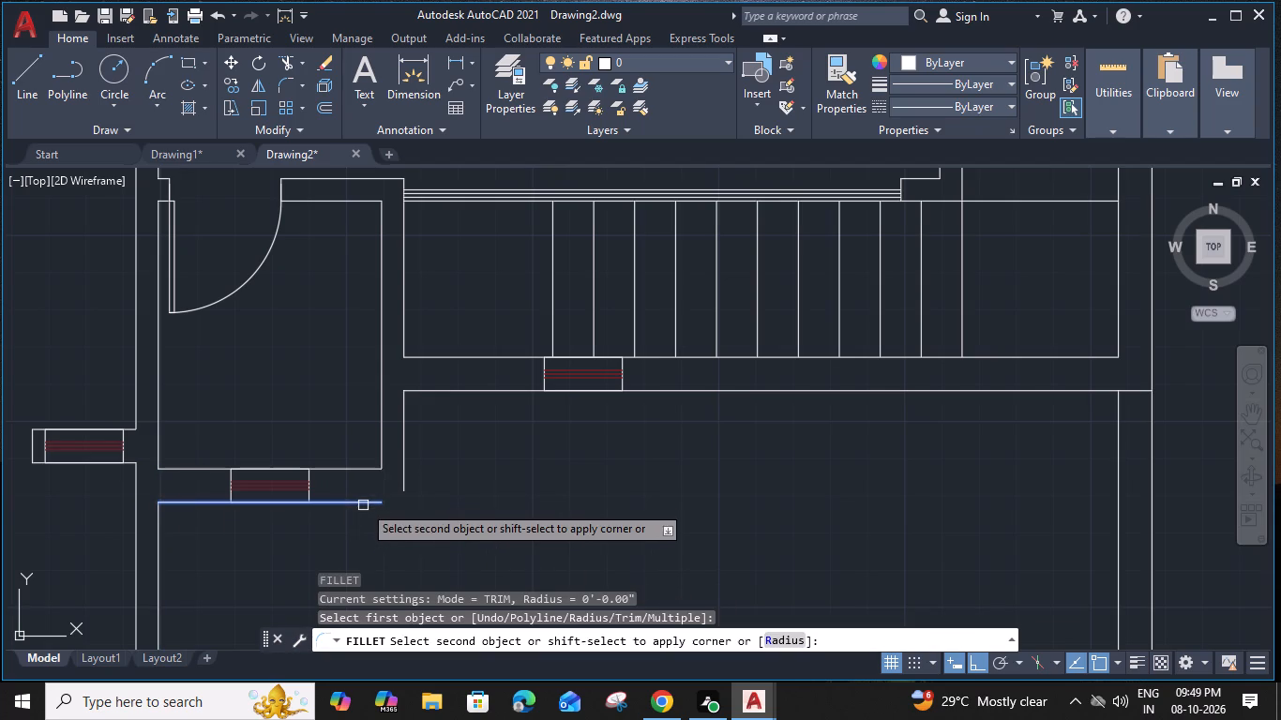
pyautogui.click(403, 478)
pyautogui.press('Escape')
# Copy the western small room's door to the west jamb of the opening above the lower staircase.
pyautogui.scroll(-3, 389, 476)
pyautogui.moveTo(361, 465); pyautogui.dragTo(601, 392, button='middle')
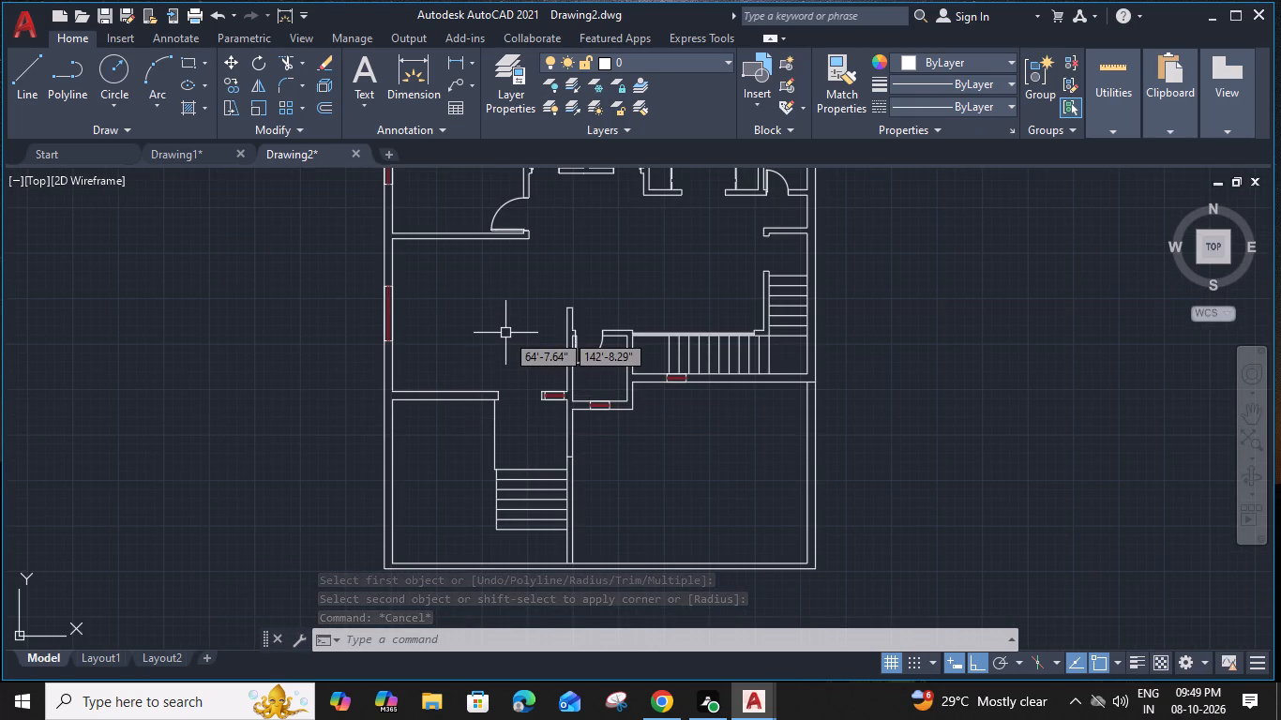
pyautogui.moveTo(506, 335); pyautogui.dragTo(520, 351, button='middle')
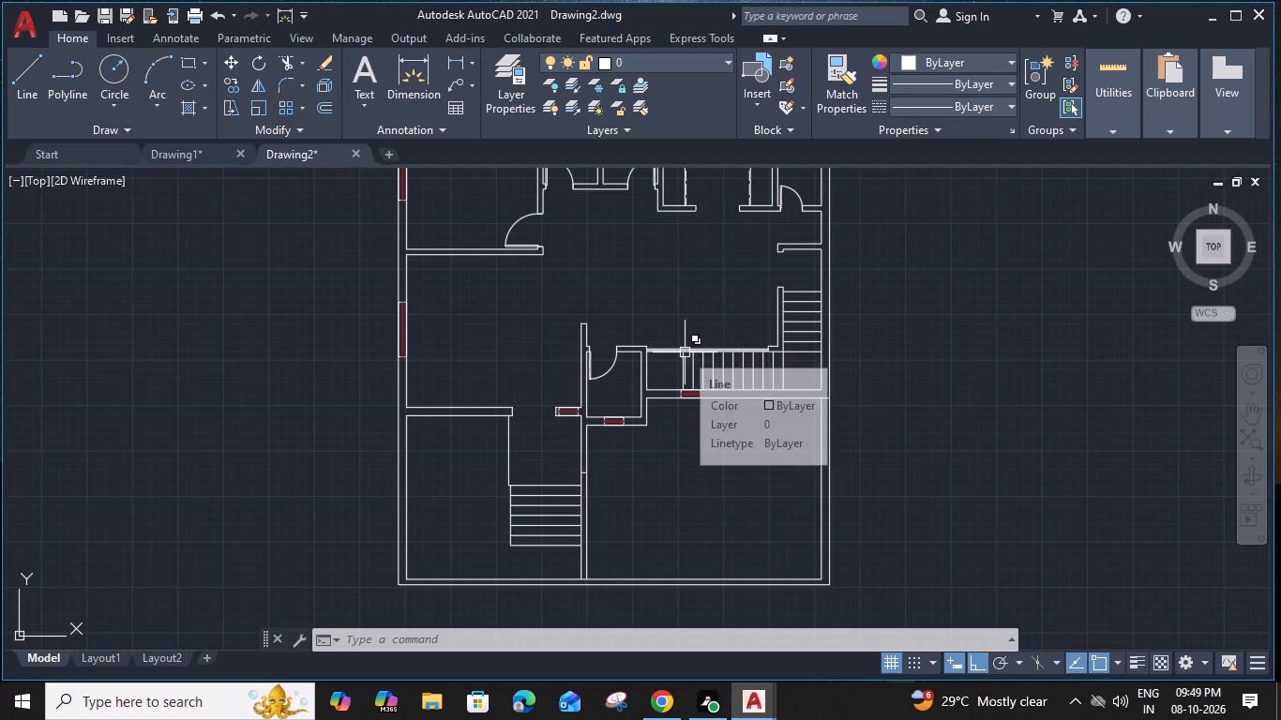
pyautogui.moveTo(675, 303); pyautogui.dragTo(775, 384, button='middle')
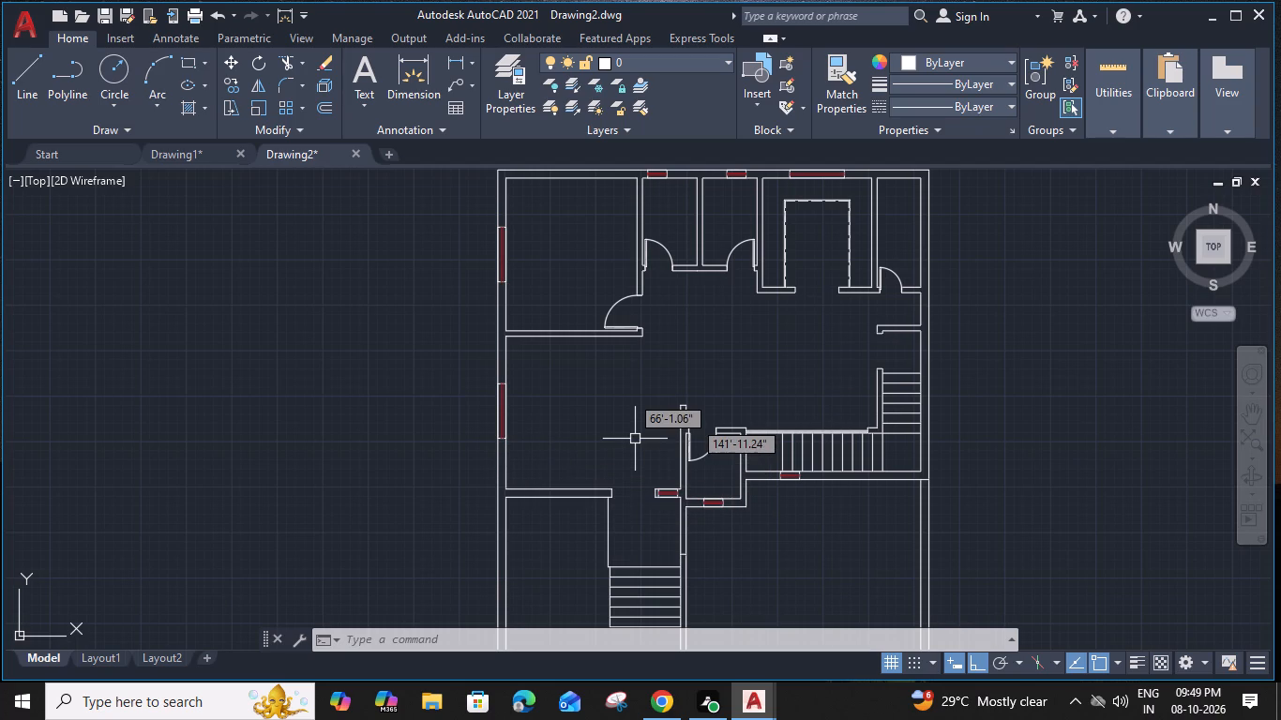
pyautogui.click(667, 247)
pyautogui.write('CO')
pyautogui.press('space')
pyautogui.scroll(3, 663, 275)
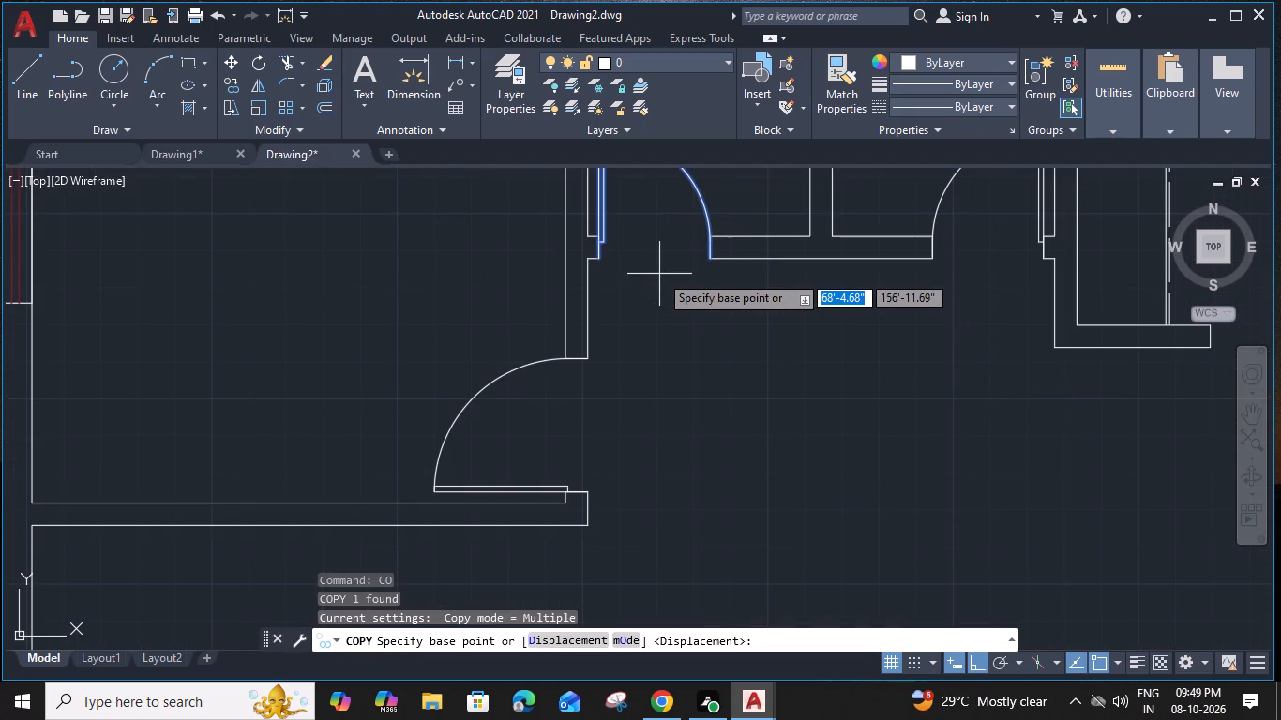
pyautogui.click(598, 262)
pyautogui.scroll(-2, 598, 262)
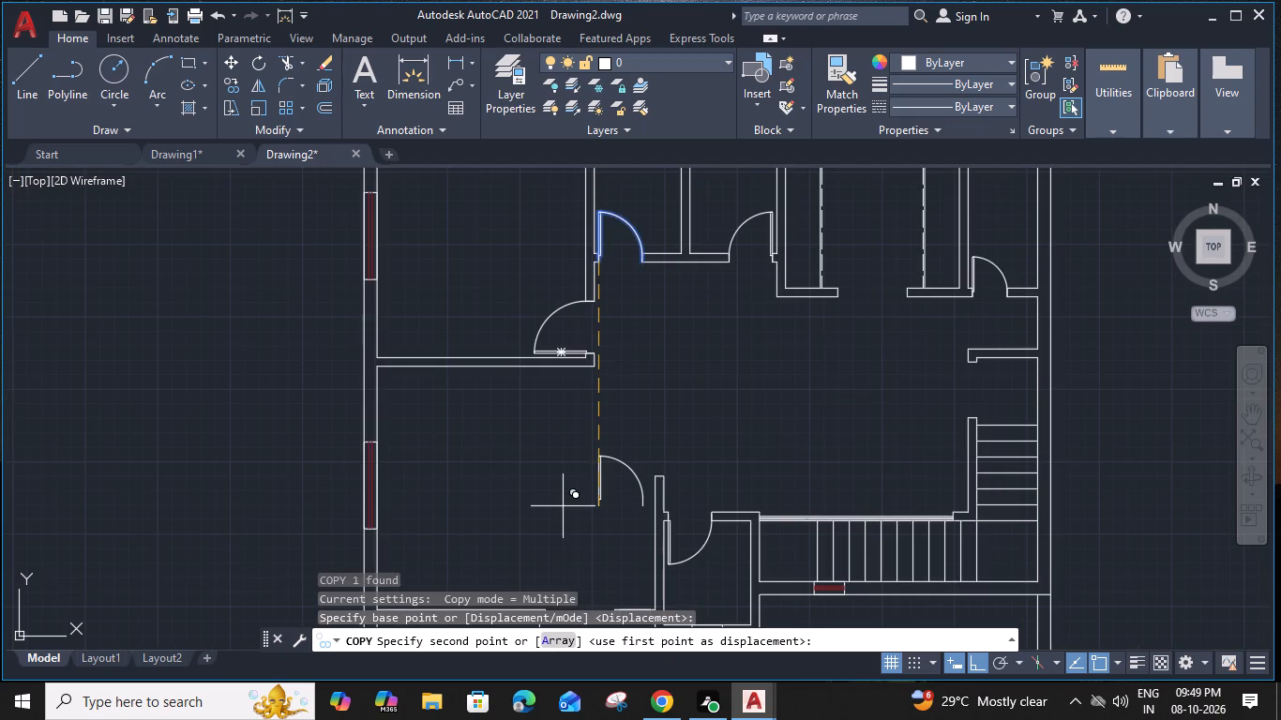
pyautogui.moveTo(570, 486); pyautogui.dragTo(602, 232, button='middle')
pyautogui.scroll(3, 579, 369)
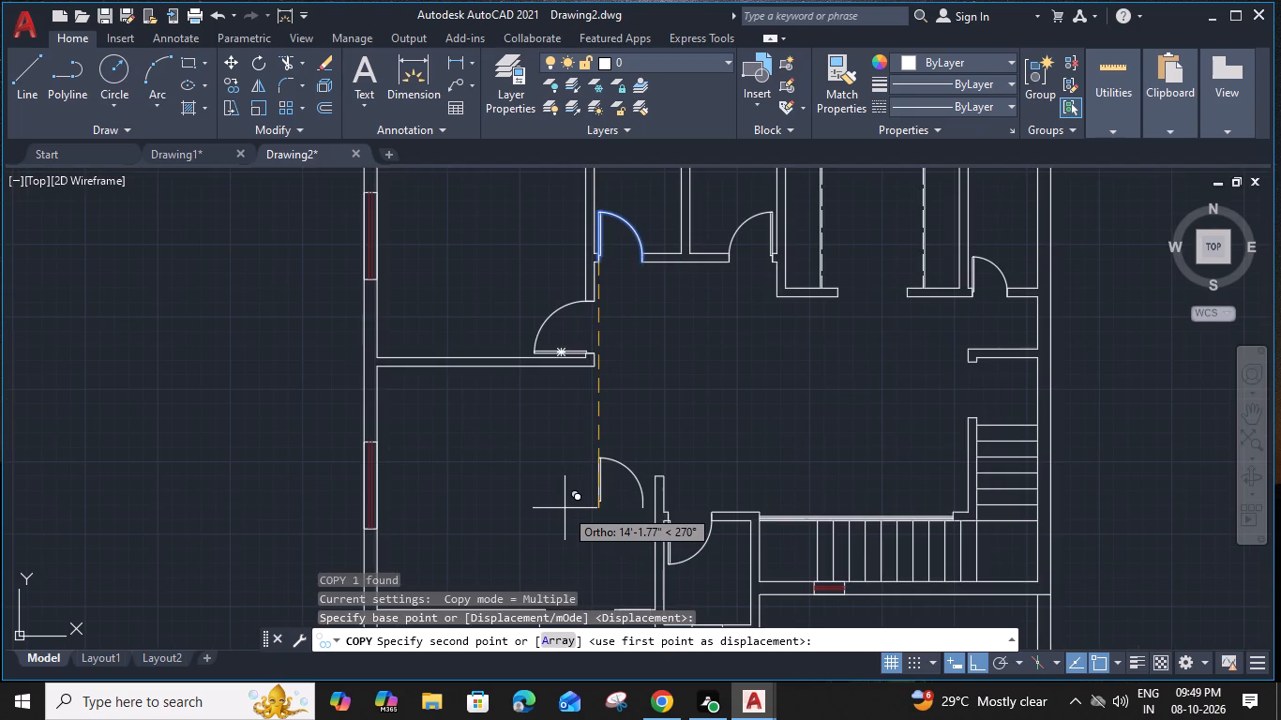
pyautogui.click(568, 366)
pyautogui.press('Escape')
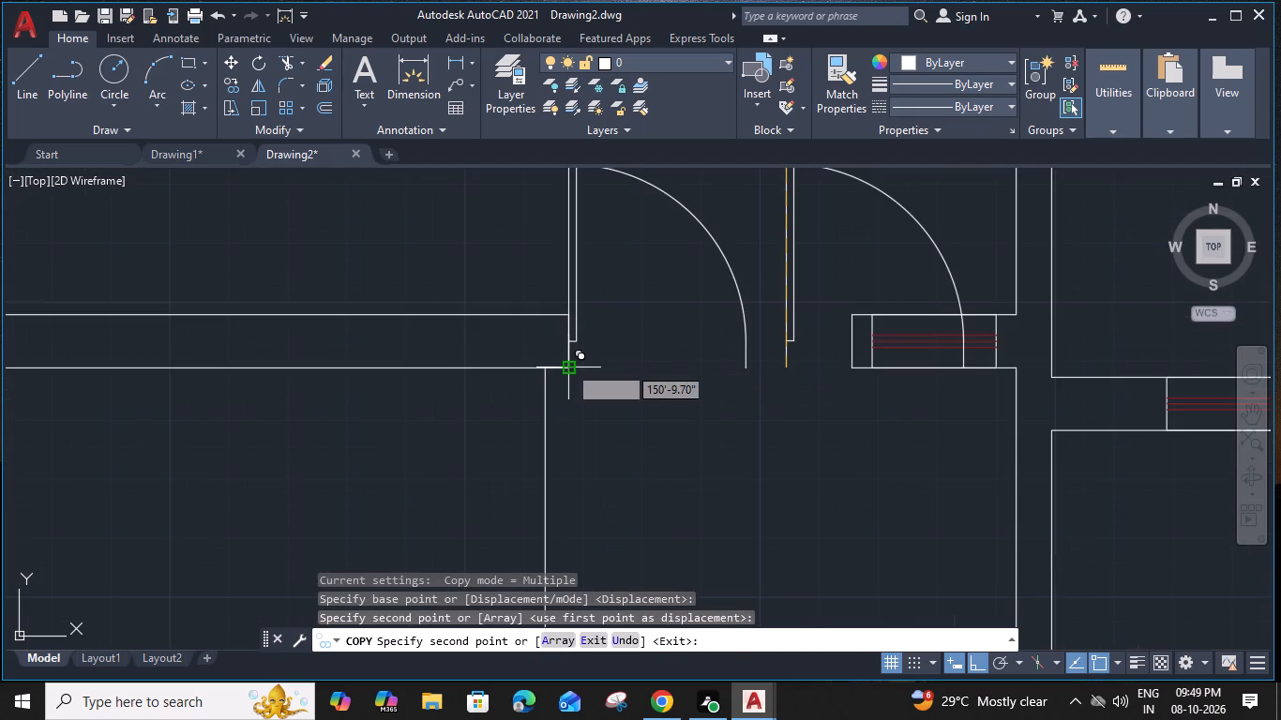
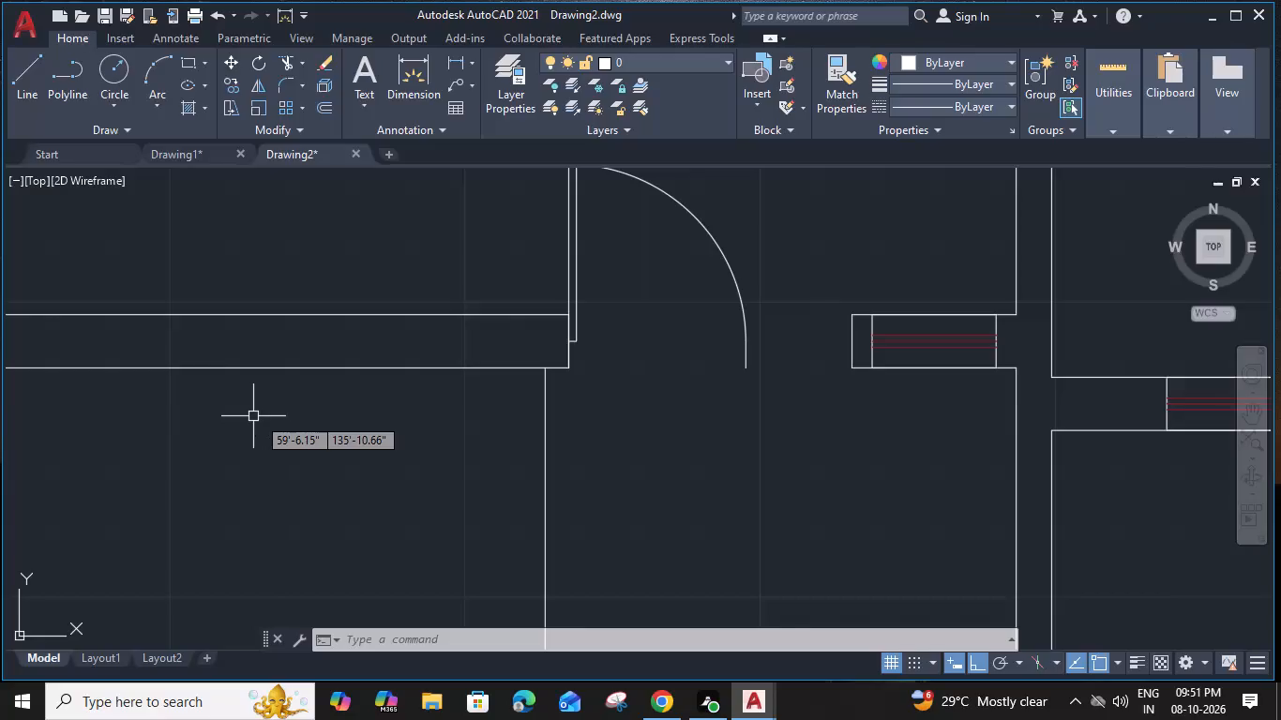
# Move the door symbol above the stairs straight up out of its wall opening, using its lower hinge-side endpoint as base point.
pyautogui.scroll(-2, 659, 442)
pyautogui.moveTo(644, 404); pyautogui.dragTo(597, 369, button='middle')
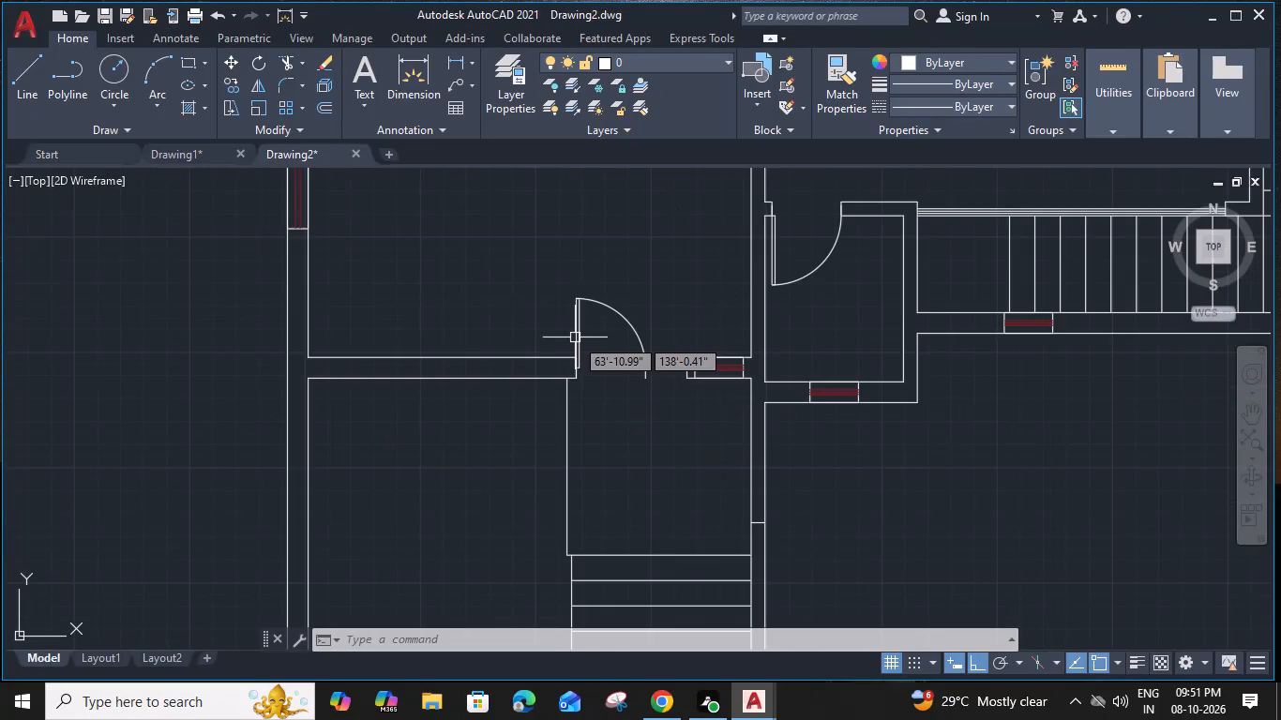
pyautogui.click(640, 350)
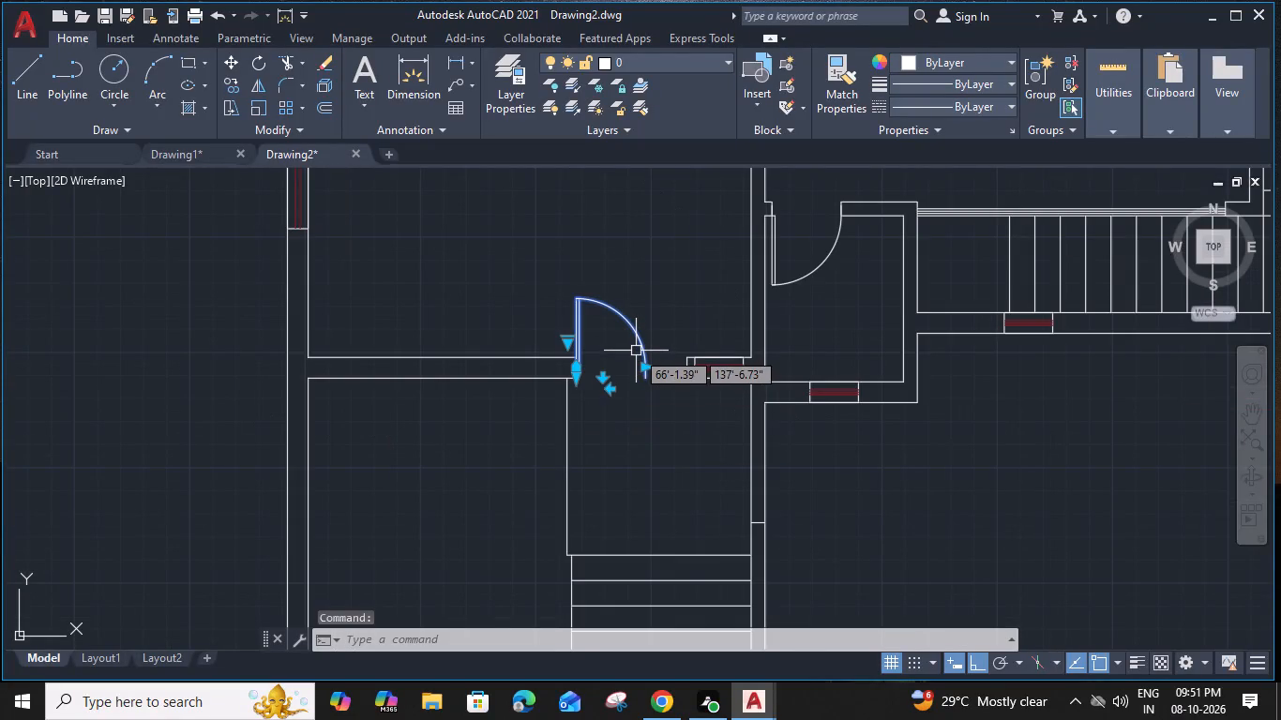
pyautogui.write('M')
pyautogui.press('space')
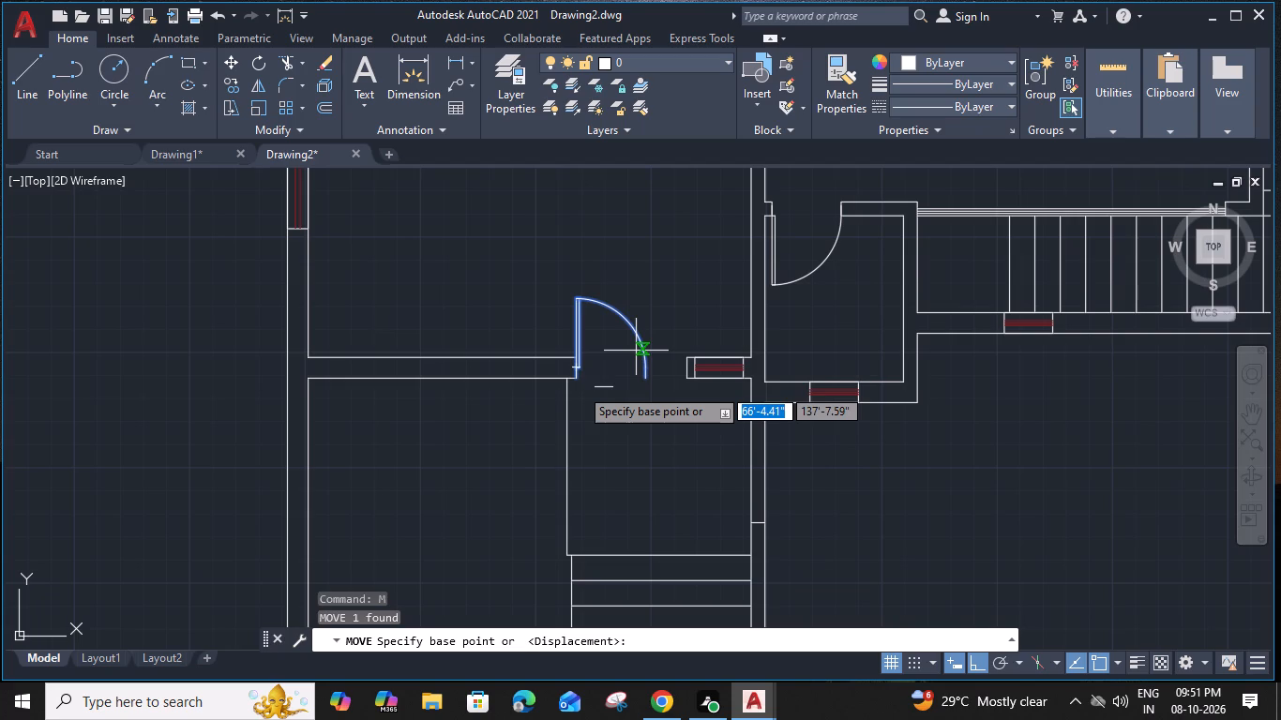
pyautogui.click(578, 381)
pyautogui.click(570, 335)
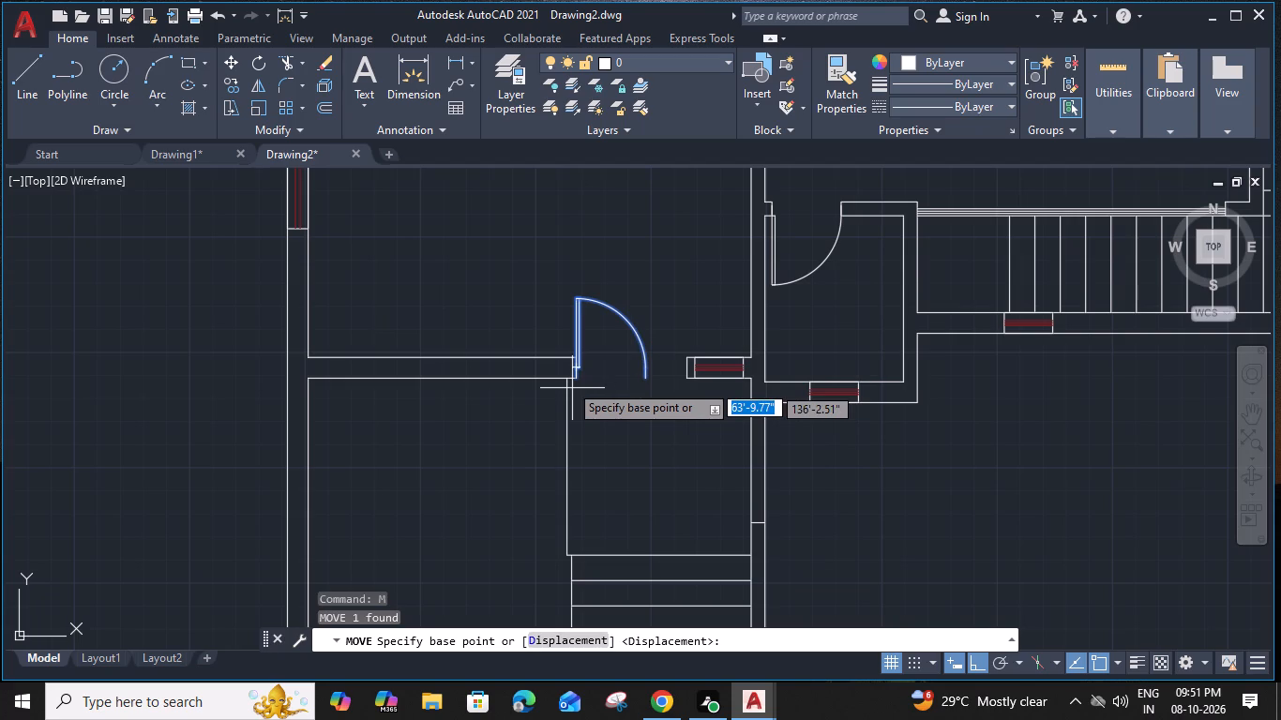
# Measure the door symbol and the wall opening below it with the quick measure tool.
pyautogui.write('MEA')
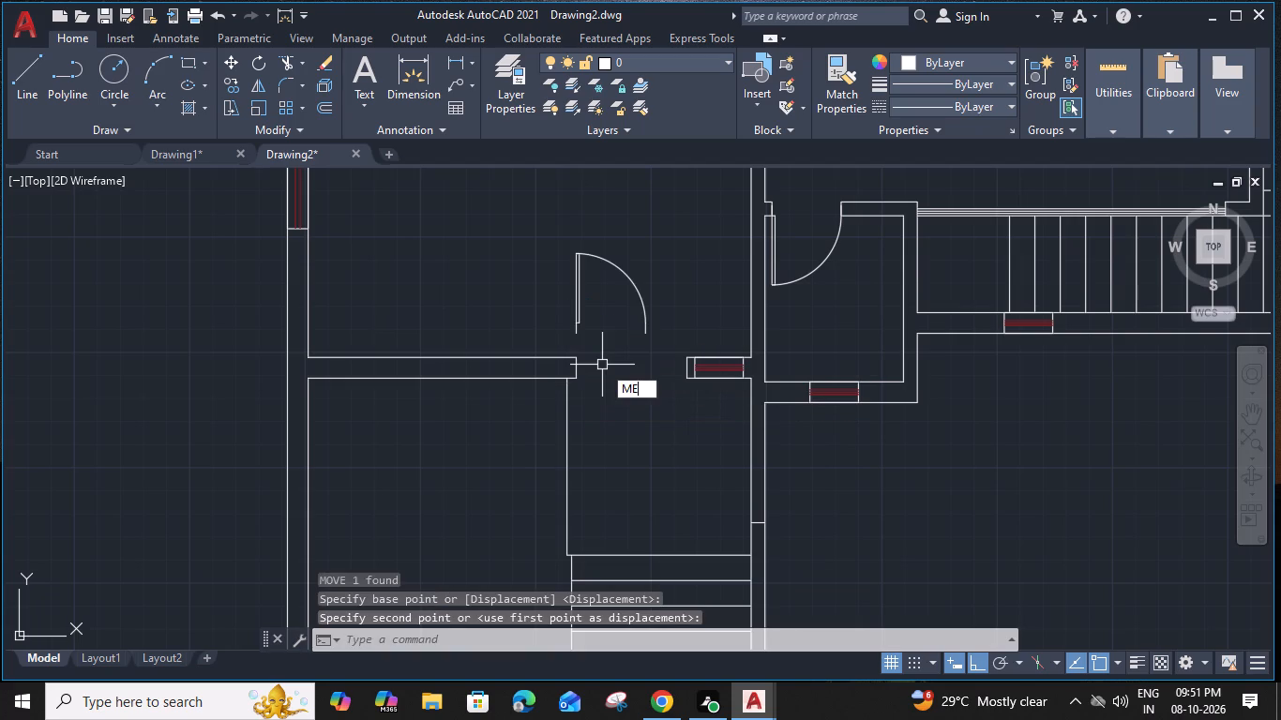
pyautogui.press('space')
pyautogui.press('Escape')
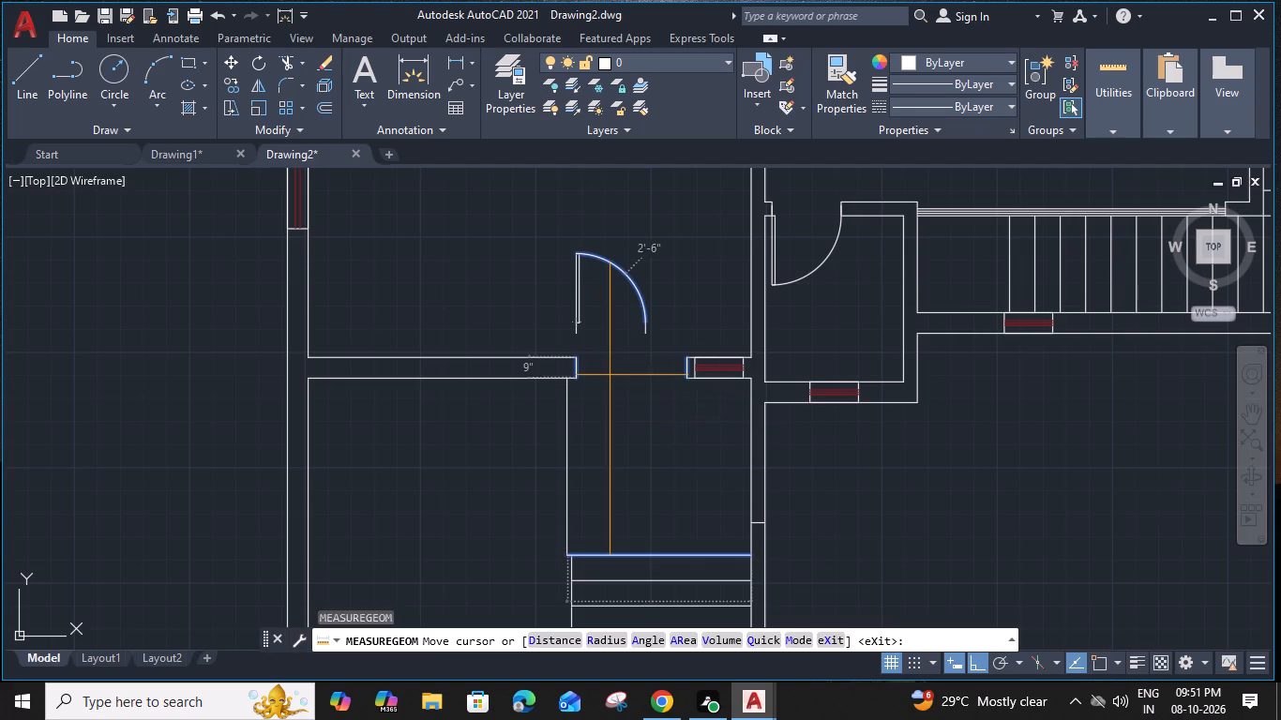
# Move the door symbol by its lower hinge-side endpoint onto the lower corner of the wall end at the opening.
pyautogui.click(575, 330)
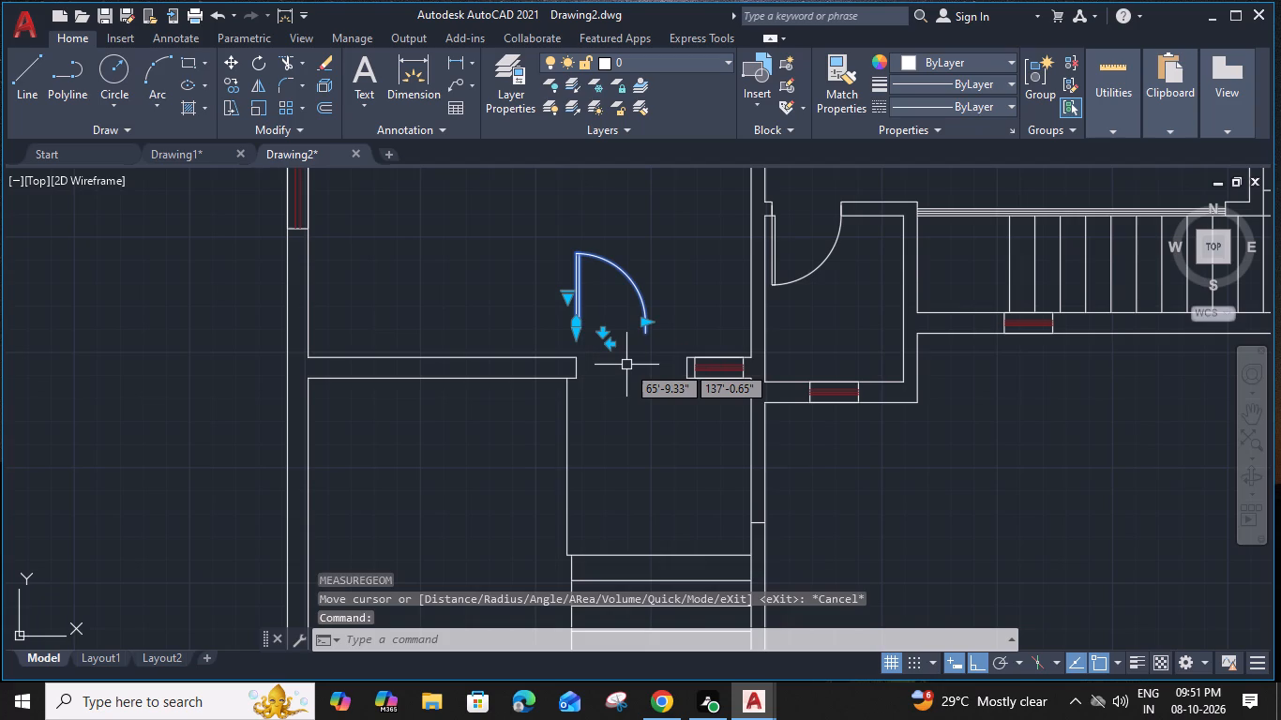
pyautogui.write('M')
pyautogui.press('space')
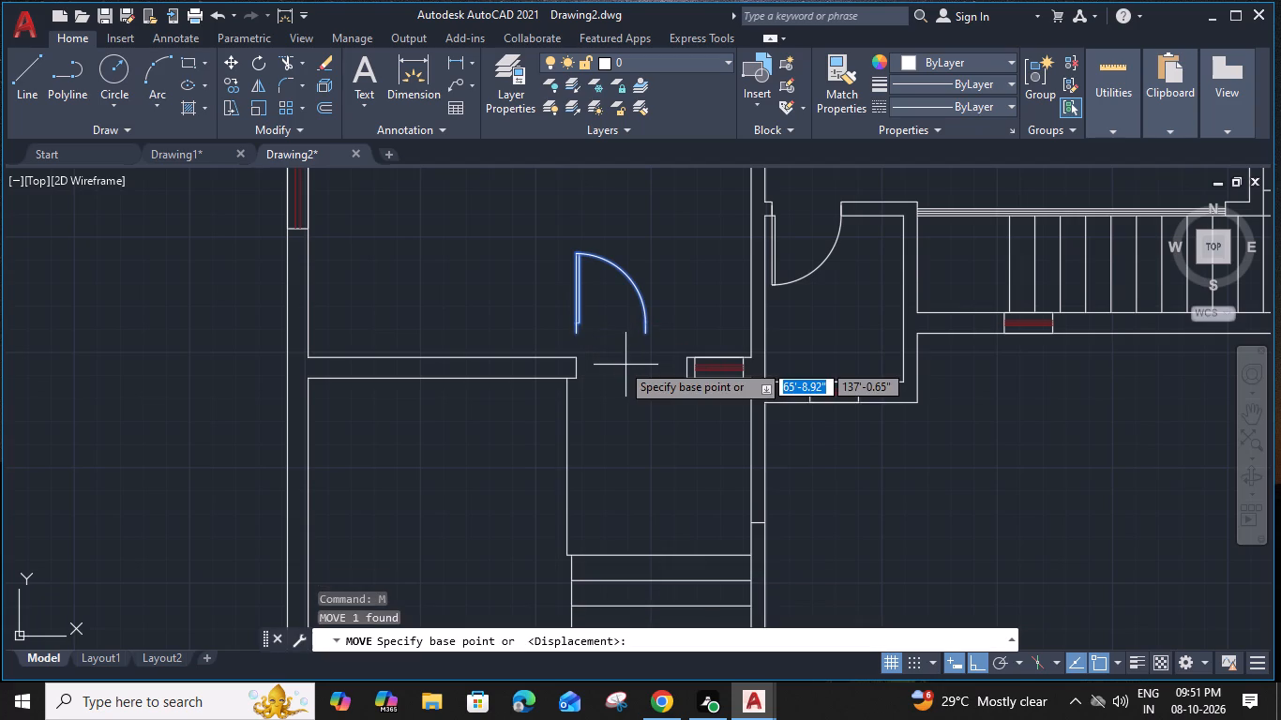
pyautogui.scroll(2, 572, 348)
pyautogui.click(583, 309)
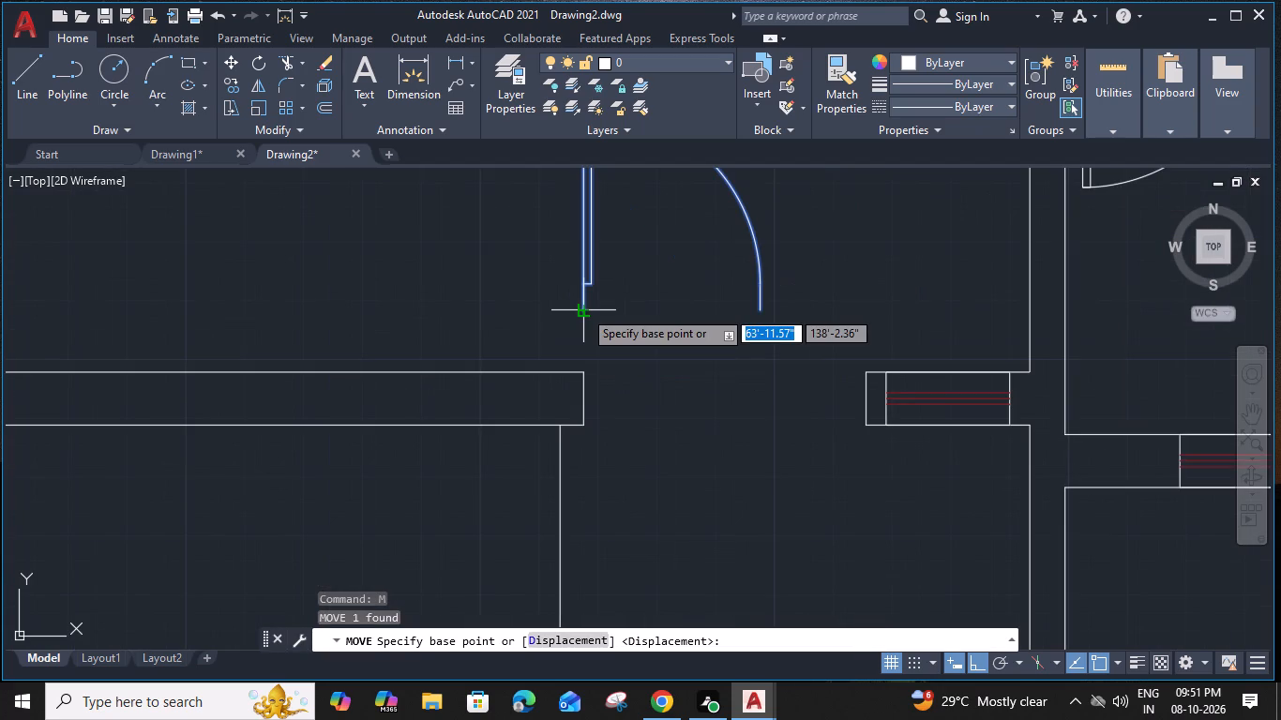
pyautogui.click(584, 424)
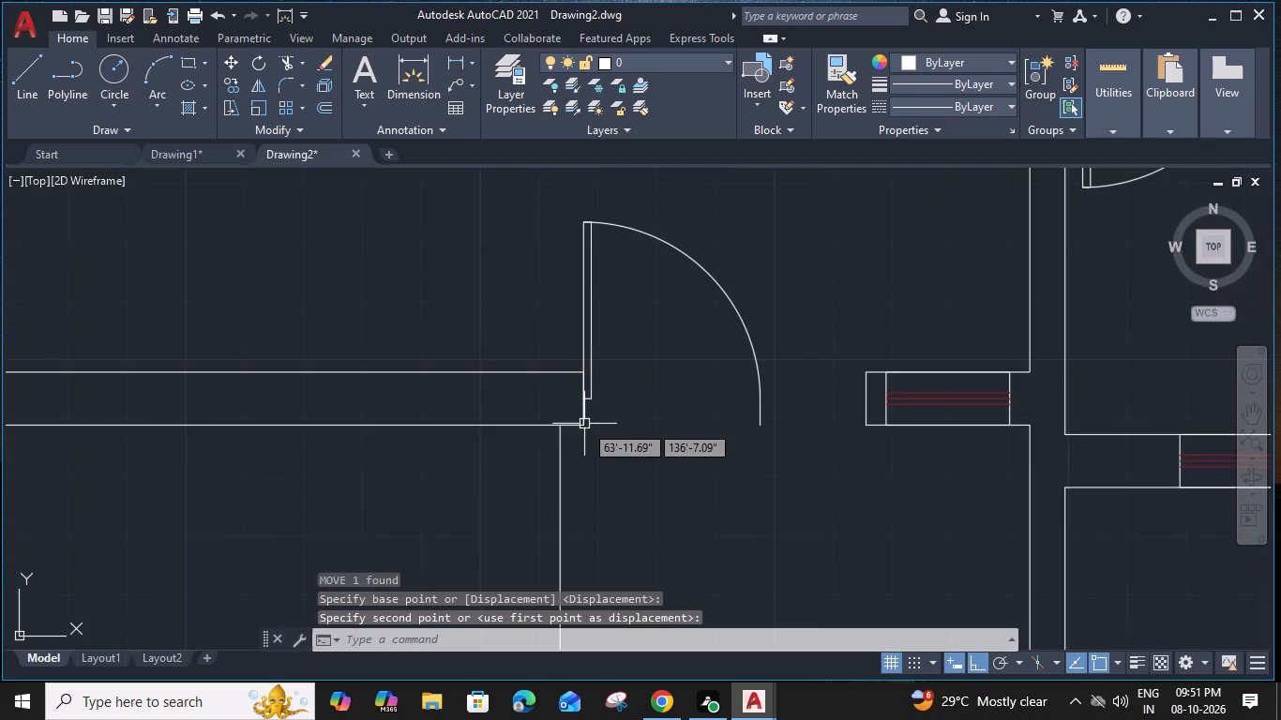
pyautogui.press('Escape')
# Scale the door from its hinge corner by reference, taking its width as reference length and the opposite jamb corner as new length.
pyautogui.click(588, 338)
pyautogui.write('SC')
pyautogui.press('space')
pyautogui.click(583, 424)
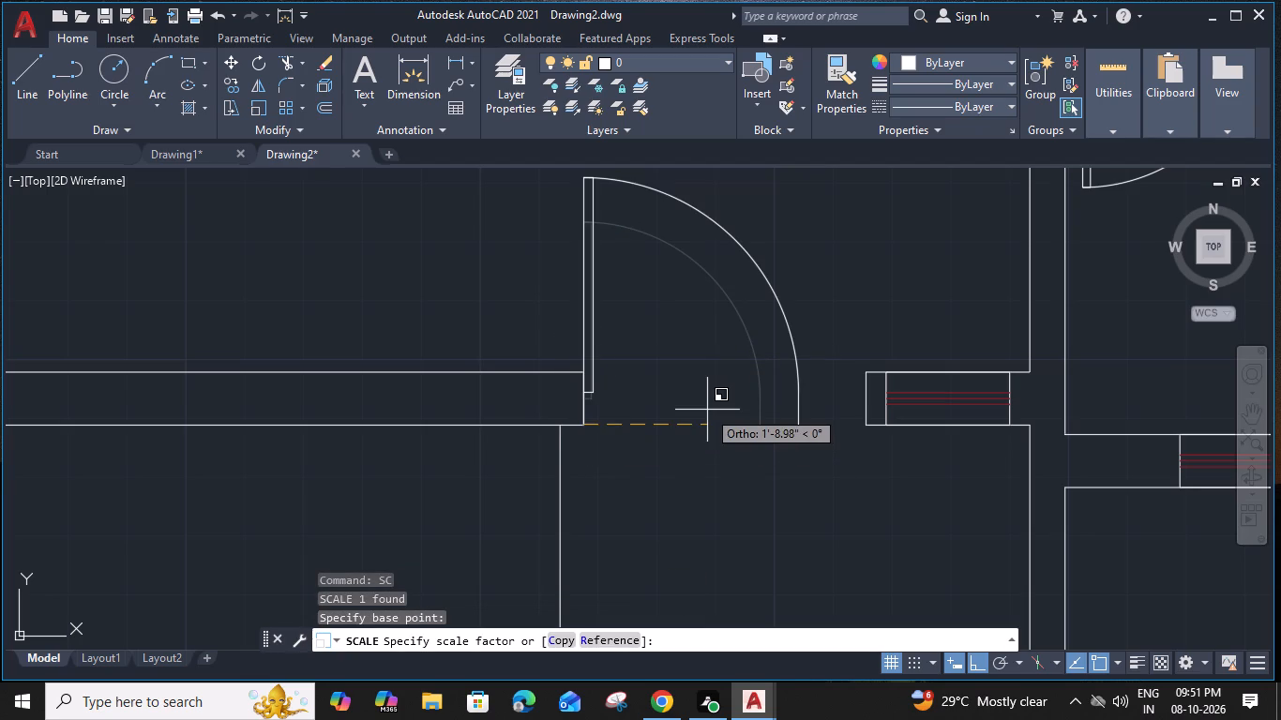
pyautogui.write('R')
pyautogui.press('space')
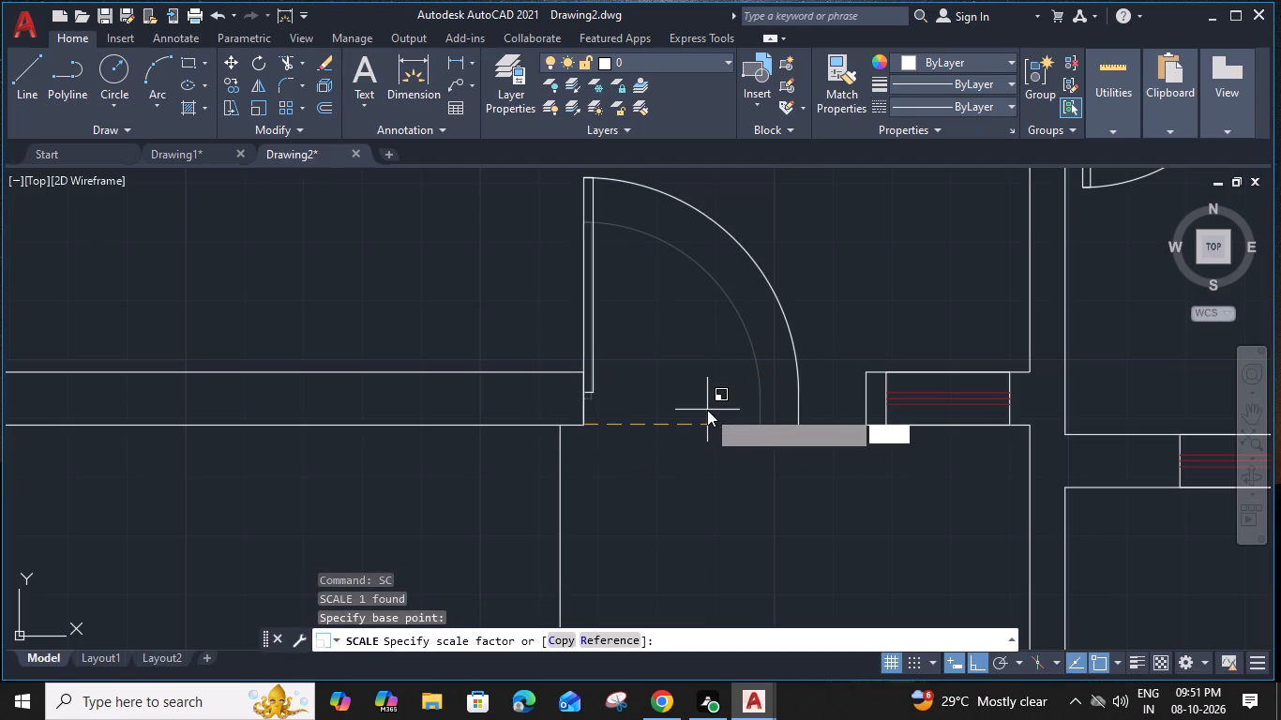
pyautogui.click(583, 426)
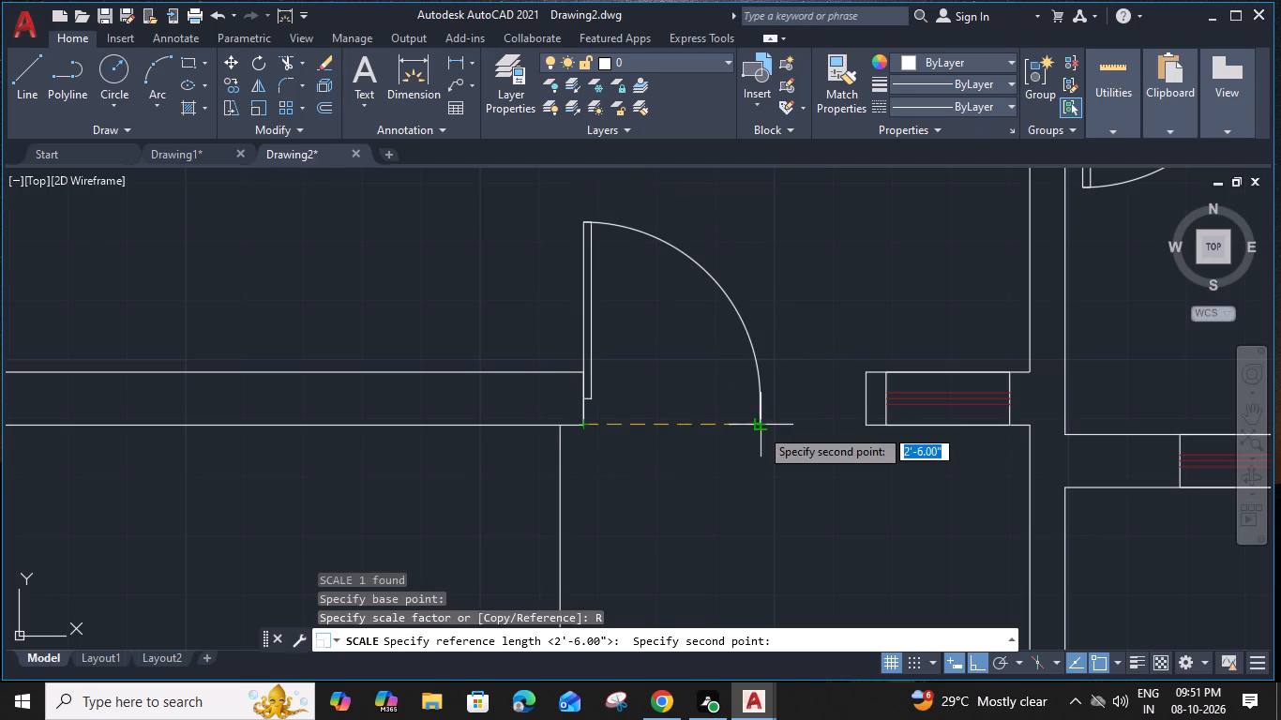
pyautogui.click(760, 427)
pyautogui.click(867, 427)
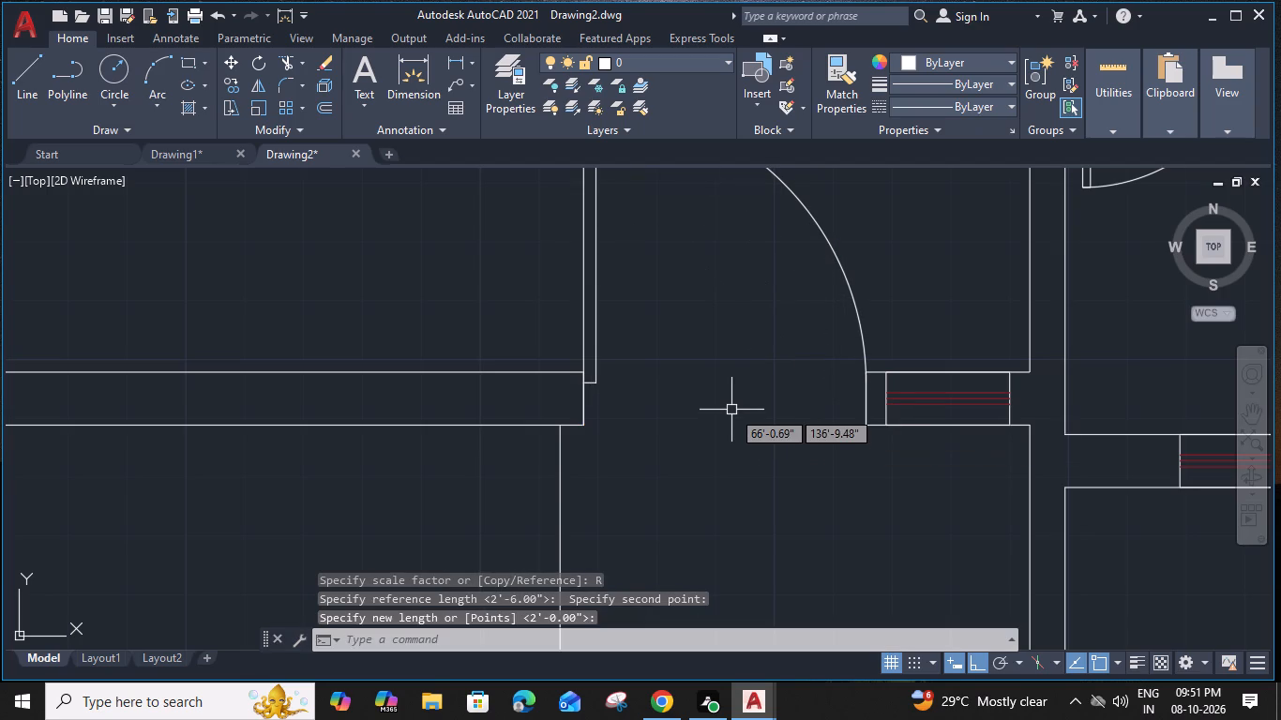
pyautogui.scroll(-2, 731, 397)
pyautogui.moveTo(737, 398); pyautogui.dragTo(638, 322, button='middle')
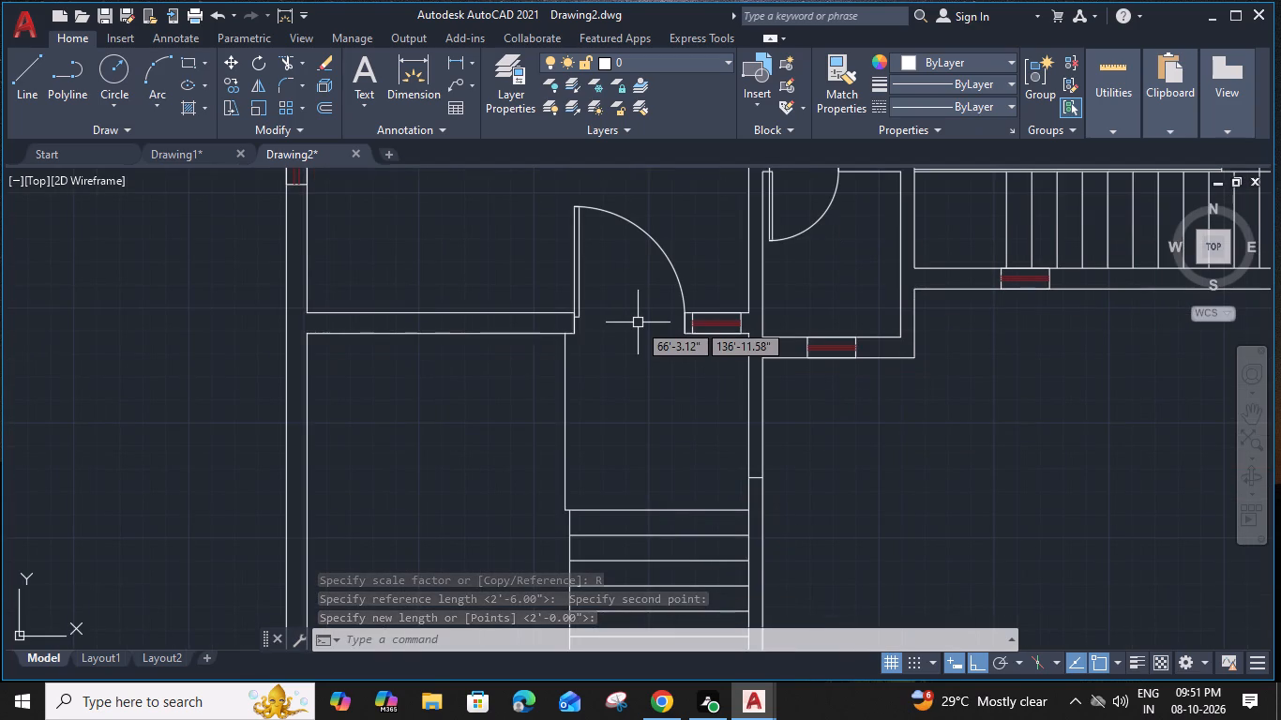
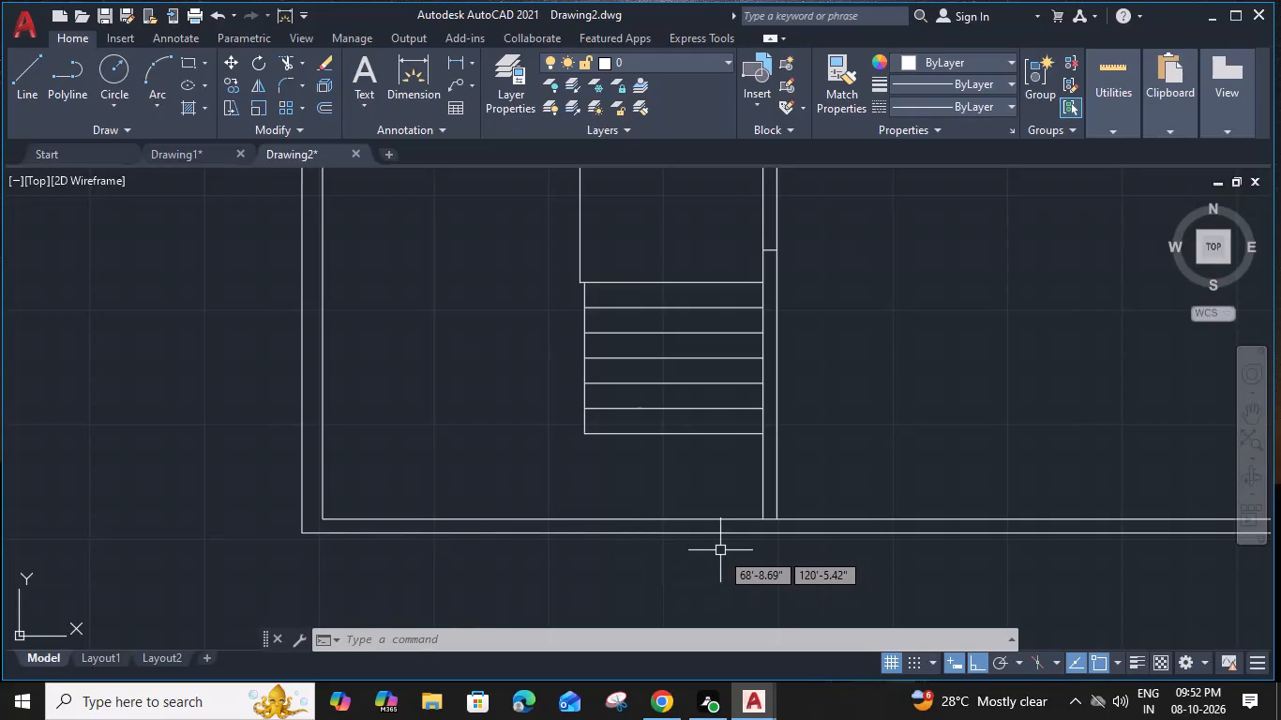
# Draw a short line across the thickness of the bottom exterior wall, aligned with the west edge of the lower stairs.
pyautogui.moveTo(659, 543); pyautogui.dragTo(703, 515, button='middle')
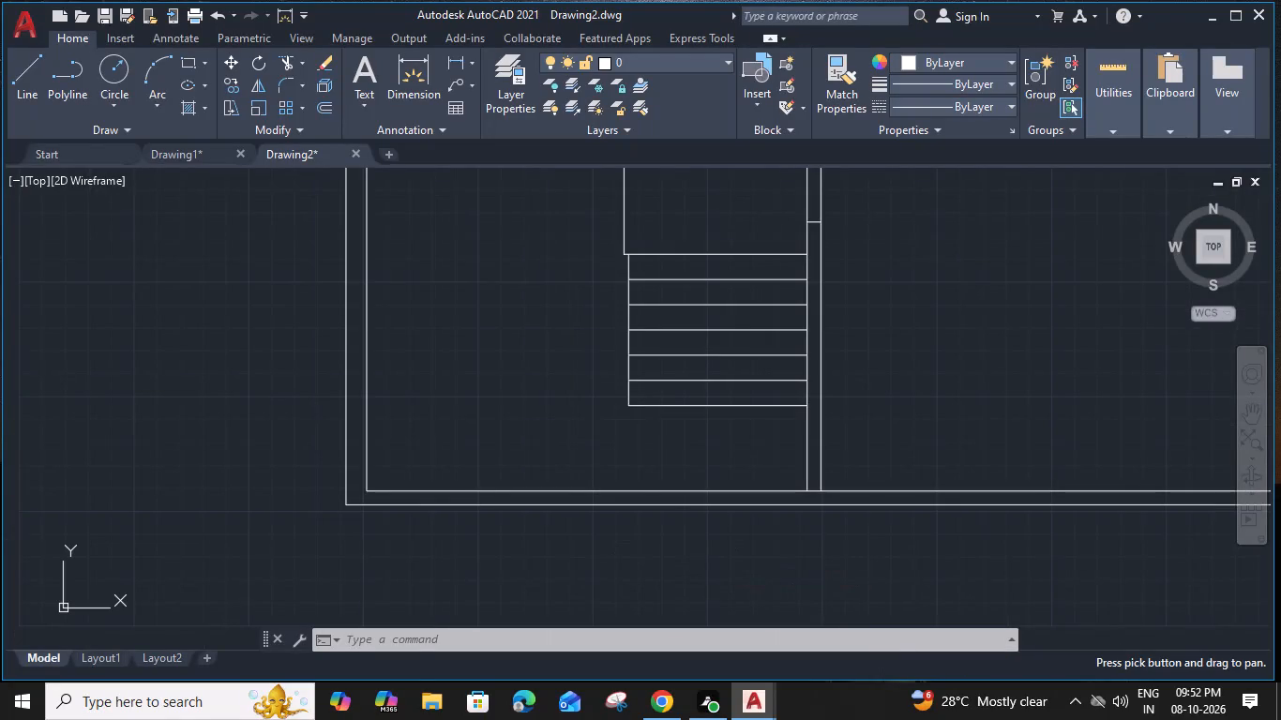
pyautogui.write('L')
pyautogui.press('space')
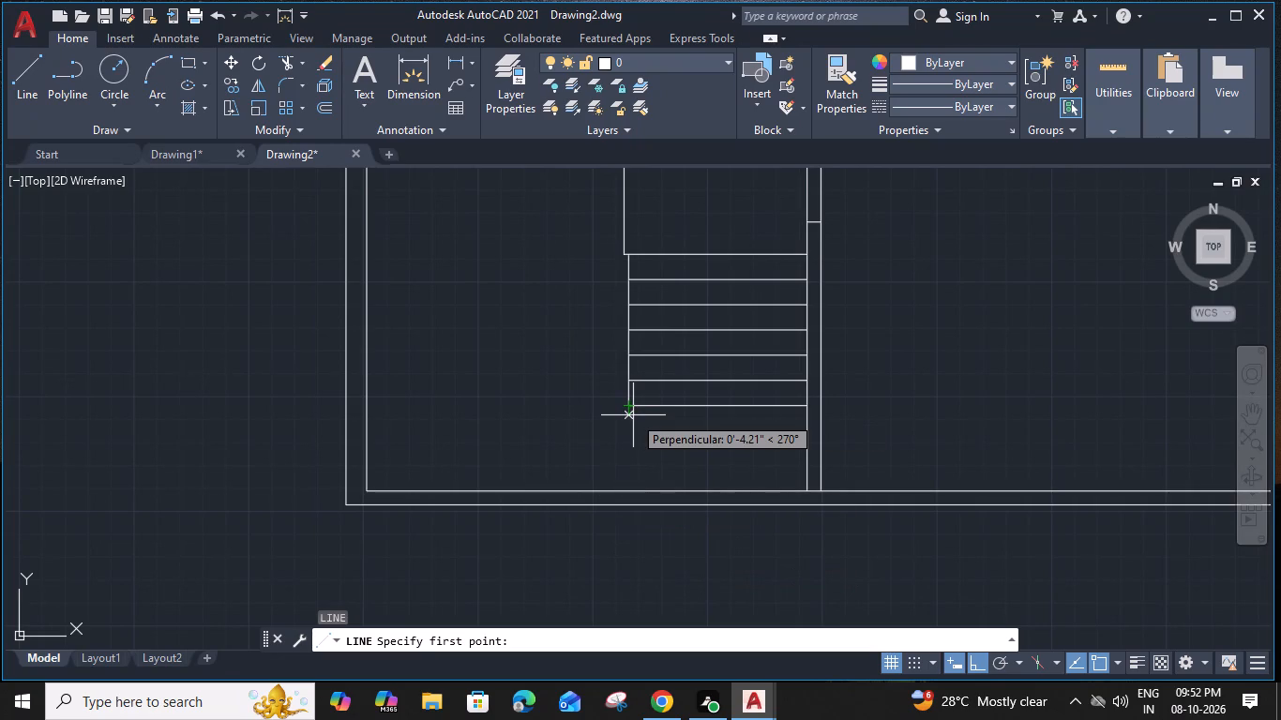
pyautogui.click(628, 490)
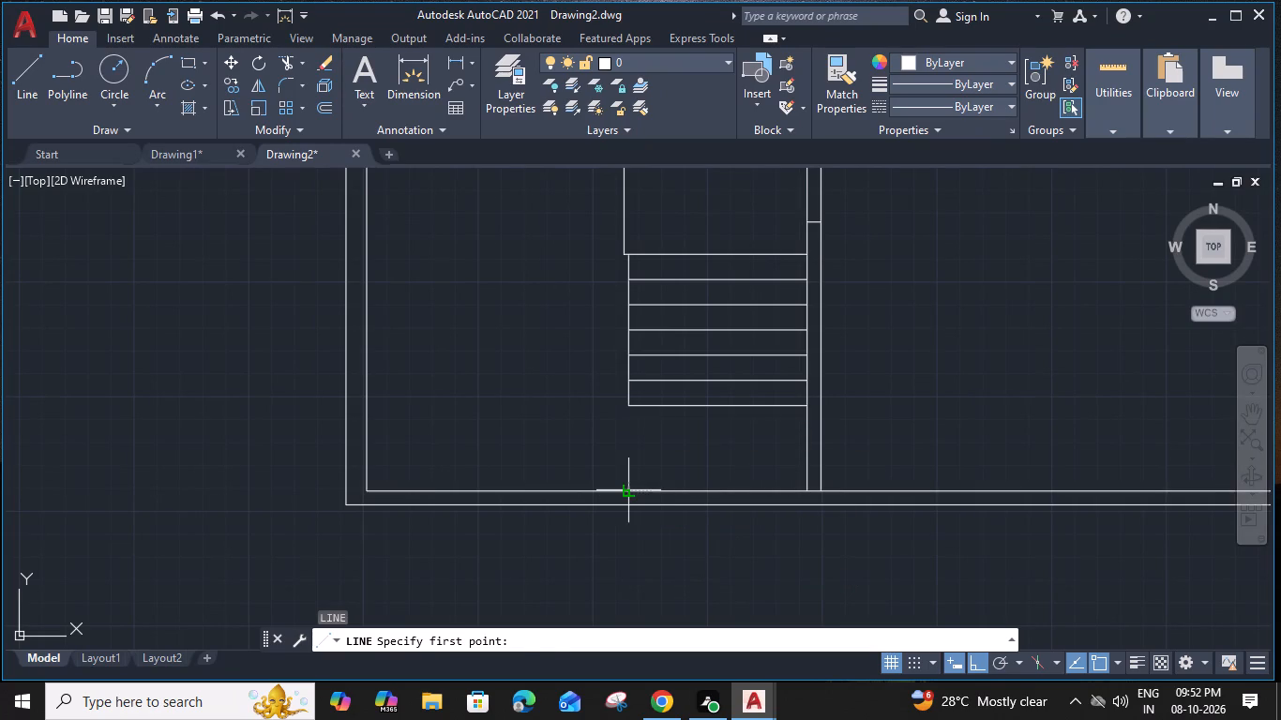
pyautogui.click(629, 506)
pyautogui.press('Escape')
# Offset the short line across the bottom exterior wall 6" to the west.
pyautogui.scroll(1, 629, 502)
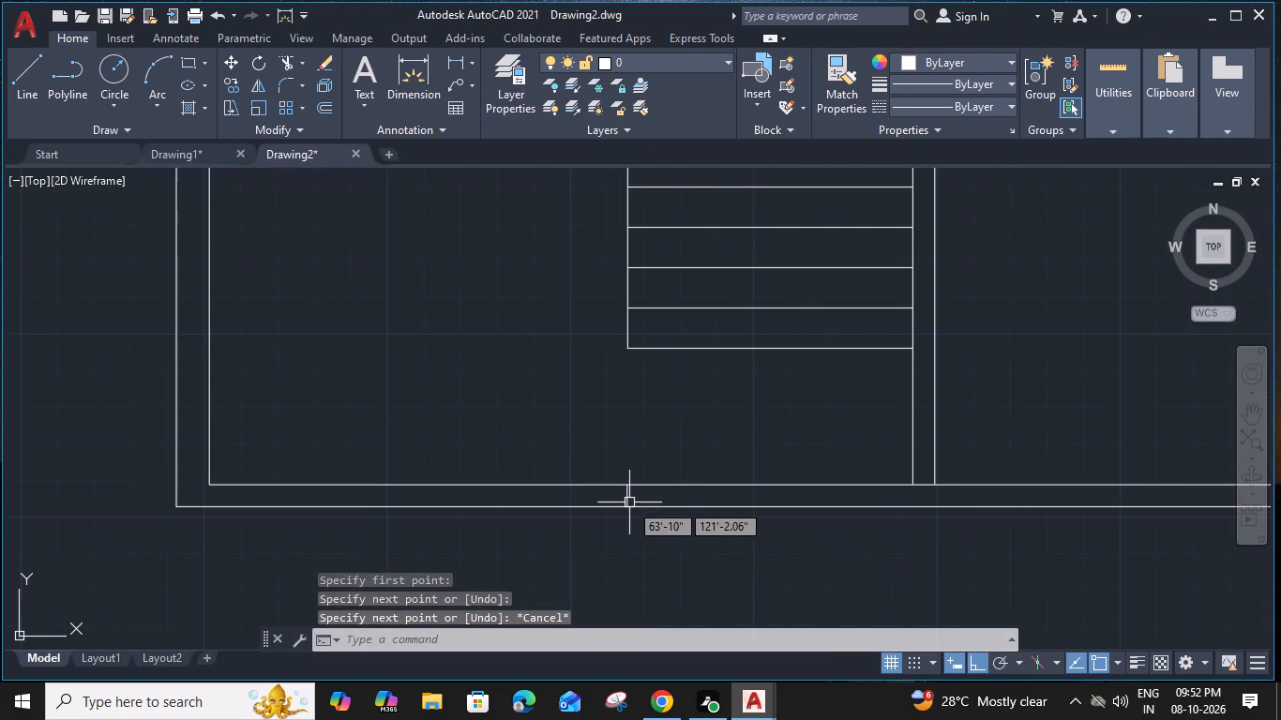
pyautogui.click(625, 497)
pyautogui.write('O')
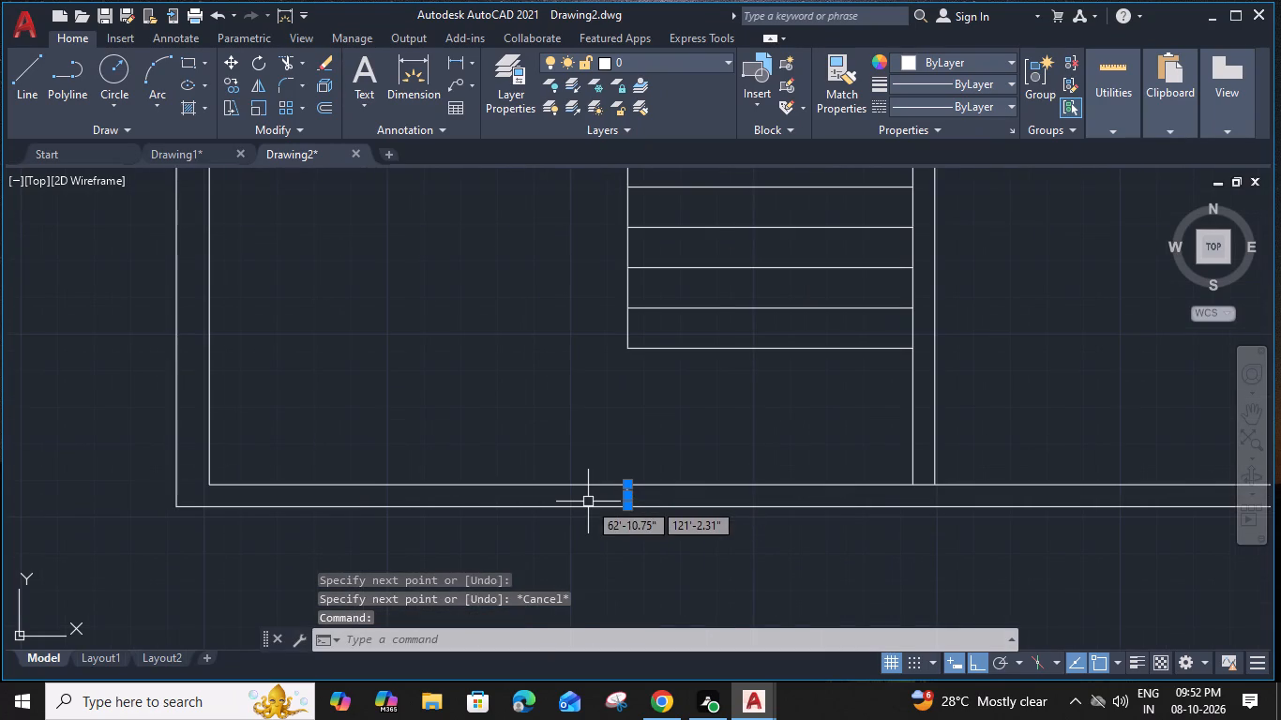
pyautogui.press('space')
pyautogui.write('6"')
pyautogui.press('Return')
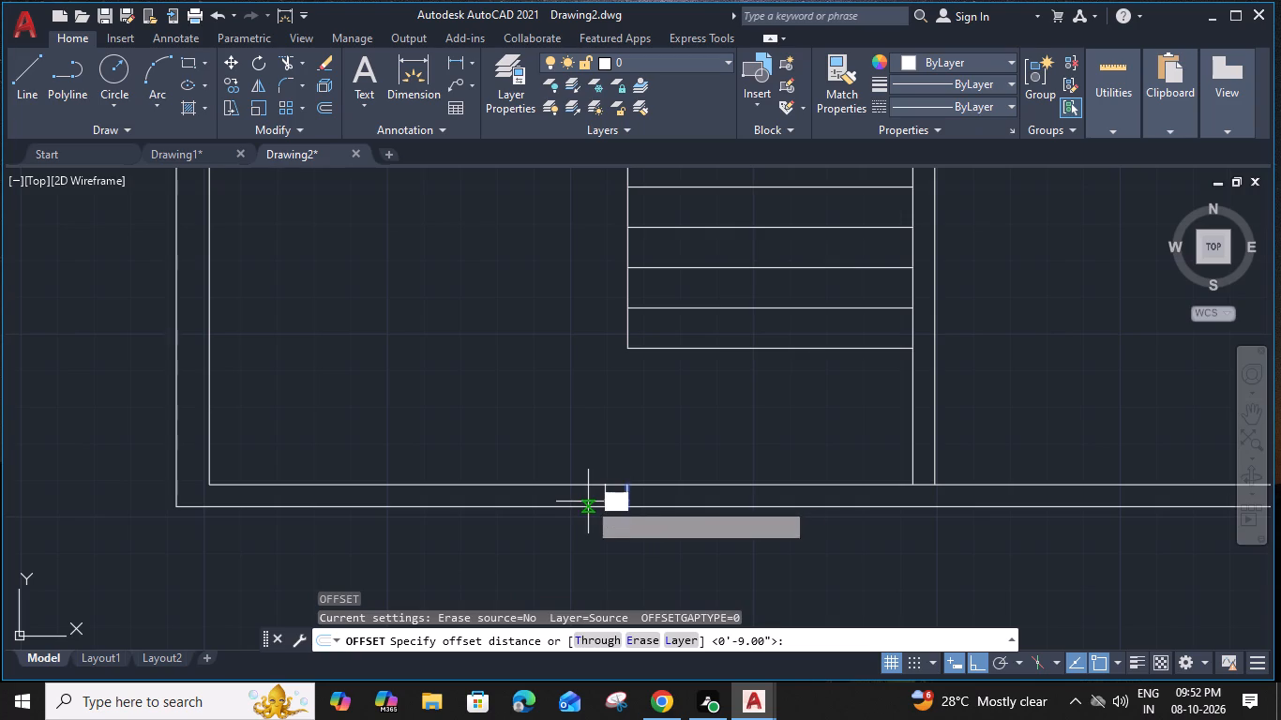
pyautogui.click(588, 502)
pyautogui.press('Escape')
# Extend the inner line of the west exterior wall down to the outer line of the bottom wall.
pyautogui.write('EX')
pyautogui.press('space')
pyautogui.click(211, 452)
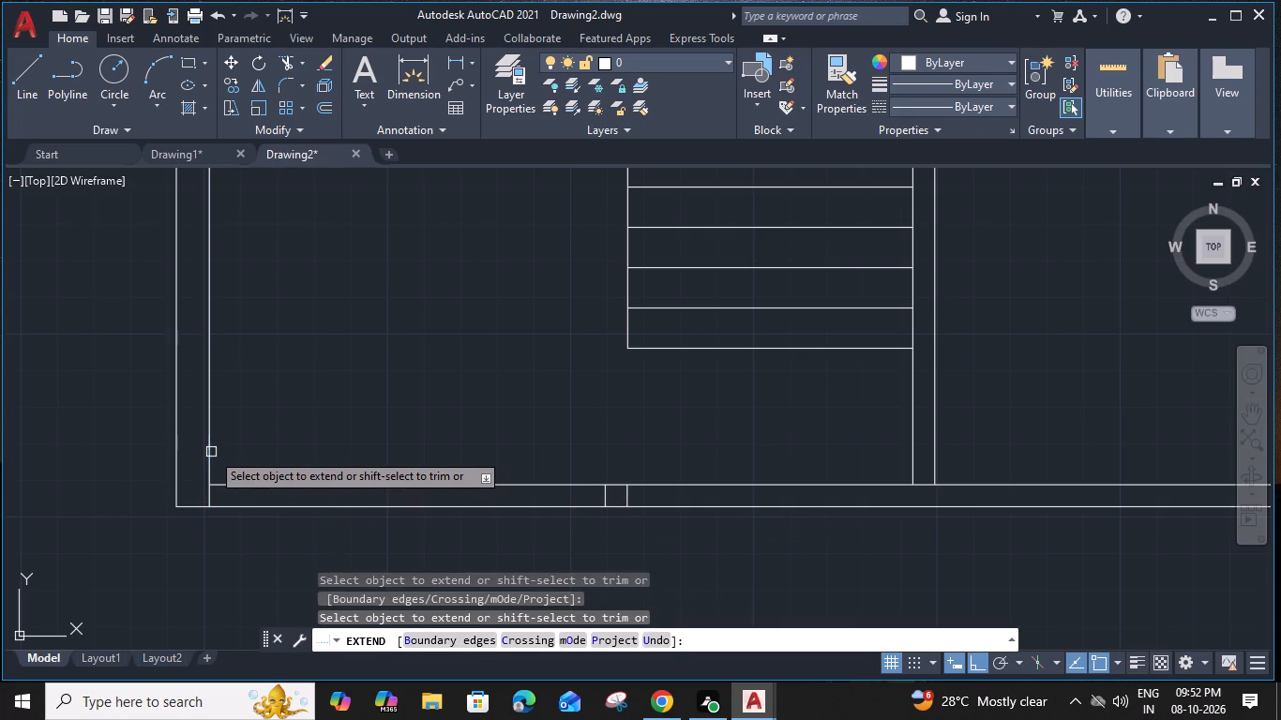
pyautogui.press('Escape')
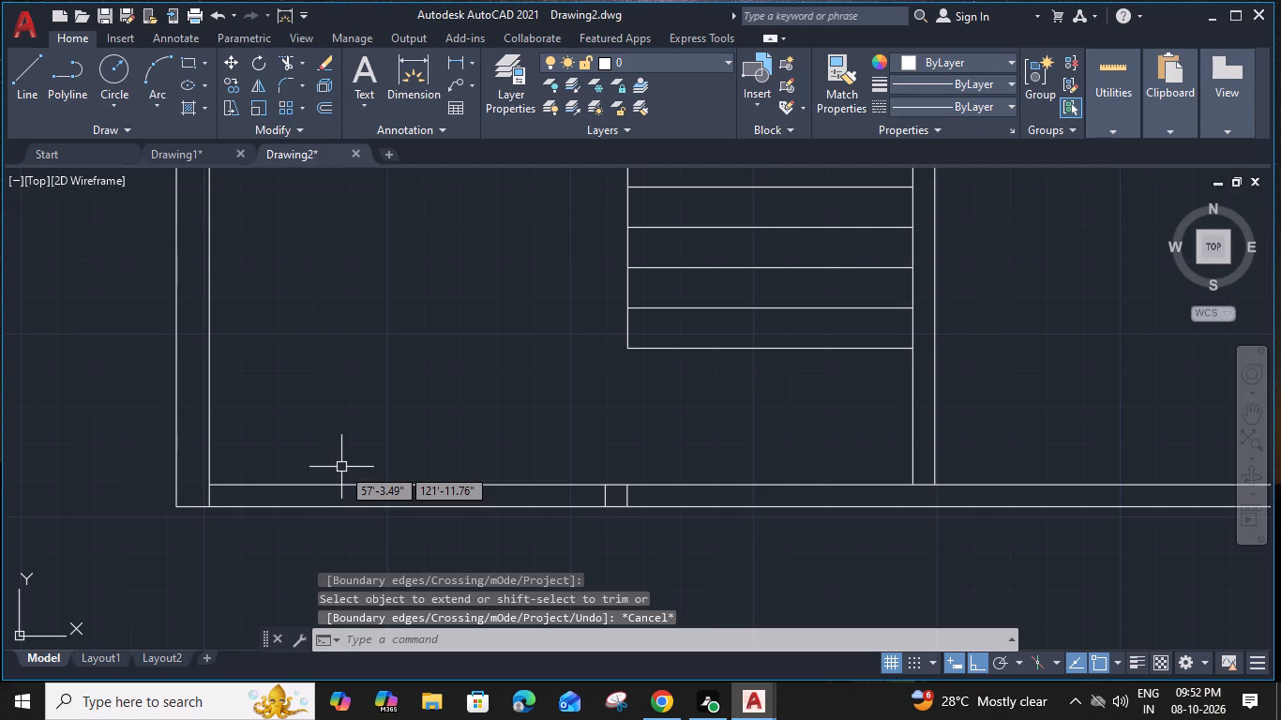
# Extend the stair-side line of the interior wall to the bottom wall's outer line and trim the inner line crossing that wall's end.
pyautogui.moveTo(789, 426); pyautogui.dragTo(498, 429, button='middle')
pyautogui.write('EX')
pyautogui.press('space')
pyautogui.click(625, 447)
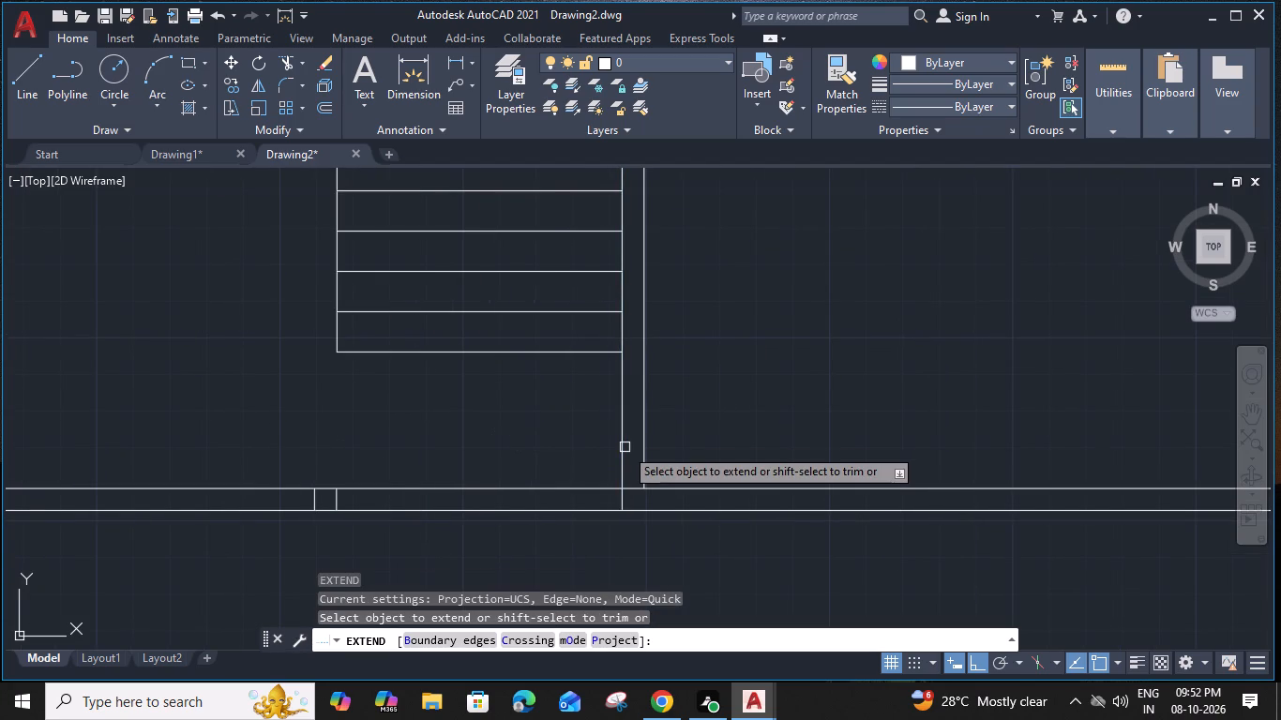
pyautogui.keyDown('shift'); pyautogui.click(631, 487); pyautogui.keyUp('shift')
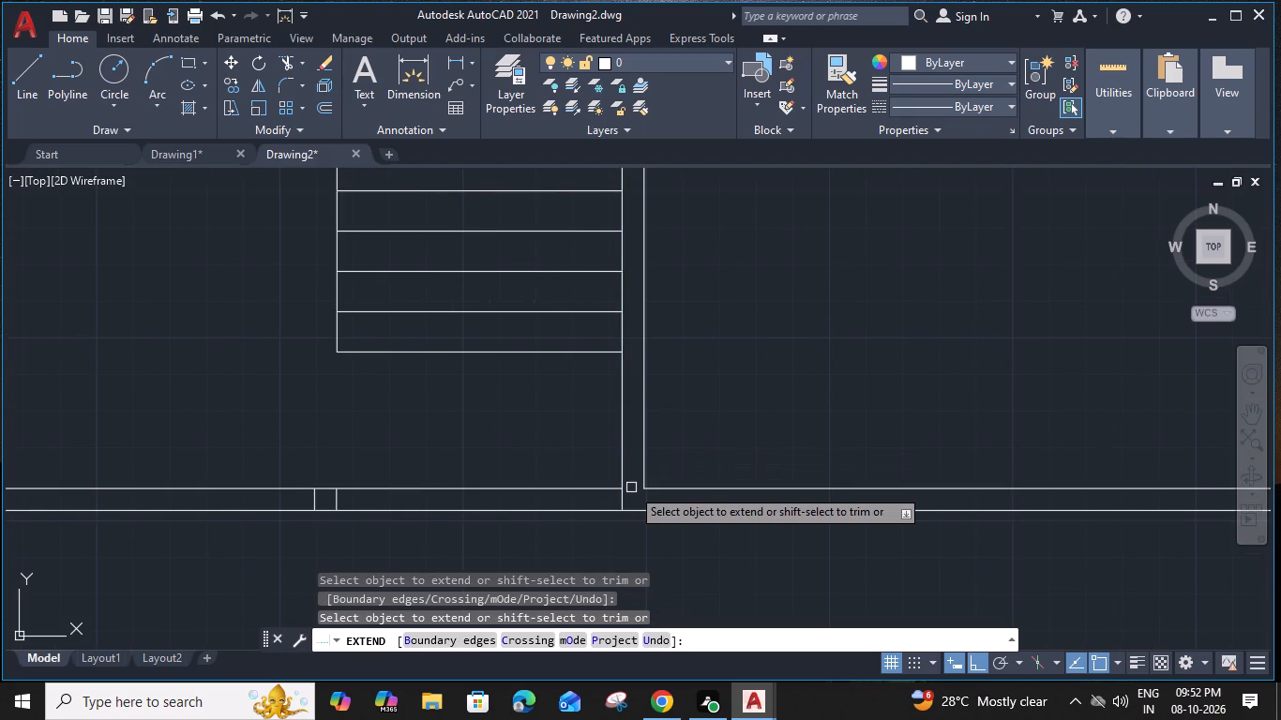
pyautogui.press('Escape')
# Extend the inner line of the east exterior wall down to the outer line of the bottom wall.
pyautogui.scroll(-2, 756, 454)
pyautogui.moveTo(753, 447); pyautogui.dragTo(576, 453, button='middle')
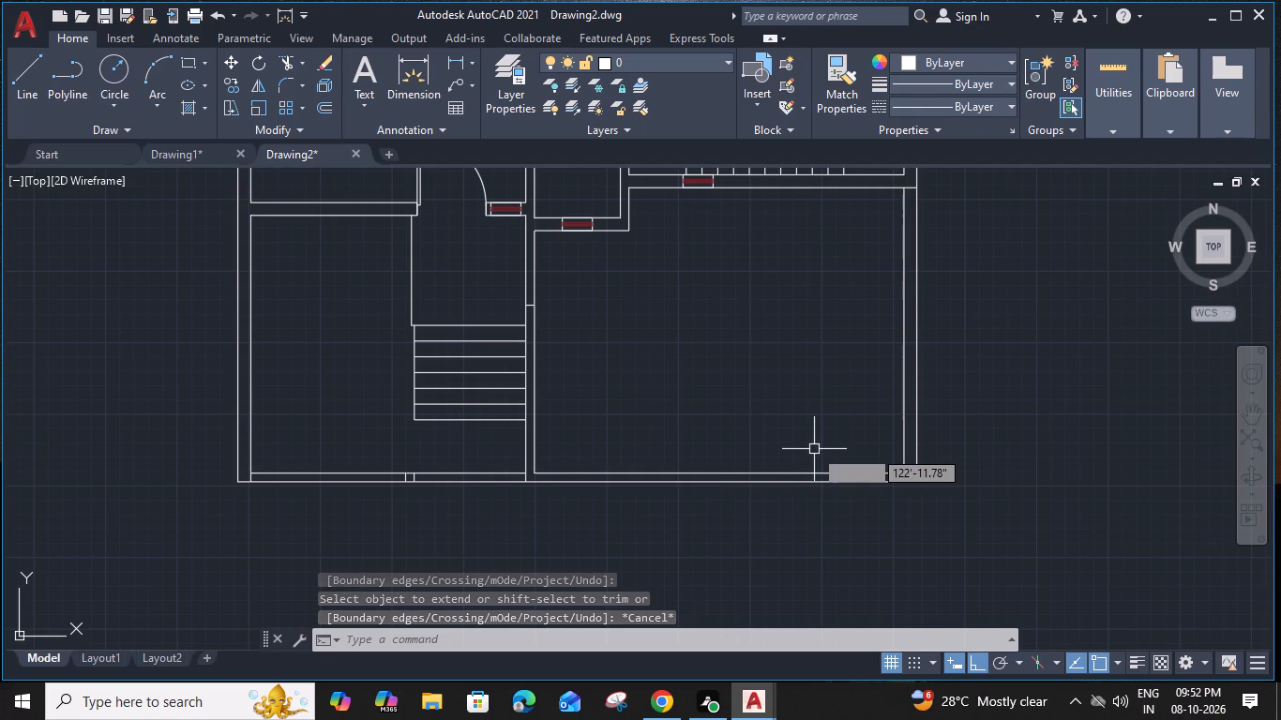
pyautogui.write('EX')
pyautogui.press('space')
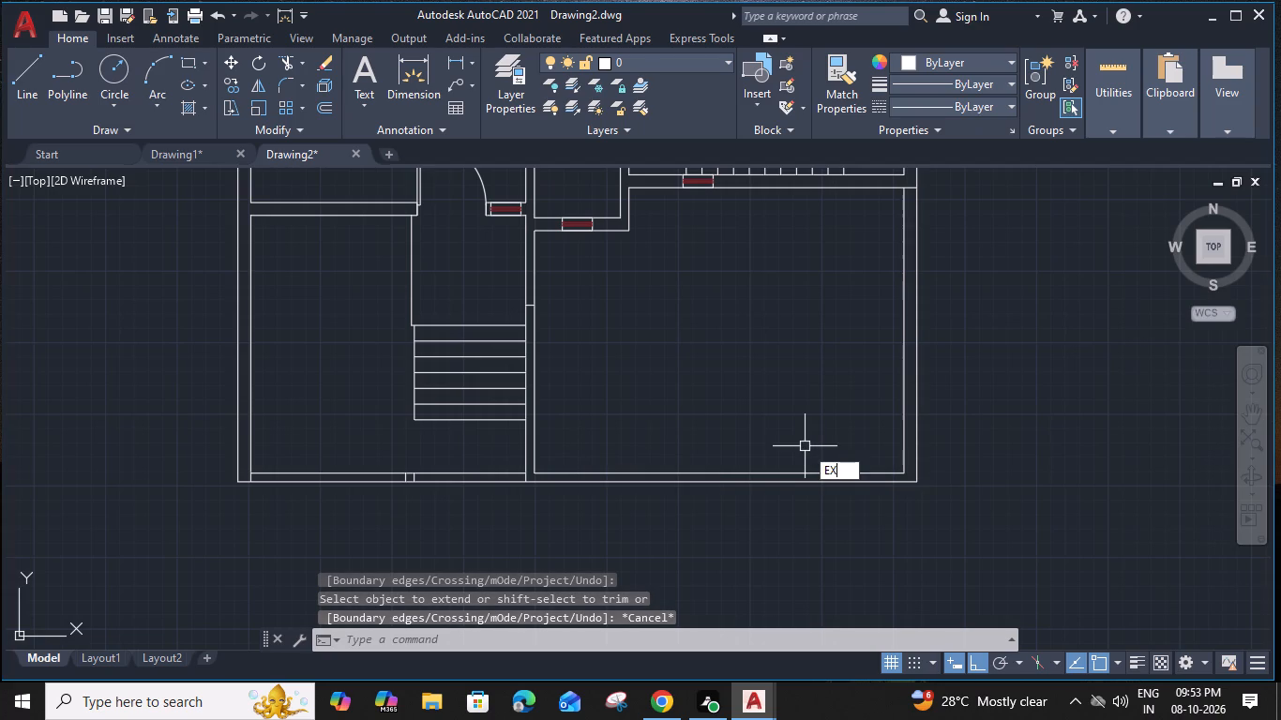
pyautogui.click(904, 427)
pyautogui.moveTo(746, 369); pyautogui.dragTo(904, 427, button='middle')
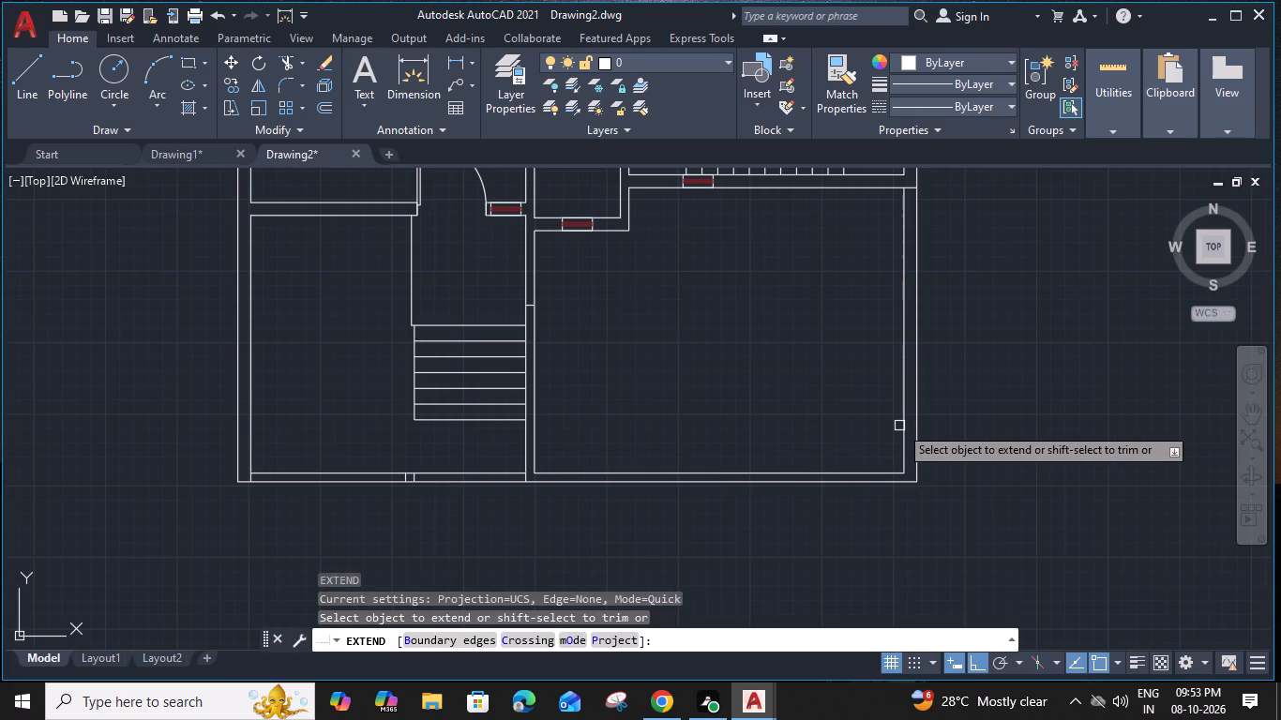
pyautogui.moveTo(904, 427); pyautogui.dragTo(751, 506, button='middle')
pyautogui.press('Escape')
# Draw an L-shaped direction line through the middle of the upper staircase, from its top tread down to the landing and west along the flight.
pyautogui.moveTo(797, 366); pyautogui.dragTo(787, 559, button='middle')
pyautogui.press('l')
pyautogui.press('space')
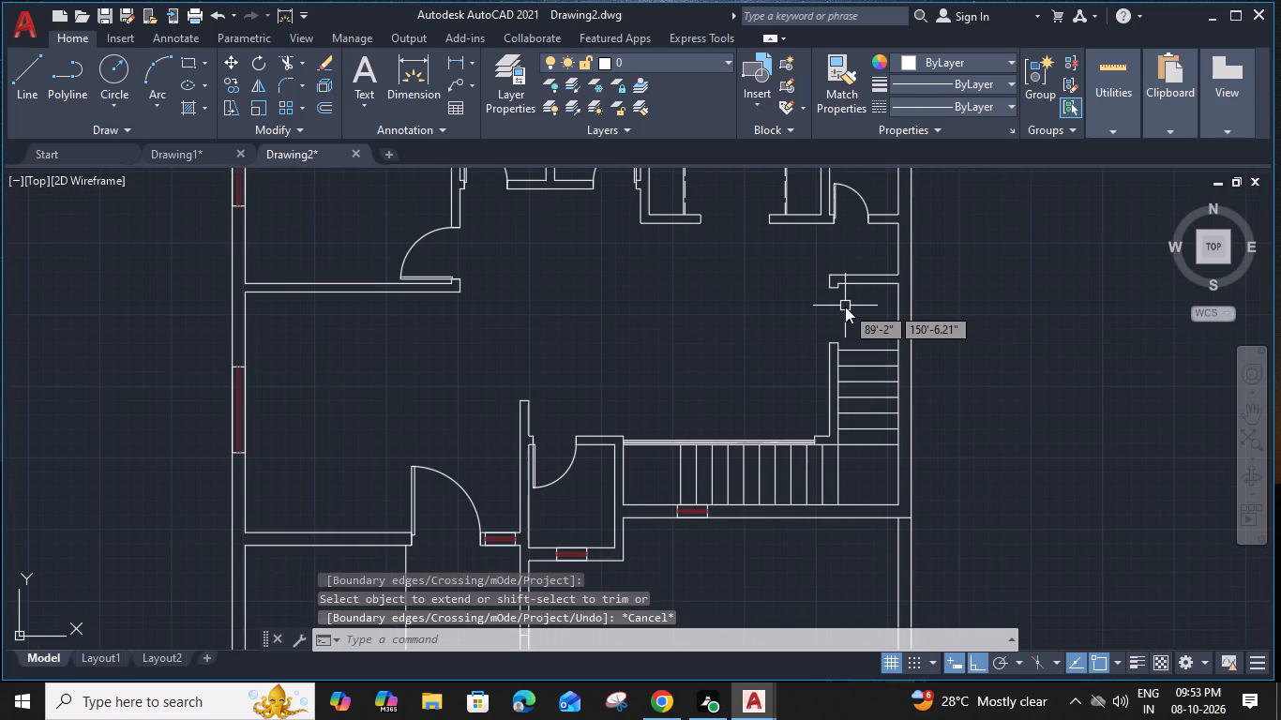
pyautogui.click(867, 348)
pyautogui.click(868, 478)
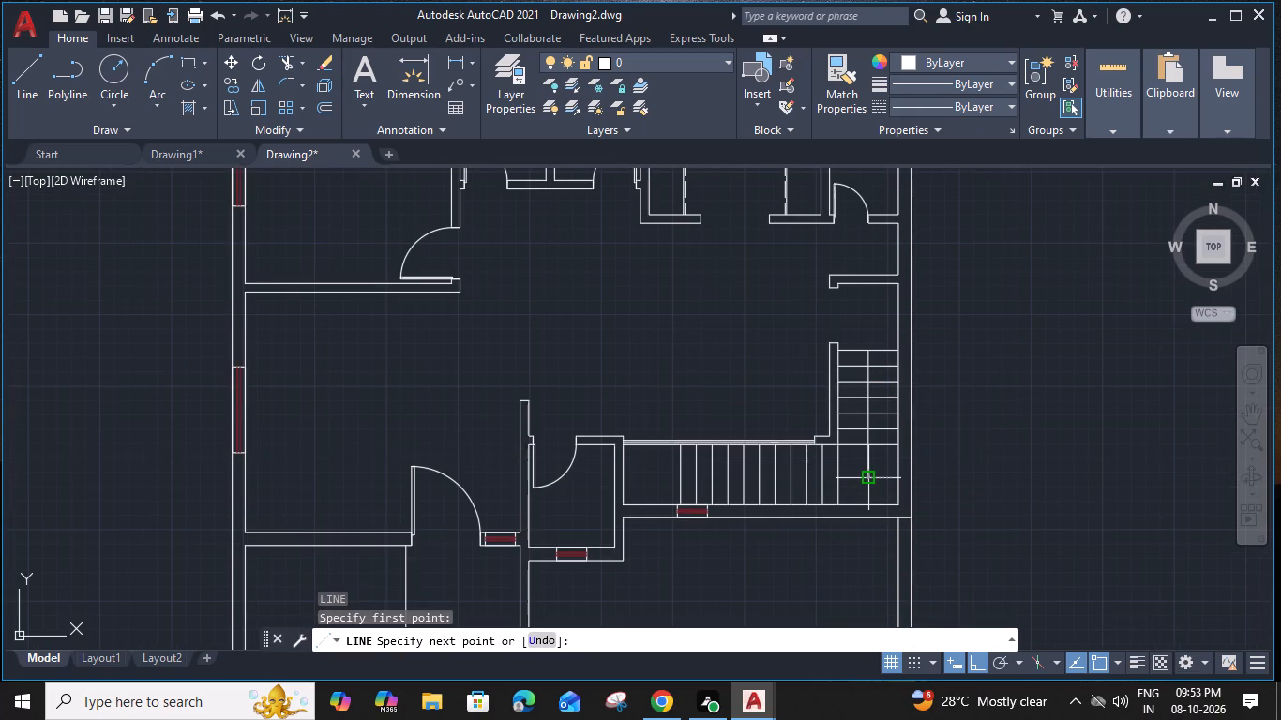
pyautogui.click(749, 479)
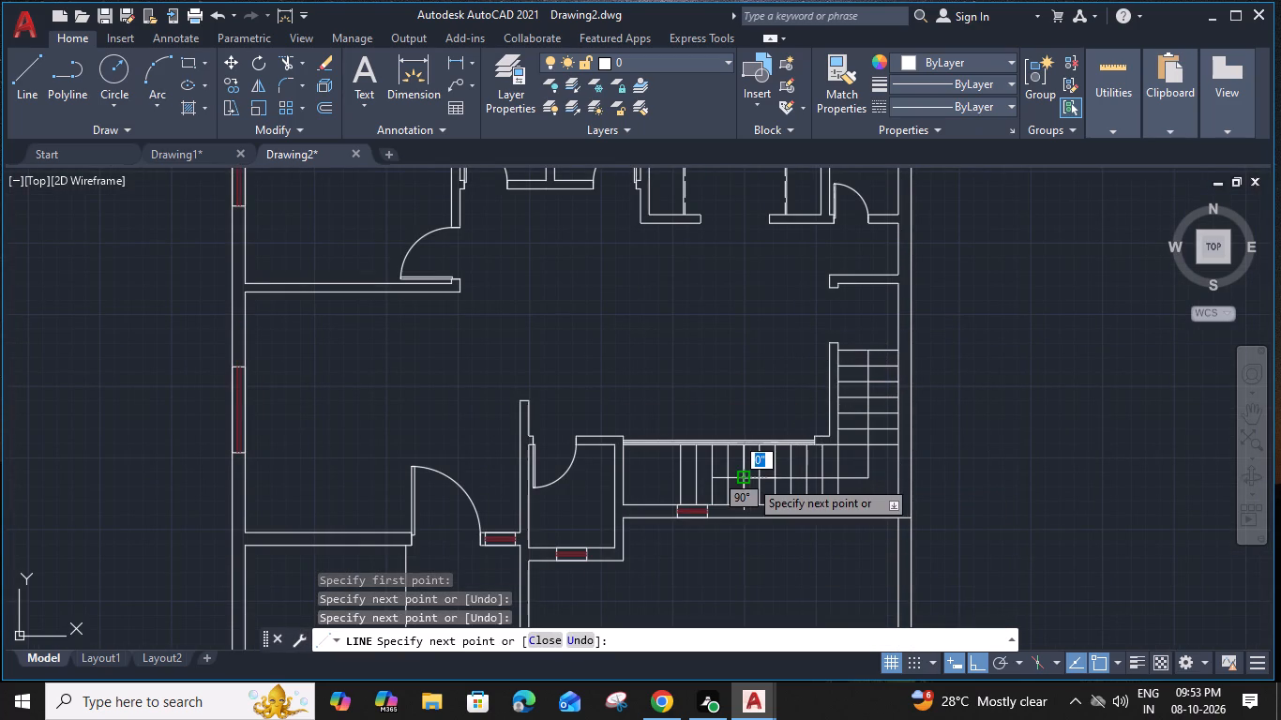
pyautogui.press('Escape')
# Draw a west-pointing notched arrowhead with lines at the west end of the stair direction line.
pyautogui.scroll(2, 748, 477)
pyautogui.press('l')
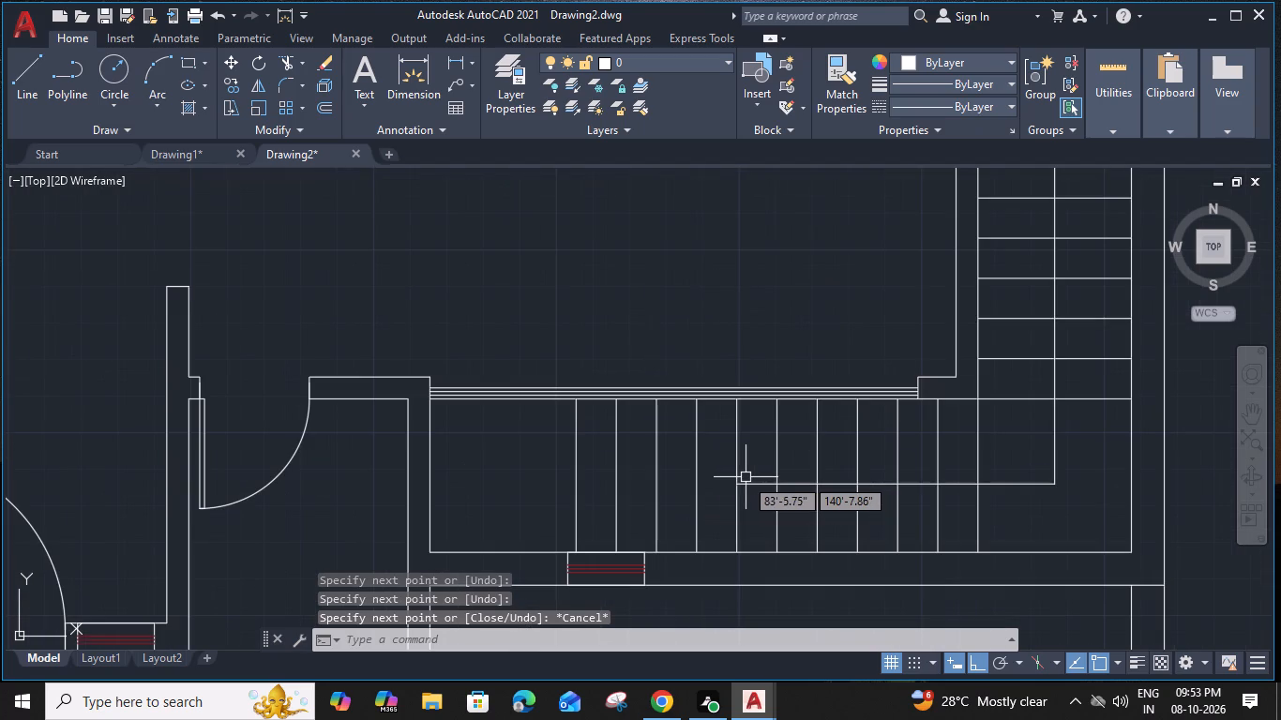
pyautogui.press('space')
pyautogui.click(739, 486)
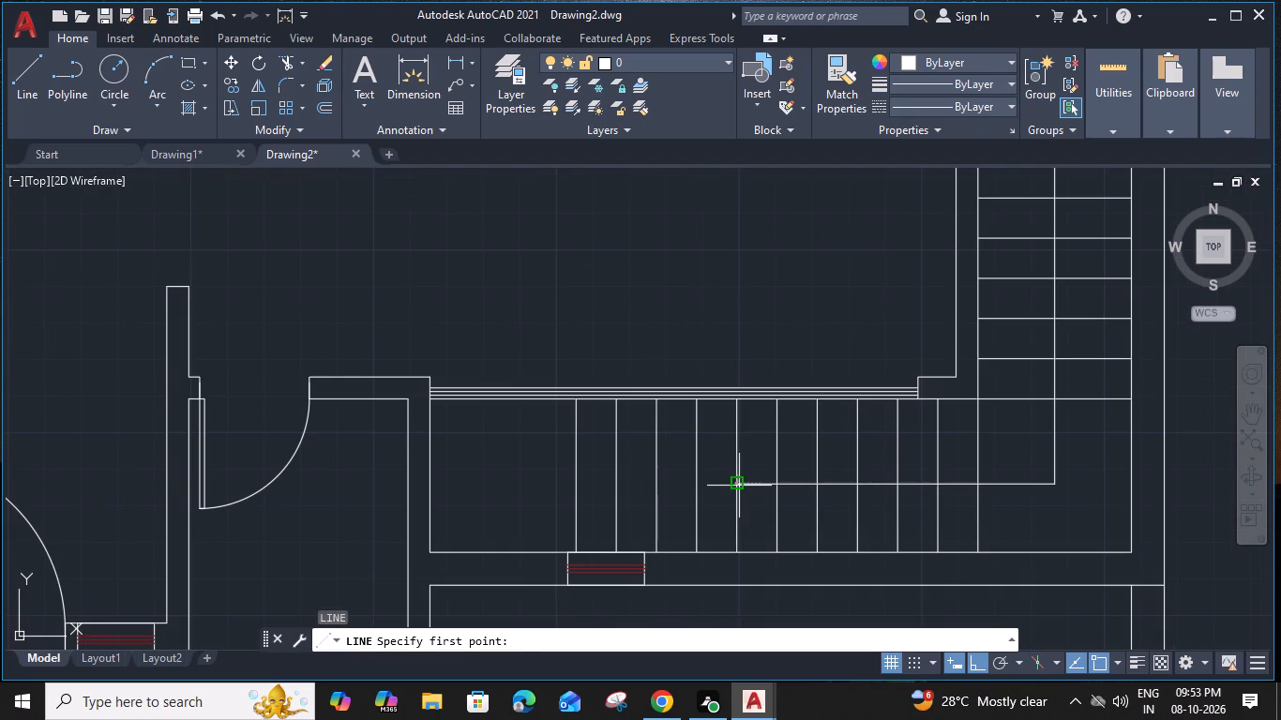
pyautogui.click(775, 457)
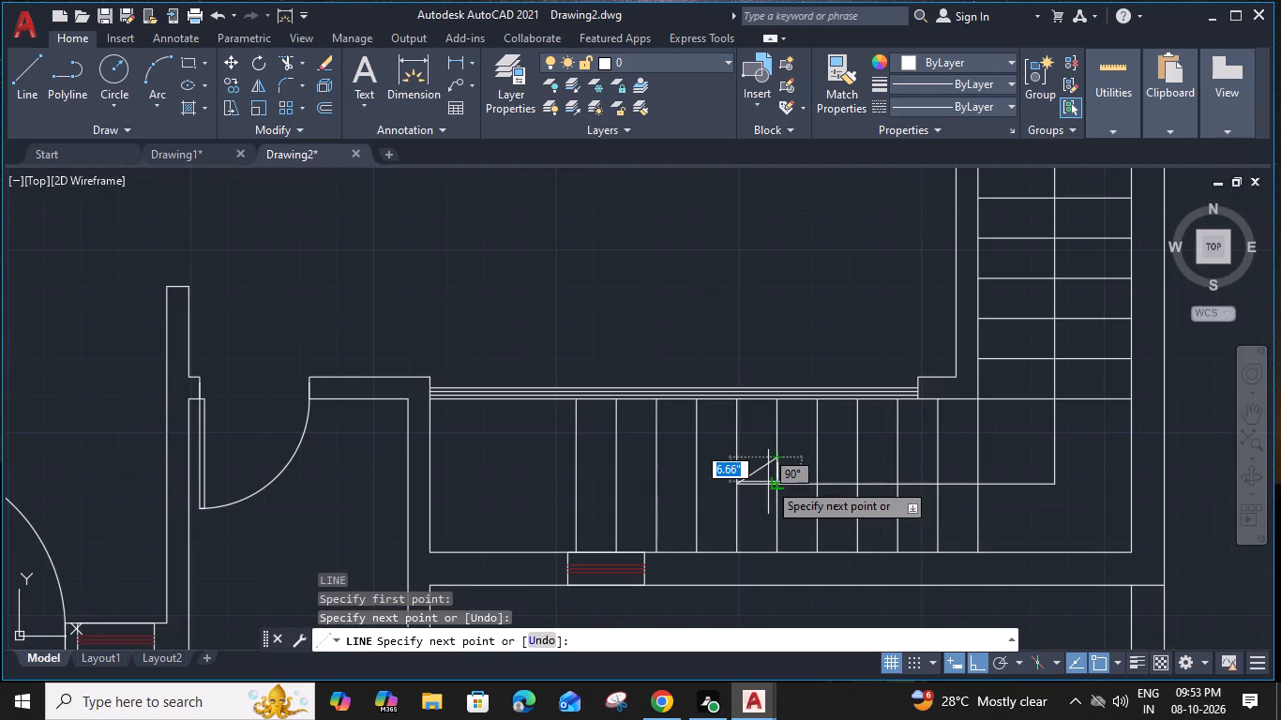
pyautogui.scroll(3, 767, 482)
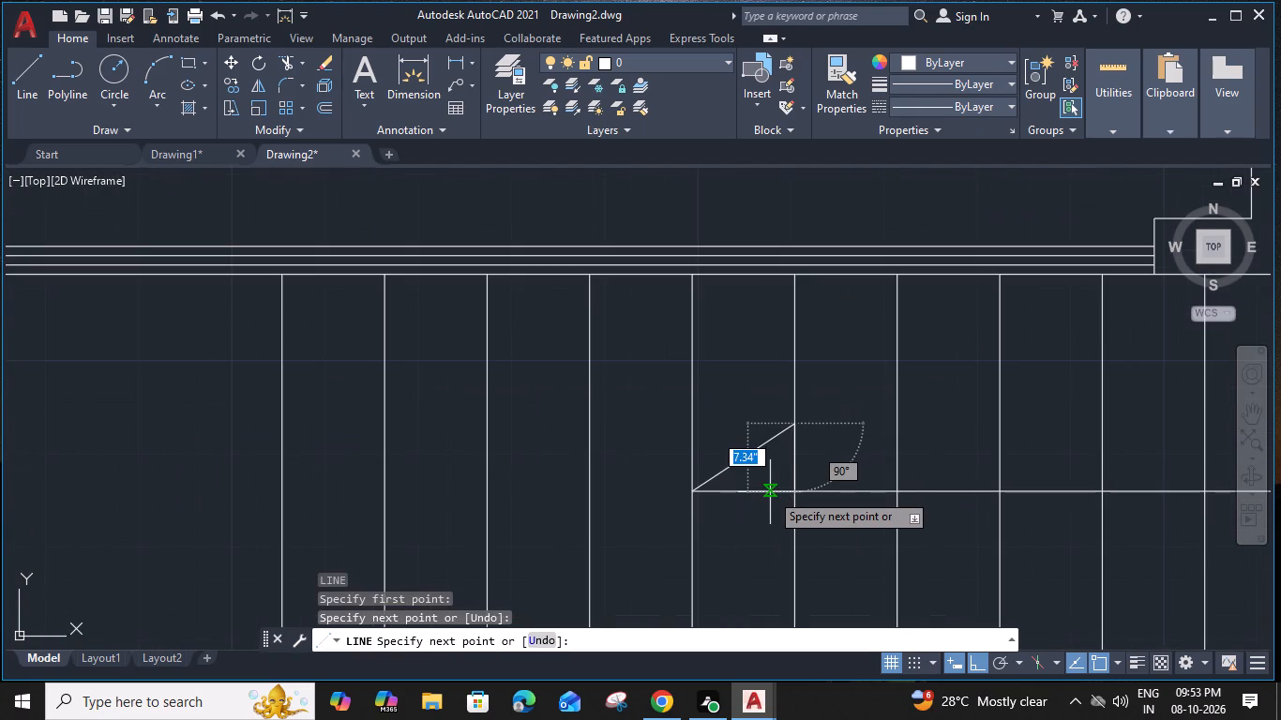
pyautogui.click(770, 492)
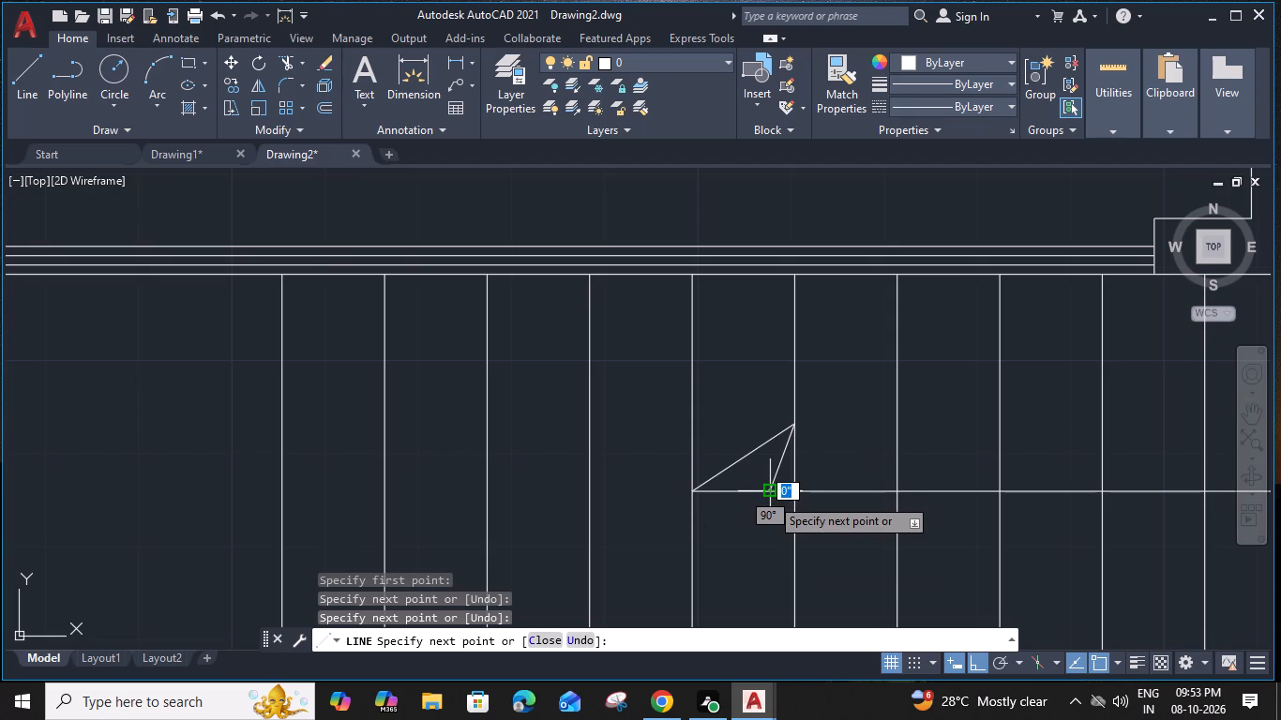
pyautogui.click(794, 547)
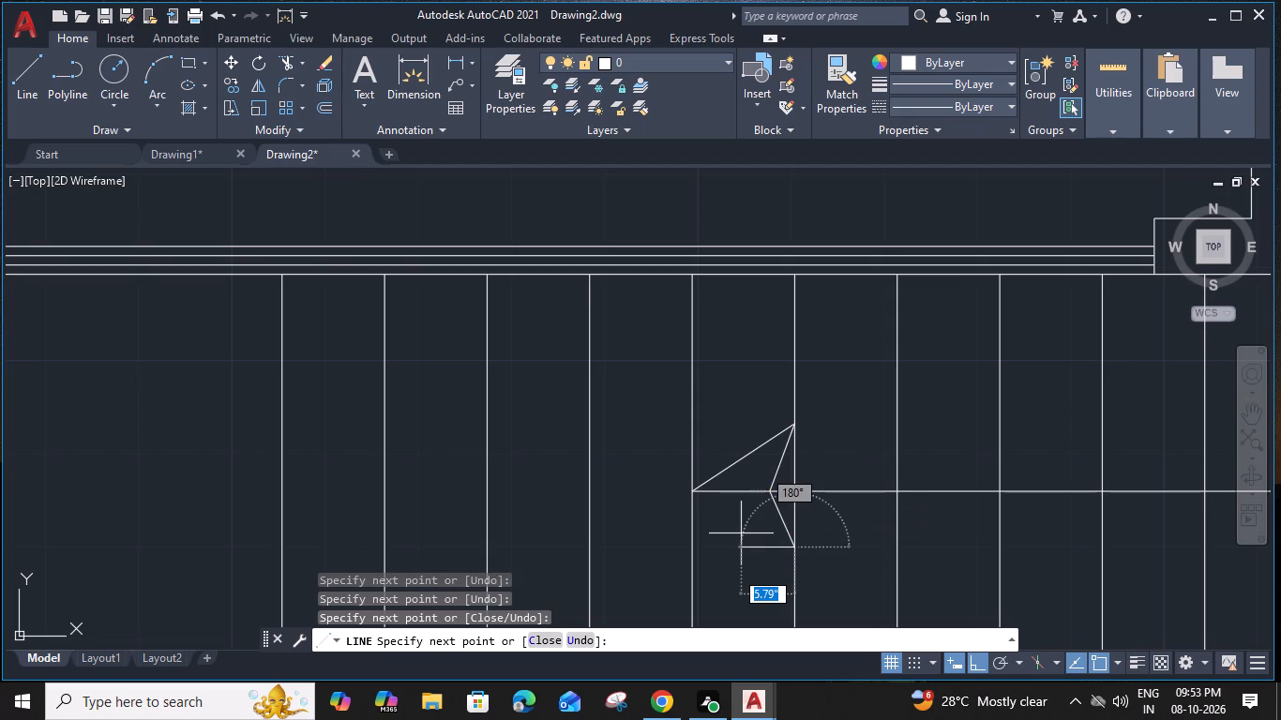
pyautogui.click(694, 495)
pyautogui.press('Escape')
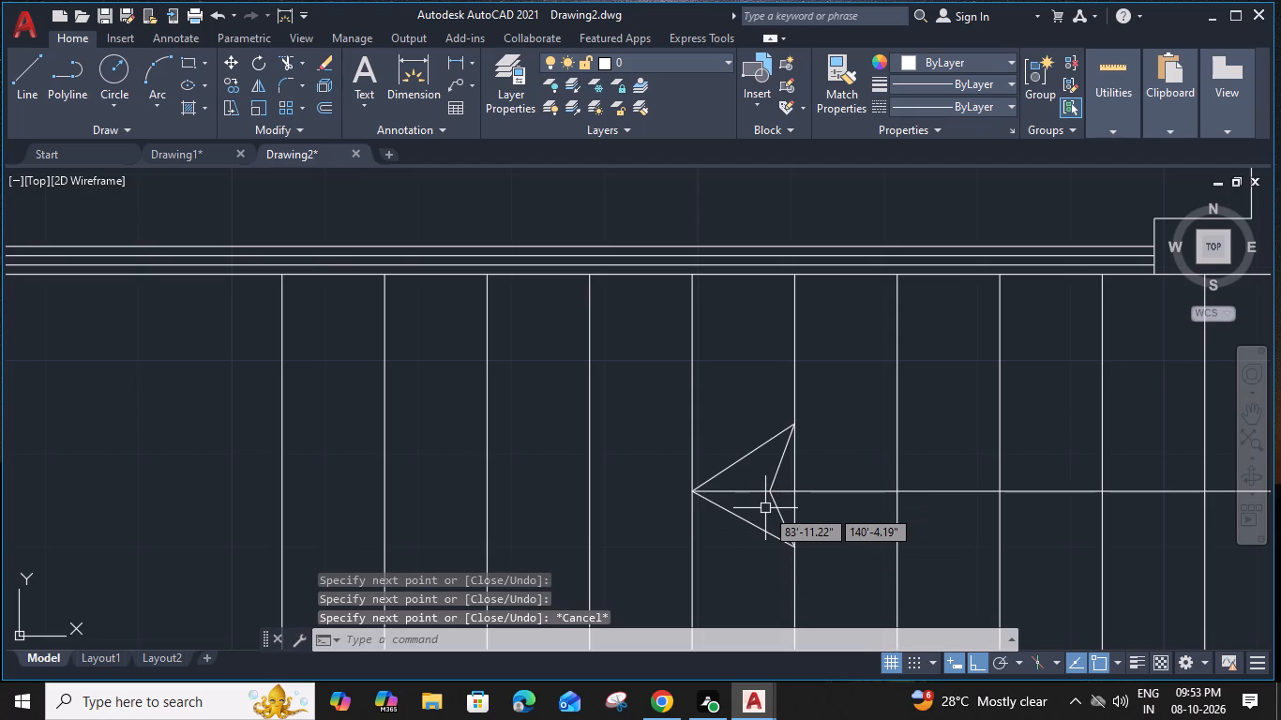
# Trim the part of the stair direction line that lies inside the arrowhead.
pyautogui.press('t')
pyautogui.press('r')
pyautogui.press('space')
pyautogui.click(757, 494)
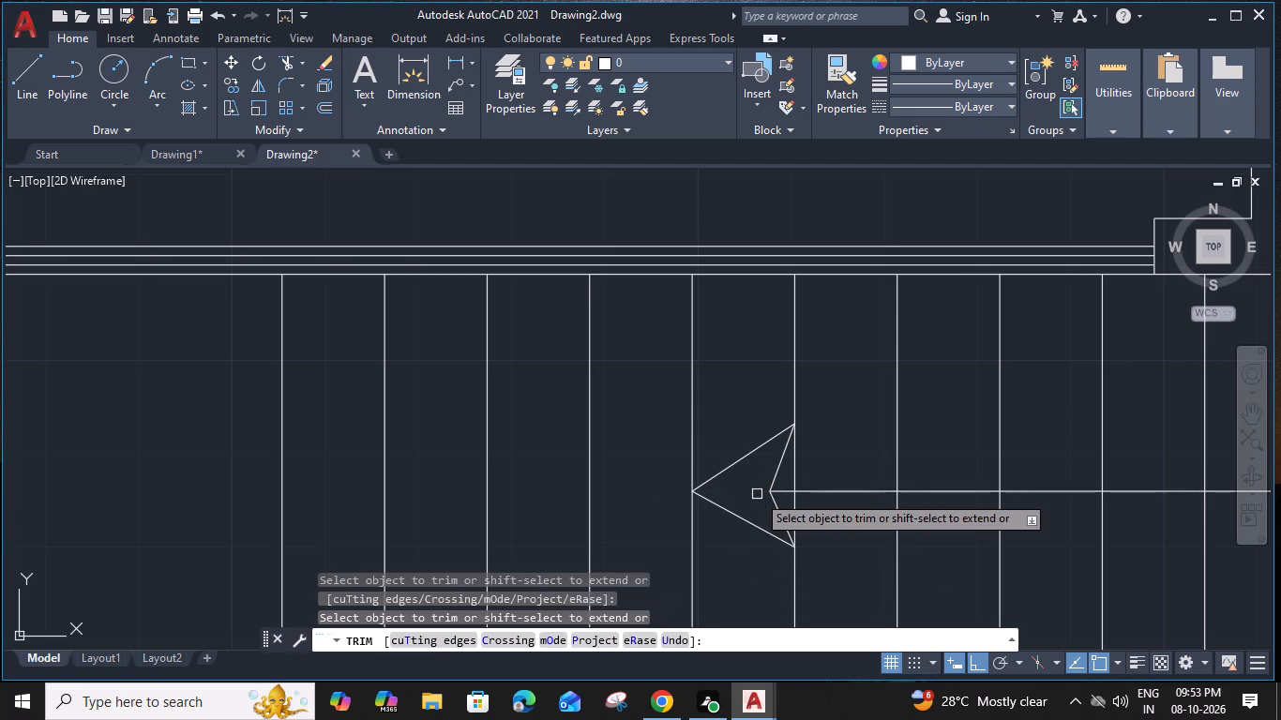
pyautogui.press('Escape')
# Set the linetype of both stair direction line segments to ACAD_ISO02W100.
pyautogui.scroll(-2, 757, 494)
pyautogui.click(795, 496)
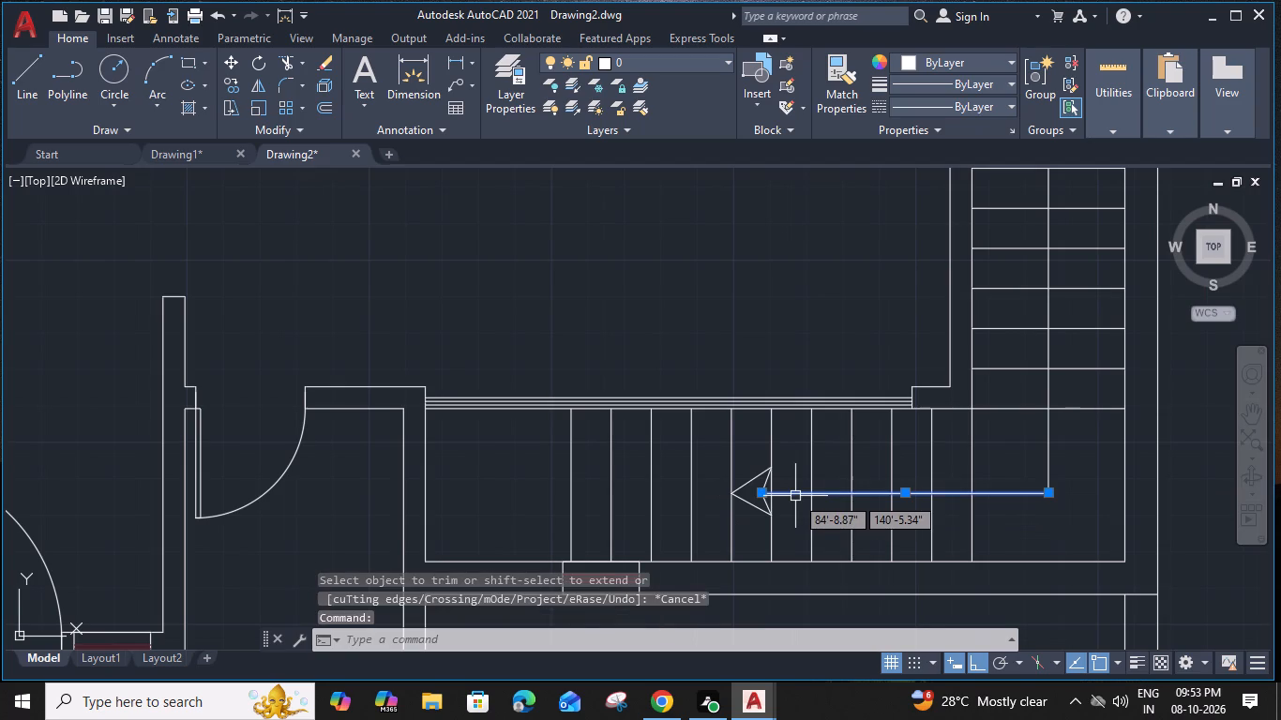
pyautogui.click(992, 106)
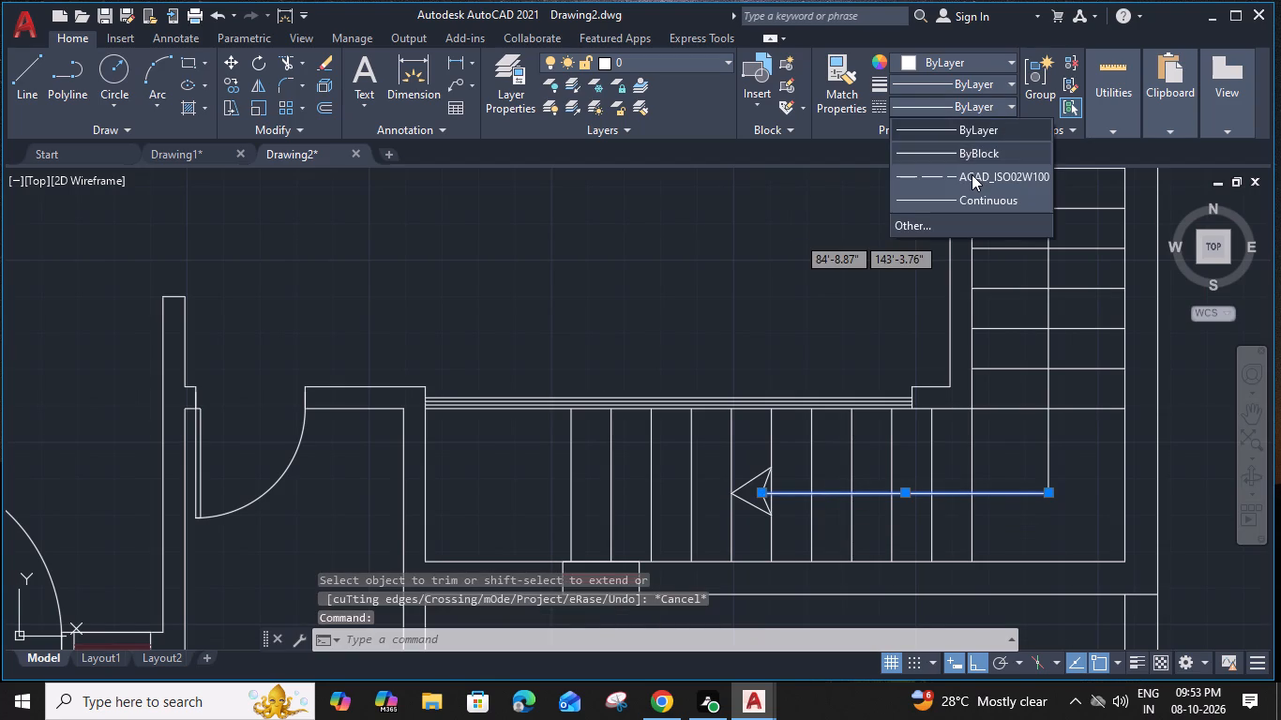
pyautogui.click(972, 174)
pyautogui.scroll(-3, 716, 298)
pyautogui.moveTo(715, 293); pyautogui.dragTo(600, 292, button='middle')
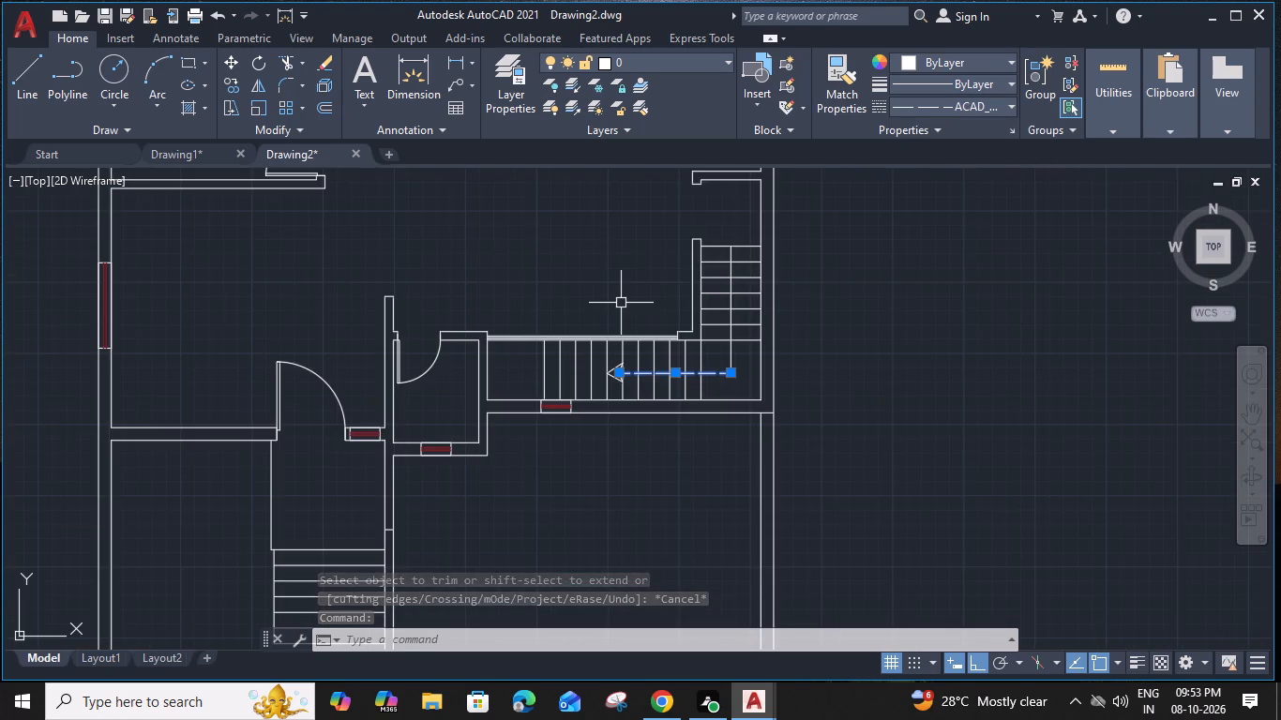
pyautogui.scroll(1, 749, 322)
pyautogui.click(722, 360)
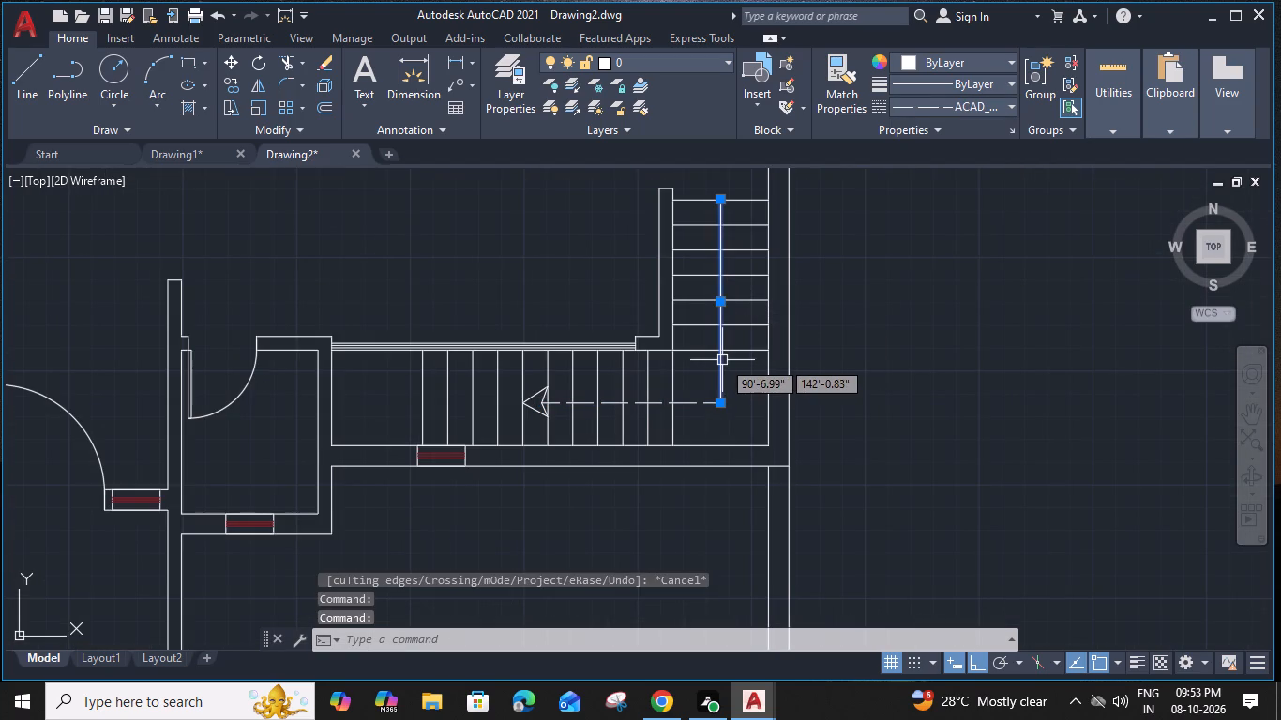
pyautogui.click(932, 109)
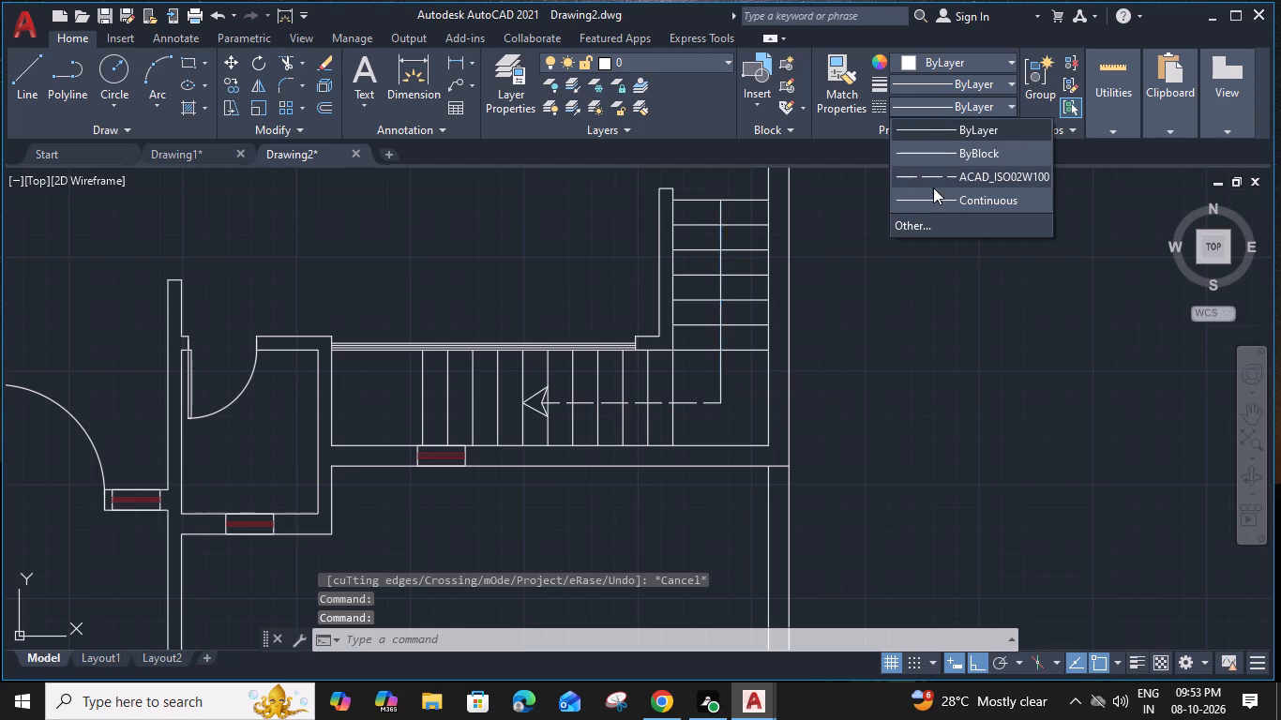
pyautogui.click(933, 184)
pyautogui.press('Escape')
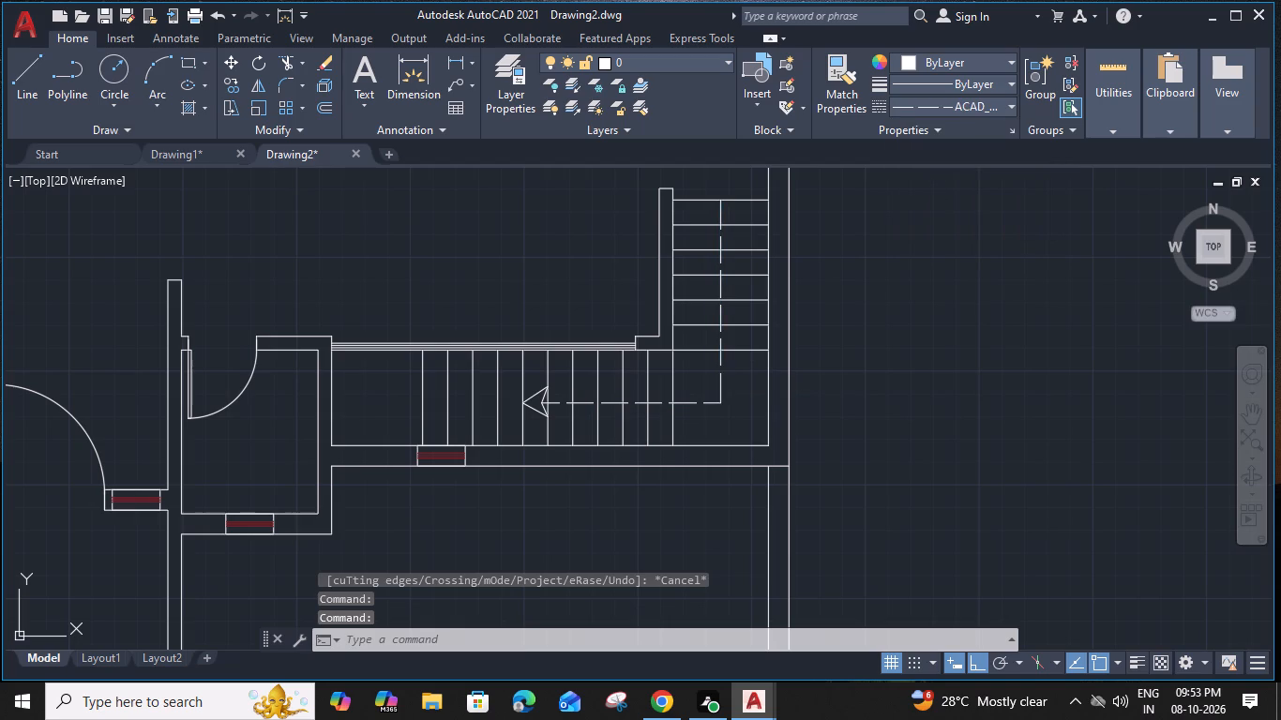
# Insert the Vehicles - Imperial block from the architectural tool palette into the room beside the lower staircase.
pyautogui.moveTo(476, 295); pyautogui.dragTo(598, 292, button='middle')
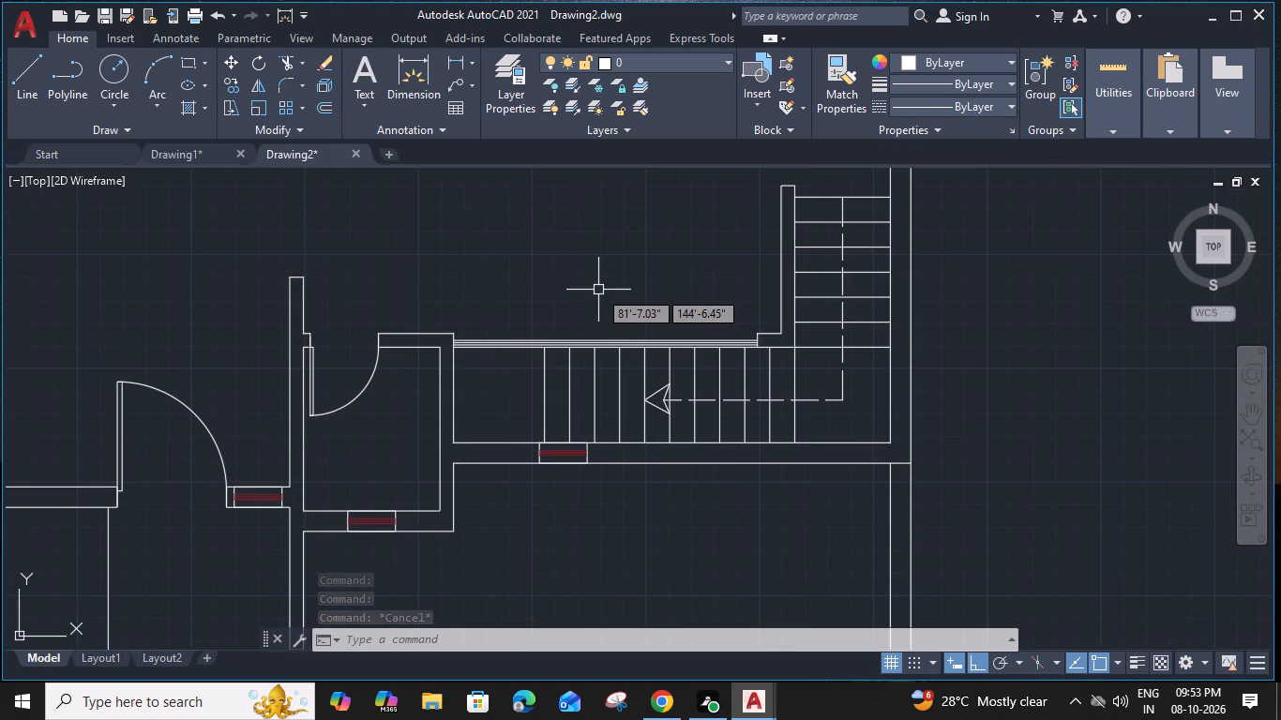
pyautogui.moveTo(430, 318); pyautogui.dragTo(660, 274, button='middle')
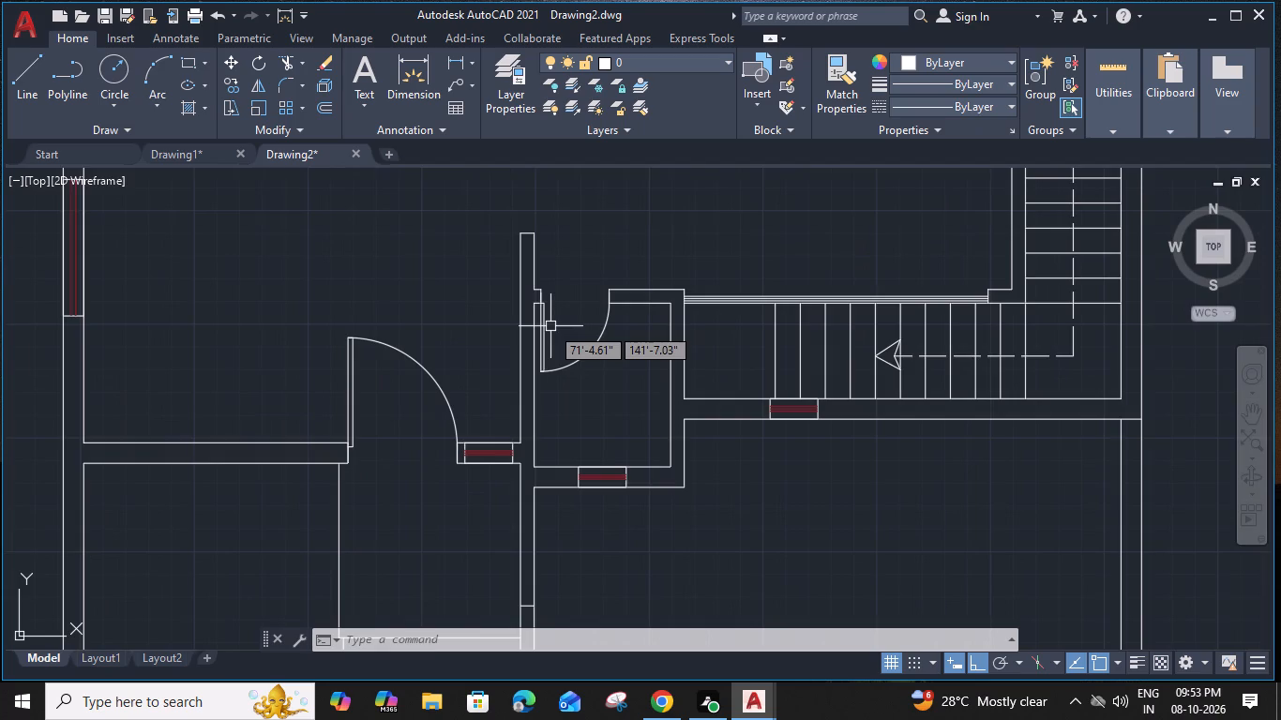
pyautogui.moveTo(553, 326); pyautogui.dragTo(716, 250, button='middle')
pyautogui.moveTo(605, 402); pyautogui.dragTo(662, 341, button='middle')
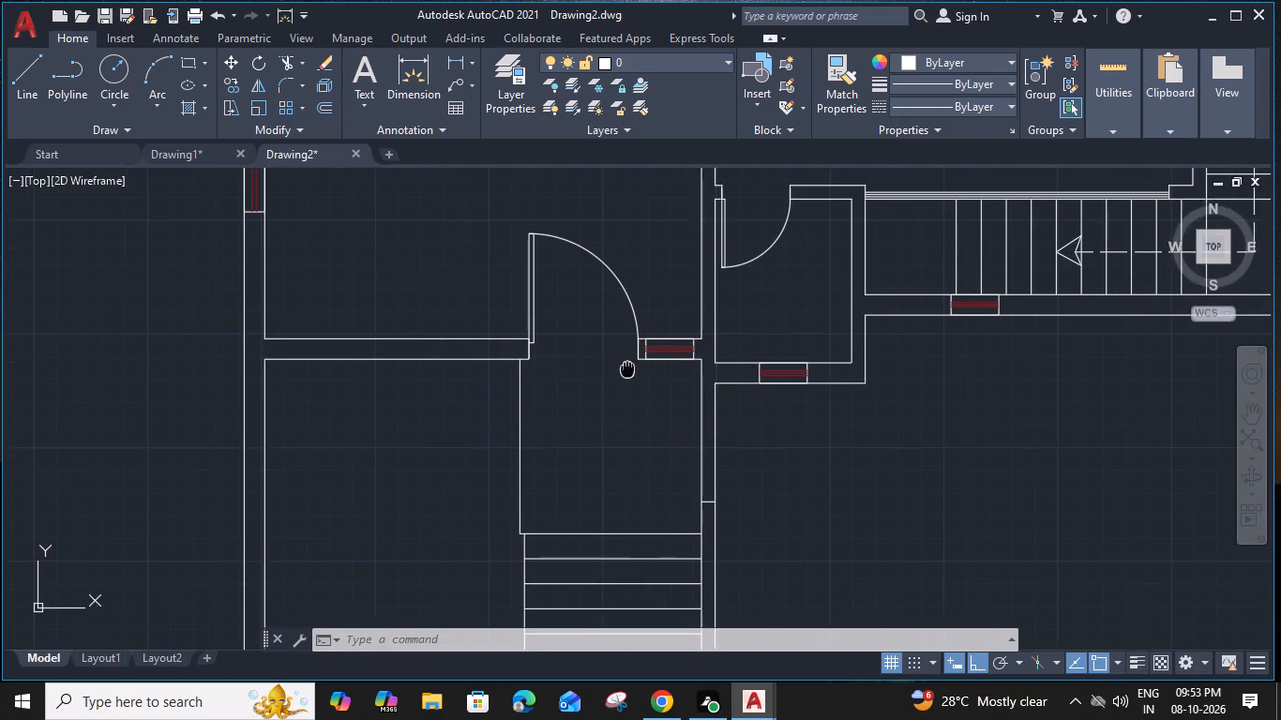
pyautogui.moveTo(662, 341); pyautogui.dragTo(752, 252, button='middle')
pyautogui.hotkey('ctrl', '3')
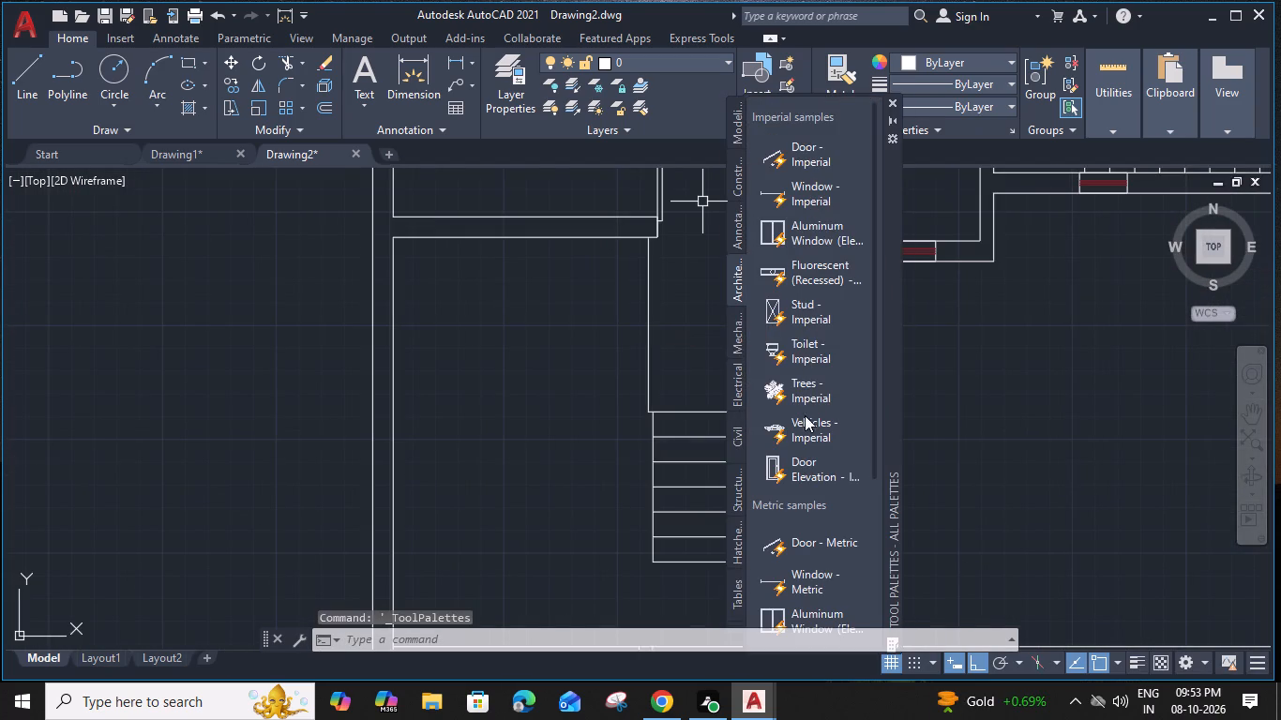
pyautogui.click(801, 427)
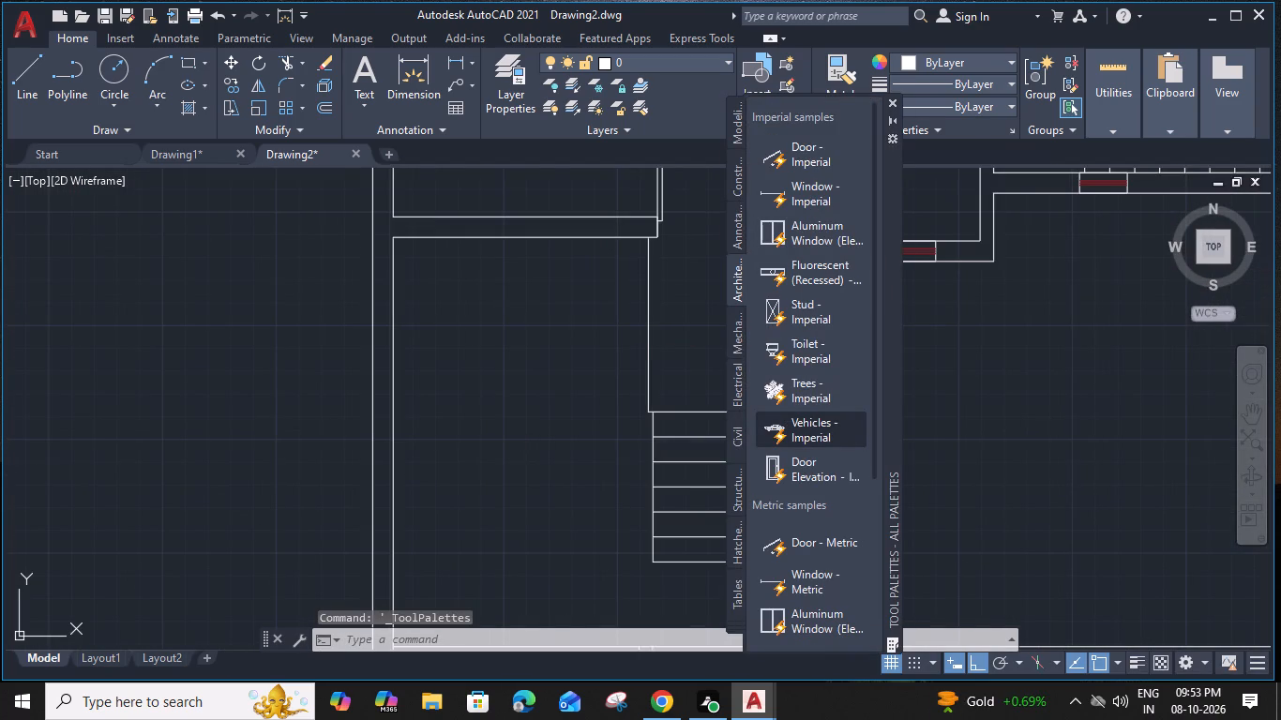
pyautogui.click(422, 438)
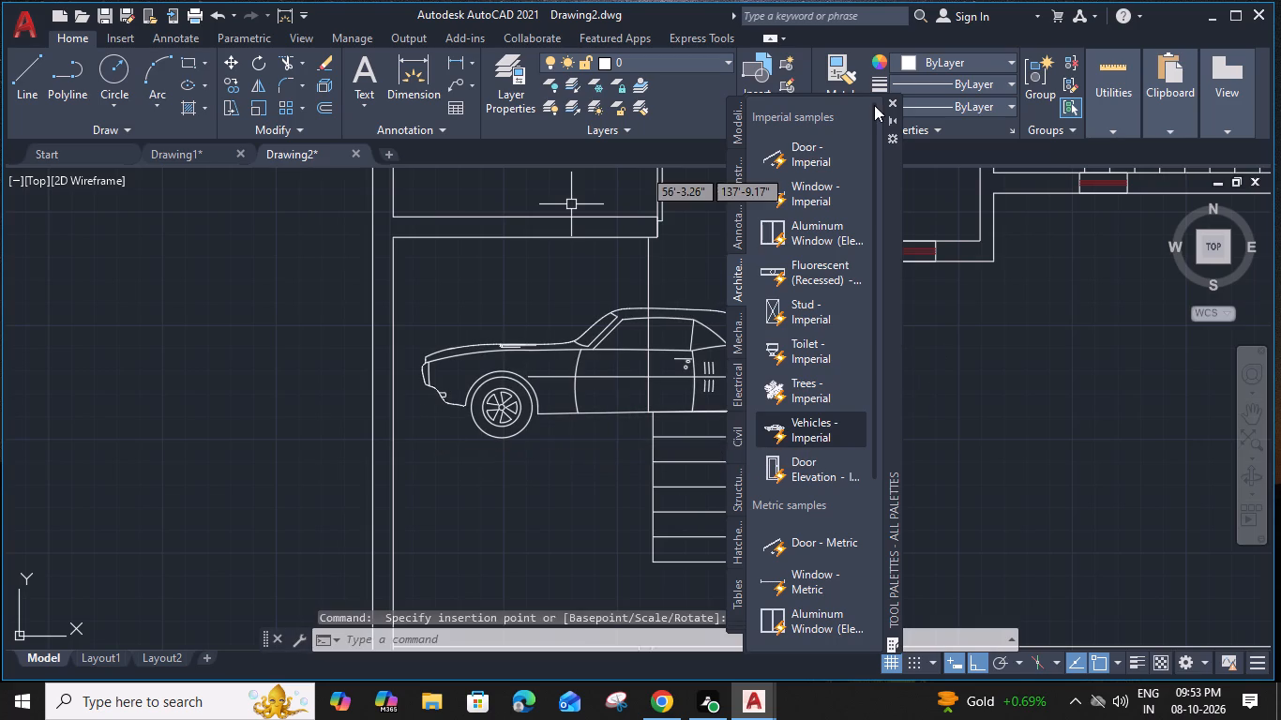
pyautogui.click(888, 103)
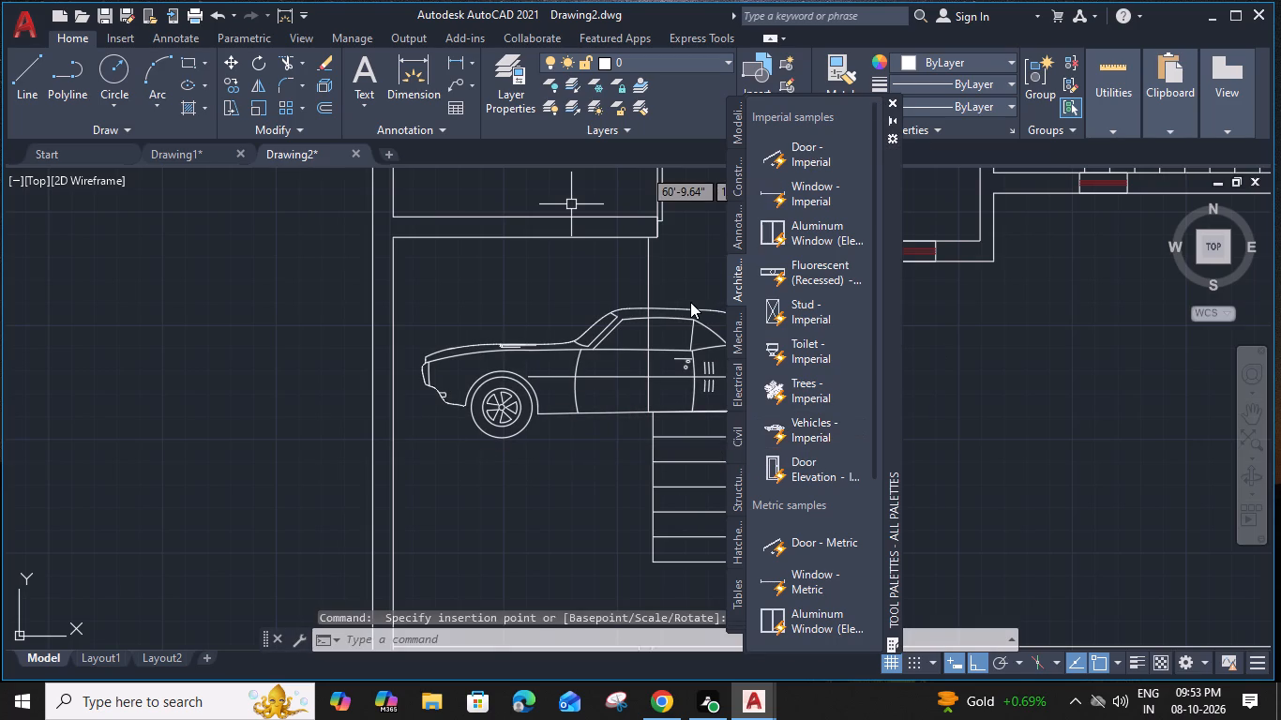
# Switch the inserted car block from its side view to its top view.
pyautogui.click(592, 344)
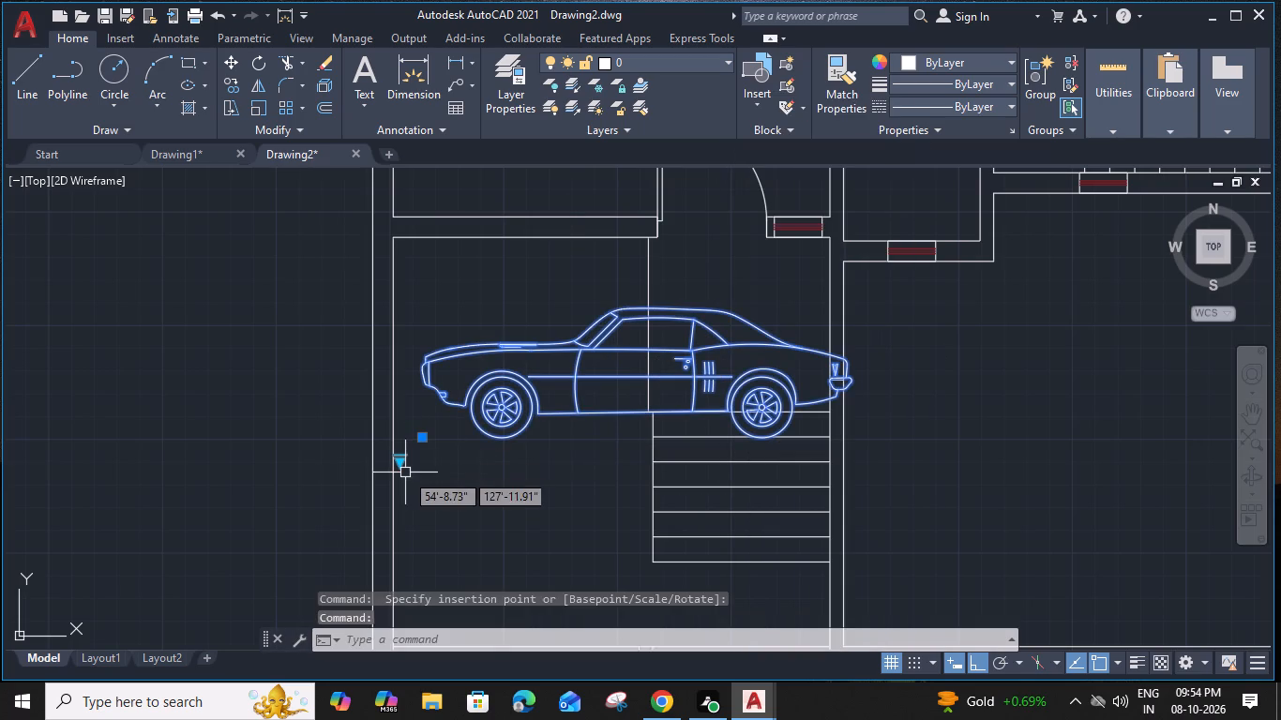
pyautogui.click(399, 465)
pyautogui.click(506, 245)
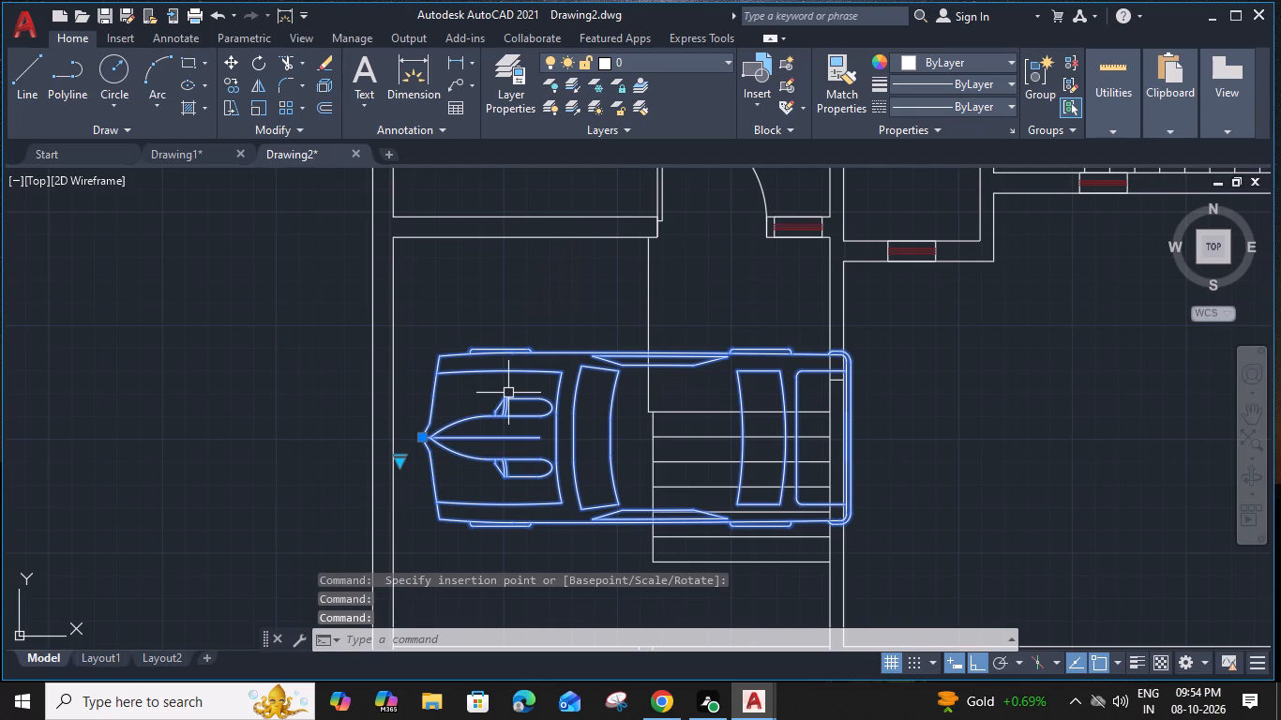
# Rotate the car about its front corner with the rotation direction at 270° so its nose points north.
pyautogui.moveTo(510, 321); pyautogui.dragTo(571, 236, button='middle')
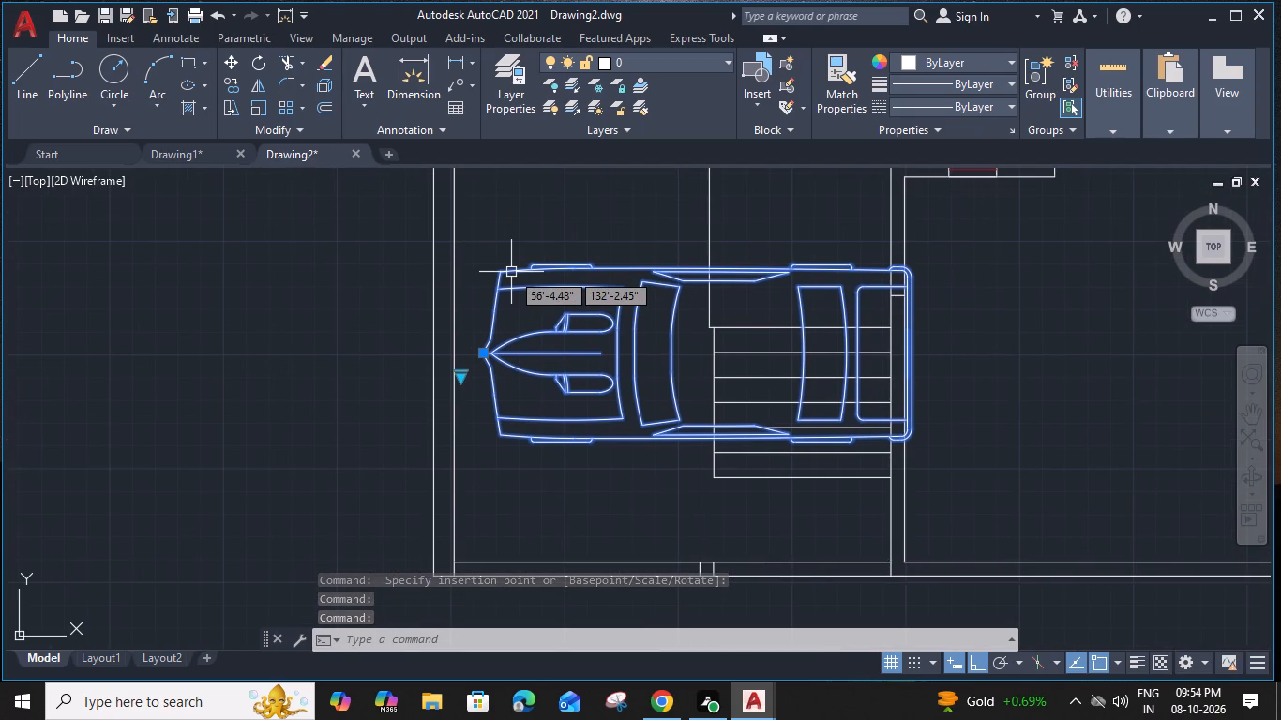
pyautogui.write('RO')
pyautogui.press('space')
pyautogui.click(499, 272)
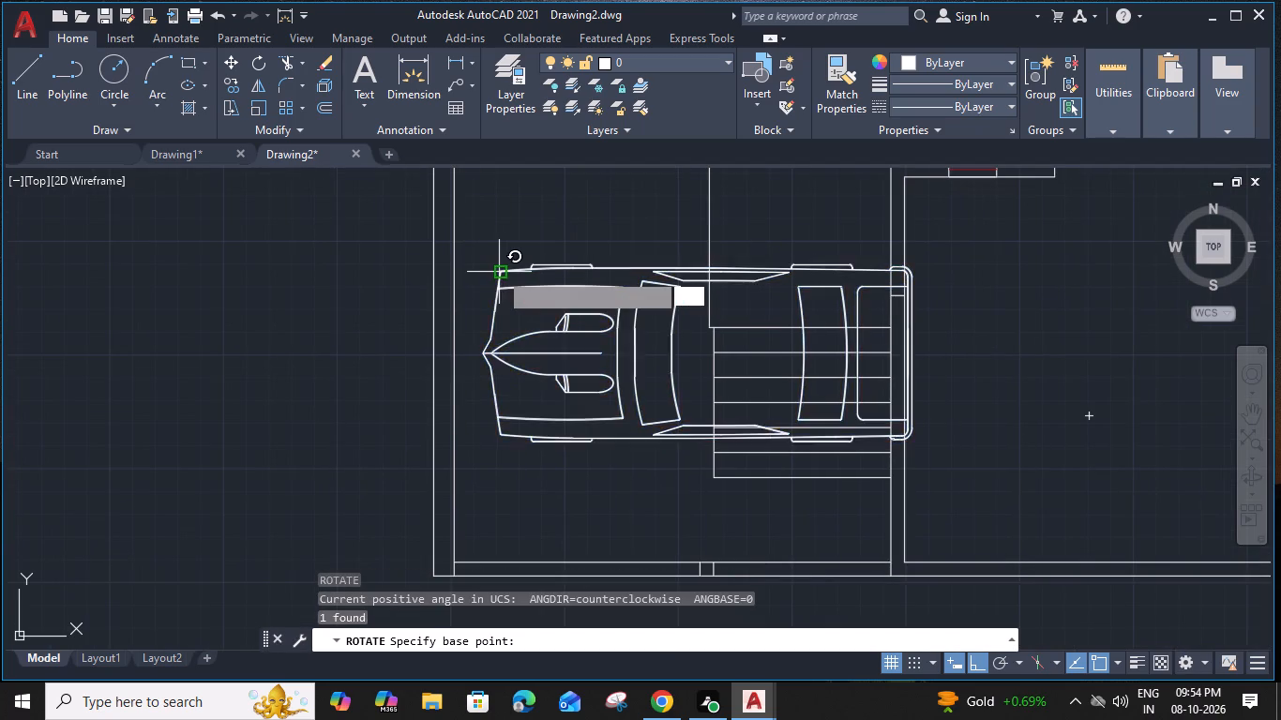
pyautogui.scroll(4, 497, 370)
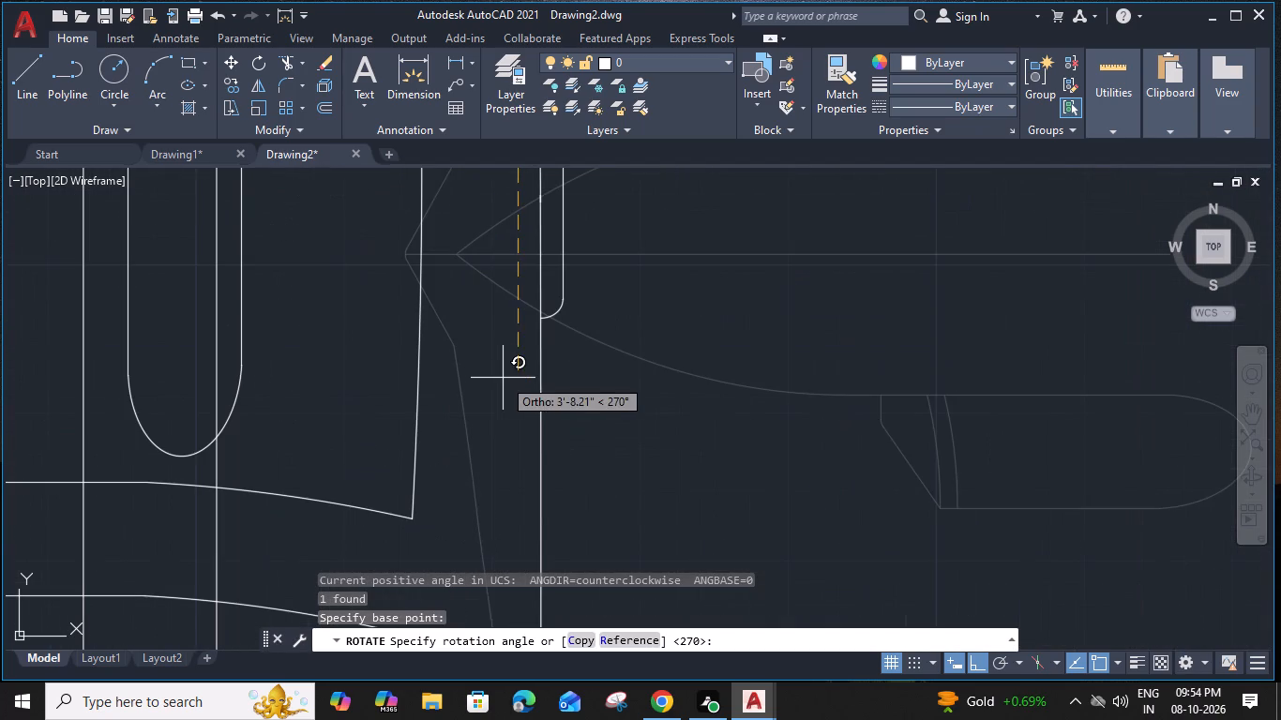
pyautogui.click(518, 367)
pyautogui.scroll(-3, 518, 367)
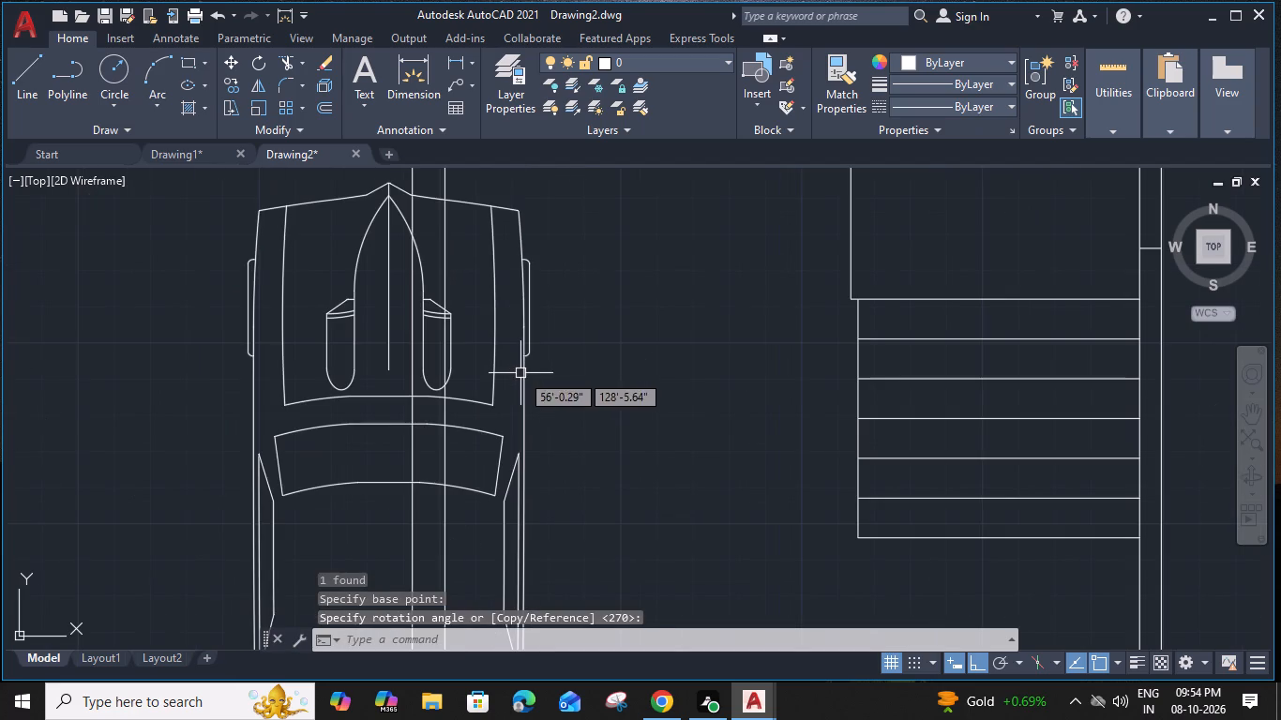
# Move the car east into the bay between the outer west wall and the lower staircase.
pyautogui.click(520, 373)
pyautogui.write('M')
pyautogui.press('space')
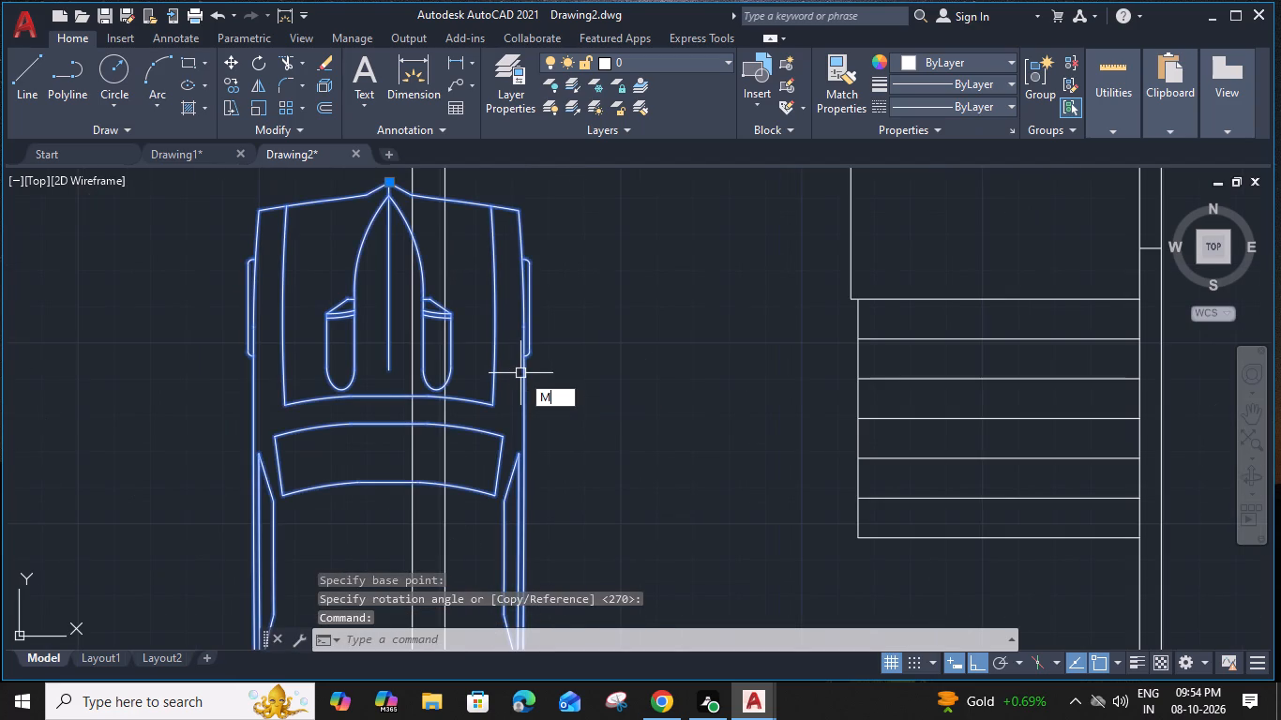
pyautogui.click(520, 211)
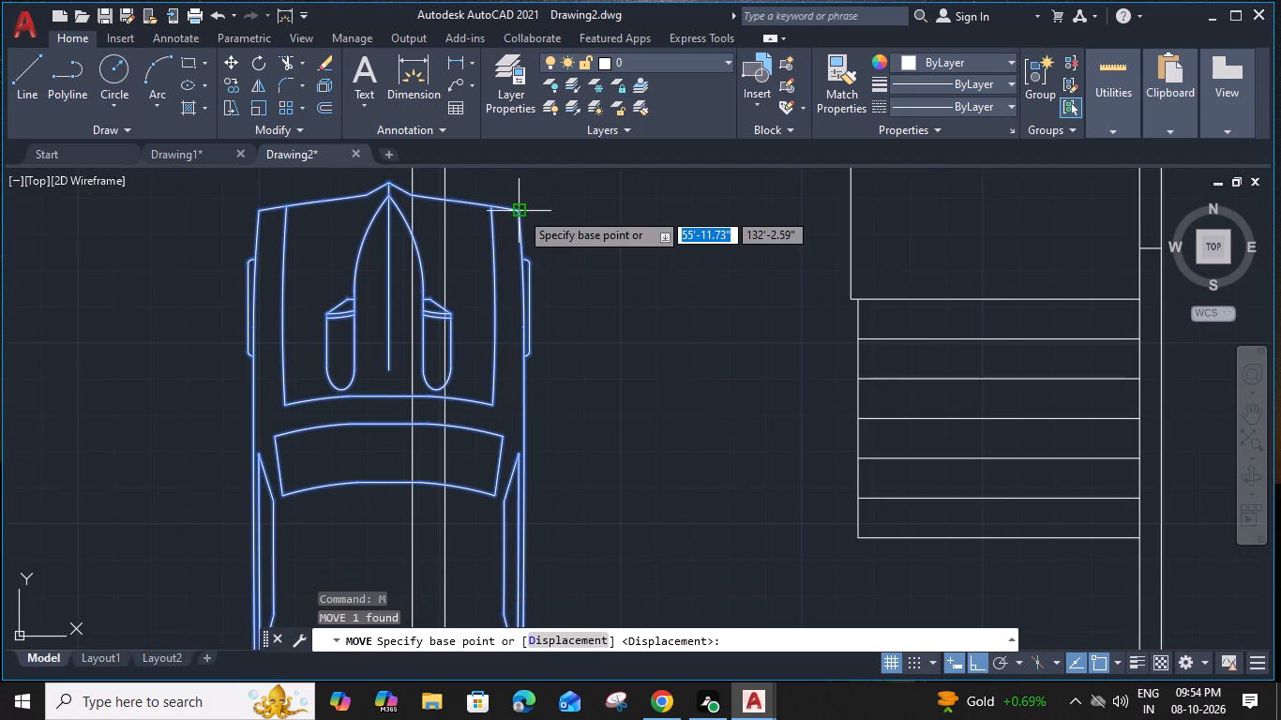
pyautogui.scroll(-1, 734, 210)
pyautogui.click(738, 211)
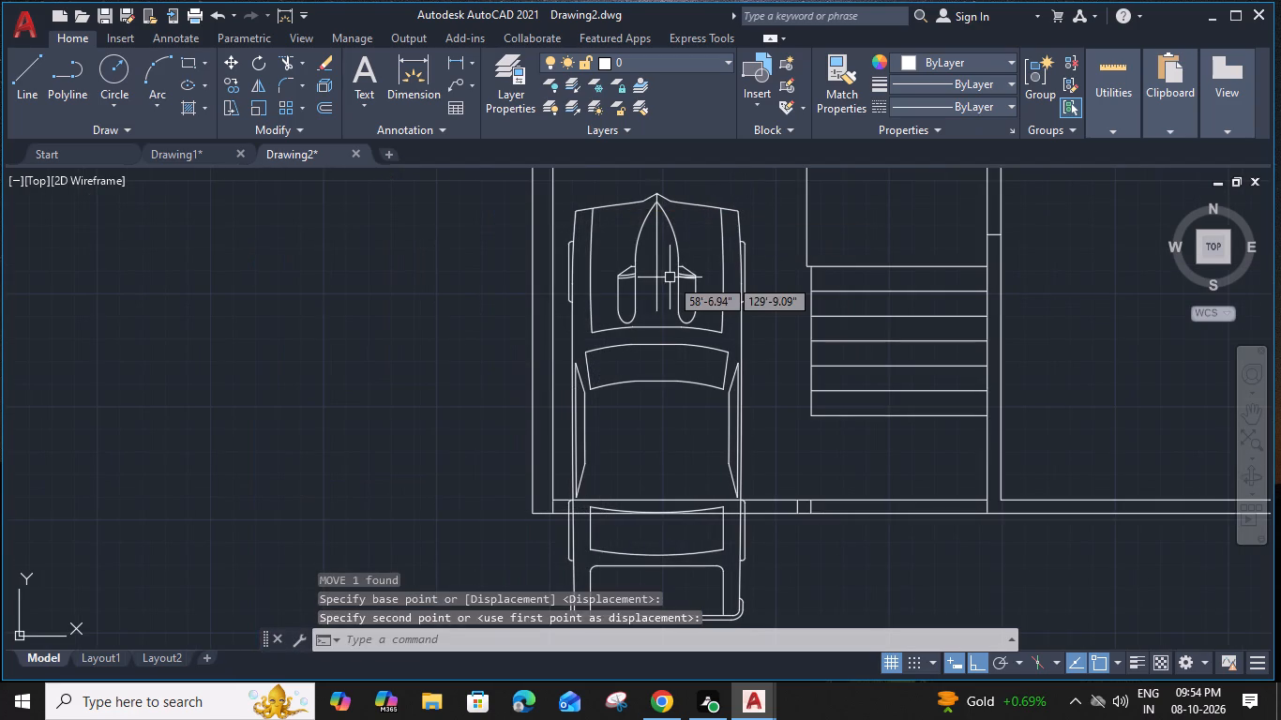
# Scale the car down from its nose to roughly two thirds of its size so it fits inside the bay.
pyautogui.click(656, 267)
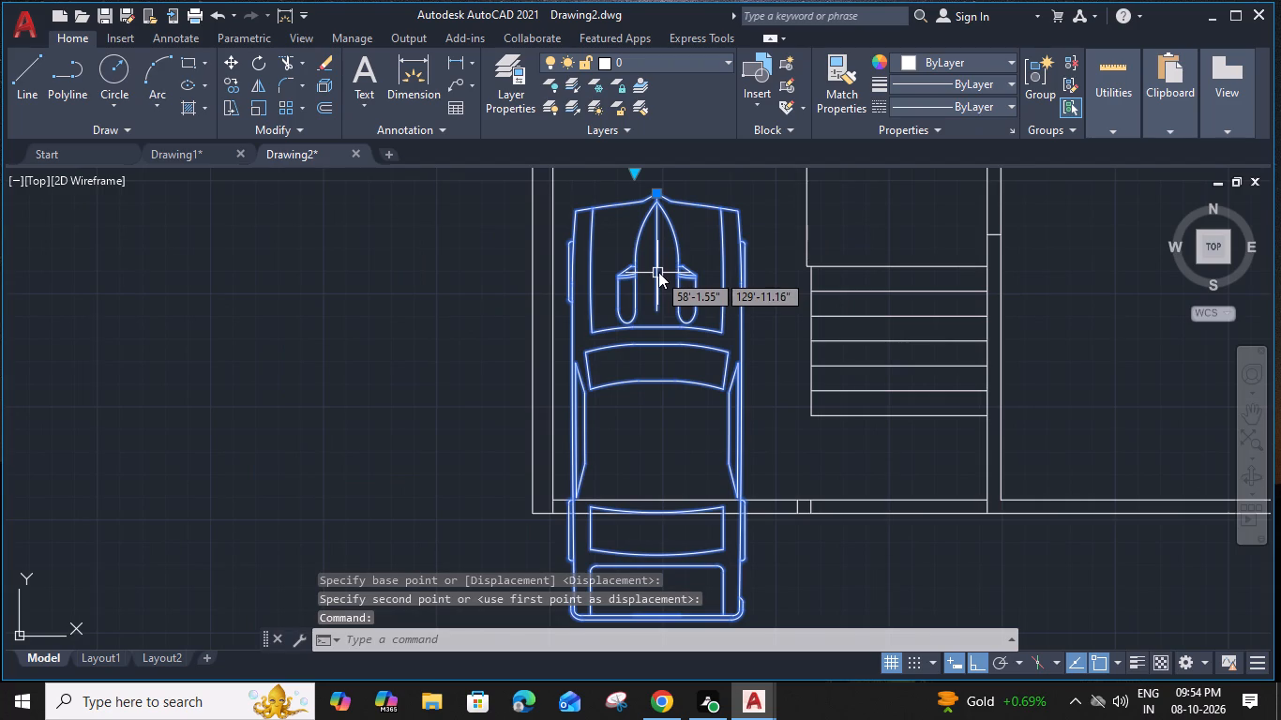
pyautogui.press('s')
pyautogui.press('c')
pyautogui.press('space')
pyautogui.click(657, 186)
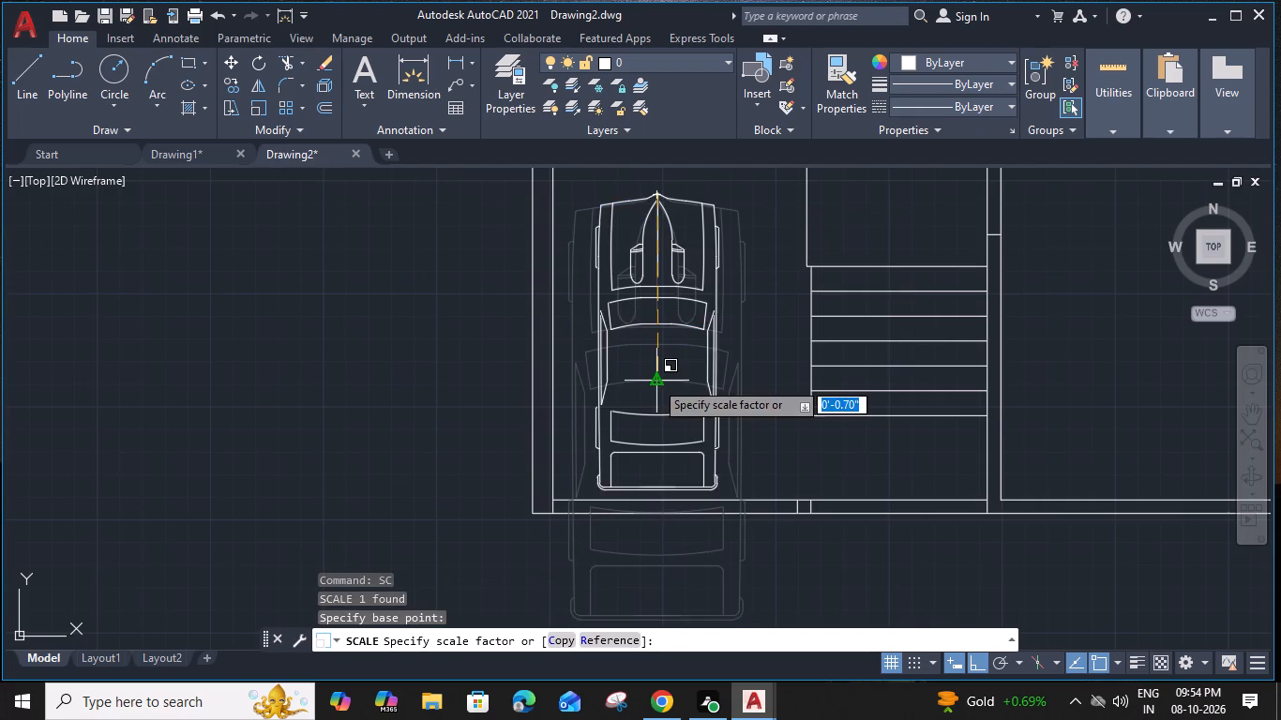
pyautogui.click(656, 369)
pyautogui.scroll(-2, 656, 365)
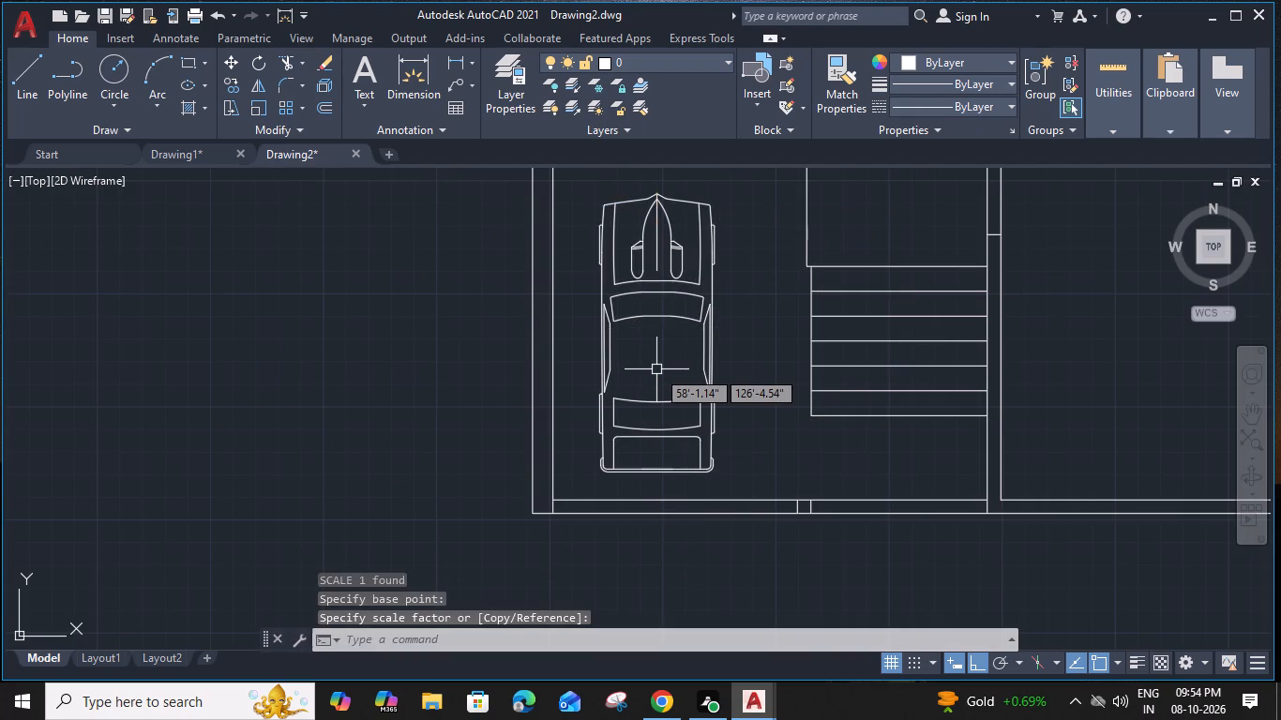
# Move the scaled car slightly north within the parking bay.
pyautogui.moveTo(659, 356); pyautogui.dragTo(659, 386, button='middle')
pyautogui.scroll(2, 650, 325)
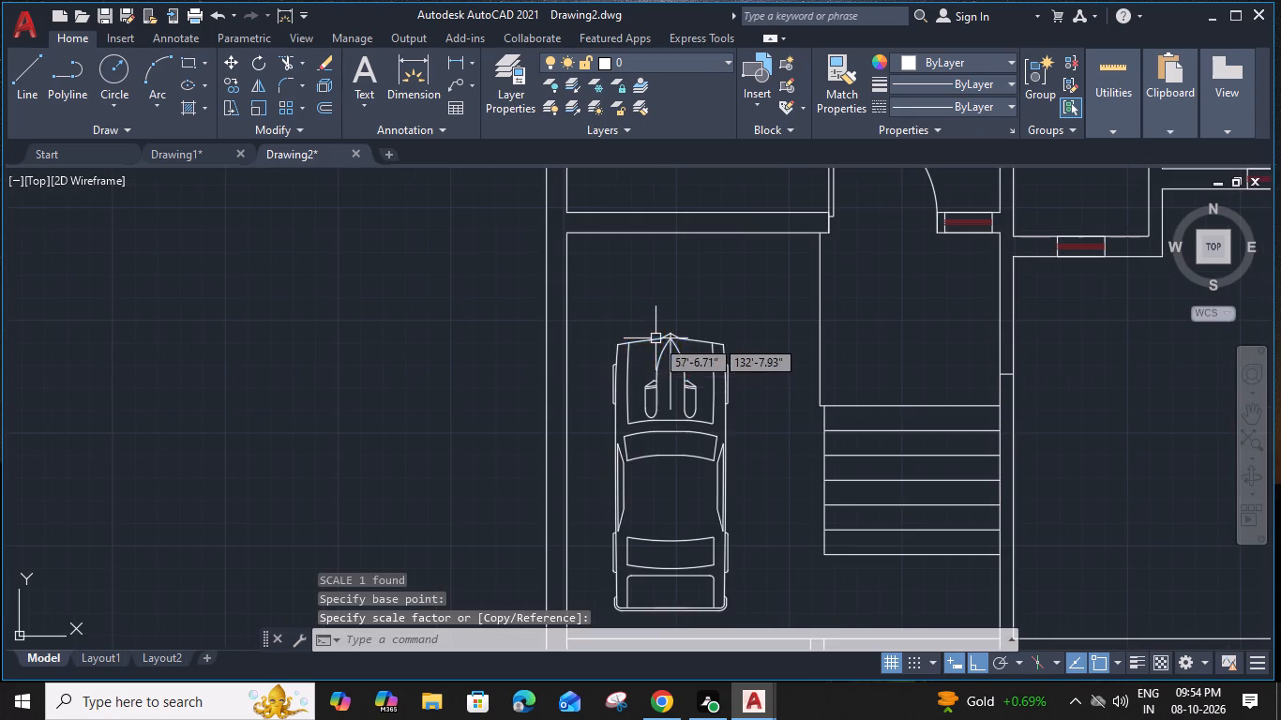
pyautogui.click(656, 338)
pyautogui.write('M')
pyautogui.press('space')
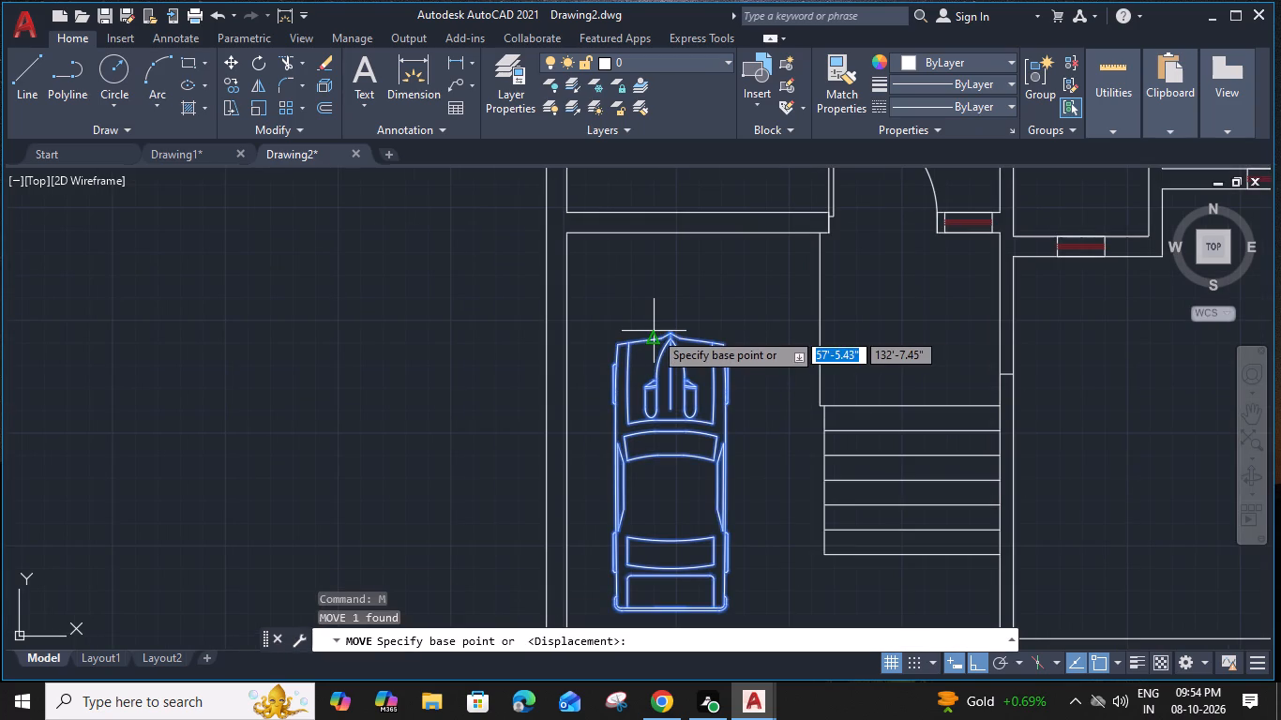
pyautogui.click(667, 330)
pyautogui.click(663, 291)
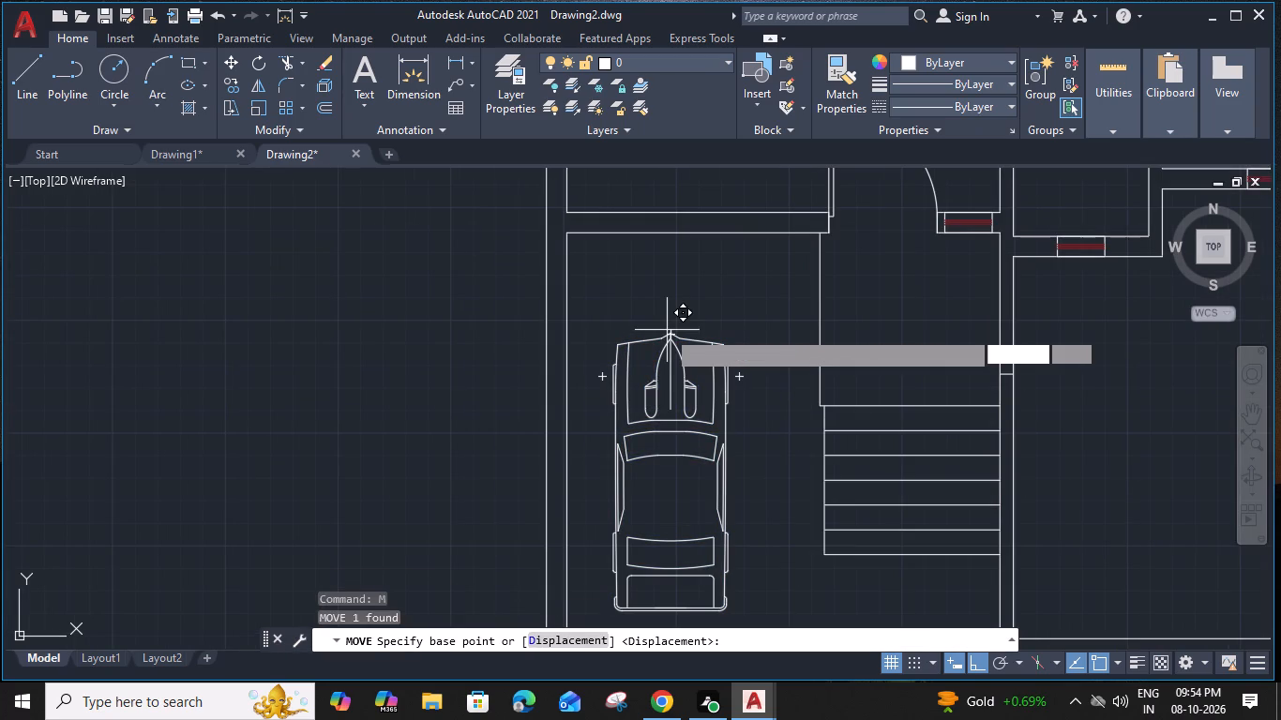
# With the object colour set to 153,27,30, draw two crossing diagonal lines in the south wall section below the car.
pyautogui.scroll(-2, 672, 299)
pyautogui.moveTo(746, 352); pyautogui.dragTo(701, 334, button='middle')
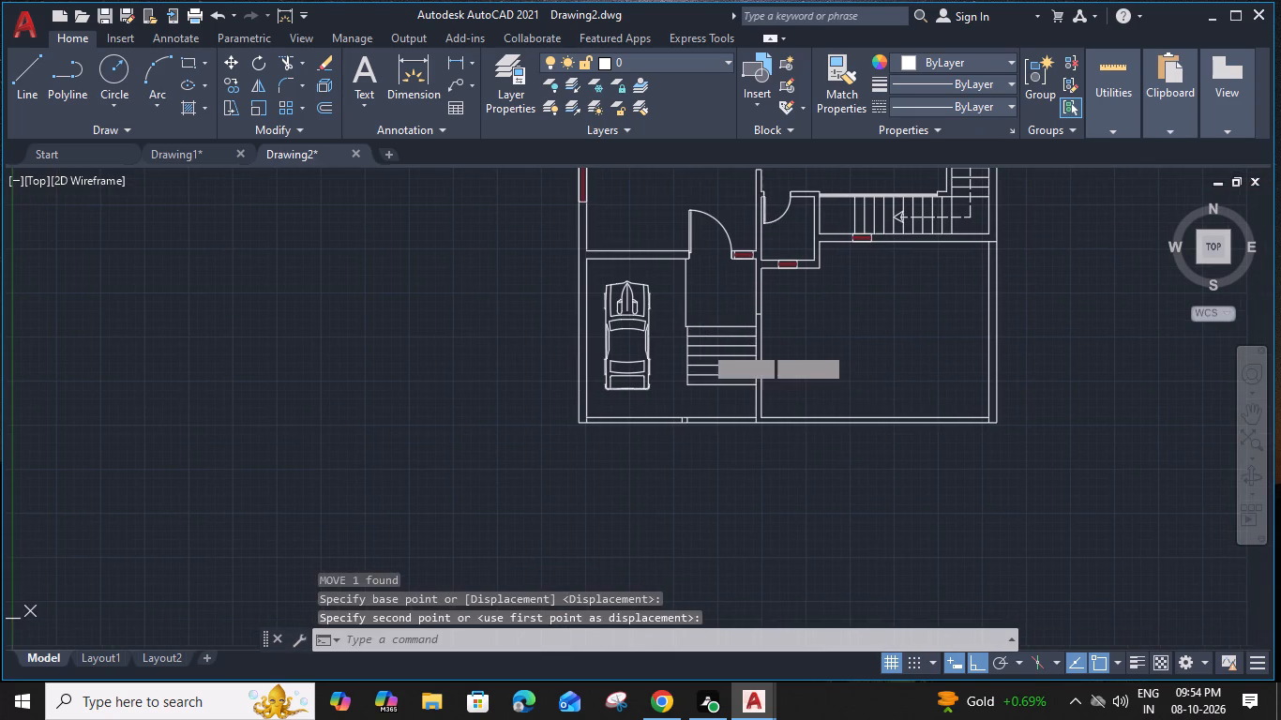
pyautogui.scroll(3, 617, 430)
pyautogui.moveTo(710, 435); pyautogui.dragTo(673, 436, button='middle')
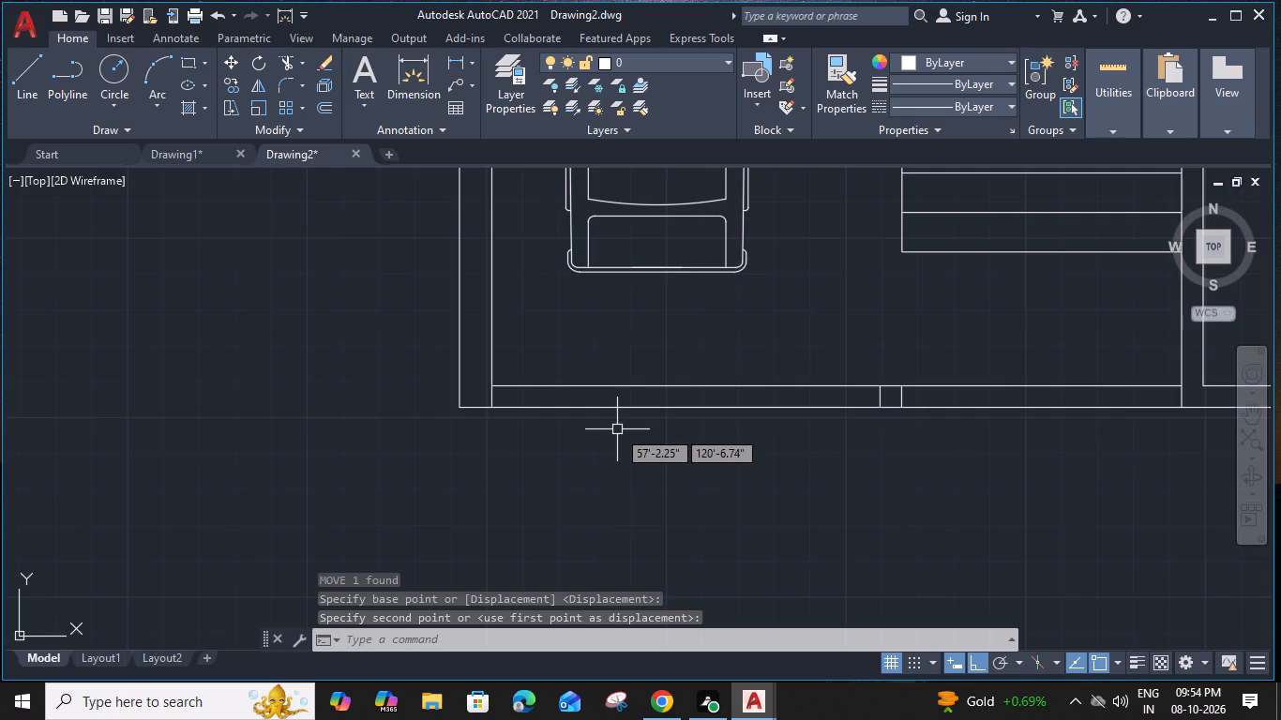
pyautogui.moveTo(673, 436); pyautogui.dragTo(605, 427, button='middle')
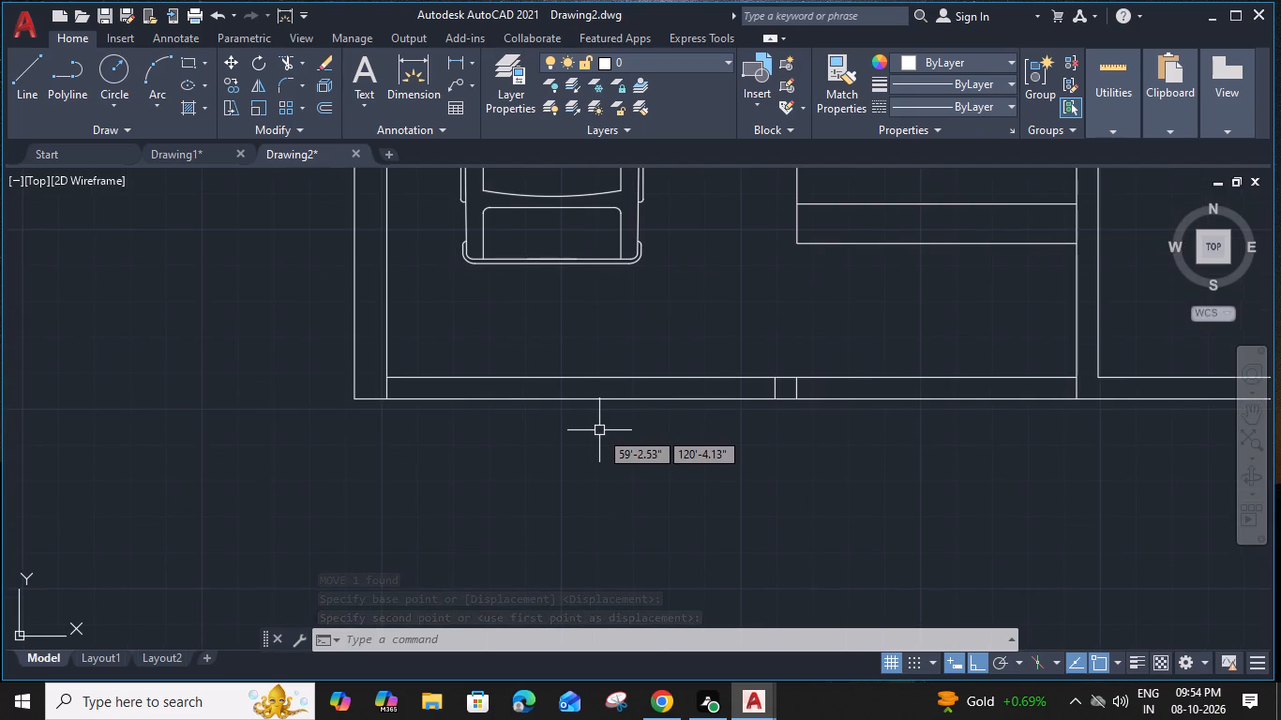
pyautogui.click(1009, 67)
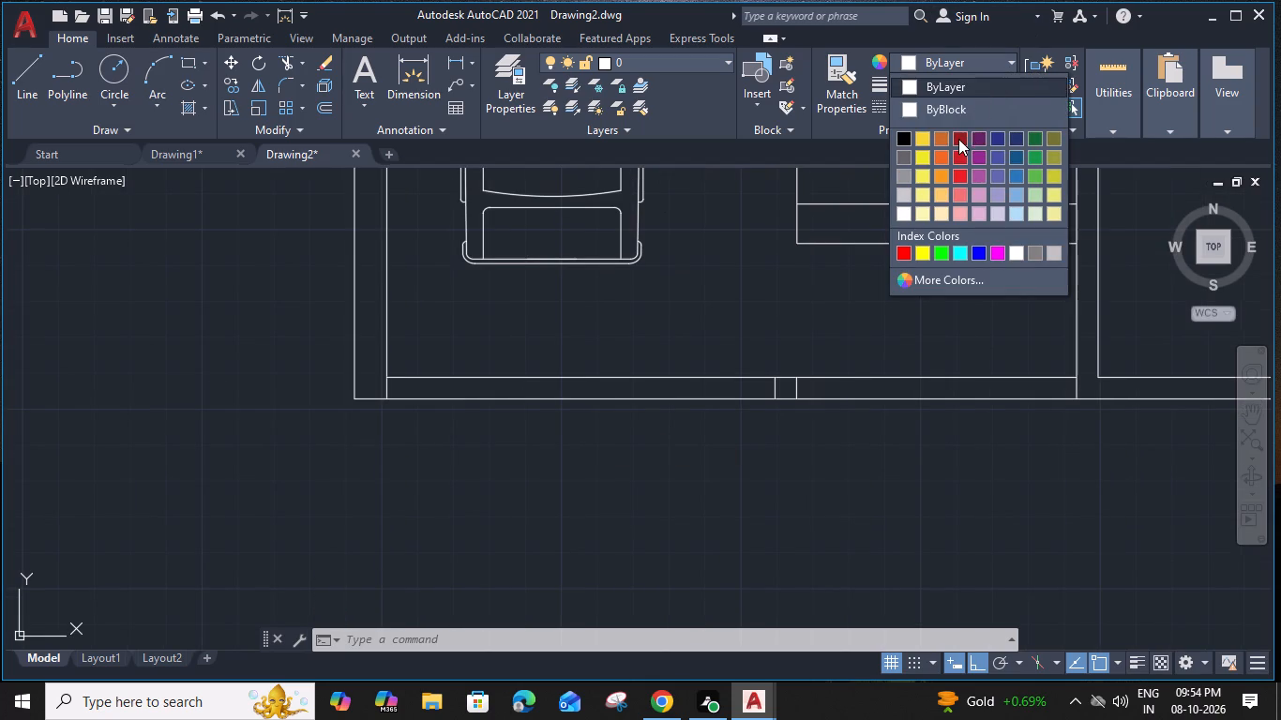
pyautogui.click(958, 139)
pyautogui.press('l')
pyautogui.press('space')
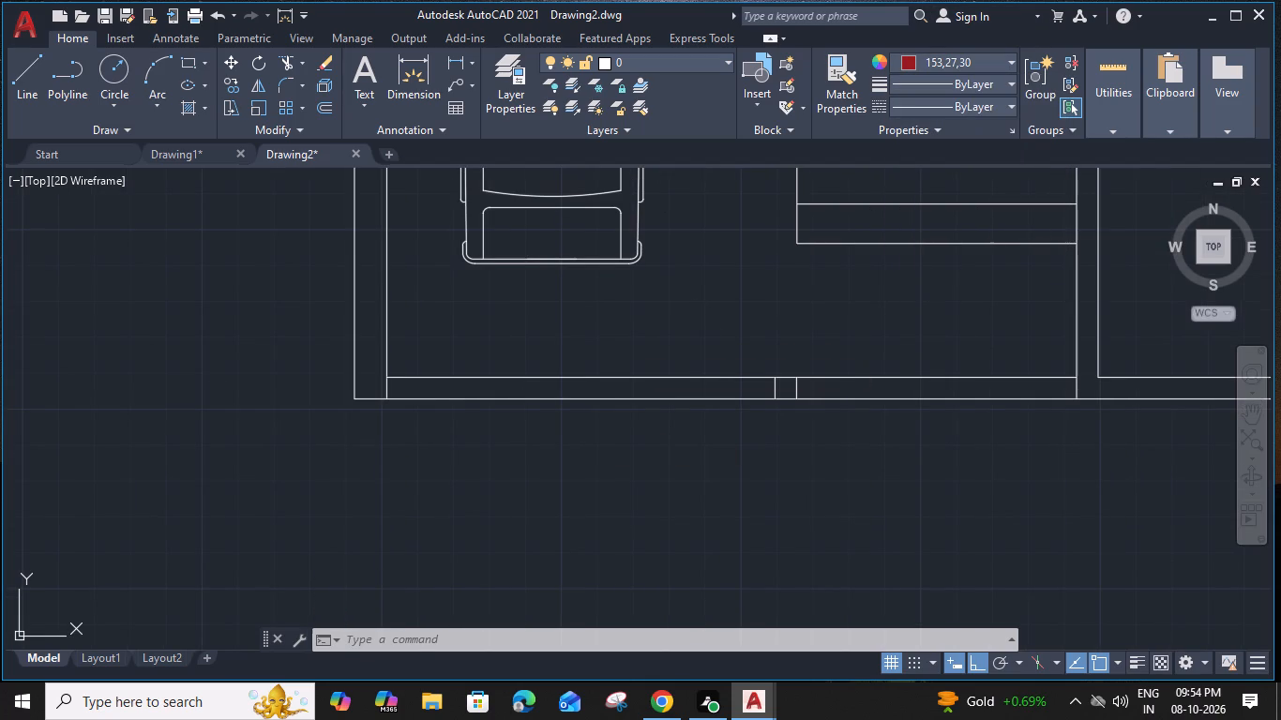
pyautogui.click(390, 397)
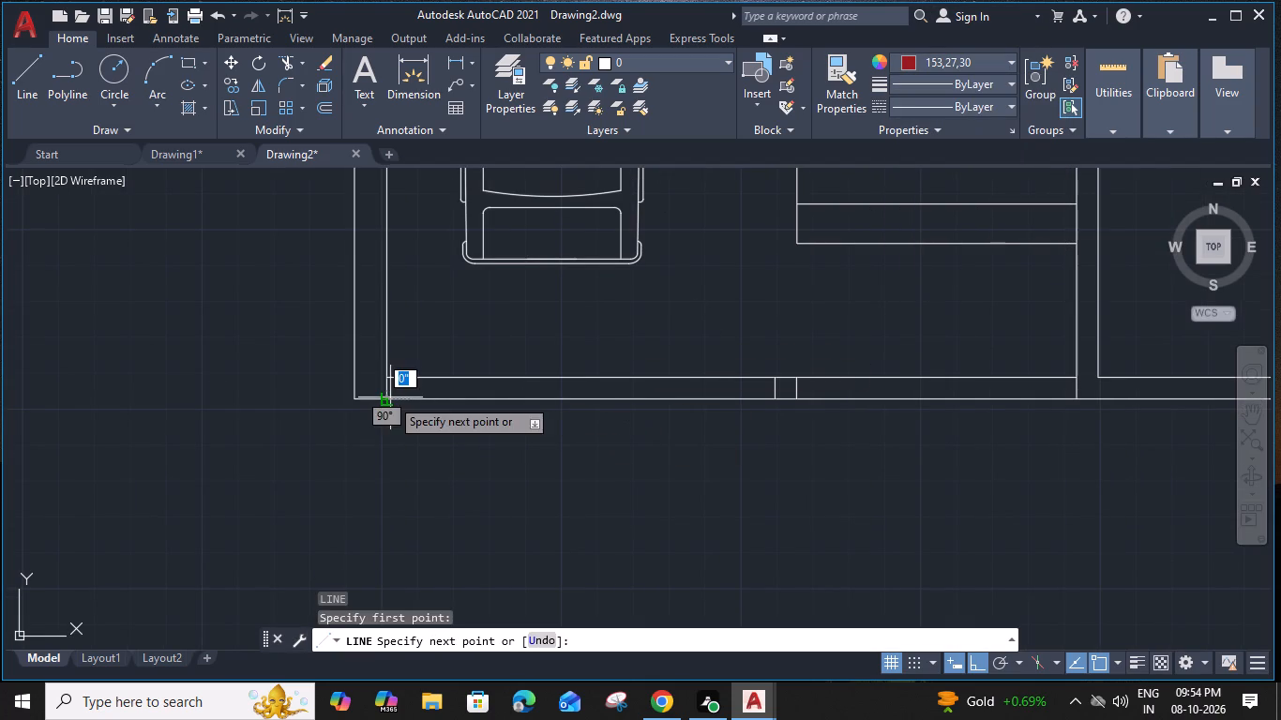
pyautogui.click(774, 377)
pyautogui.press('Escape')
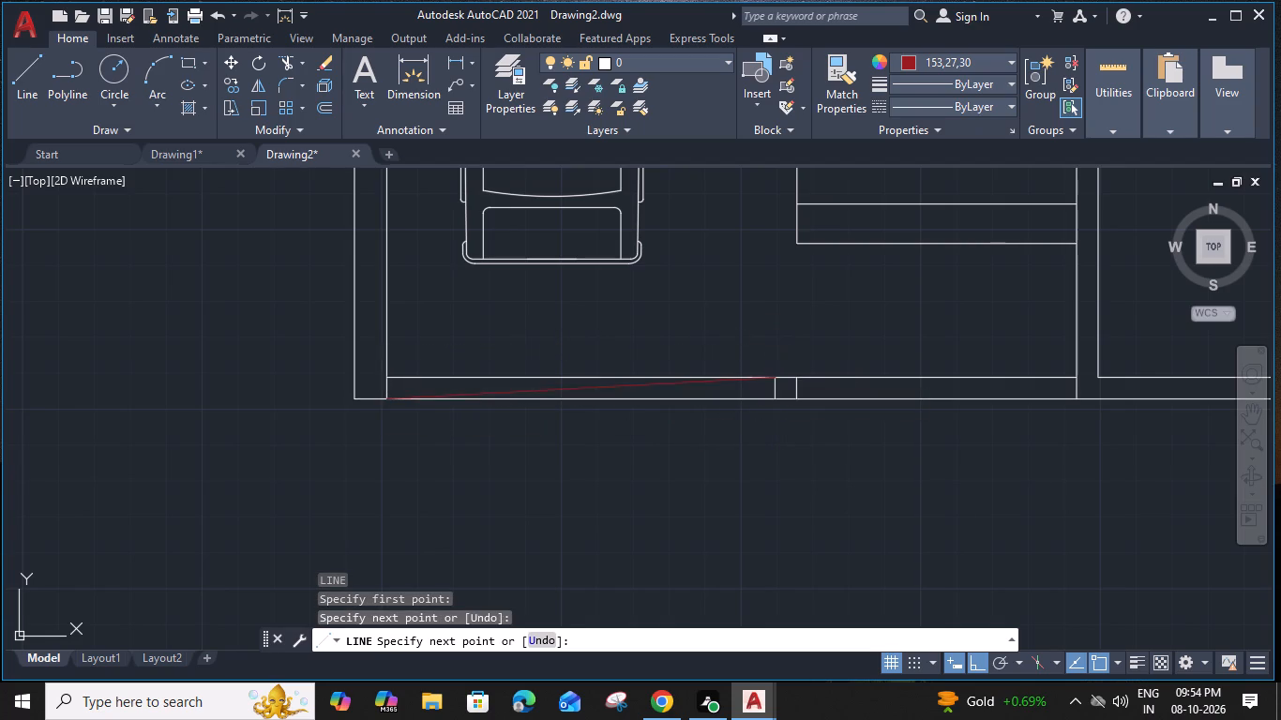
pyautogui.press('l')
pyautogui.press('space')
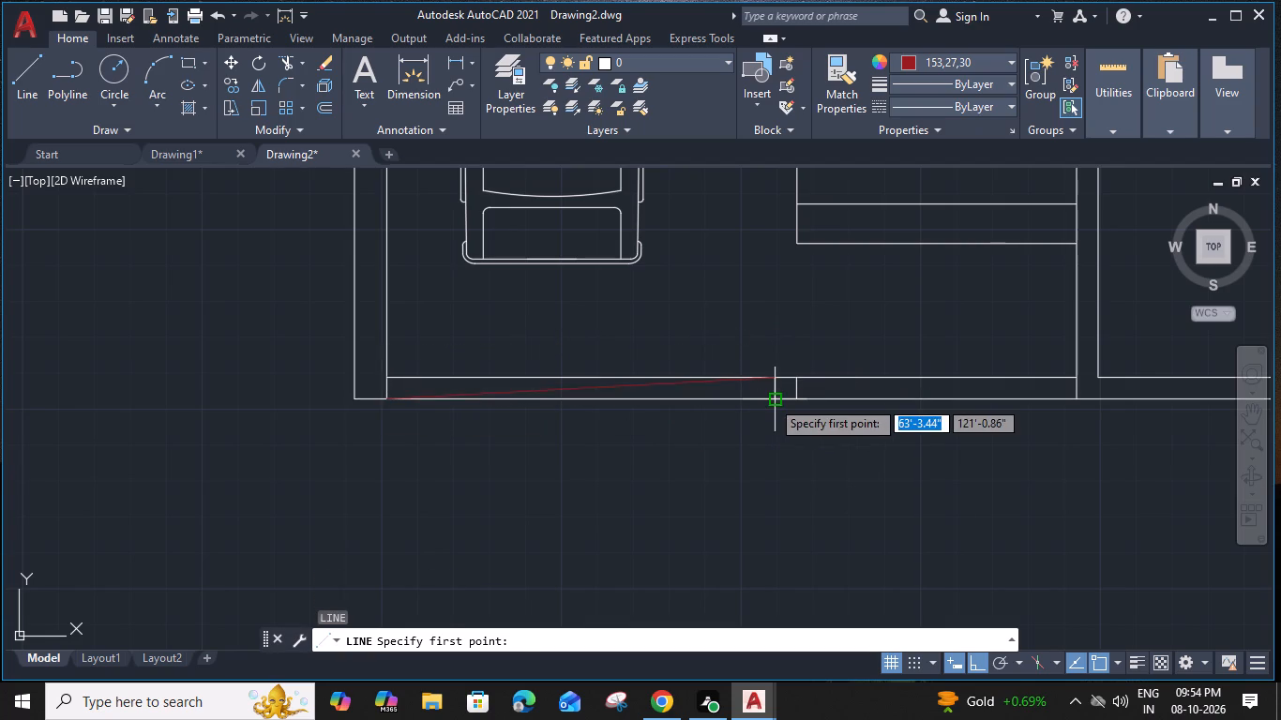
pyautogui.moveTo(771, 399); pyautogui.dragTo(757, 399)
pyautogui.click(388, 378)
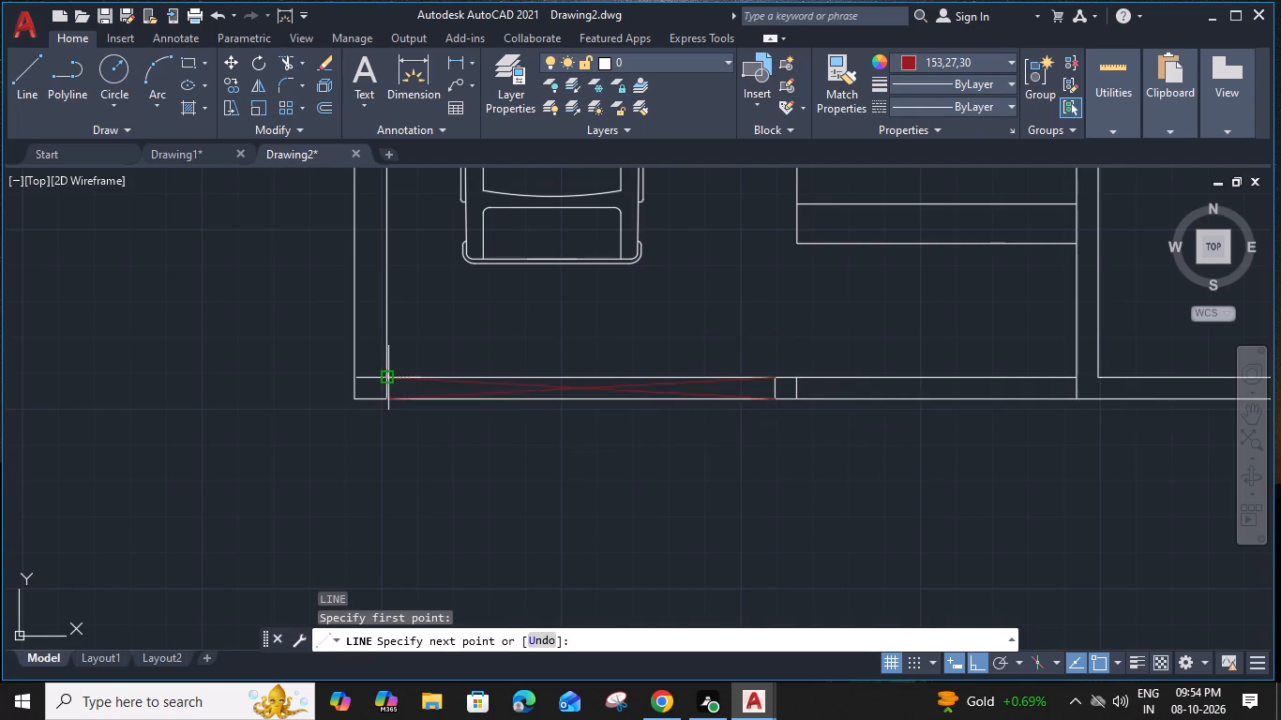
pyautogui.press('Escape')
# Draw two crossing diagonal lines in the south wall section below the lower staircase, between the small pier and the partition wall.
pyautogui.moveTo(825, 327); pyautogui.dragTo(479, 353, button='middle')
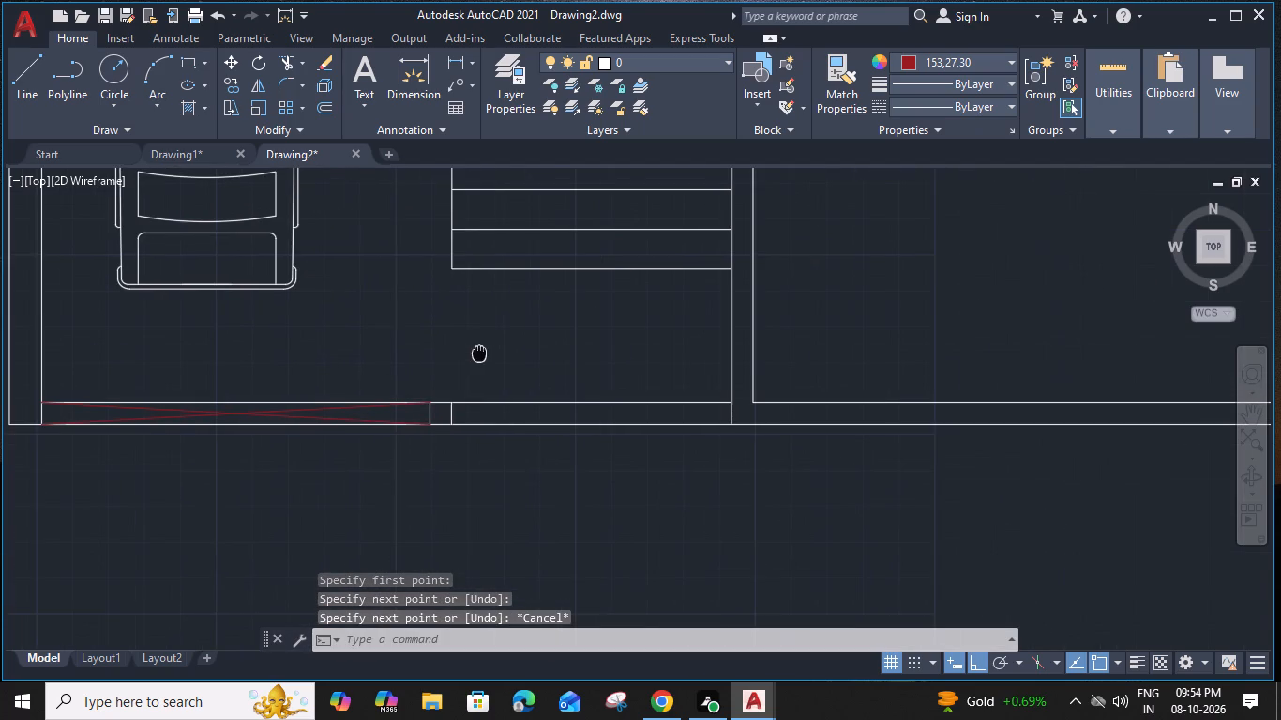
pyautogui.press('l')
pyautogui.press('space')
pyautogui.click(456, 426)
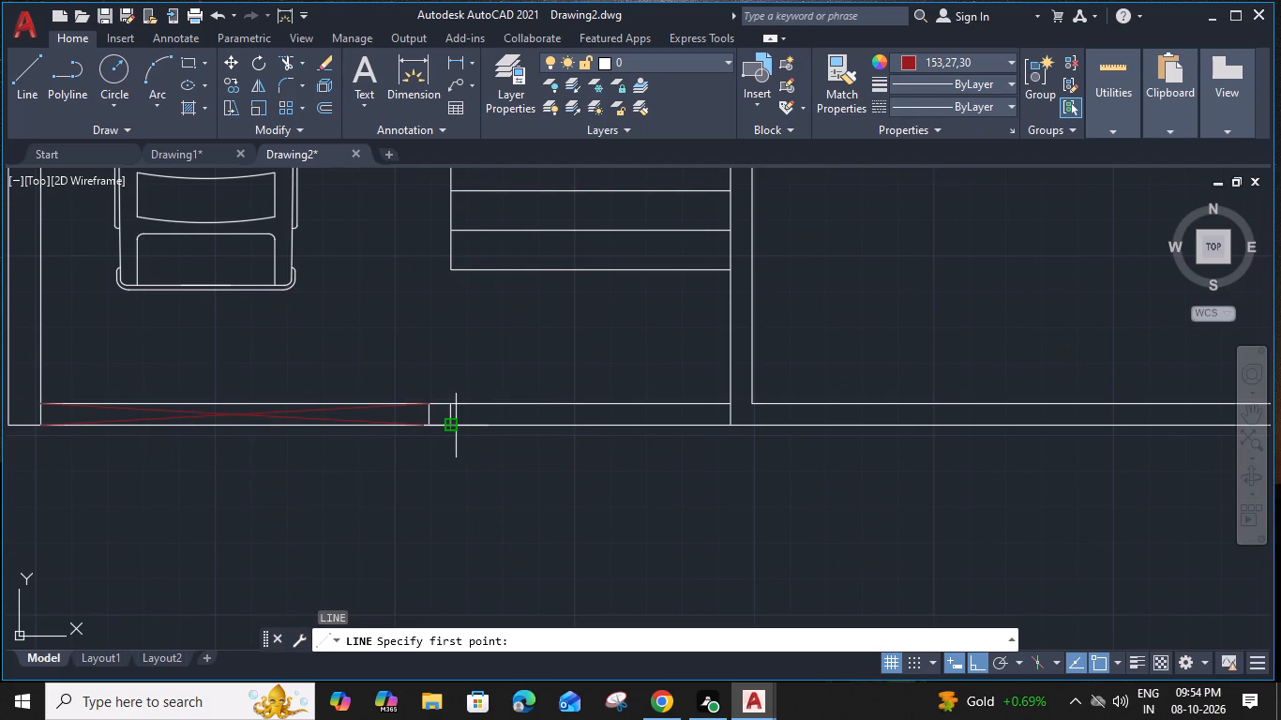
pyautogui.click(732, 403)
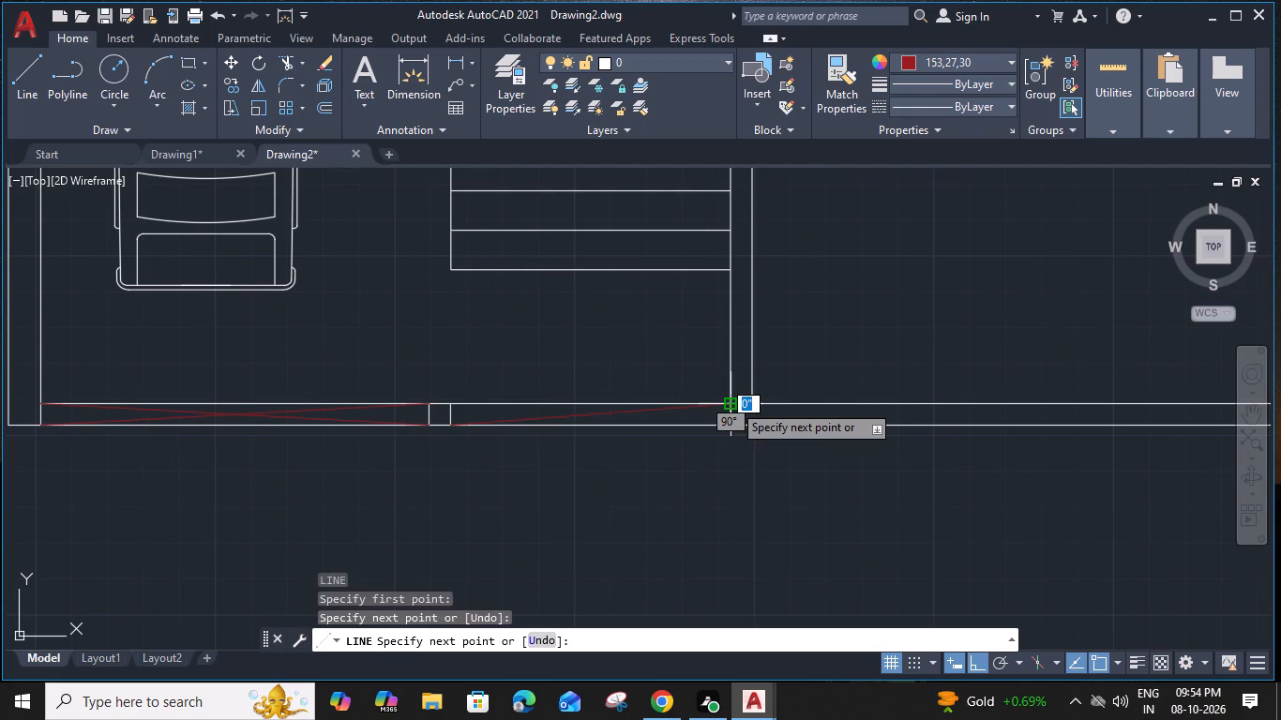
pyautogui.press('Escape')
pyautogui.press('l')
pyautogui.press('space')
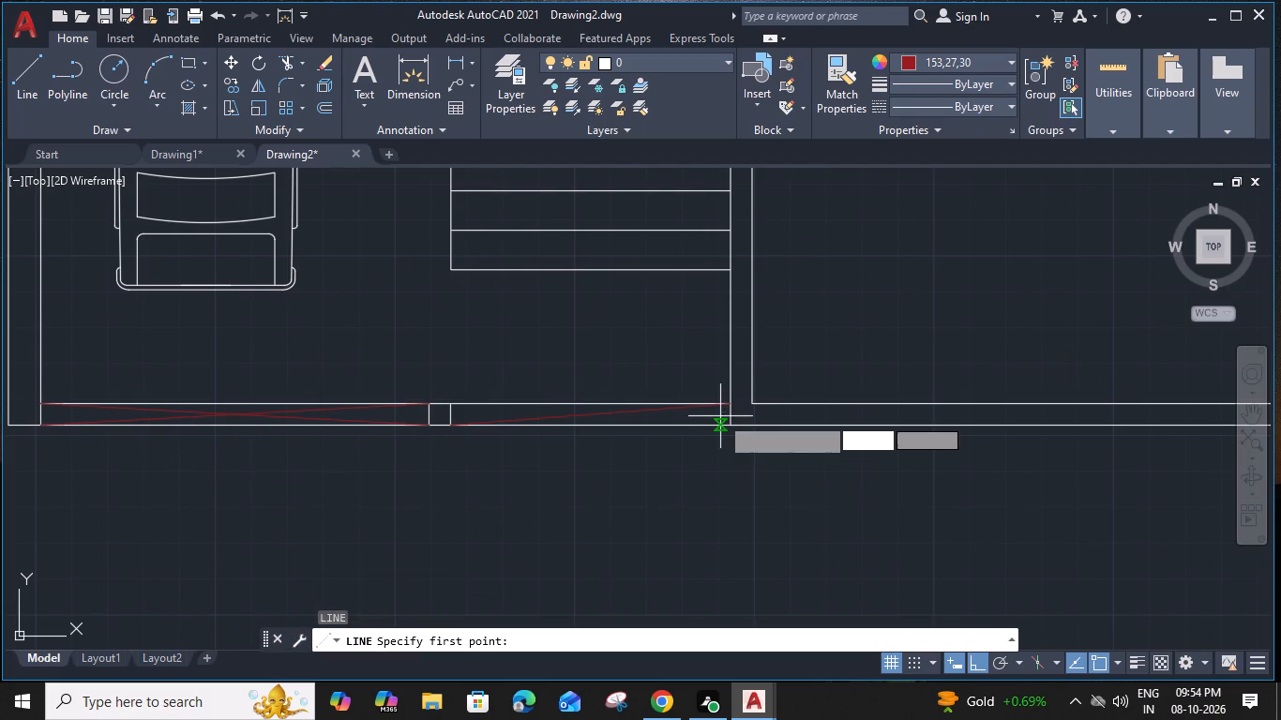
pyautogui.click(719, 426)
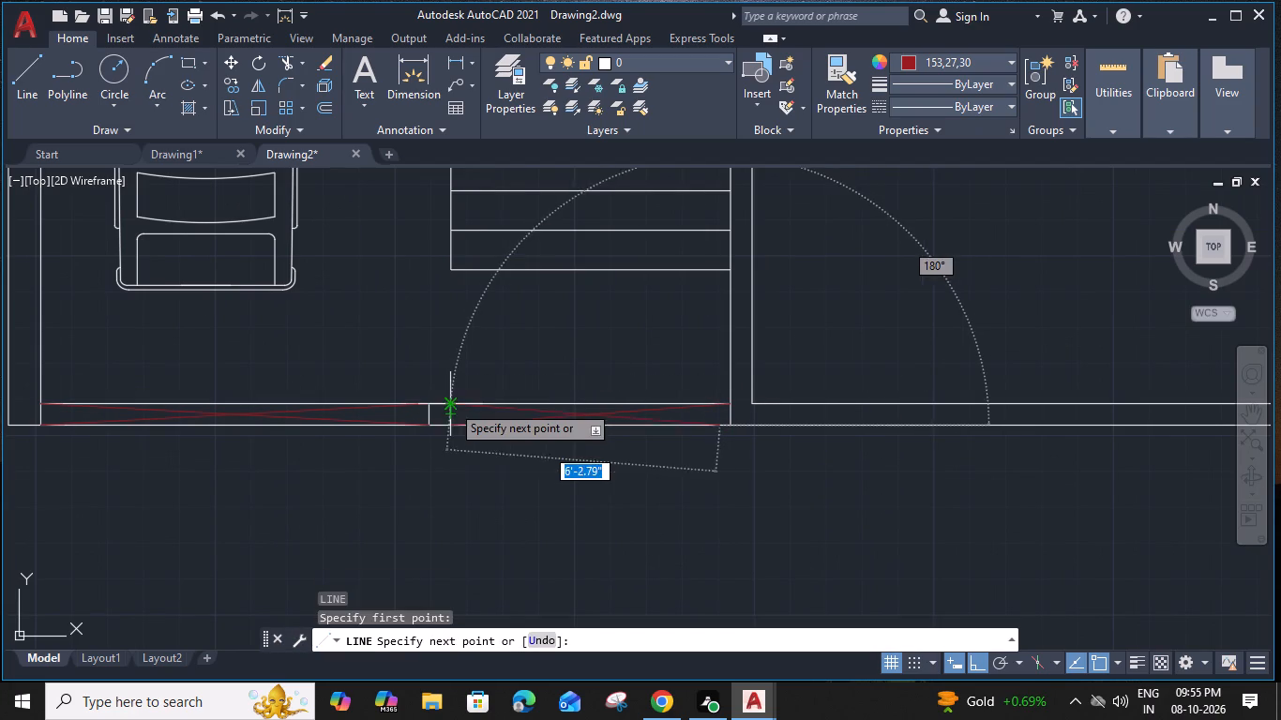
pyautogui.click(451, 404)
pyautogui.press('Escape')
pyautogui.moveTo(312, 419); pyautogui.dragTo(561, 382, button='middle')
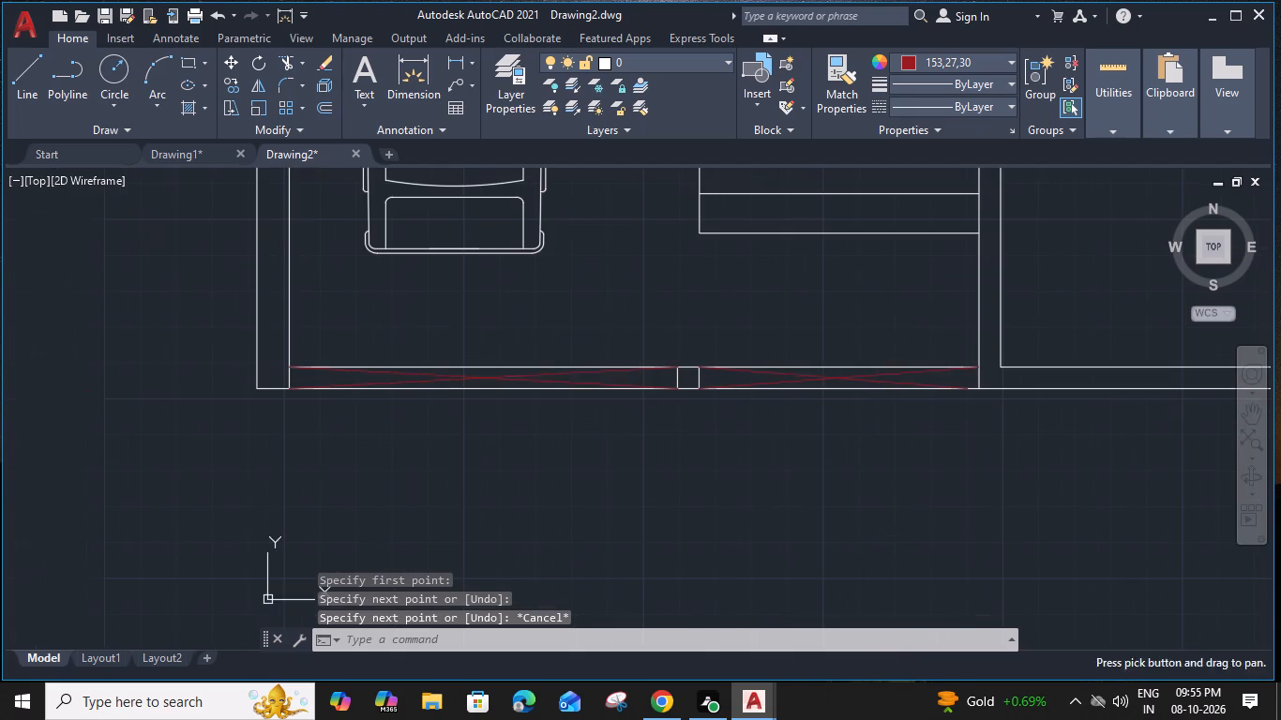
# Set the current object colour to ByLayer.
pyautogui.scroll(-1, 731, 332)
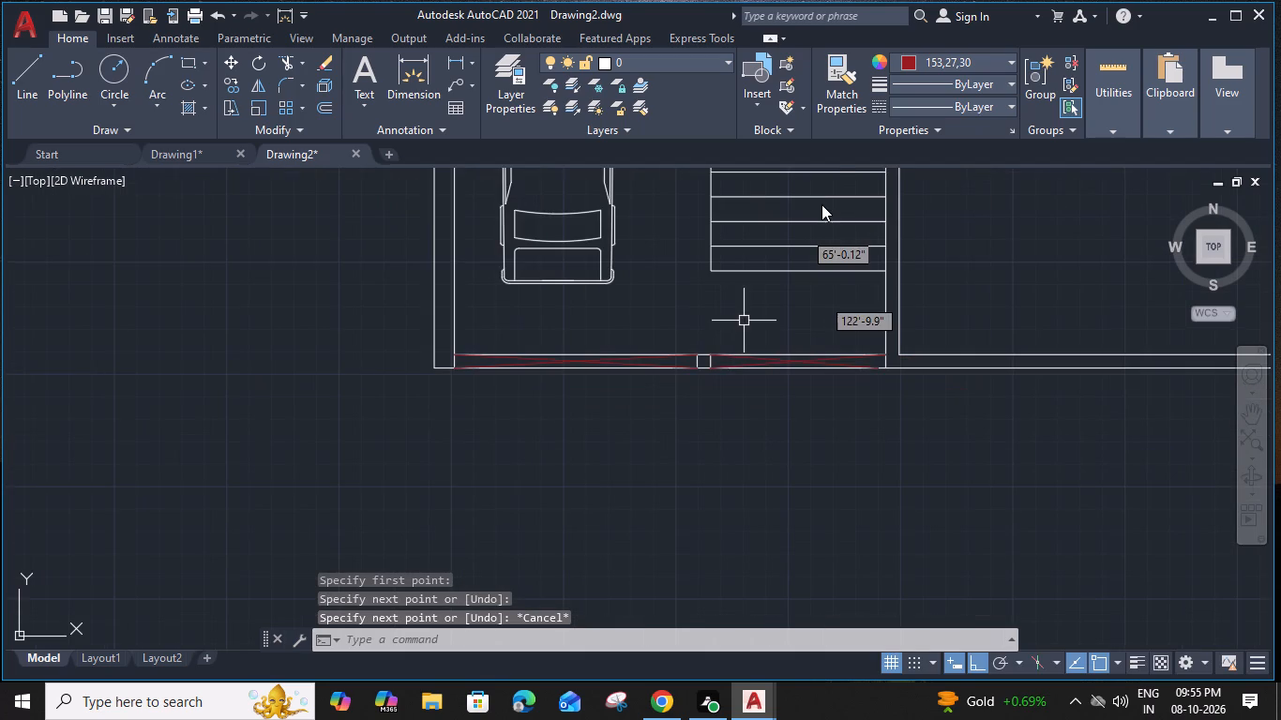
pyautogui.click(989, 58)
pyautogui.click(974, 88)
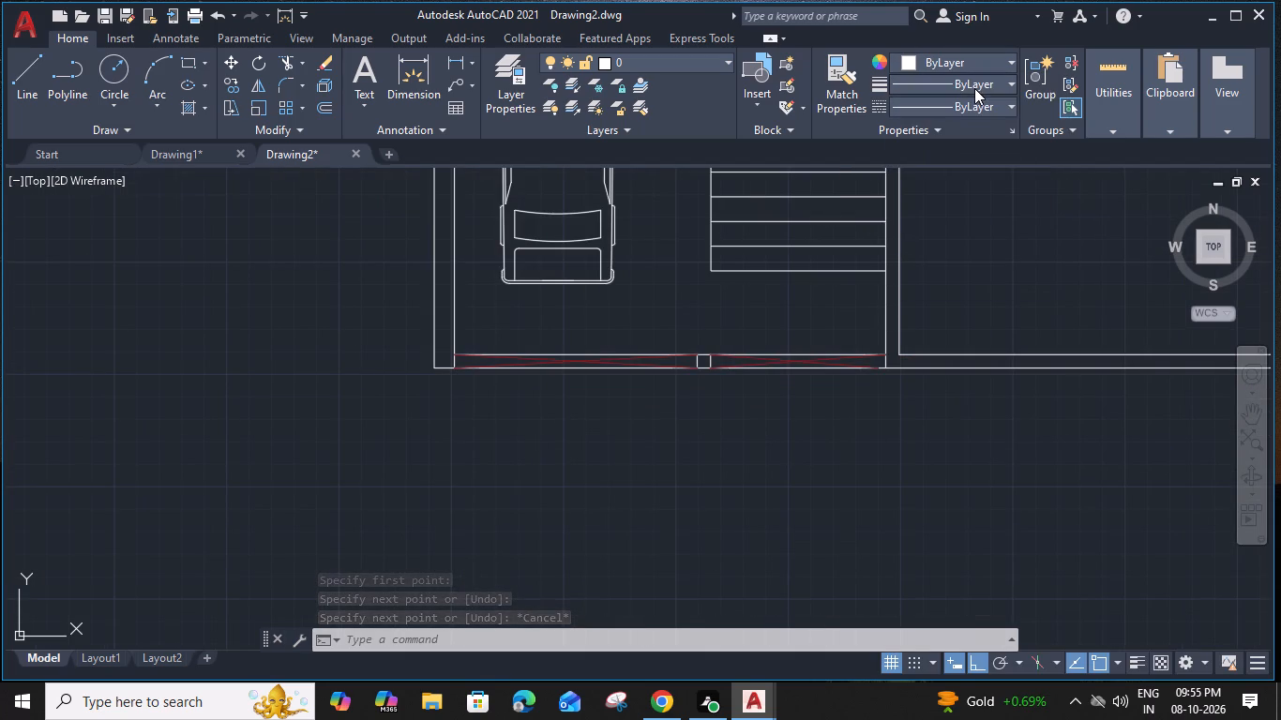
# Copy the wide north-wall window above the dashed rectangle into the wall north of the parked car, west of the door.
pyautogui.scroll(-2, 766, 312)
pyautogui.moveTo(754, 314); pyautogui.dragTo(498, 453, button='middle')
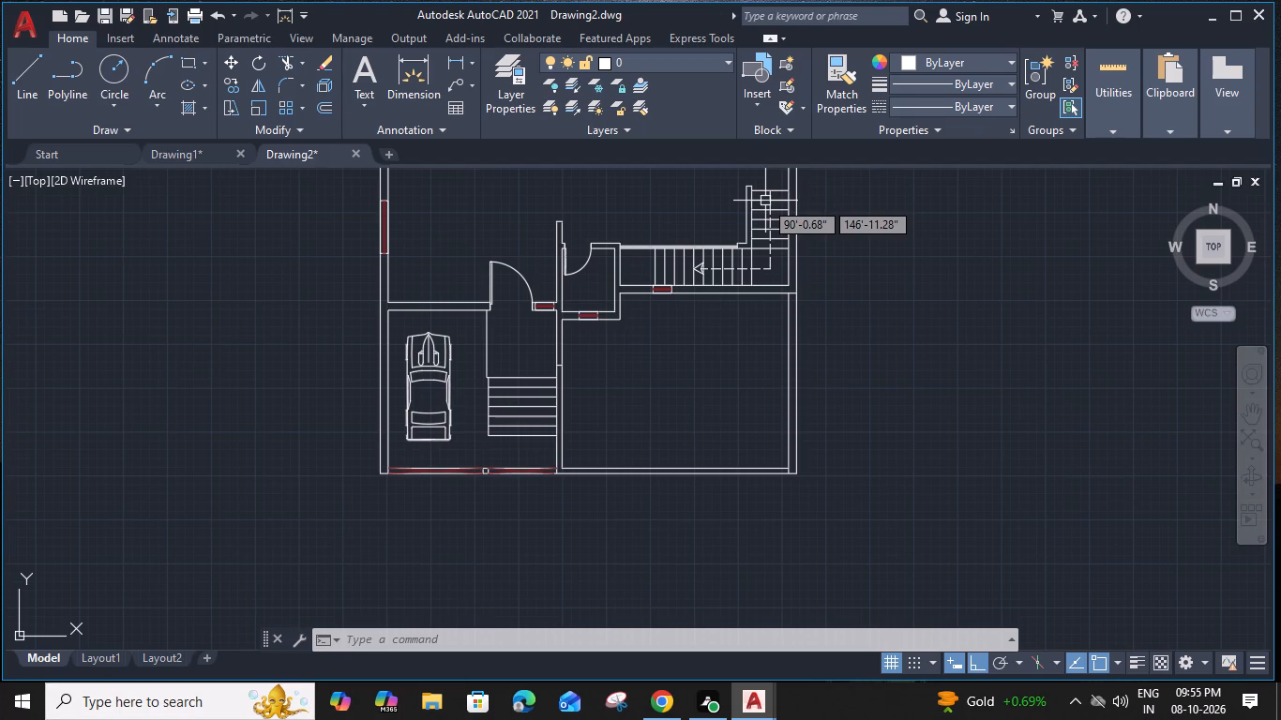
pyautogui.moveTo(671, 320); pyautogui.dragTo(678, 457, button='middle')
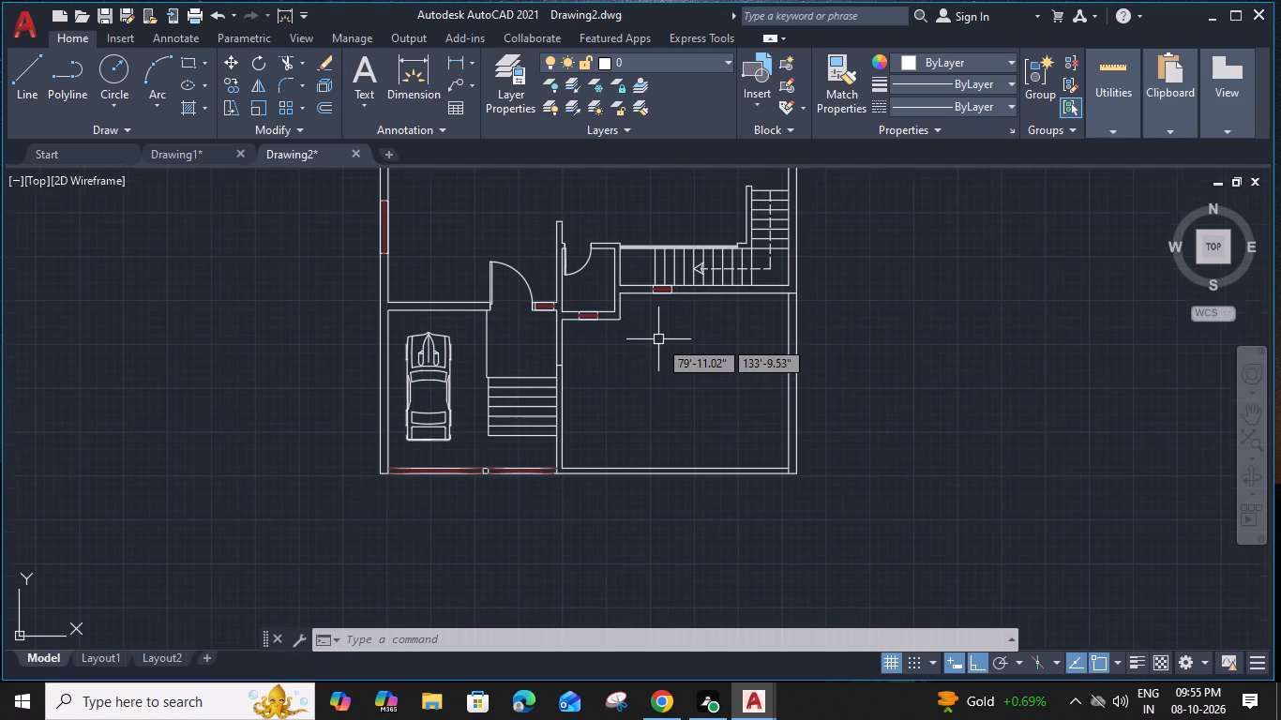
pyautogui.moveTo(678, 457); pyautogui.dragTo(672, 541, button='middle')
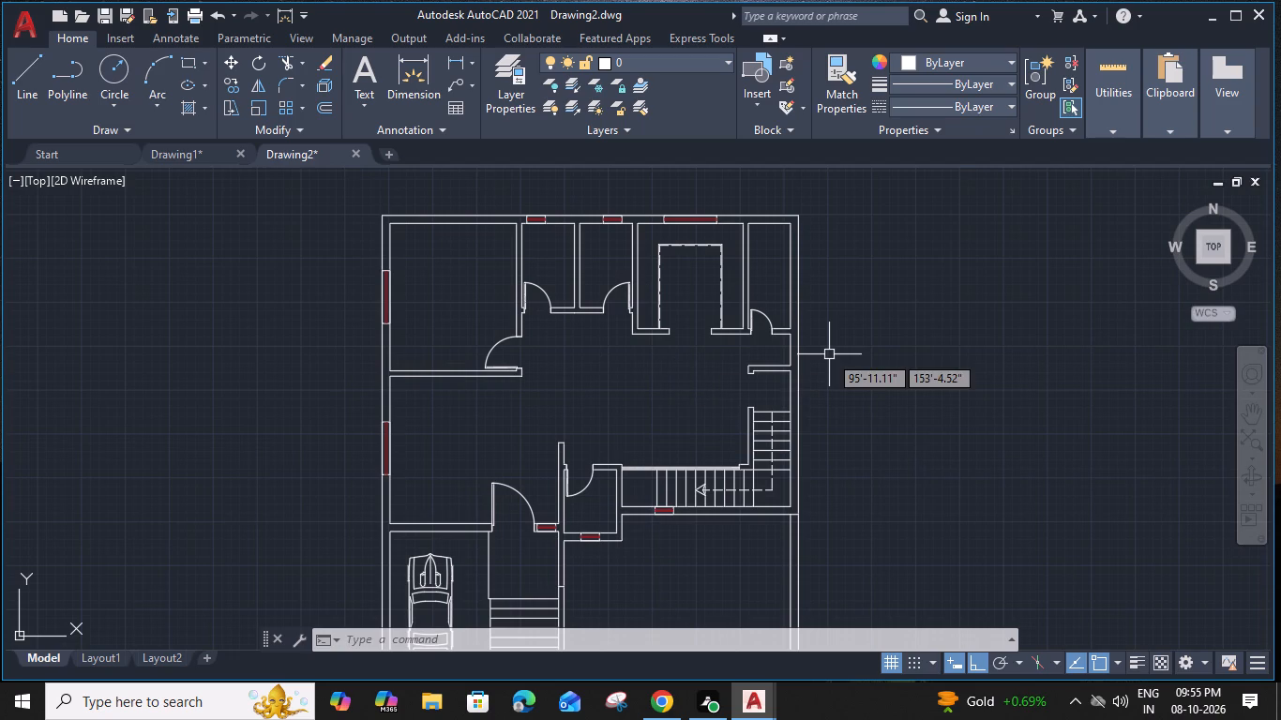
pyautogui.moveTo(836, 352); pyautogui.dragTo(891, 340, button='middle')
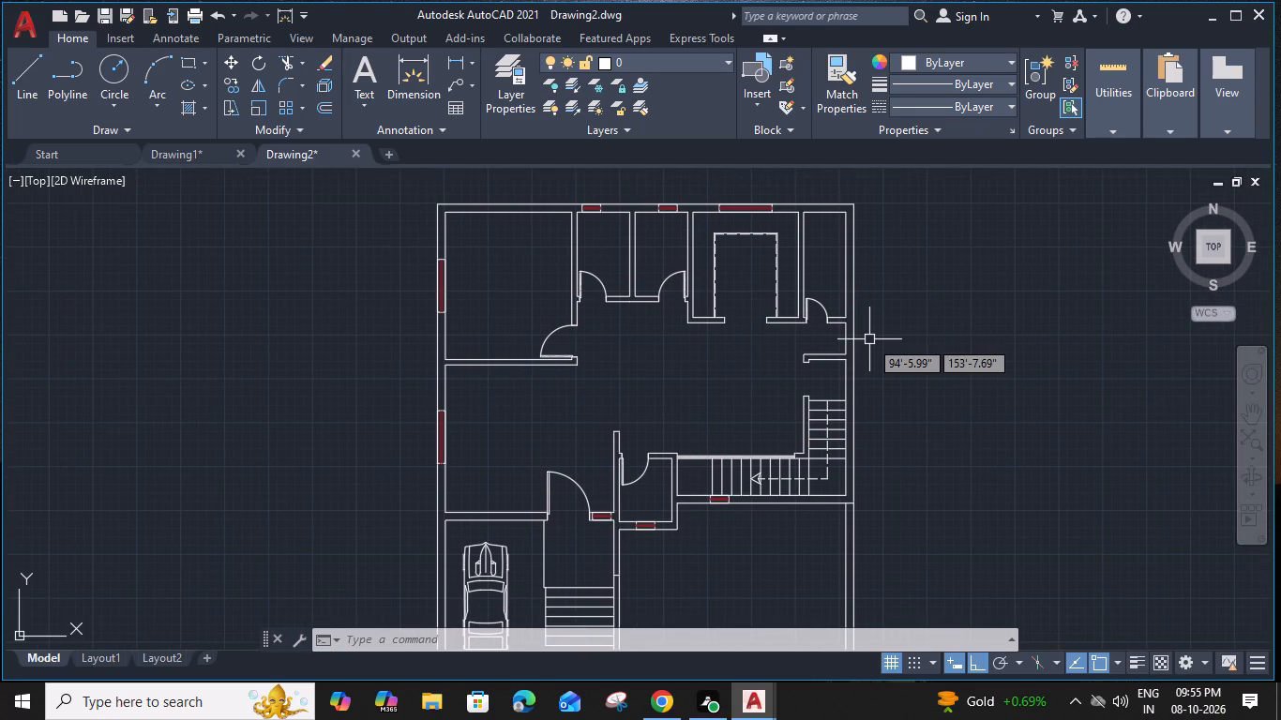
pyautogui.moveTo(663, 367); pyautogui.dragTo(710, 348, button='middle')
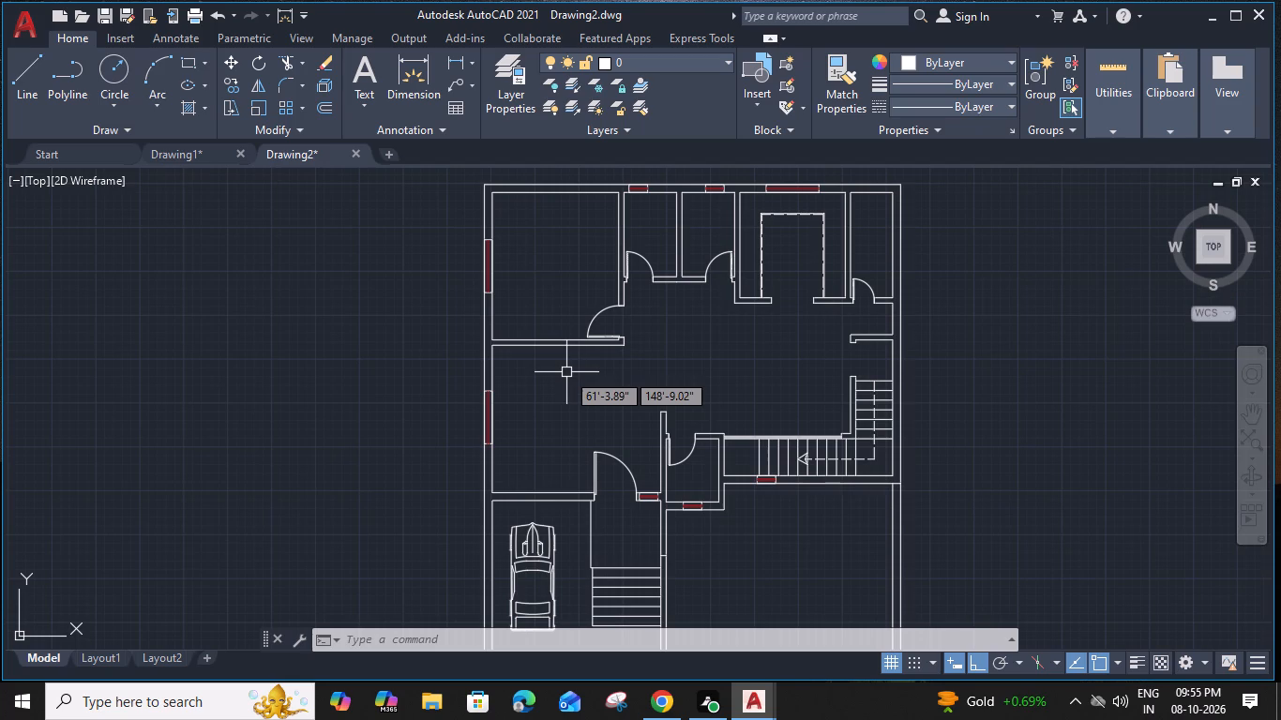
pyautogui.scroll(3, 852, 175)
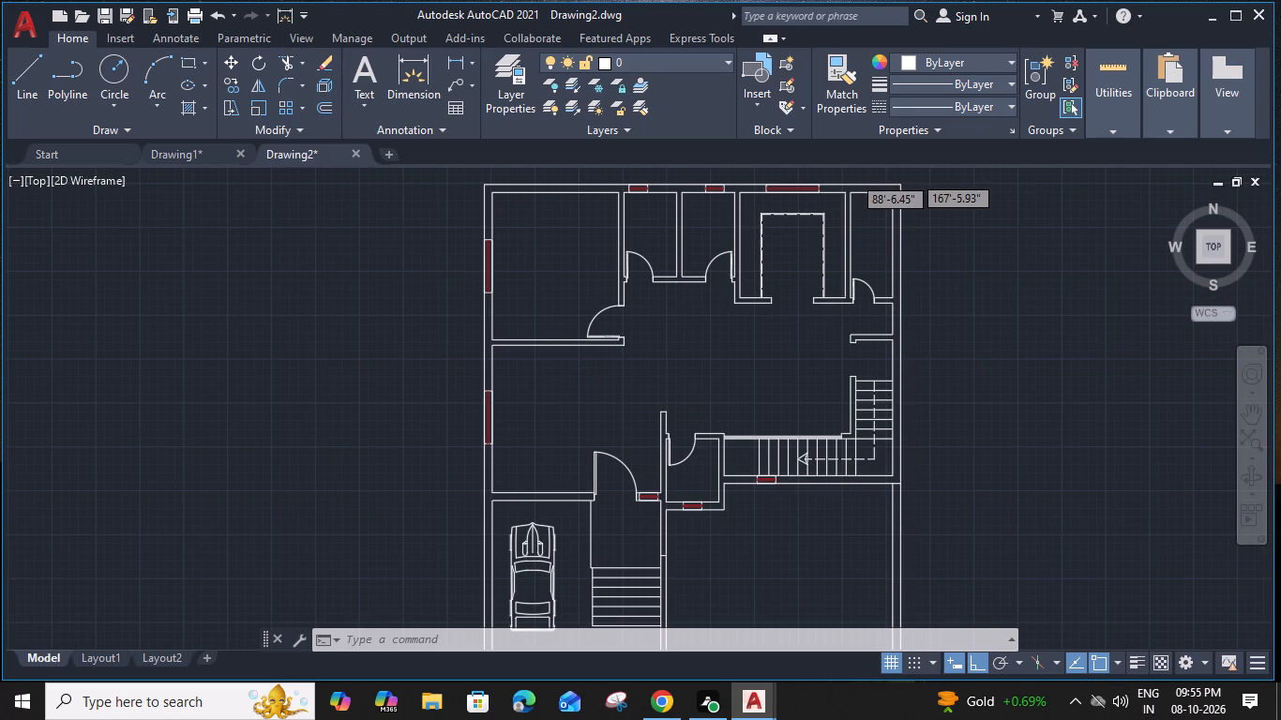
pyautogui.click(733, 212)
pyautogui.click(660, 223)
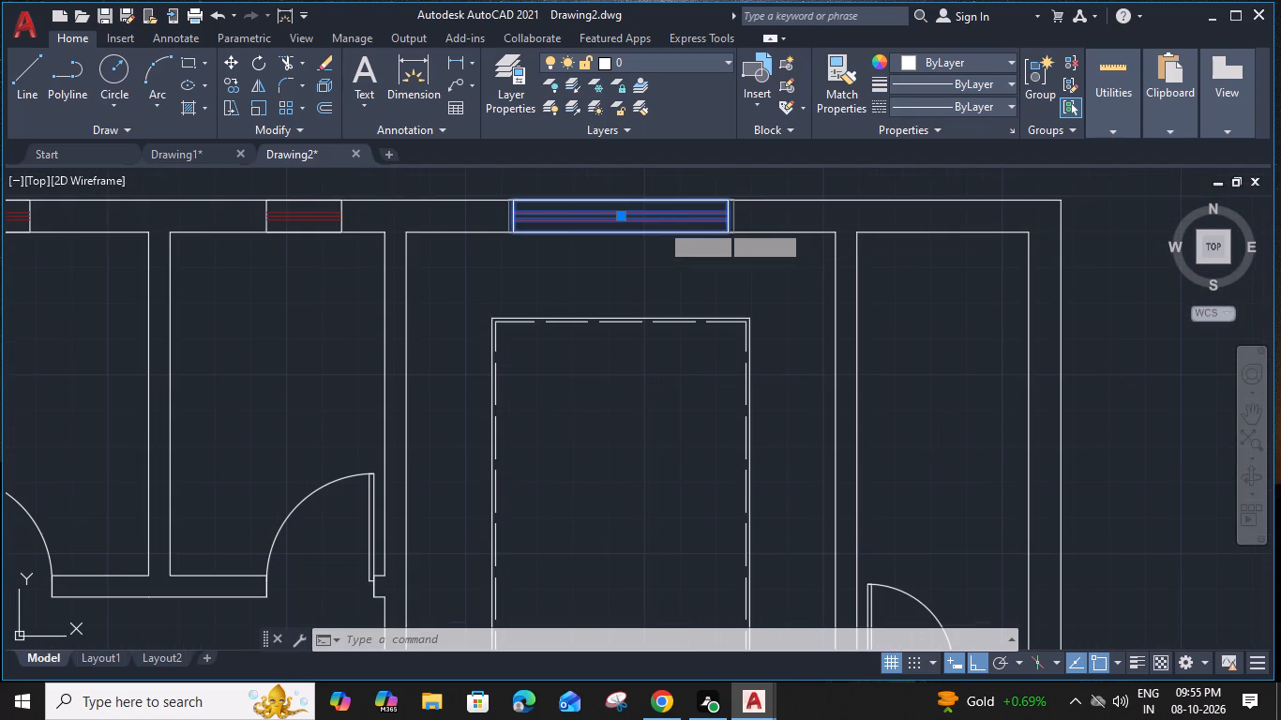
pyautogui.write('CO')
pyautogui.press('space')
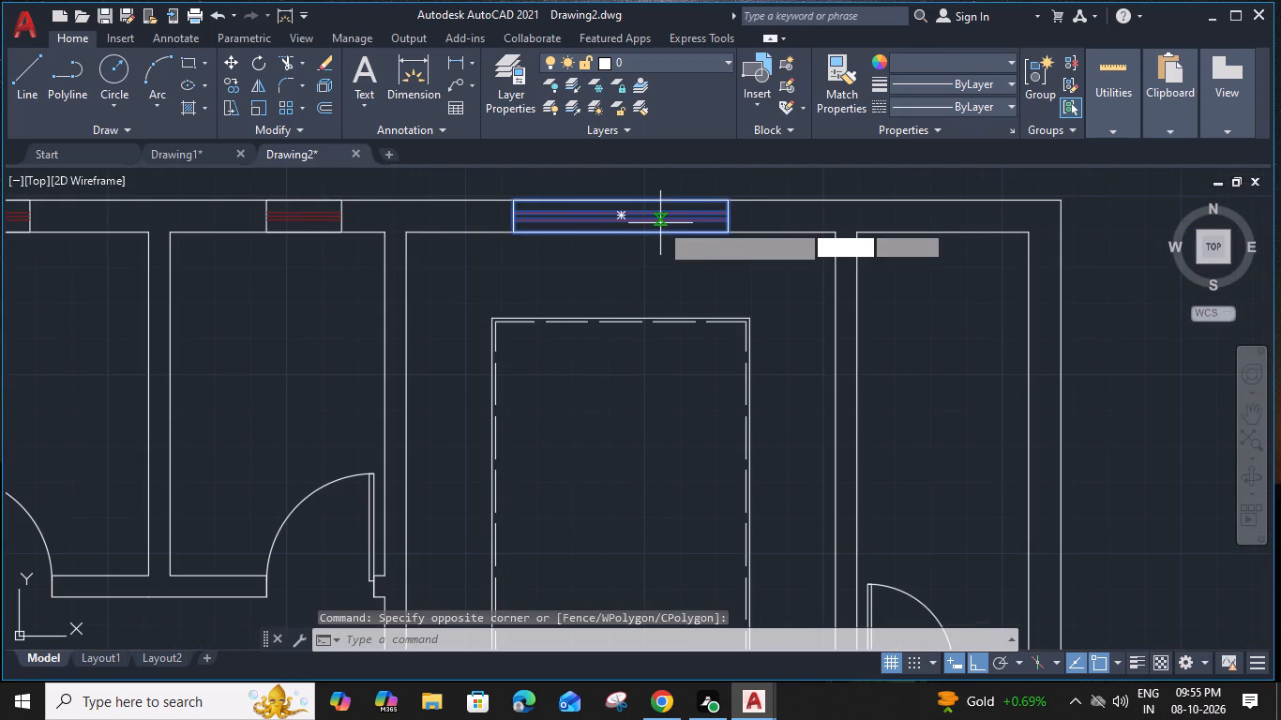
pyautogui.click(620, 198)
pyautogui.scroll(-3, 620, 198)
pyautogui.moveTo(508, 392); pyautogui.dragTo(749, 307, button='middle')
pyautogui.click(612, 423)
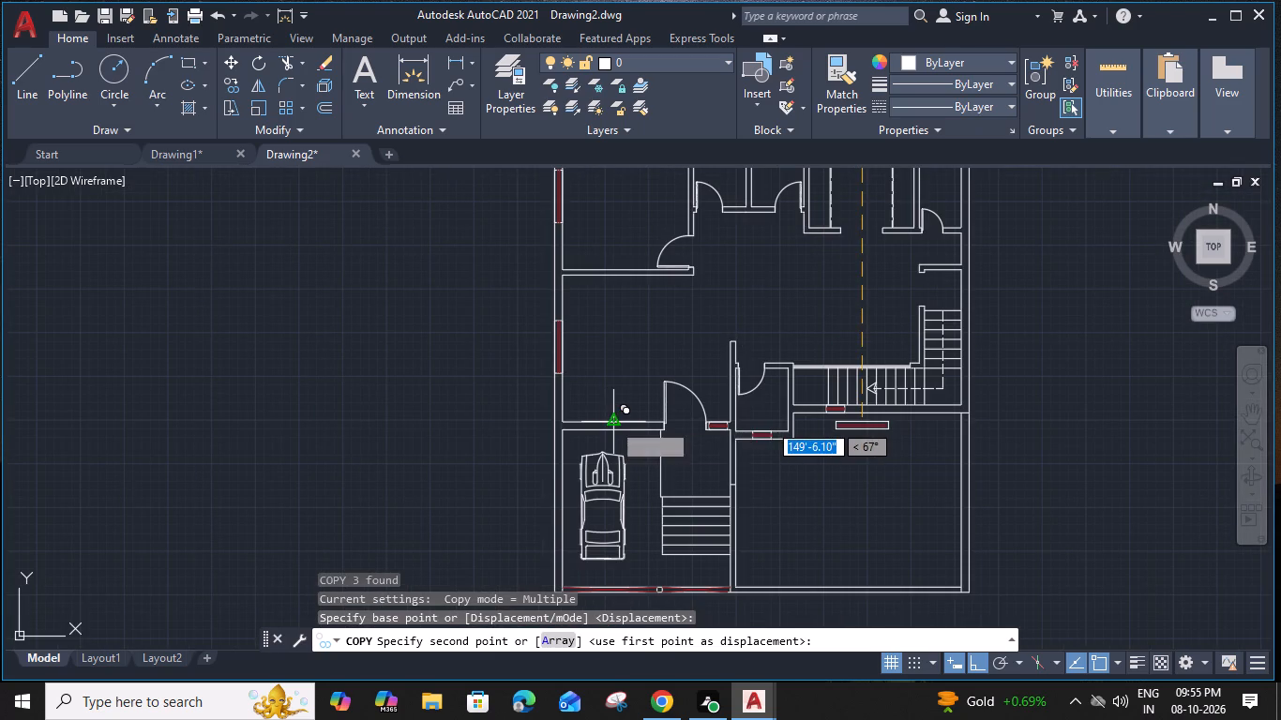
pyautogui.press('Escape')
# Draw a vertical line closing the gap north of the upper stair flight, between the midpoints of the two facing wall ends.
pyautogui.middleClick(677, 333)
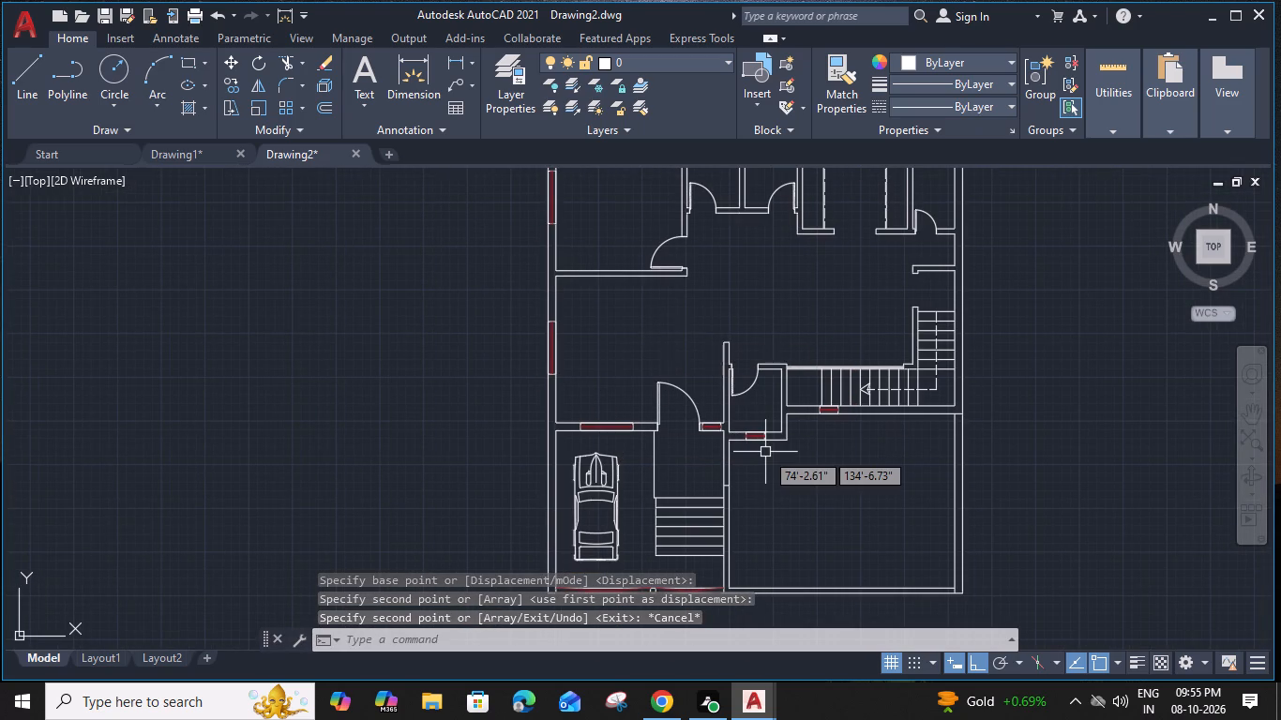
pyautogui.moveTo(773, 458); pyautogui.dragTo(752, 440, button='middle')
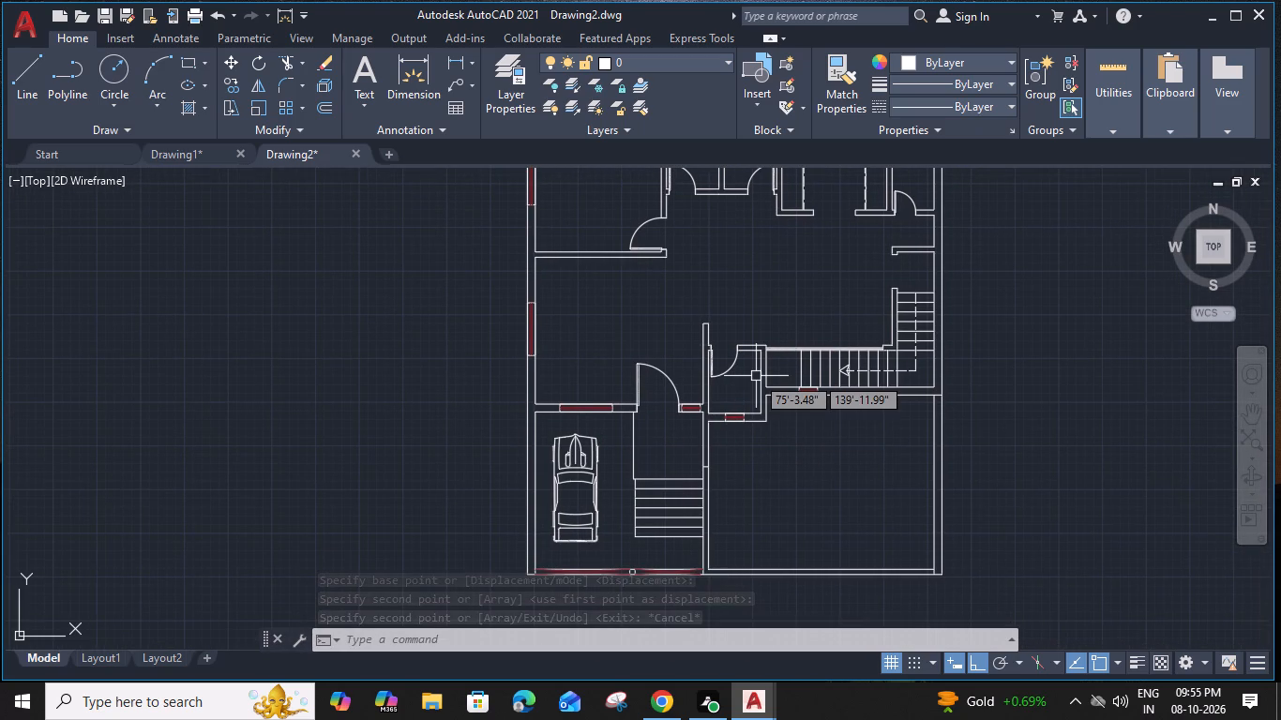
pyautogui.moveTo(897, 401); pyautogui.dragTo(865, 412, button='middle')
pyautogui.moveTo(879, 455); pyautogui.dragTo(781, 461, button='middle')
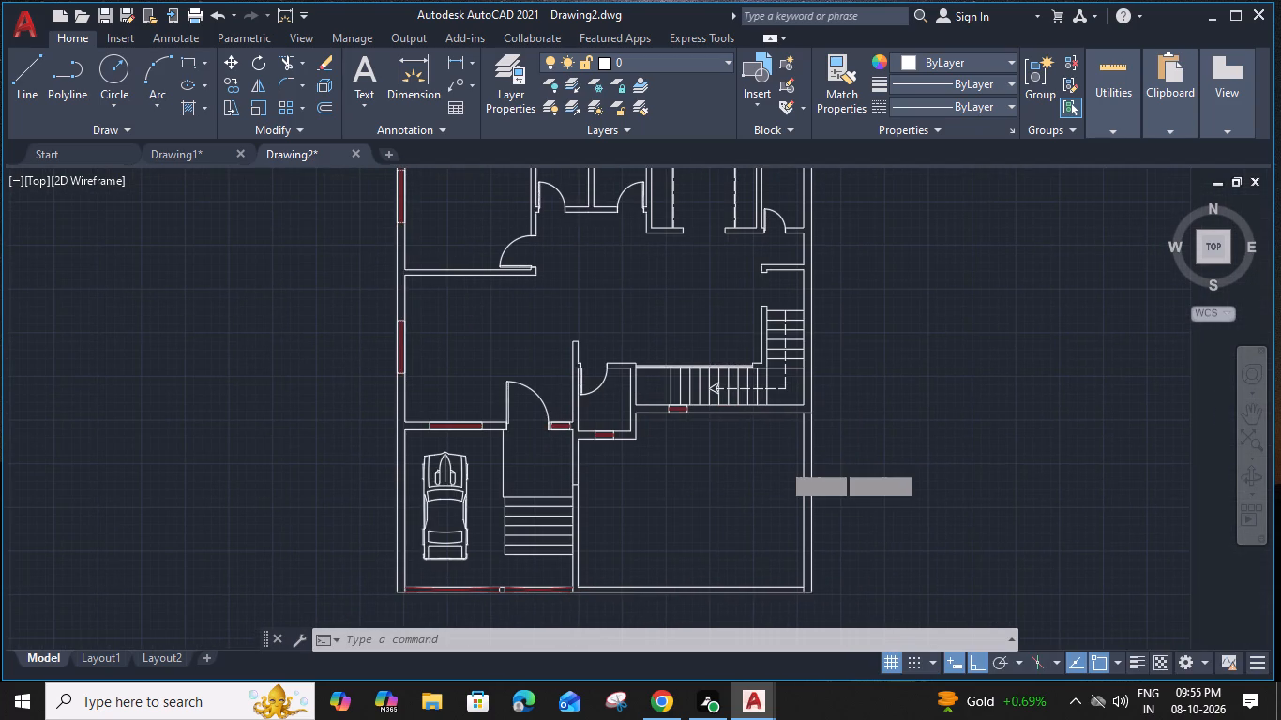
pyautogui.scroll(2, 784, 270)
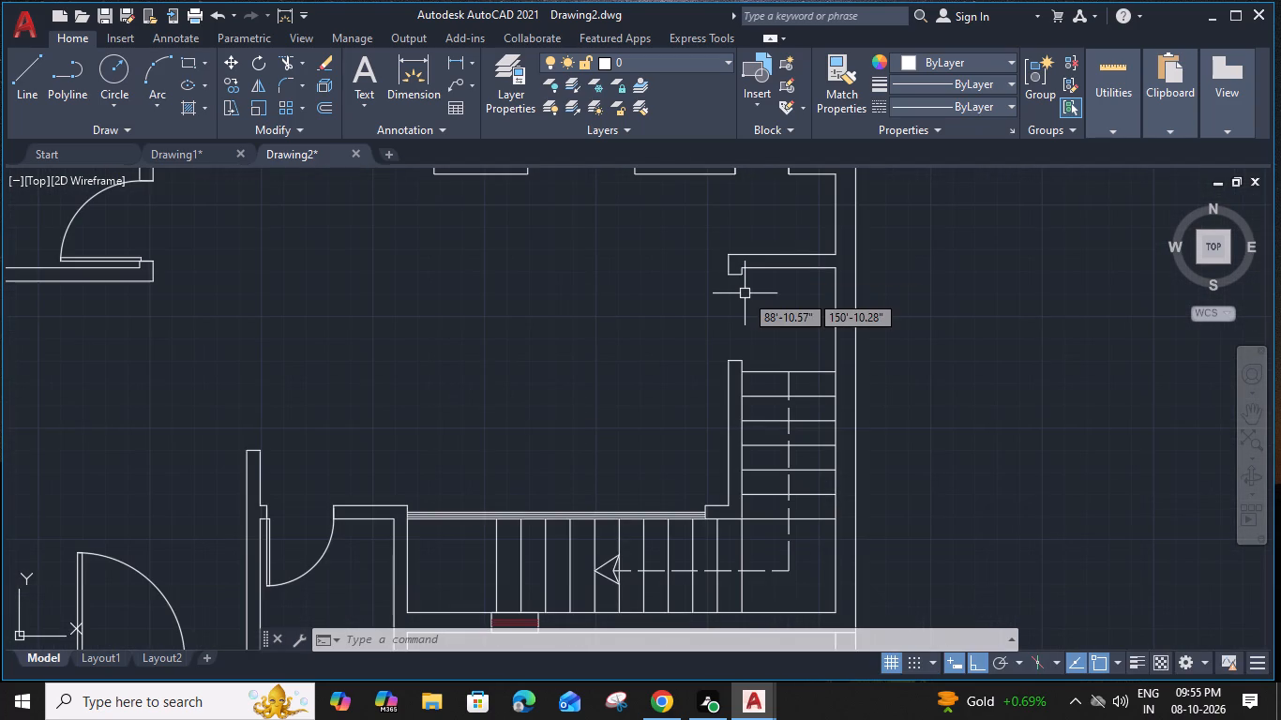
pyautogui.write('L')
pyautogui.press('space')
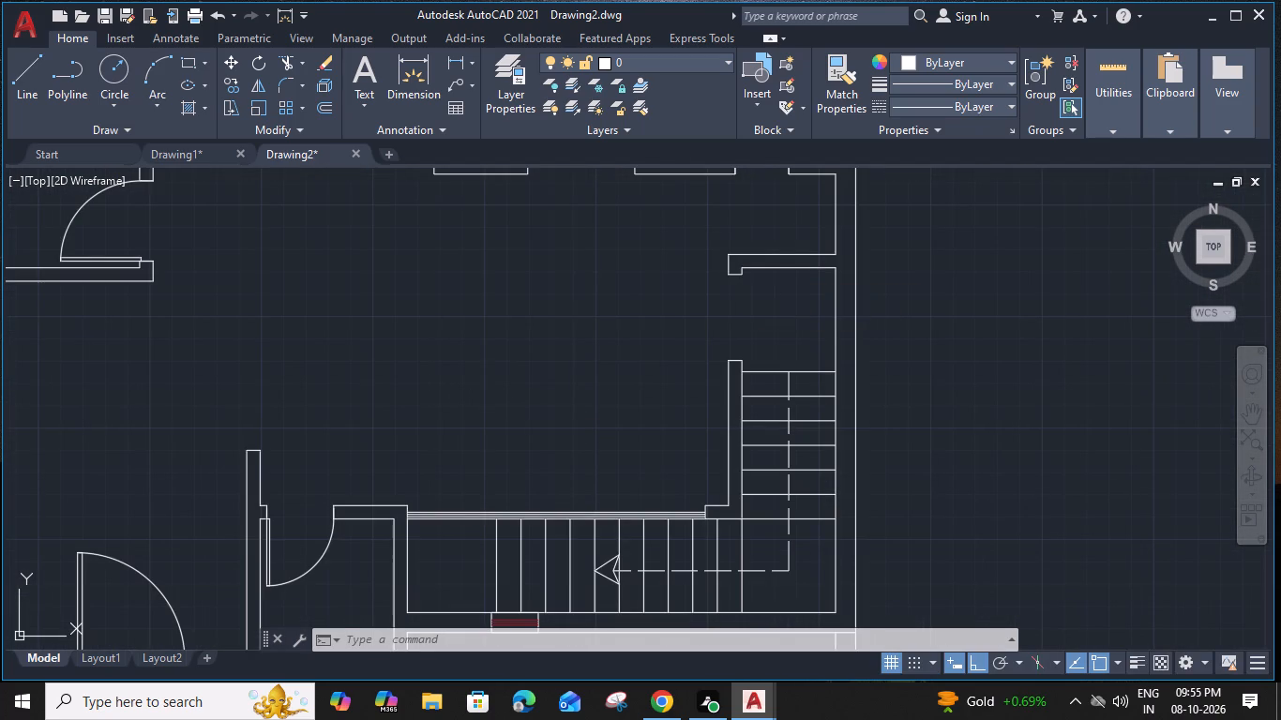
pyautogui.click(734, 277)
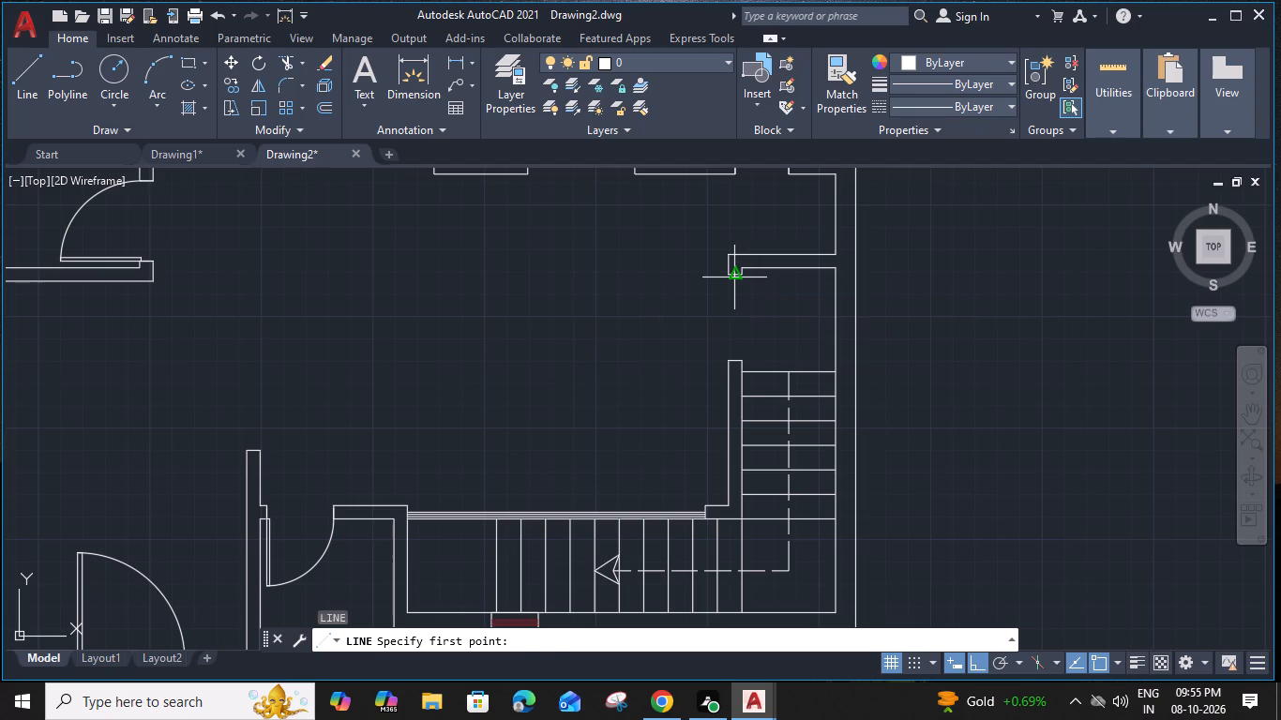
pyautogui.click(734, 361)
pyautogui.press('Escape')
# Offset the new vertical line by 1" to both its east and west sides.
pyautogui.click(736, 311)
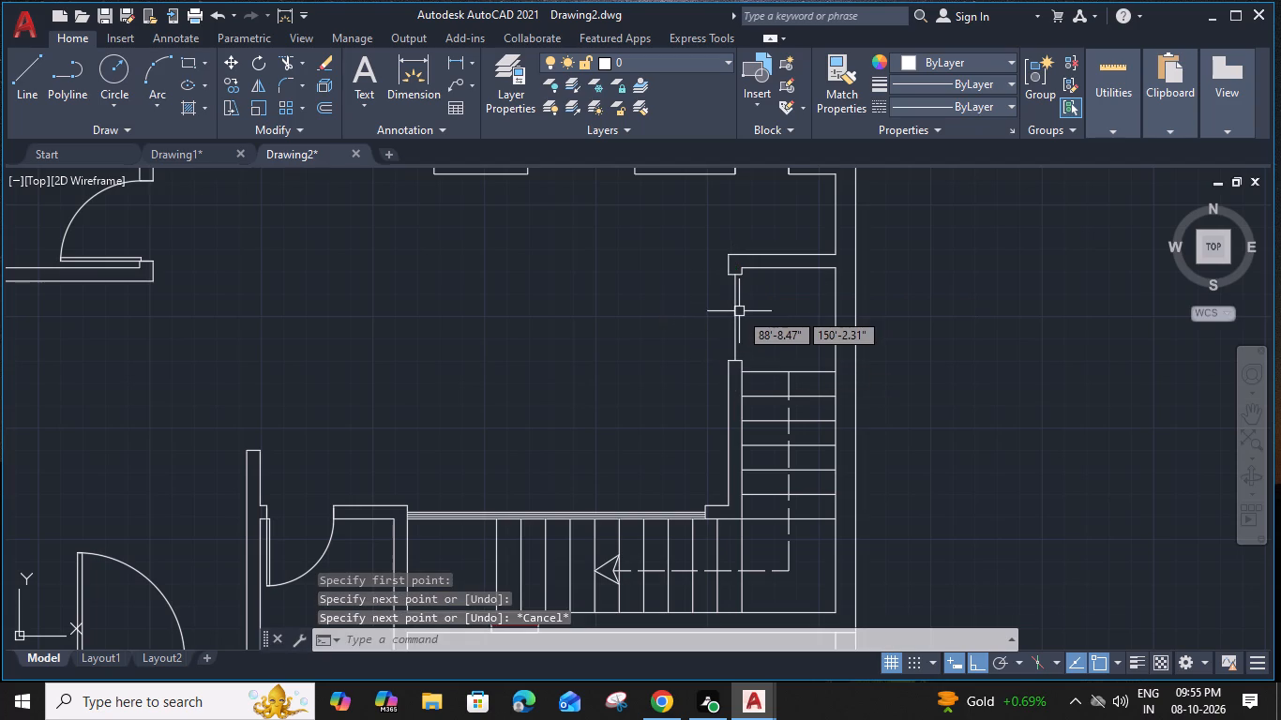
pyautogui.press('o')
pyautogui.press('space')
pyautogui.press('1')
pyautogui.hotkey('shift', '"')
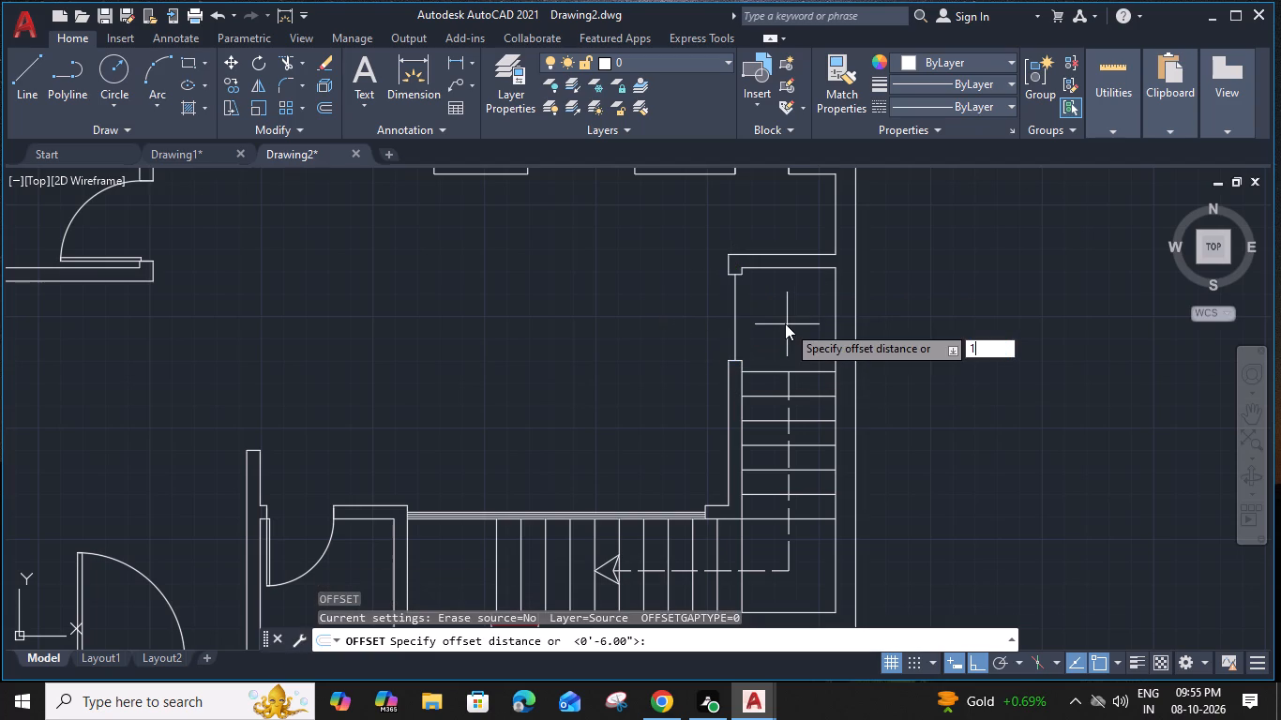
pyautogui.press('Return')
pyautogui.click(785, 323)
pyautogui.scroll(2, 716, 301)
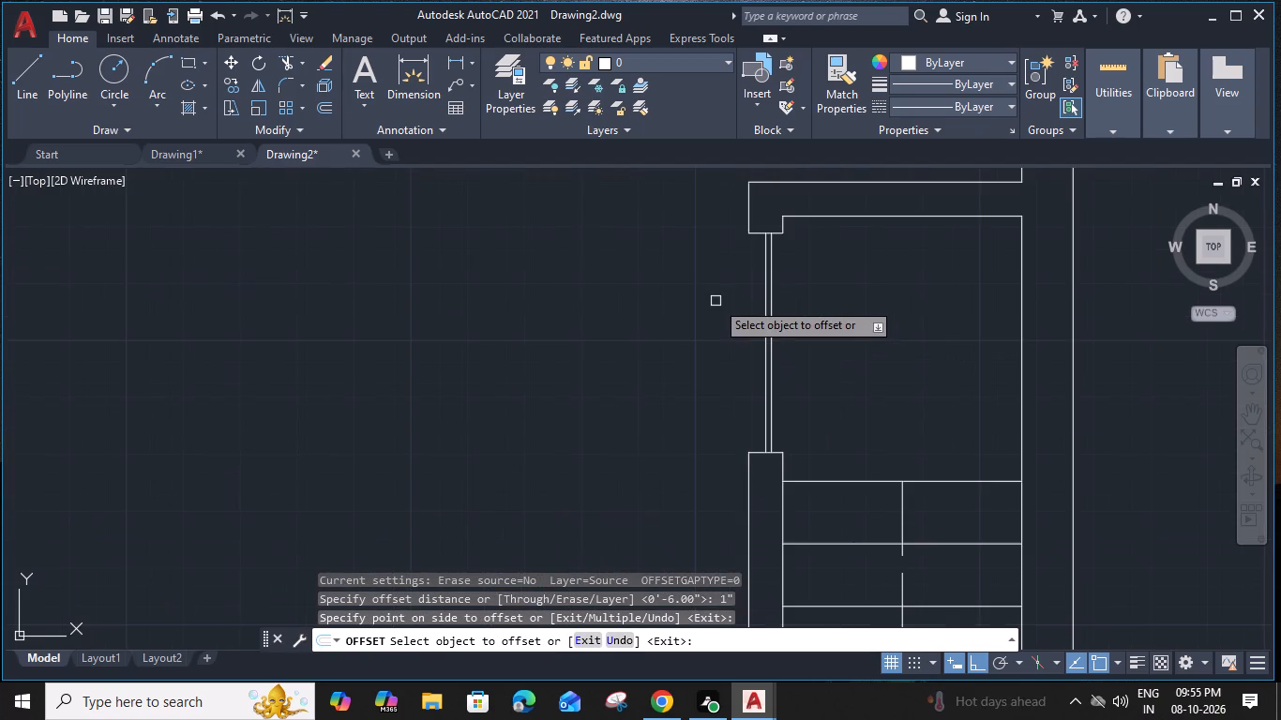
pyautogui.click(764, 322)
pyautogui.click(724, 329)
pyautogui.press('Escape')
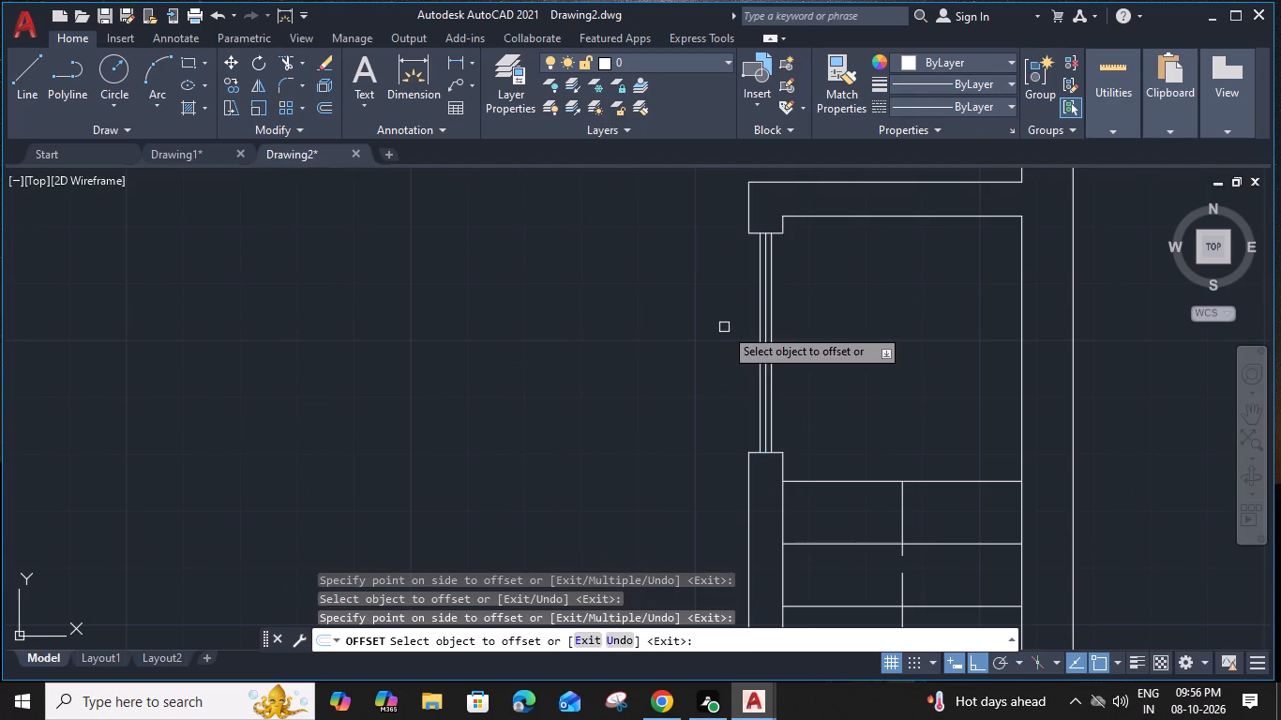
# Insert the Bed - Queen block from the DesignCenter Home - Space Planner library into the lower west room, then close DesignCenter.
pyautogui.scroll(-2, 728, 317)
pyautogui.moveTo(794, 326); pyautogui.dragTo(732, 295, button='middle')
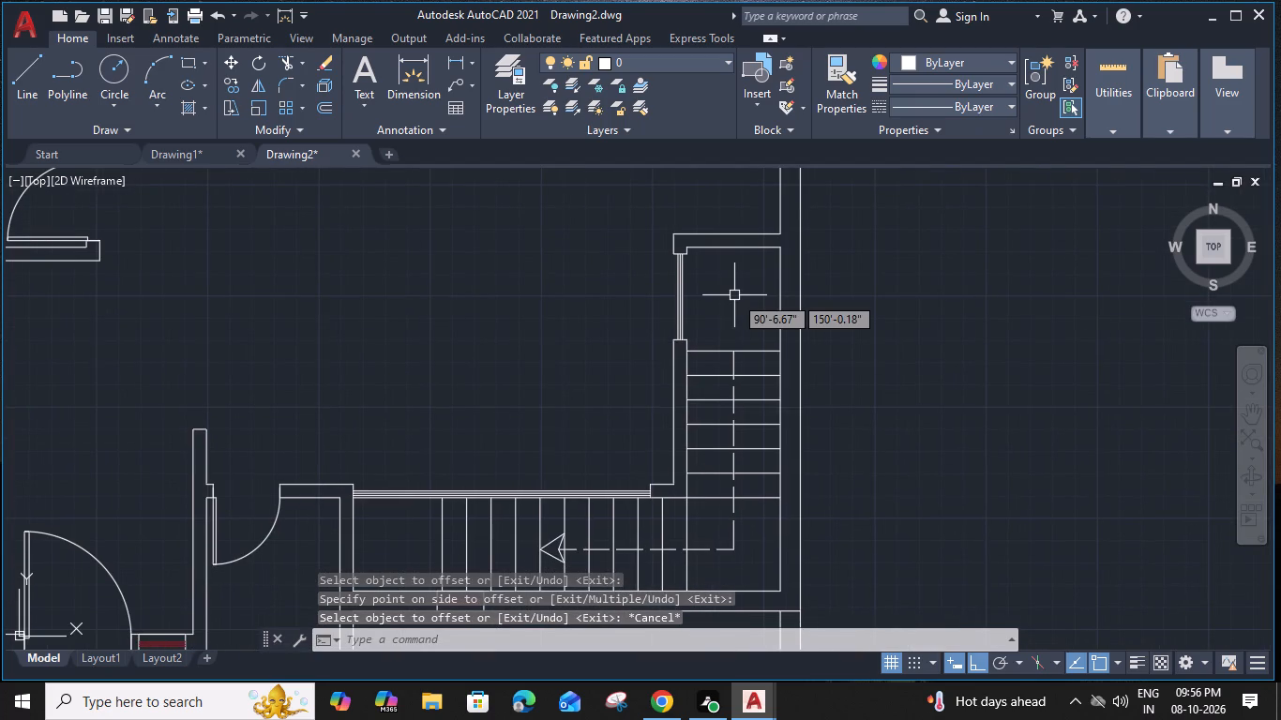
pyautogui.moveTo(543, 382); pyautogui.dragTo(539, 381, button='middle')
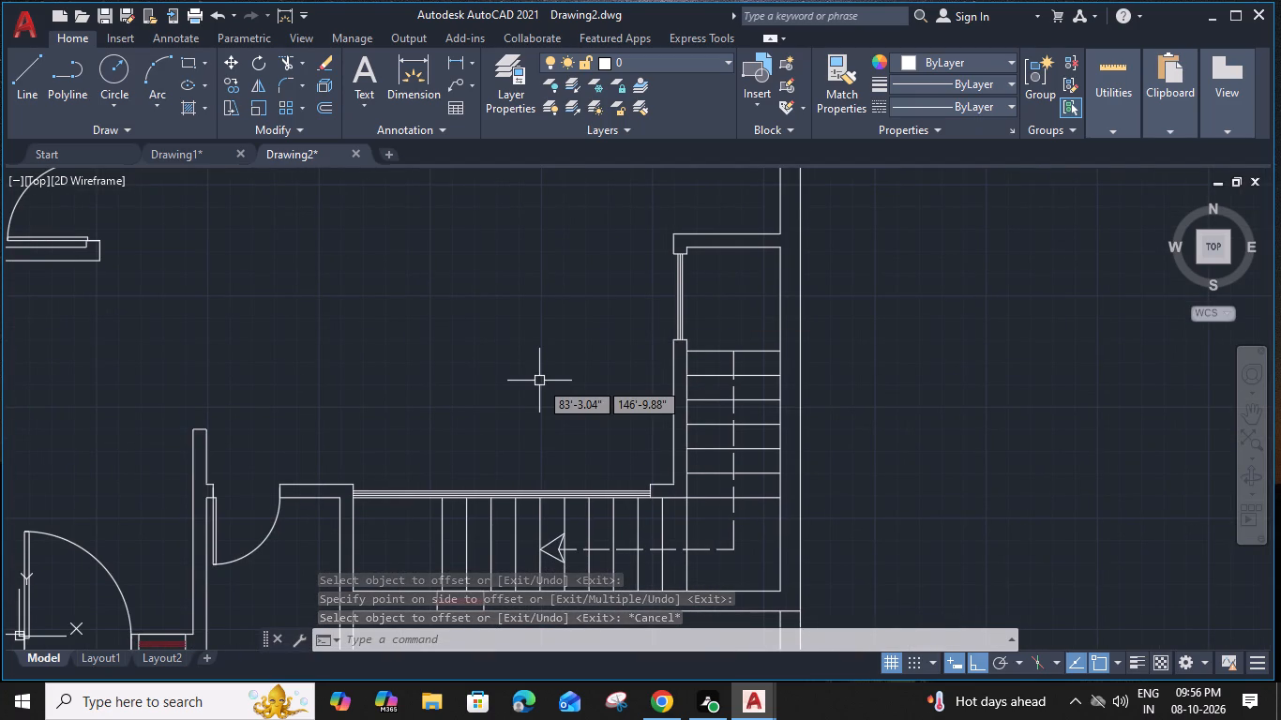
pyautogui.moveTo(539, 381); pyautogui.dragTo(663, 374, button='middle')
pyautogui.scroll(-1, 462, 409)
pyautogui.moveTo(514, 387); pyautogui.dragTo(464, 408, button='middle')
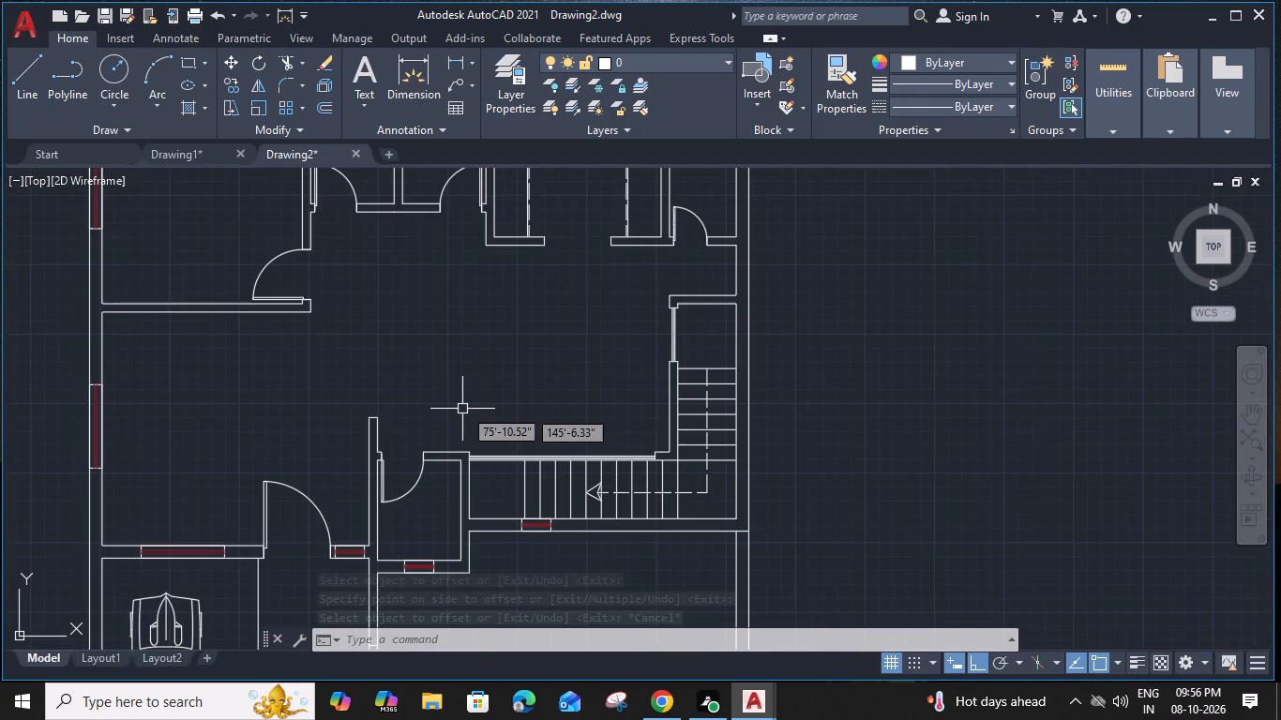
pyautogui.moveTo(464, 408); pyautogui.dragTo(716, 376, button='middle')
pyautogui.moveTo(686, 360); pyautogui.dragTo(848, 430, button='middle')
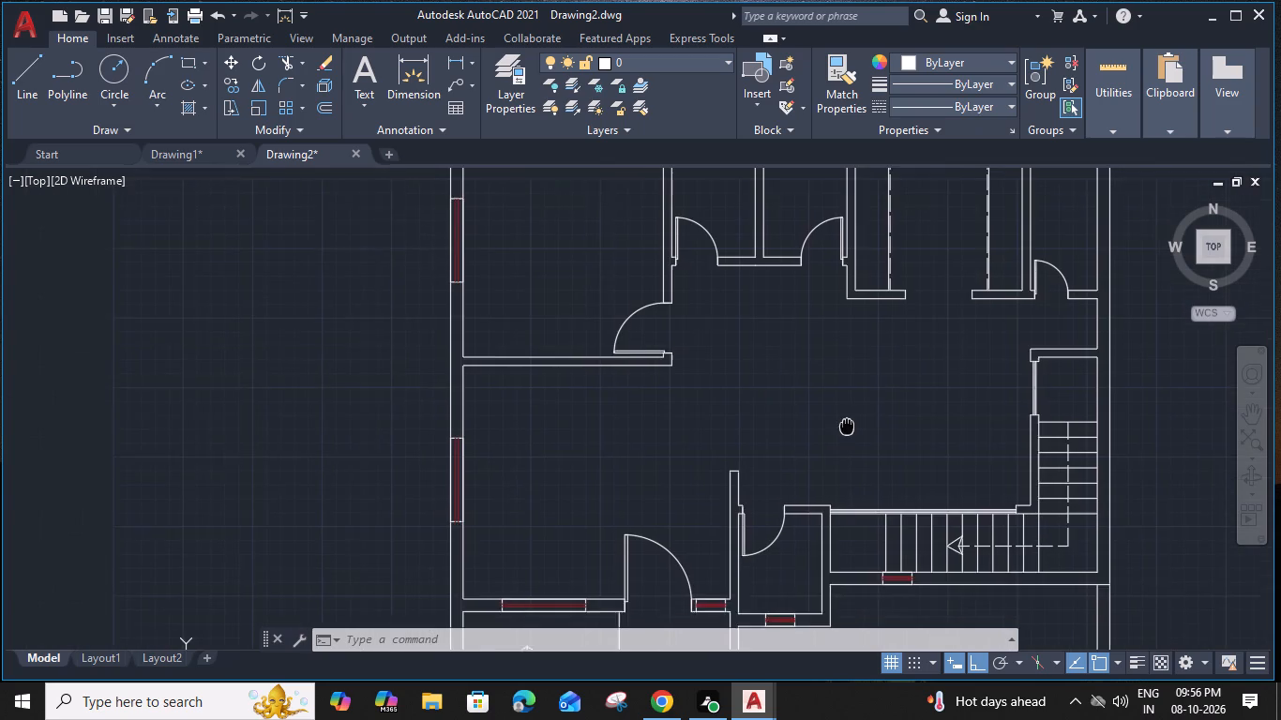
pyautogui.moveTo(848, 430); pyautogui.dragTo(848, 477, button='middle')
pyautogui.hotkey('ctrl', '2')
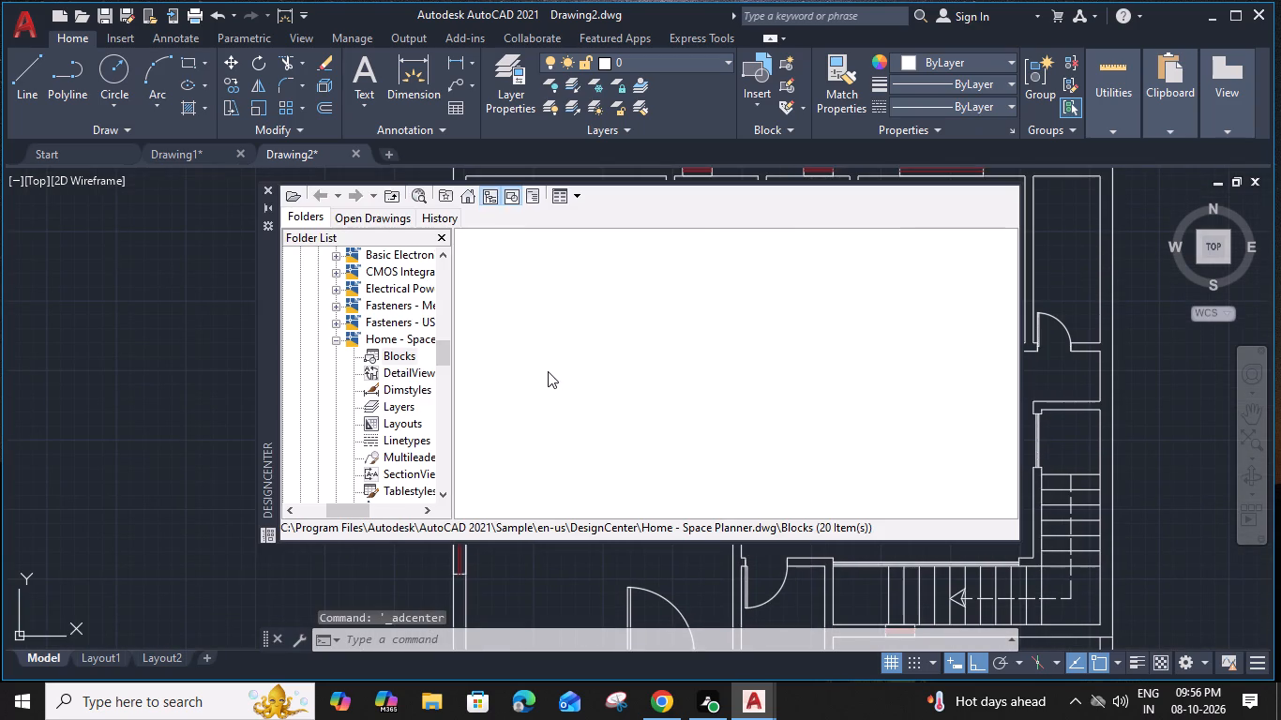
pyautogui.moveTo(498, 237); pyautogui.dragTo(550, 549)
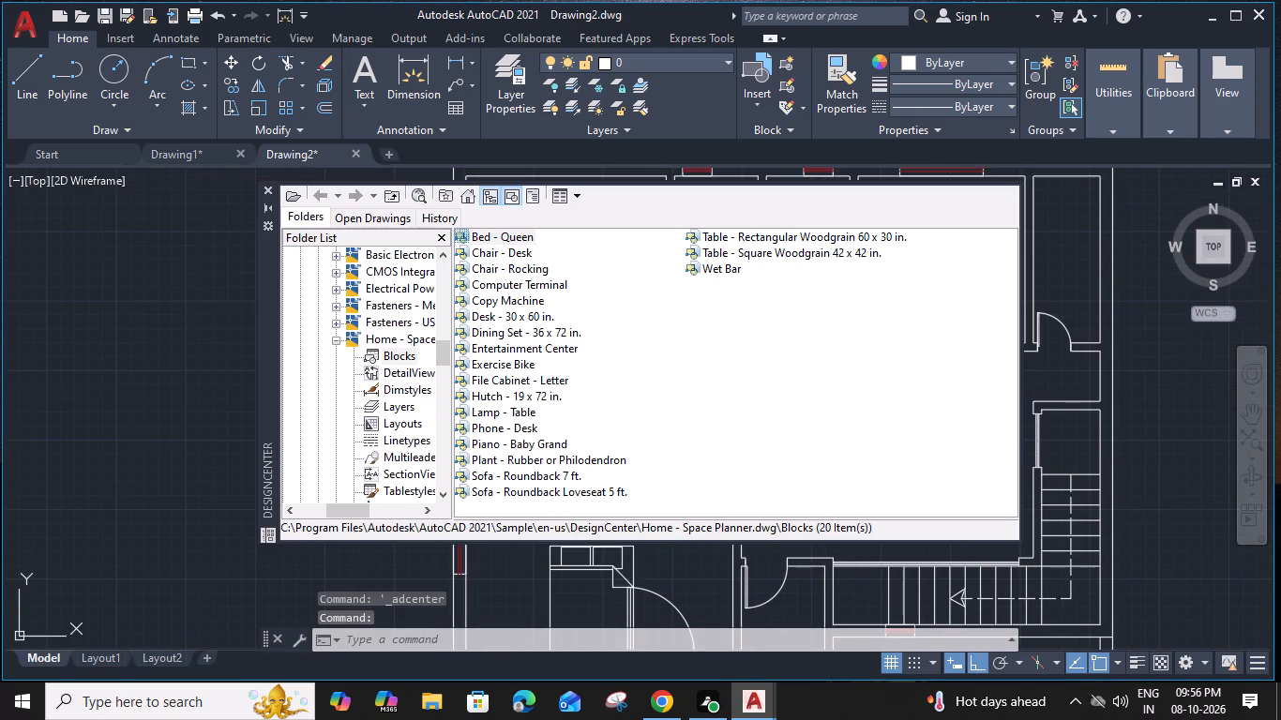
pyautogui.moveTo(550, 549); pyautogui.dragTo(550, 555)
pyautogui.click(268, 186)
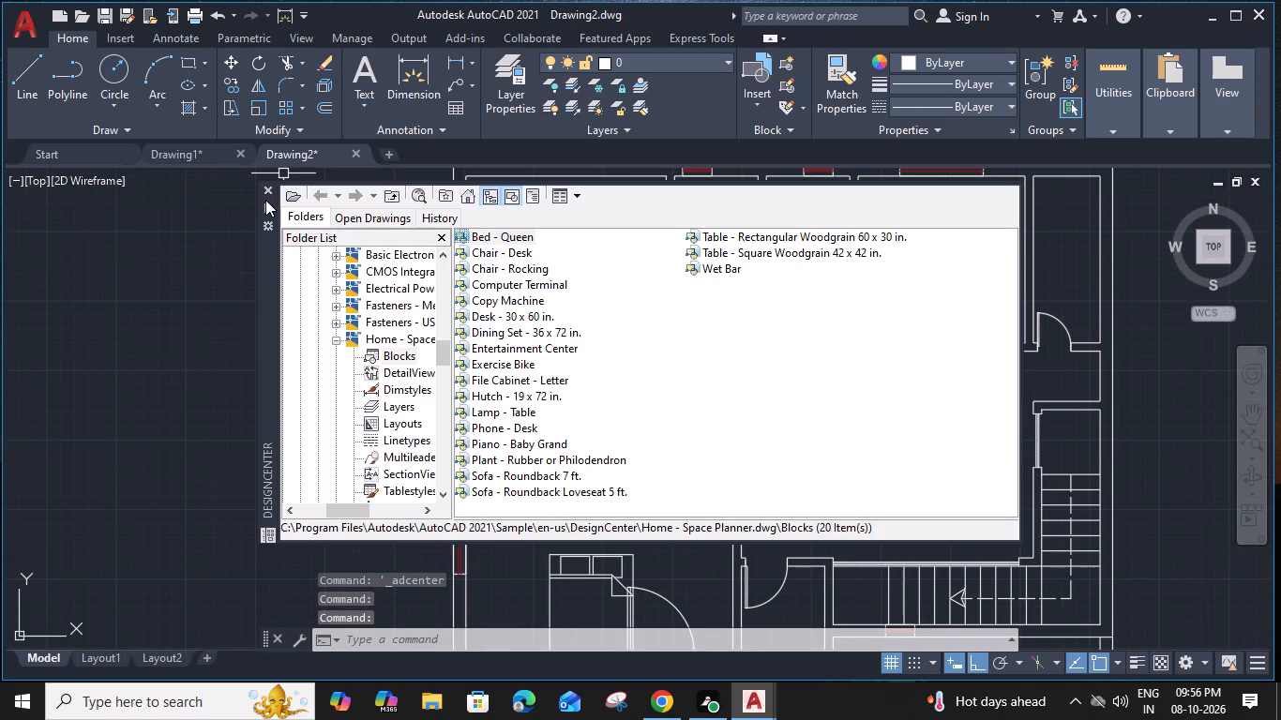
pyautogui.click(271, 184)
pyautogui.click(269, 186)
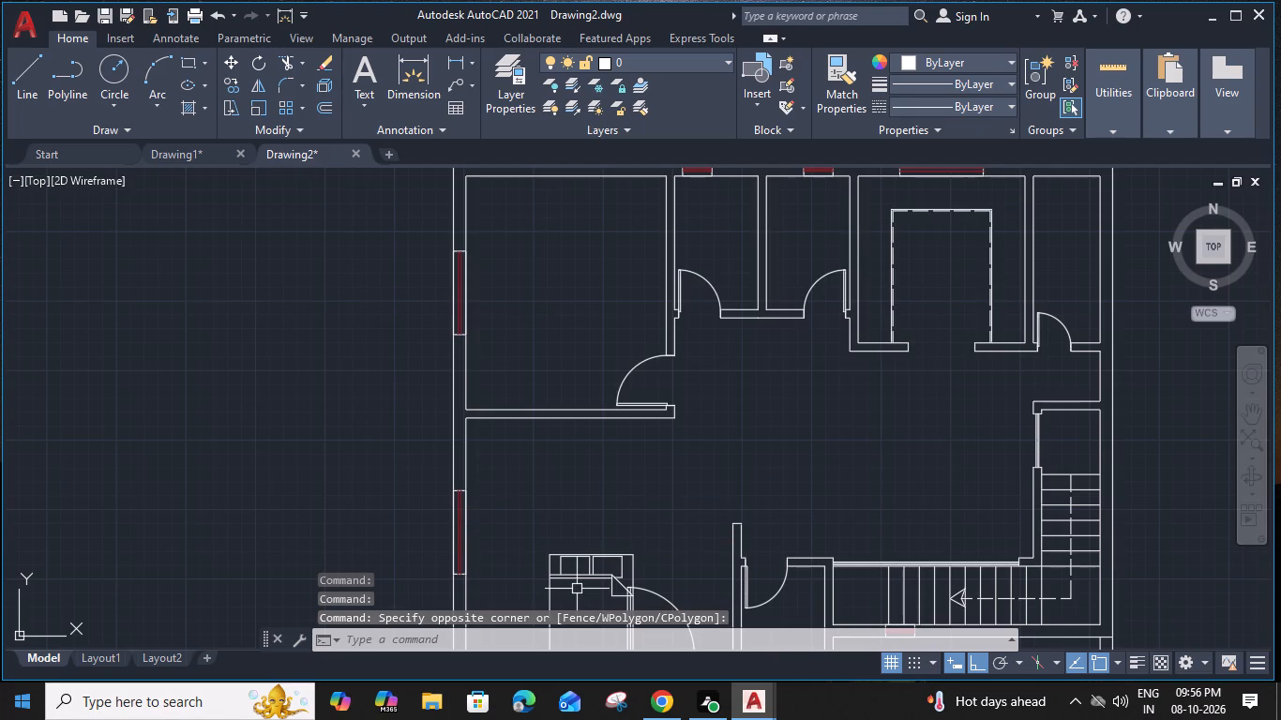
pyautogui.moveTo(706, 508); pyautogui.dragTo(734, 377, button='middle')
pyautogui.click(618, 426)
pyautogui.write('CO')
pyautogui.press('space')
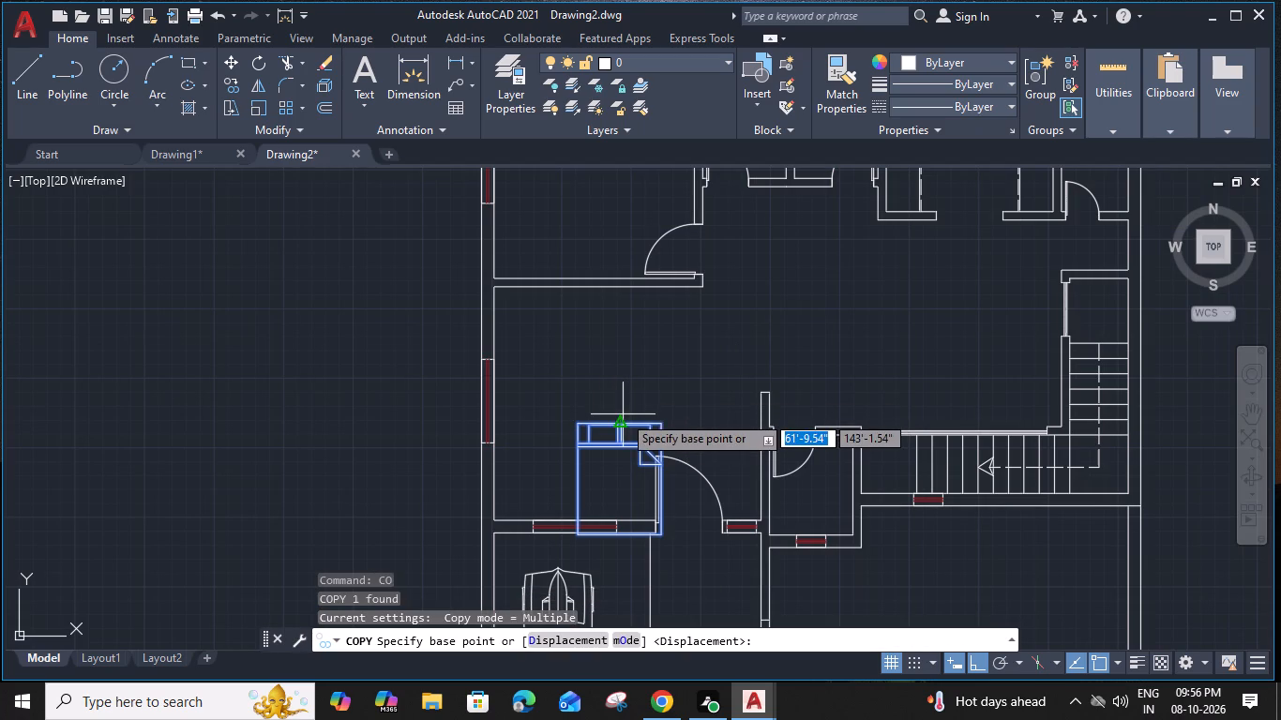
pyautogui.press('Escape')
# Move the queen bed by the midpoint of its head end from the lower west room into the northwest room.
pyautogui.click(619, 422)
pyautogui.write('M')
pyautogui.press('space')
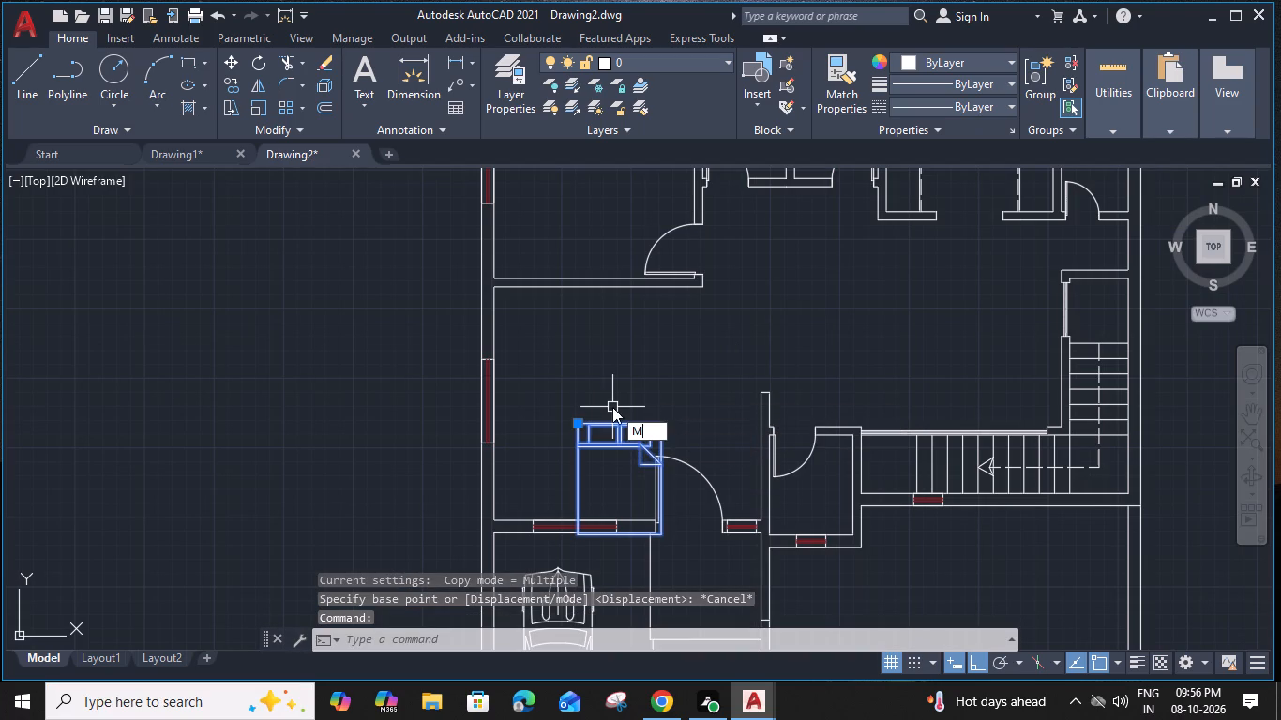
pyautogui.scroll(3, 612, 407)
pyautogui.click(629, 442)
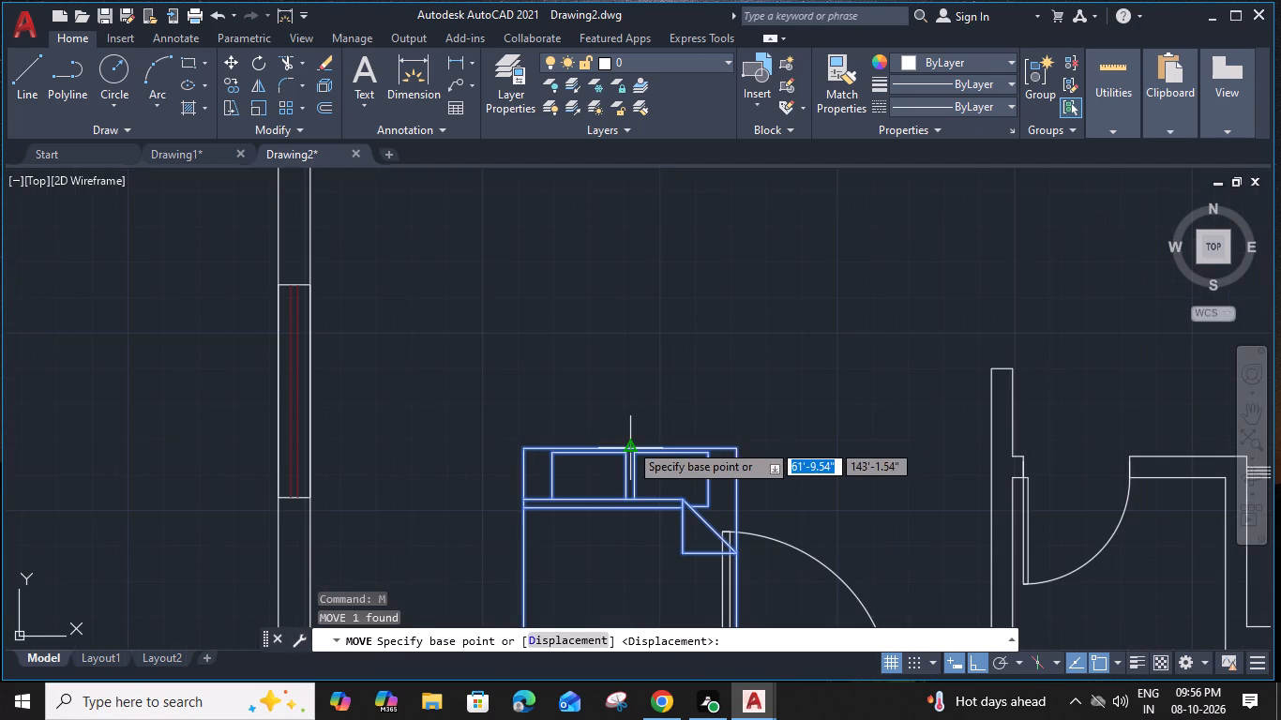
pyautogui.scroll(-2, 628, 442)
pyautogui.moveTo(608, 272); pyautogui.dragTo(617, 450, button='middle')
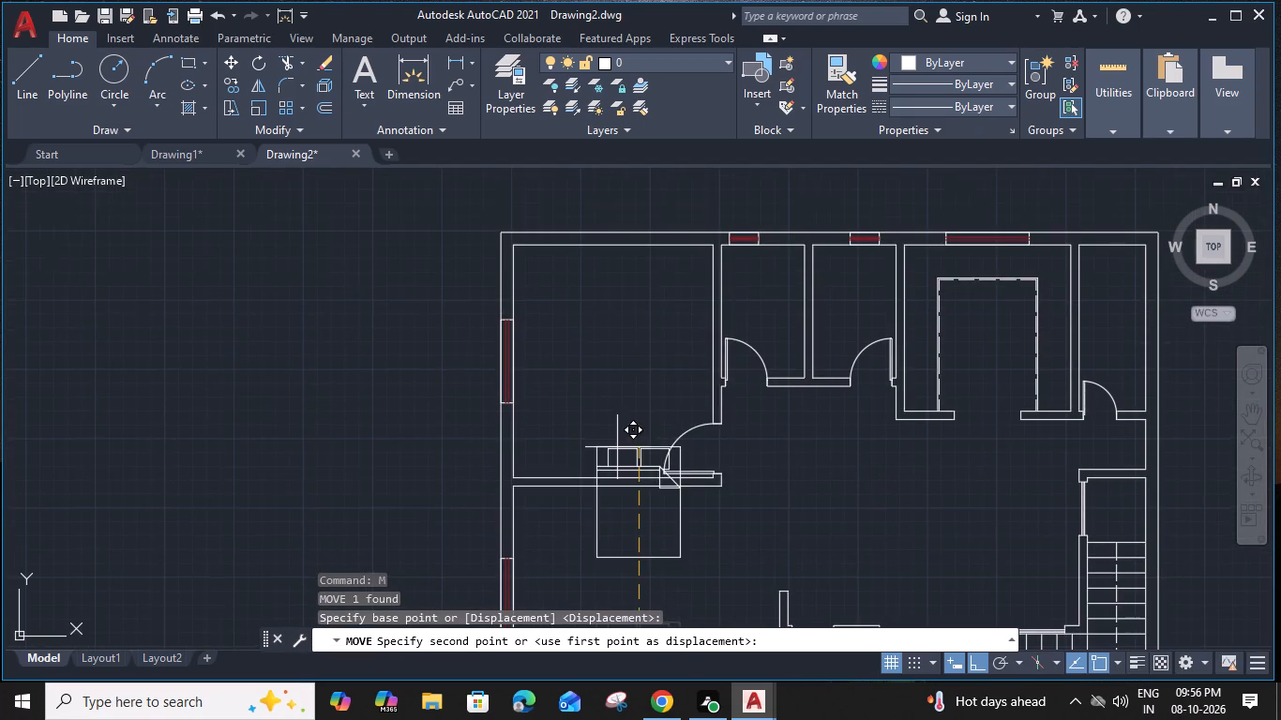
pyautogui.click(627, 283)
# Rotate the bed 90° counterclockwise about its northwest corner, so its head end faces the west wall.
pyautogui.click(607, 284)
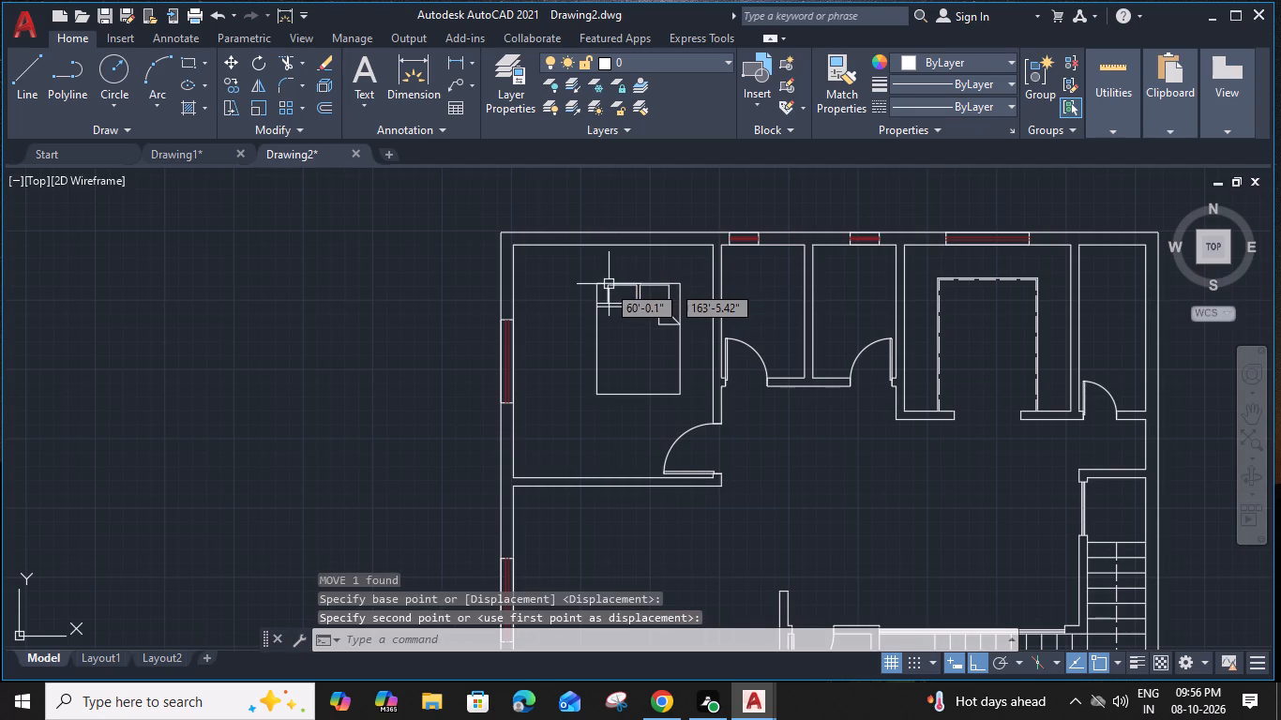
pyautogui.write('RO')
pyautogui.press('space')
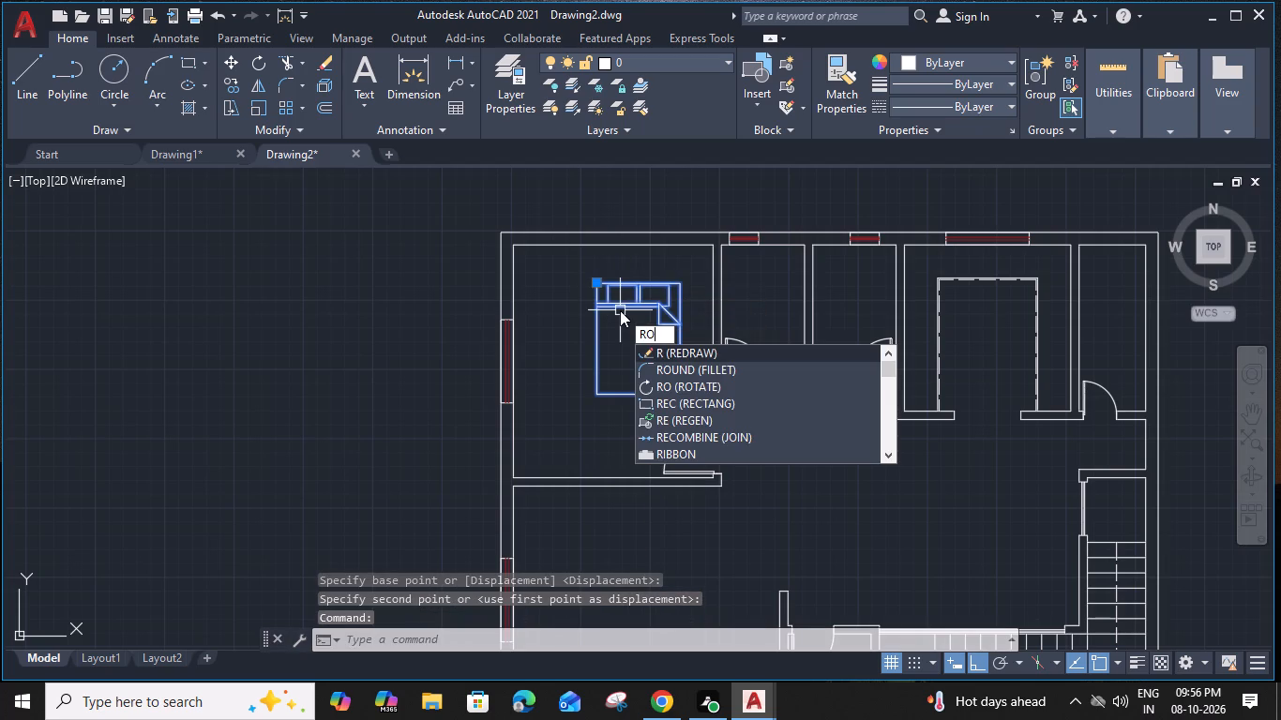
pyautogui.scroll(1, 597, 285)
pyautogui.click(597, 285)
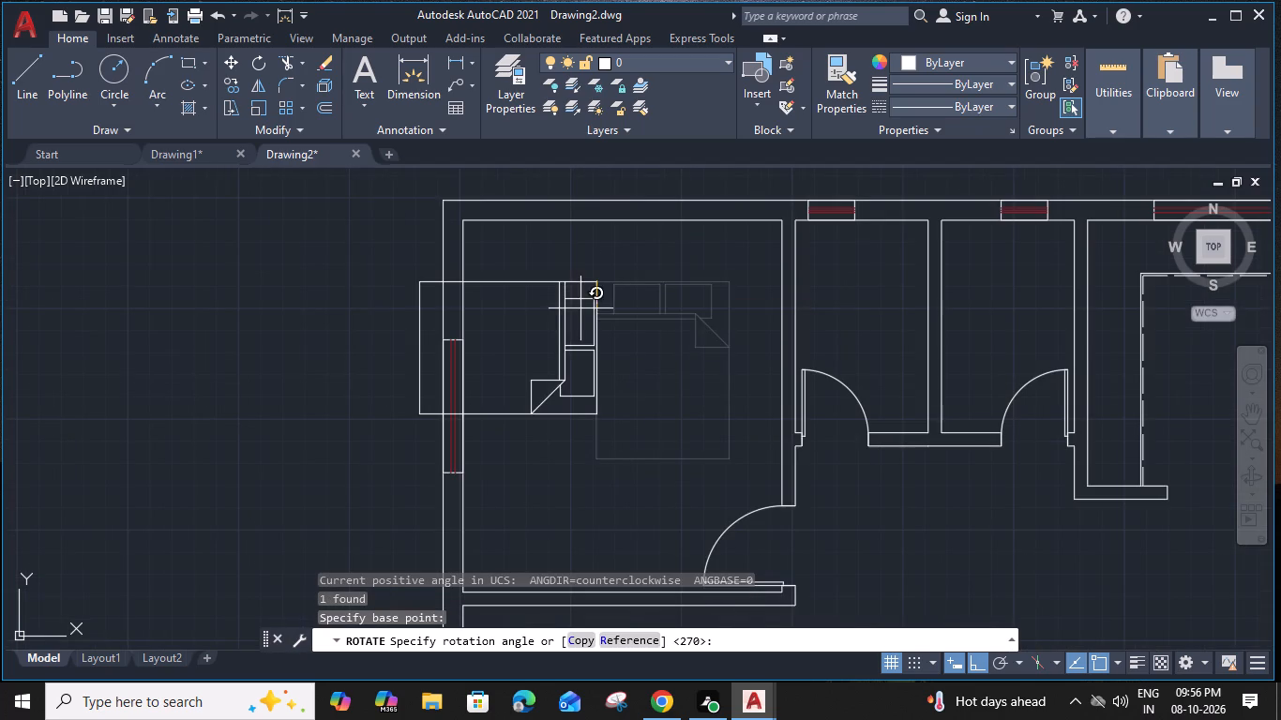
pyautogui.scroll(3, 599, 274)
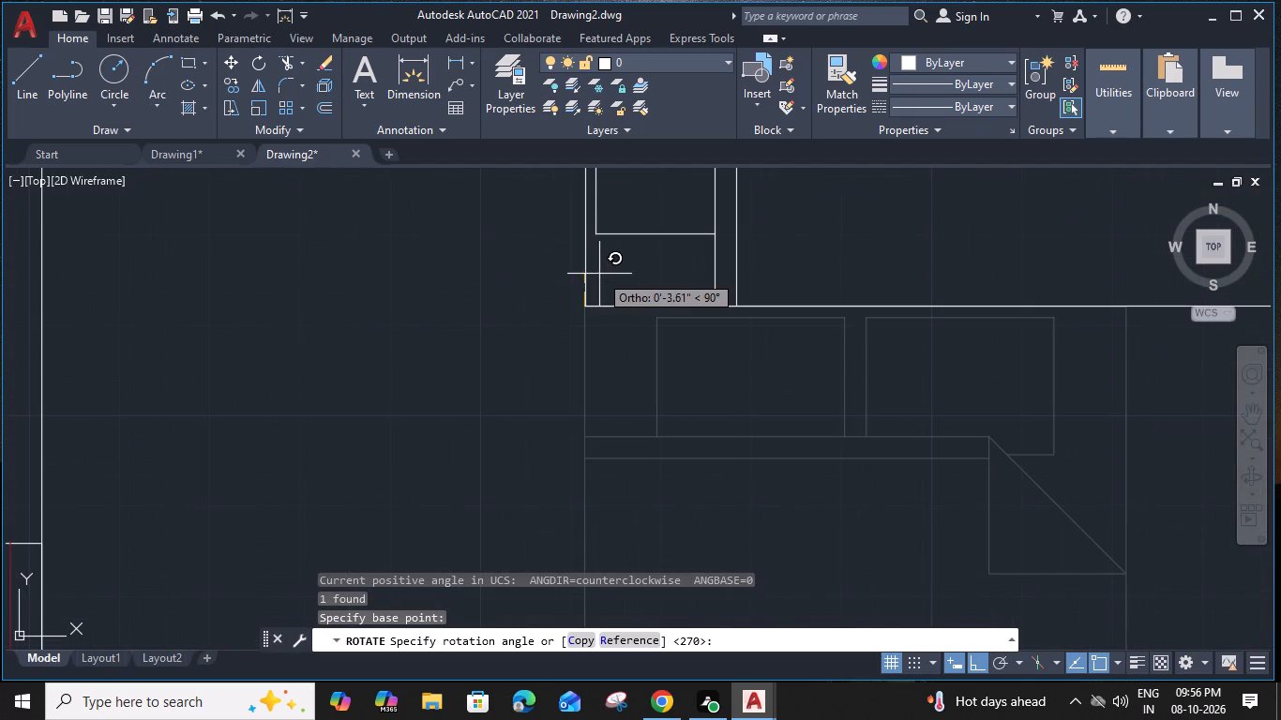
pyautogui.click(585, 262)
# Move the bed by its head-end midpoint to the midpoint of the west-wall window on the room's inner wall face.
pyautogui.scroll(-1, 585, 262)
pyautogui.click(585, 262)
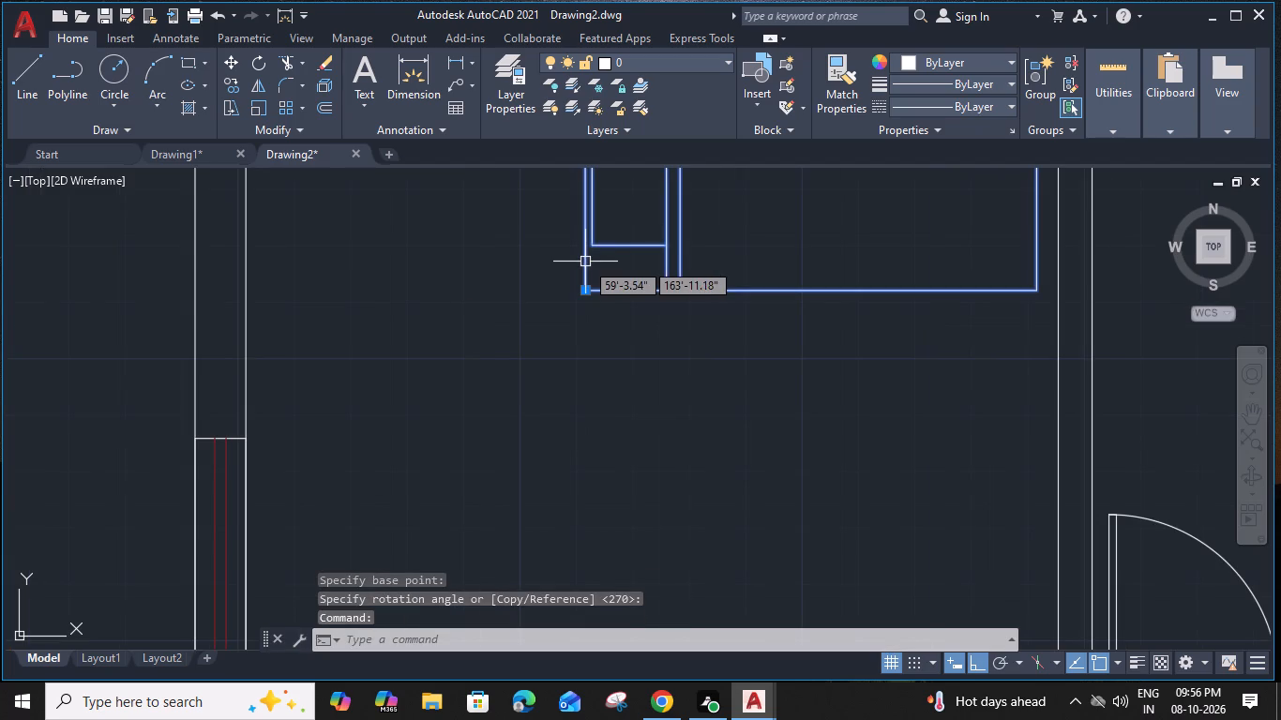
pyautogui.write('M')
pyautogui.press('space')
pyautogui.scroll(-3, 585, 262)
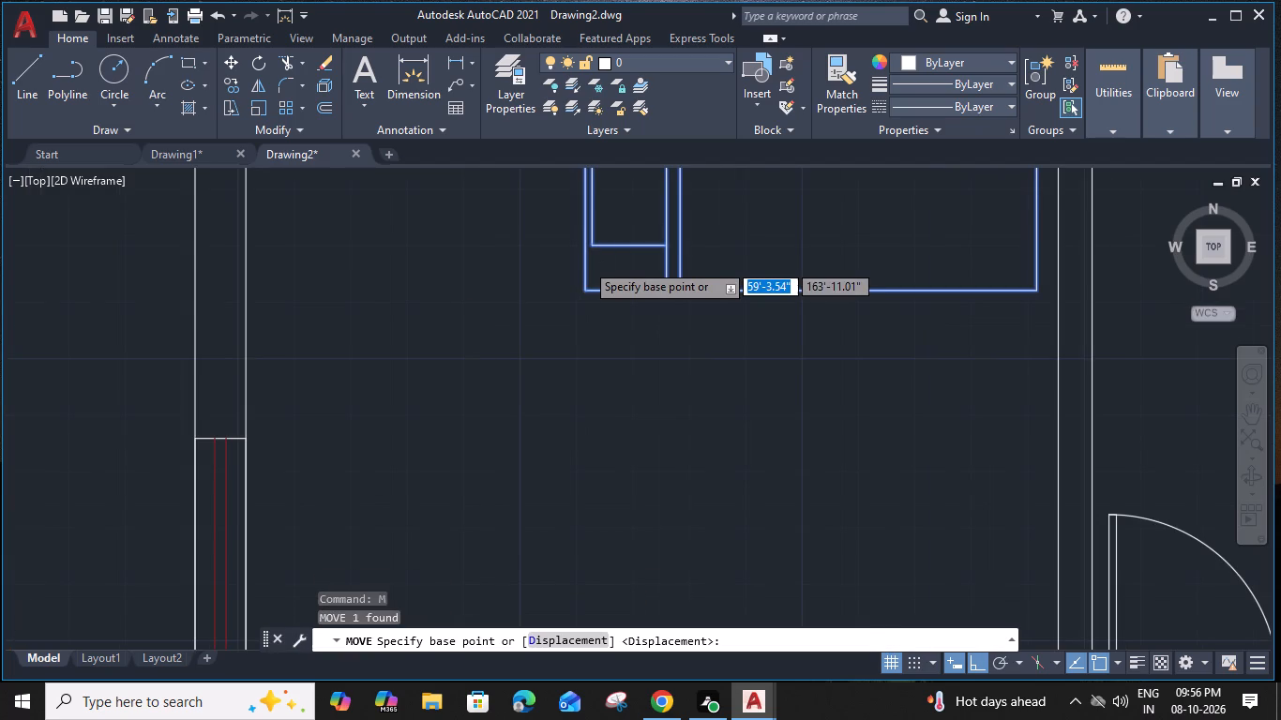
pyautogui.scroll(2, 583, 208)
pyautogui.click(586, 205)
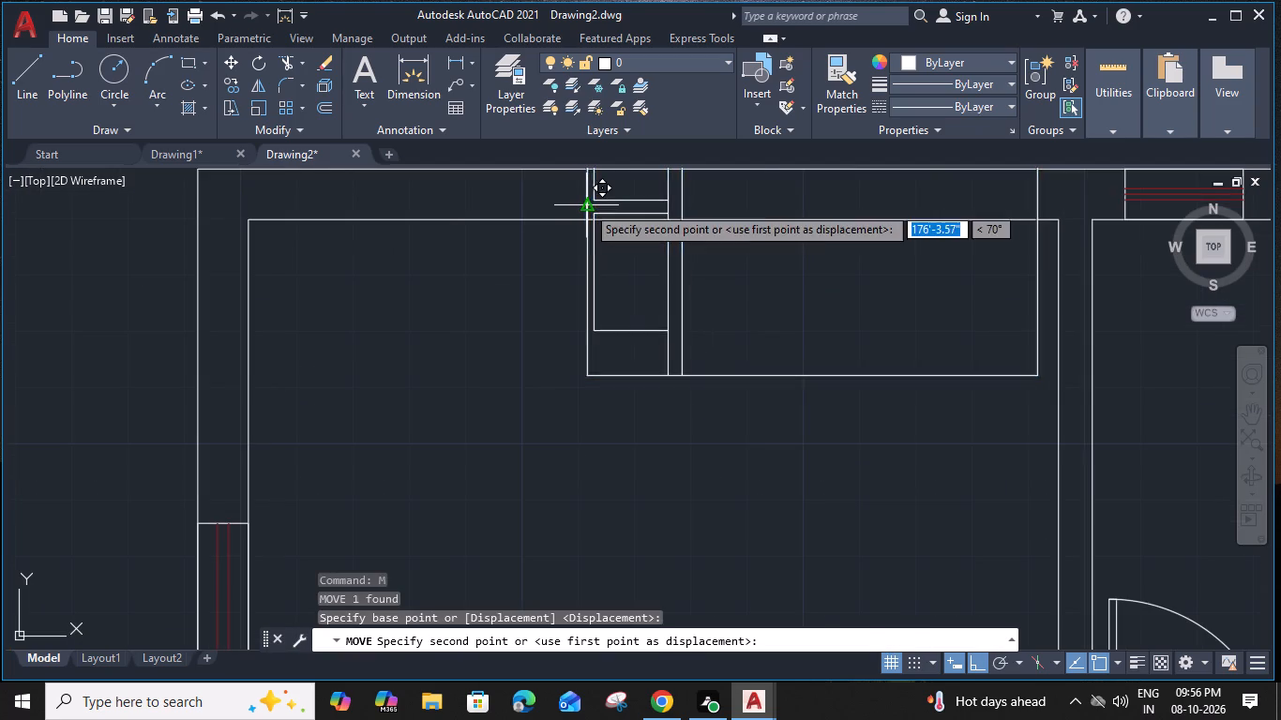
pyautogui.scroll(-2, 586, 205)
pyautogui.click(457, 399)
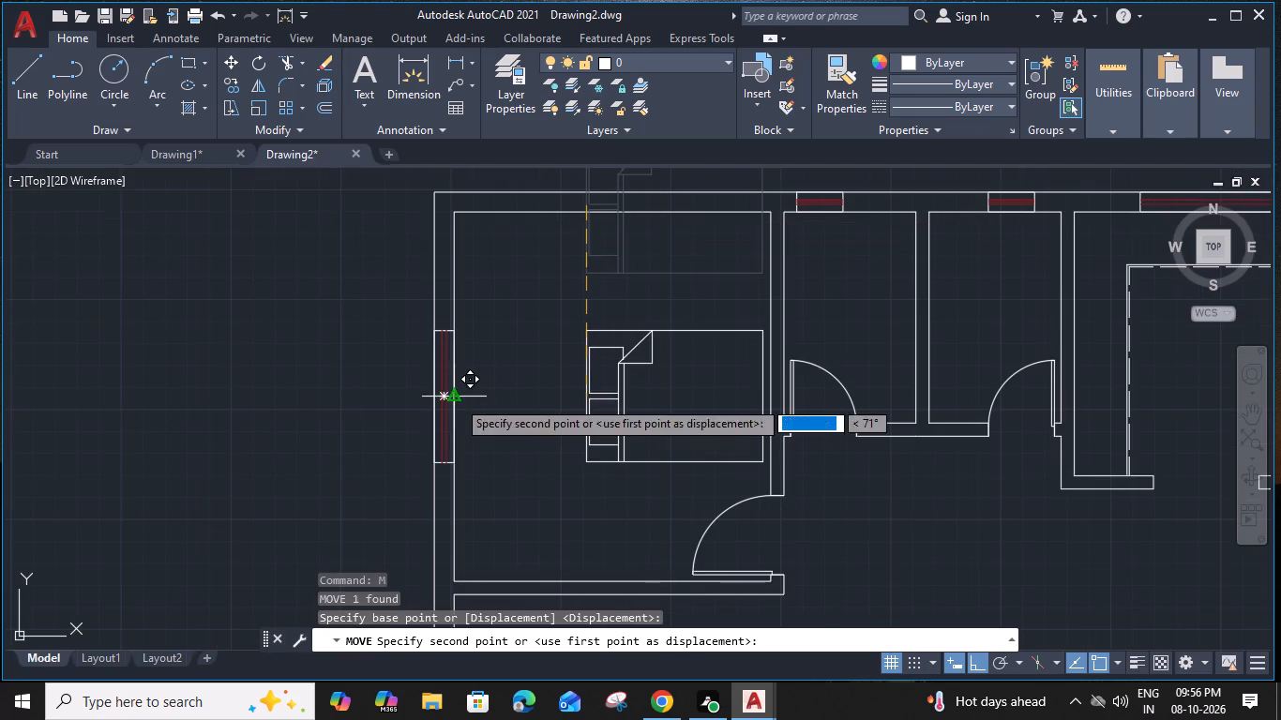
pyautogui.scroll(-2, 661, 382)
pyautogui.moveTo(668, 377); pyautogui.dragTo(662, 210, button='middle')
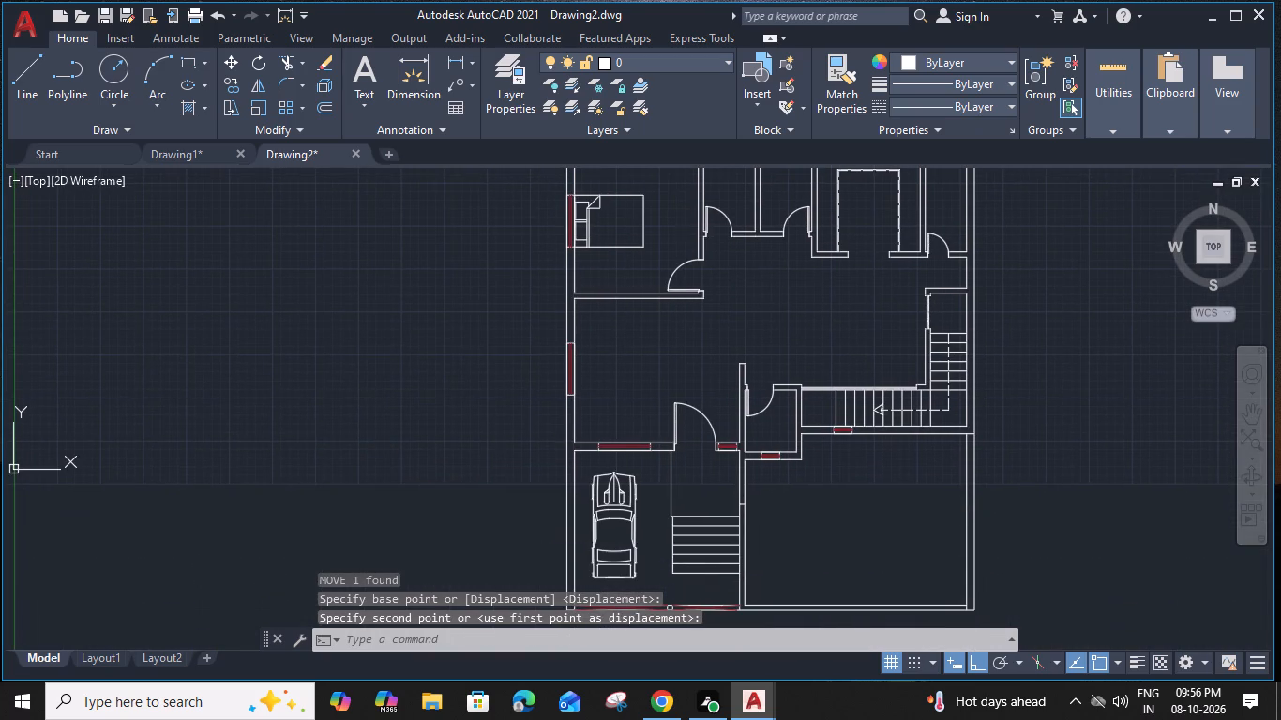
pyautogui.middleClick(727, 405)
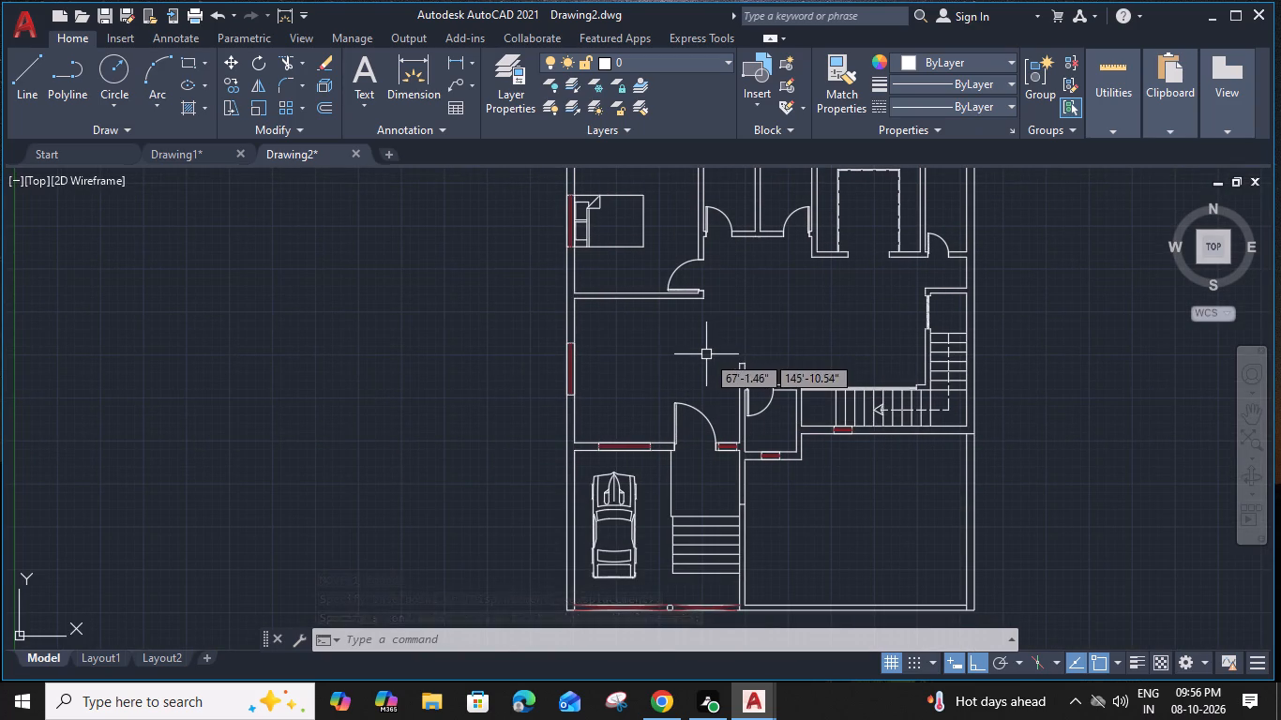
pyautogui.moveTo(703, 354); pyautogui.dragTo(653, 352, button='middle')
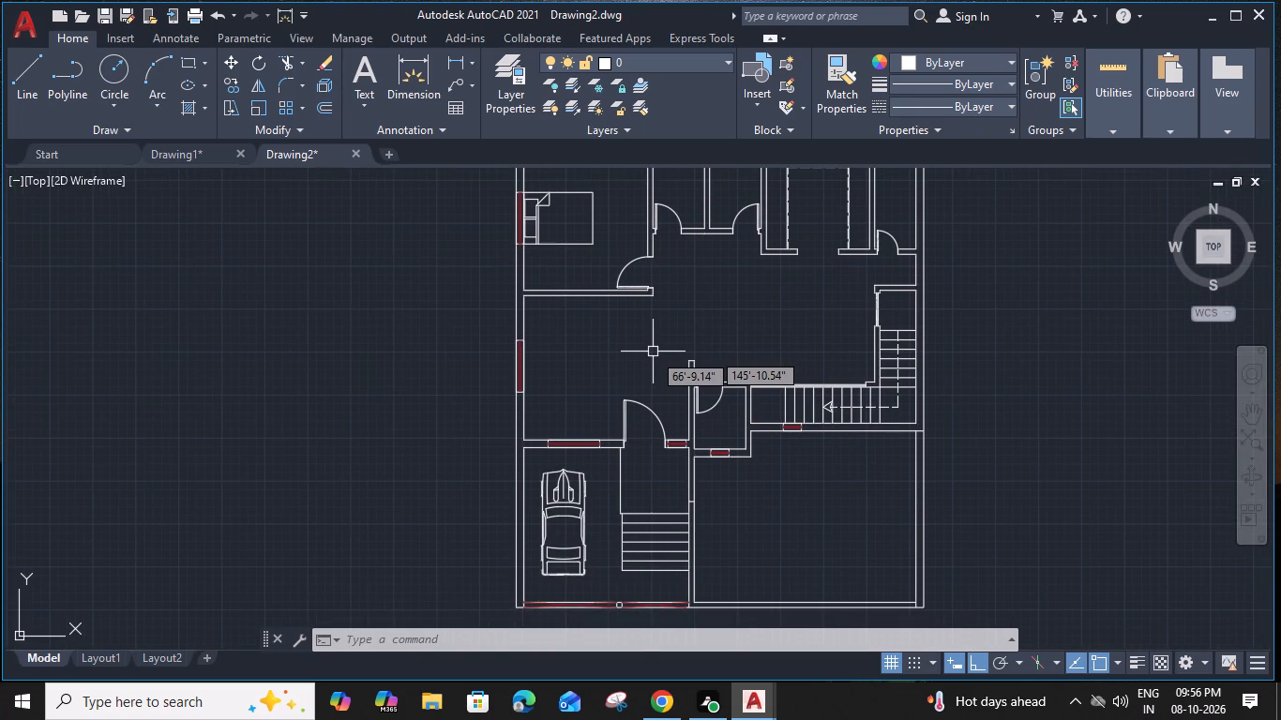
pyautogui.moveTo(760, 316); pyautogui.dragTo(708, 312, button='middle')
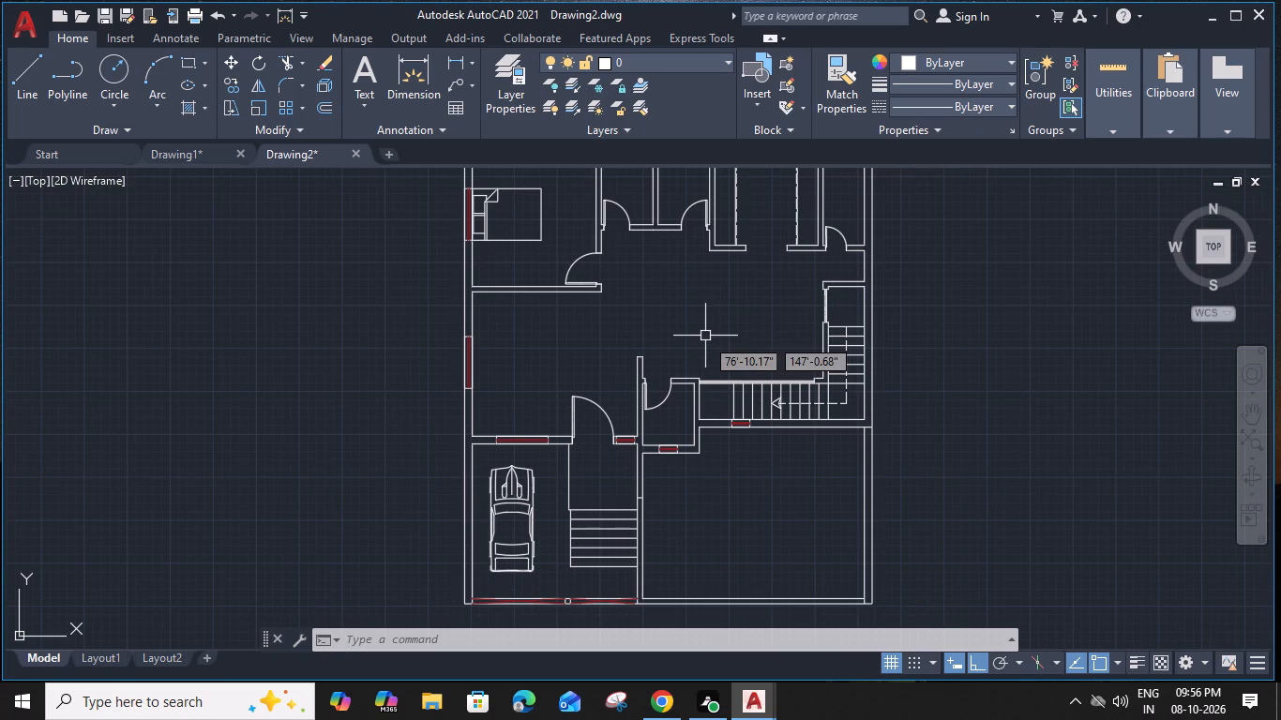
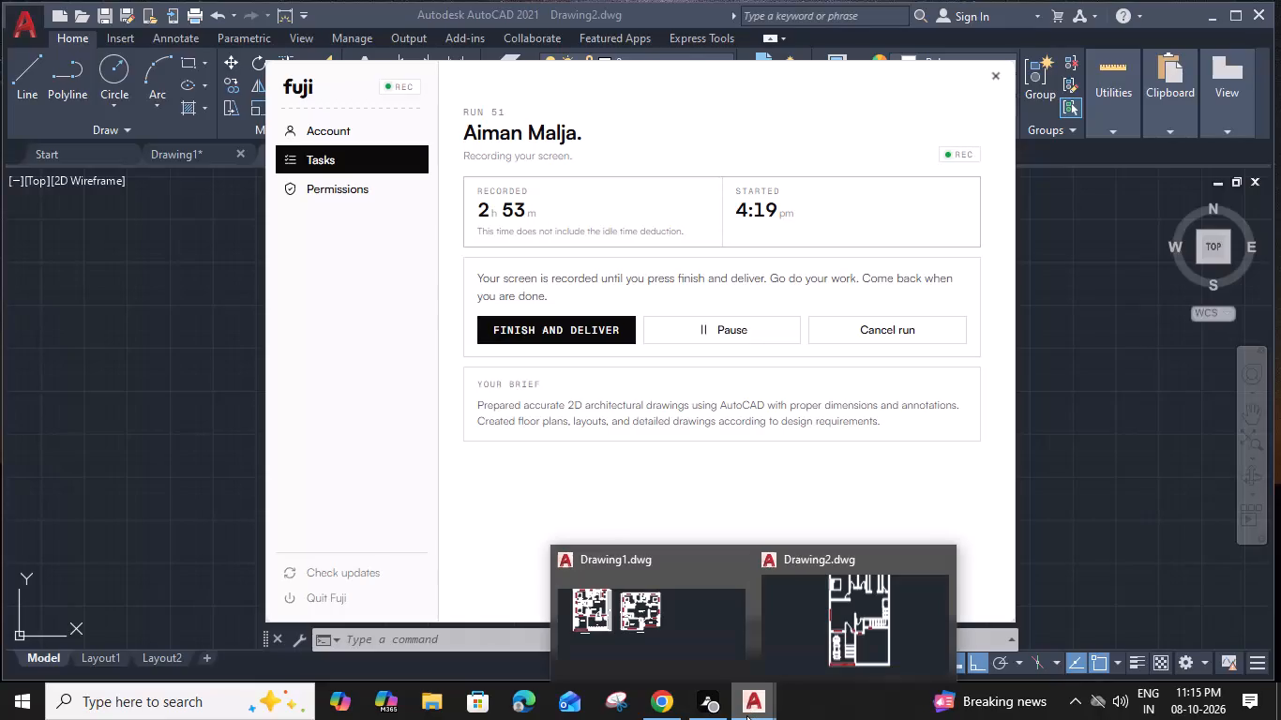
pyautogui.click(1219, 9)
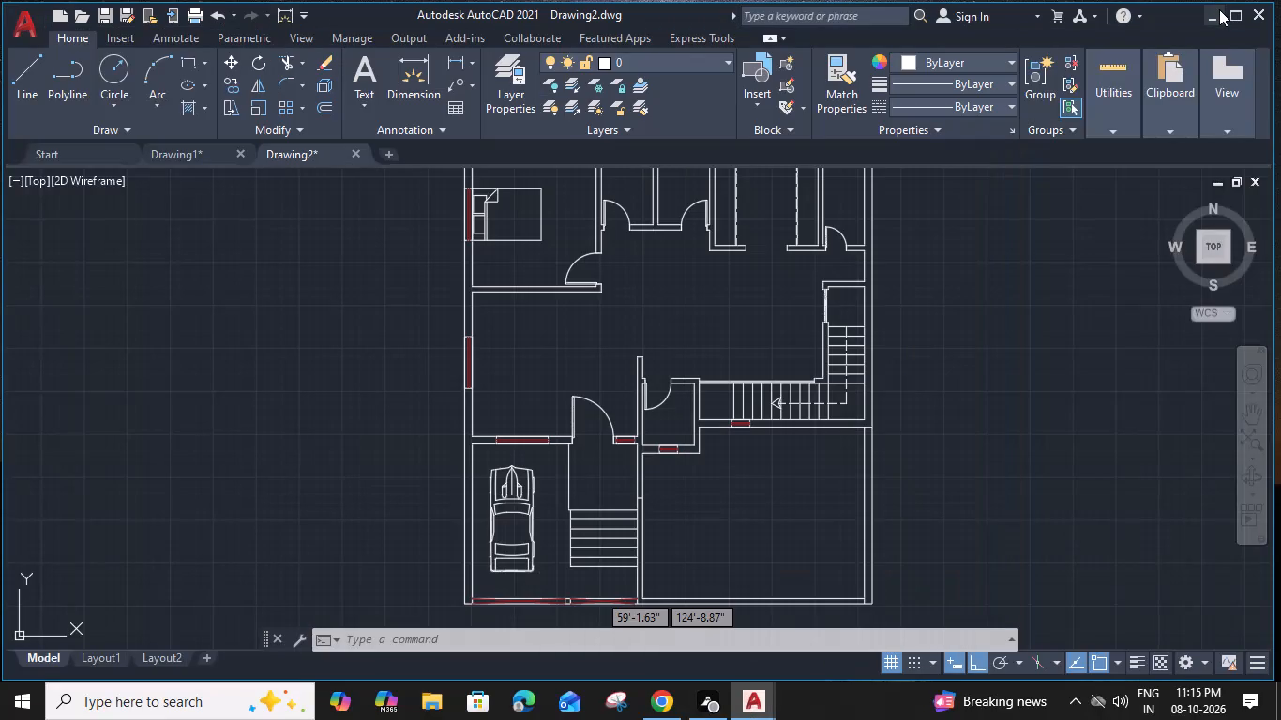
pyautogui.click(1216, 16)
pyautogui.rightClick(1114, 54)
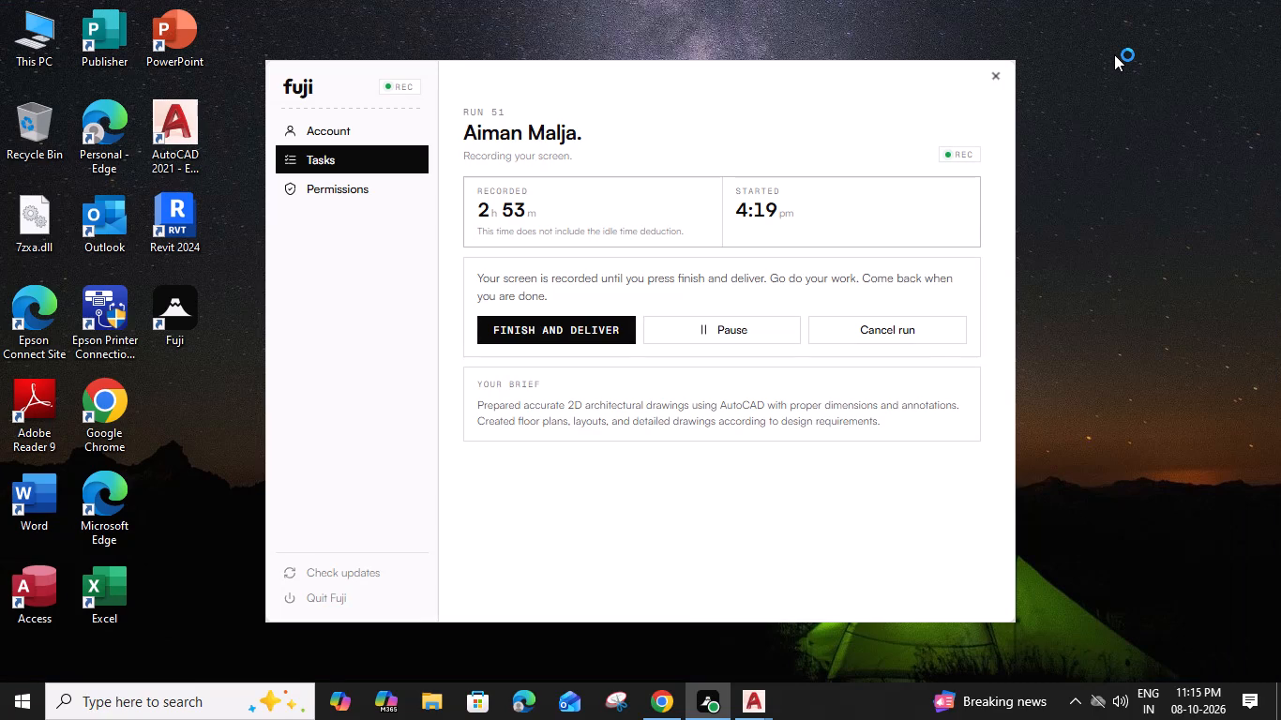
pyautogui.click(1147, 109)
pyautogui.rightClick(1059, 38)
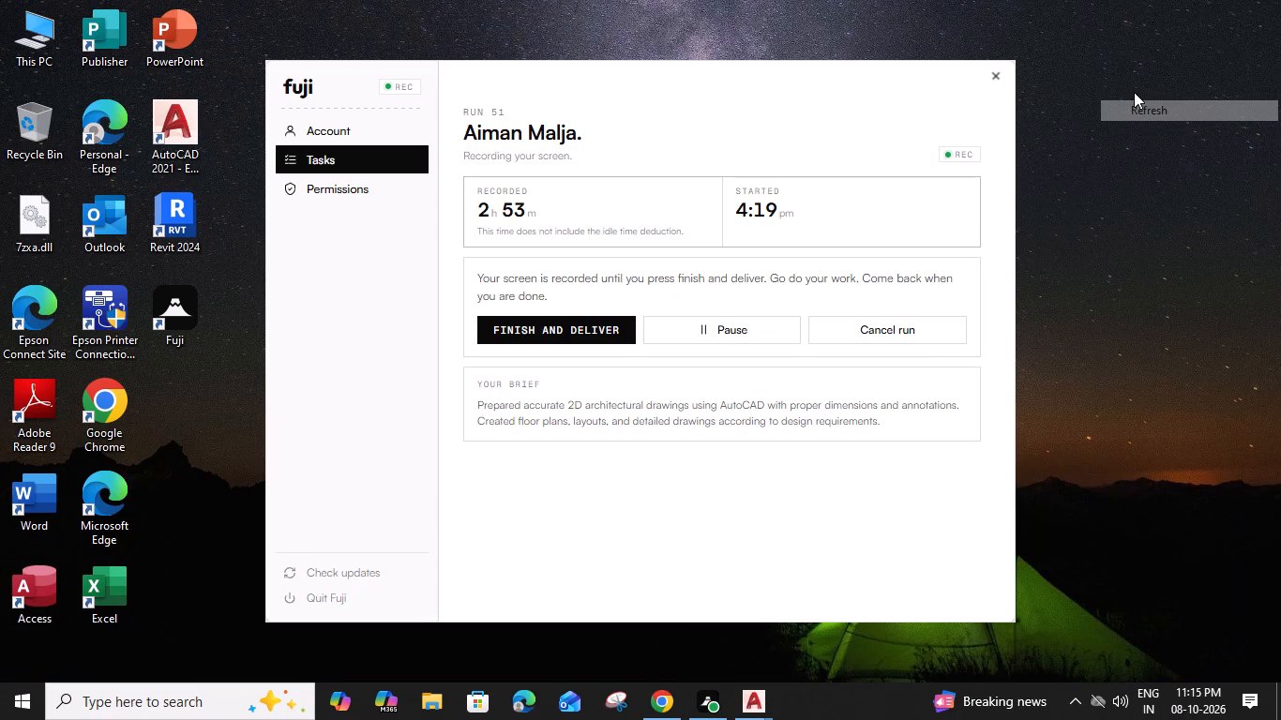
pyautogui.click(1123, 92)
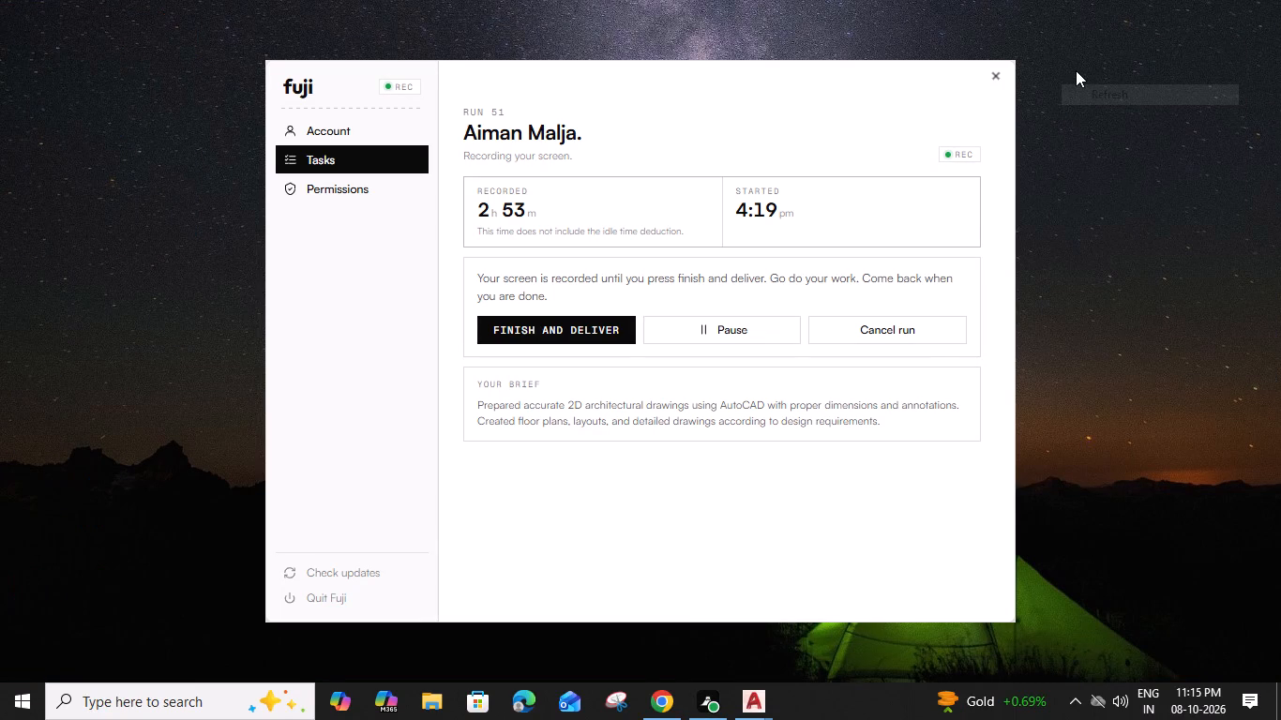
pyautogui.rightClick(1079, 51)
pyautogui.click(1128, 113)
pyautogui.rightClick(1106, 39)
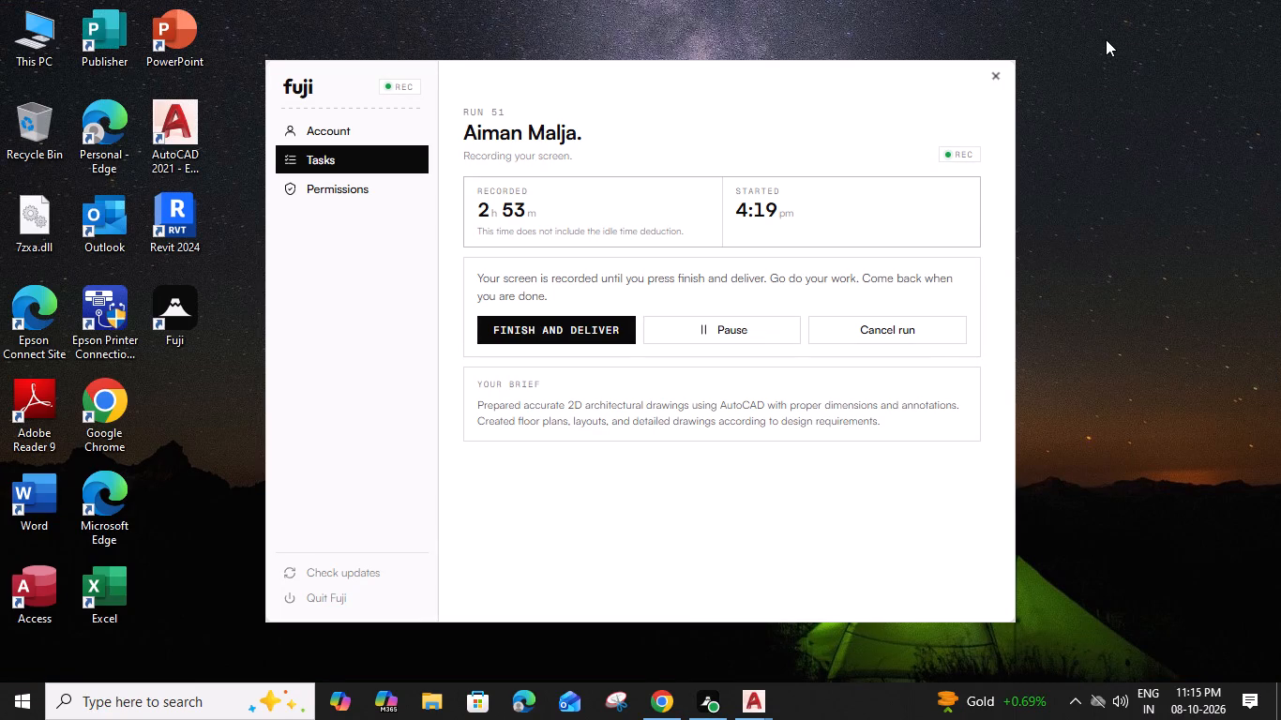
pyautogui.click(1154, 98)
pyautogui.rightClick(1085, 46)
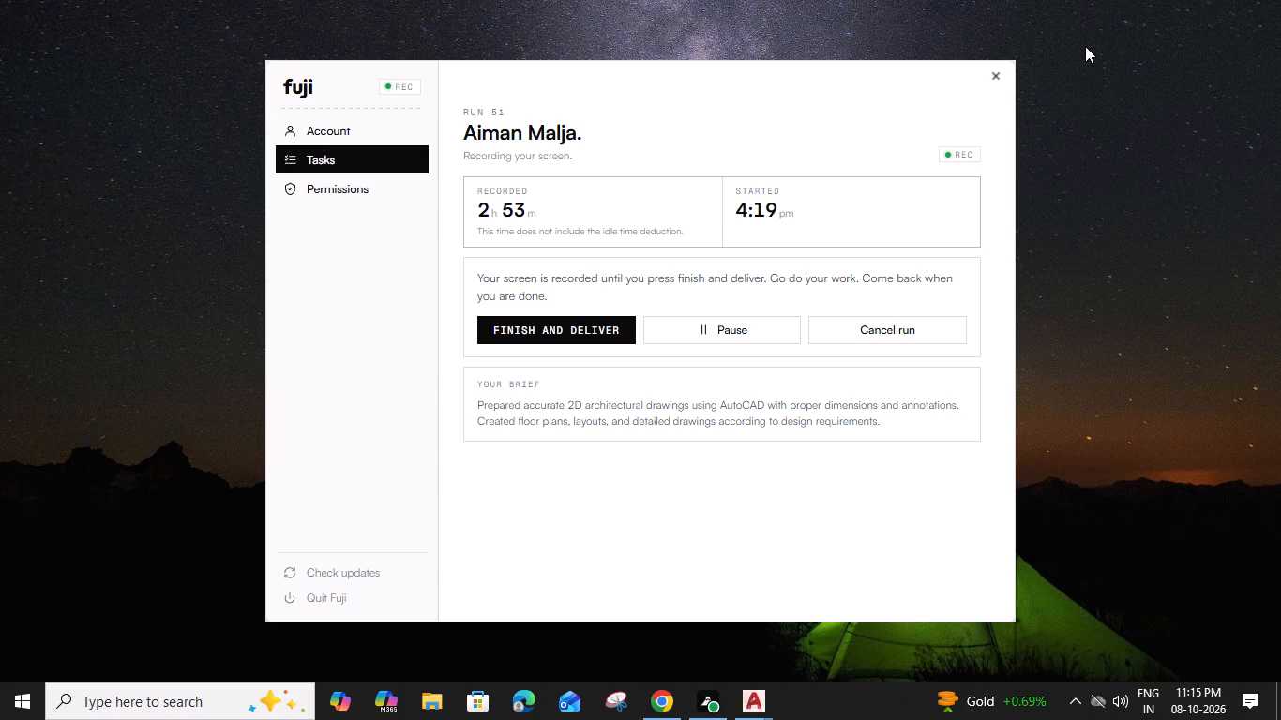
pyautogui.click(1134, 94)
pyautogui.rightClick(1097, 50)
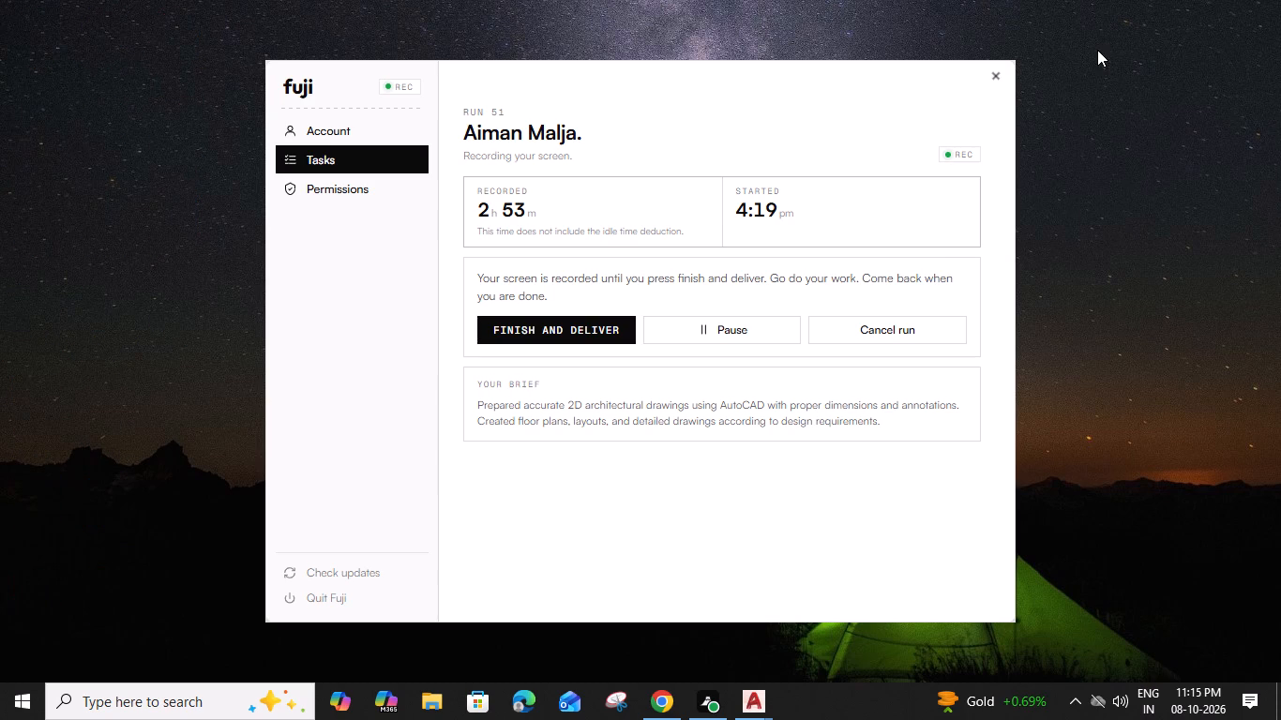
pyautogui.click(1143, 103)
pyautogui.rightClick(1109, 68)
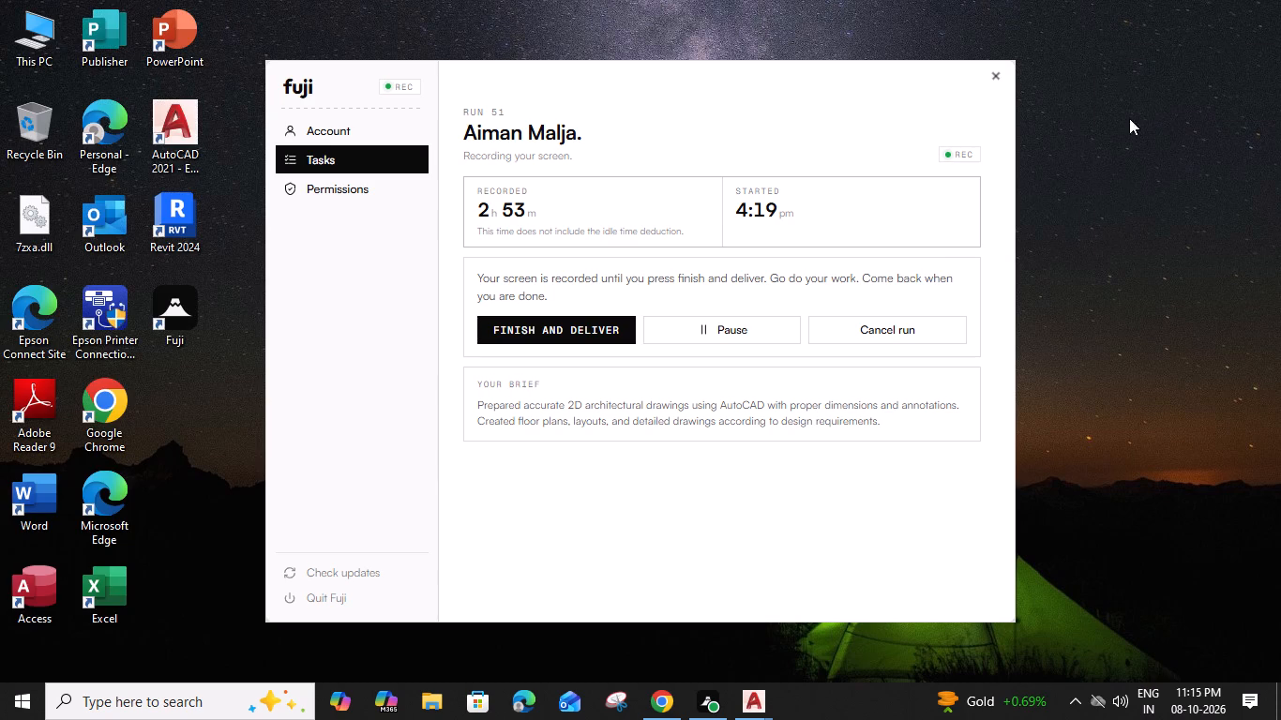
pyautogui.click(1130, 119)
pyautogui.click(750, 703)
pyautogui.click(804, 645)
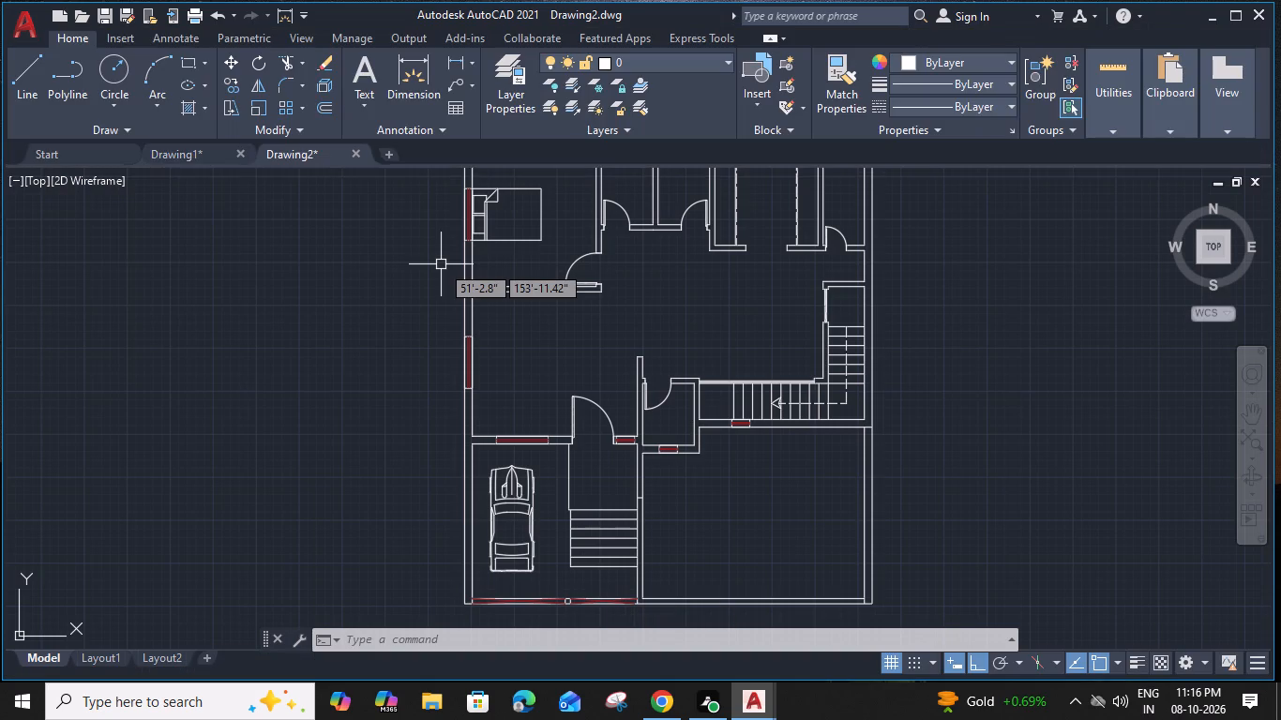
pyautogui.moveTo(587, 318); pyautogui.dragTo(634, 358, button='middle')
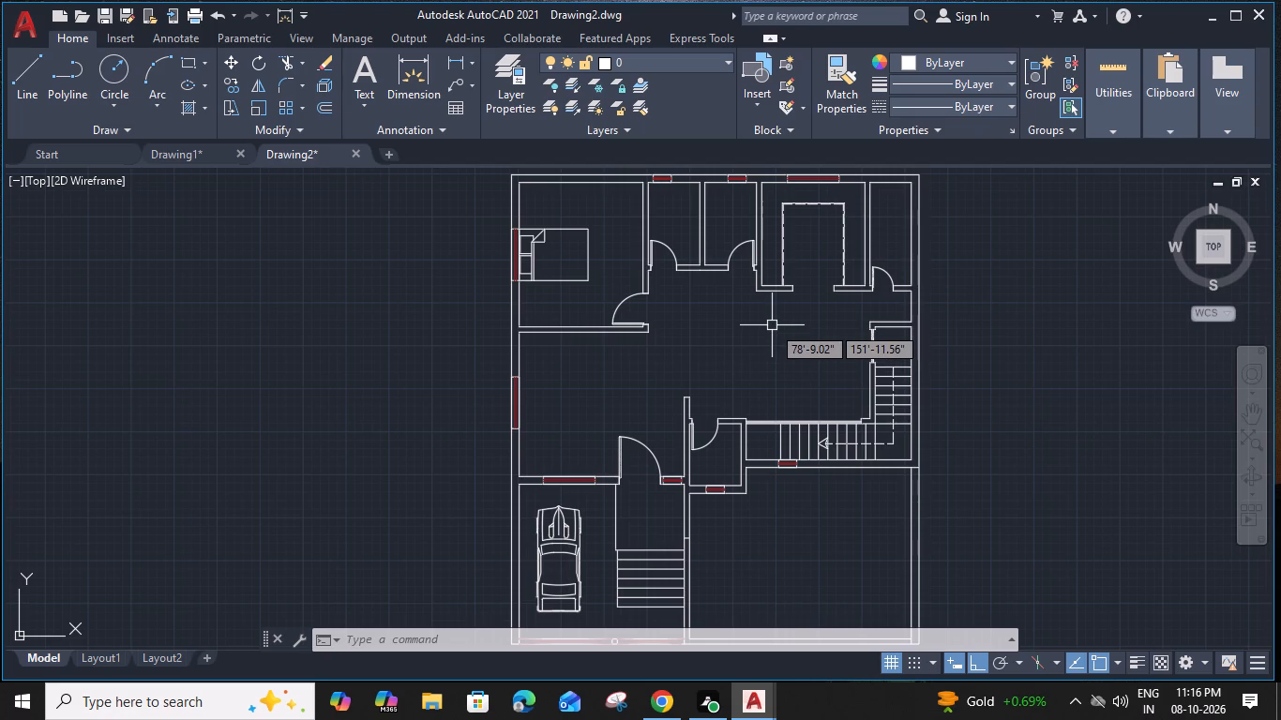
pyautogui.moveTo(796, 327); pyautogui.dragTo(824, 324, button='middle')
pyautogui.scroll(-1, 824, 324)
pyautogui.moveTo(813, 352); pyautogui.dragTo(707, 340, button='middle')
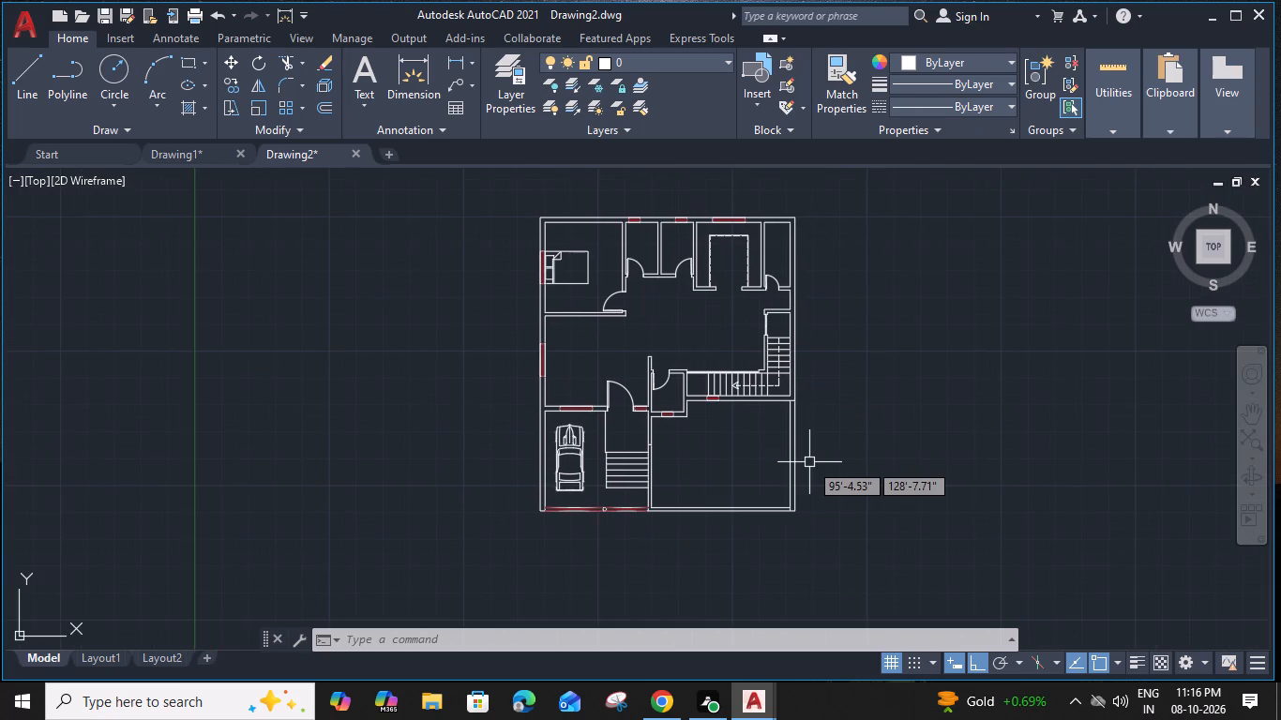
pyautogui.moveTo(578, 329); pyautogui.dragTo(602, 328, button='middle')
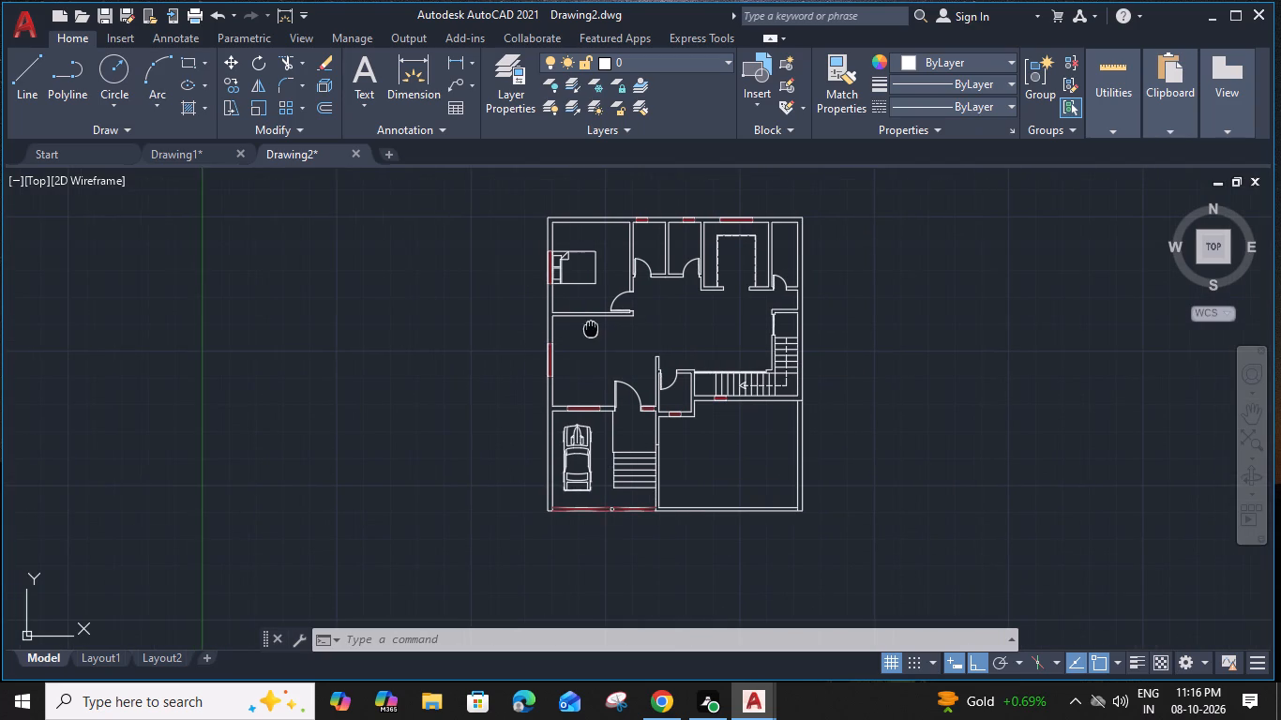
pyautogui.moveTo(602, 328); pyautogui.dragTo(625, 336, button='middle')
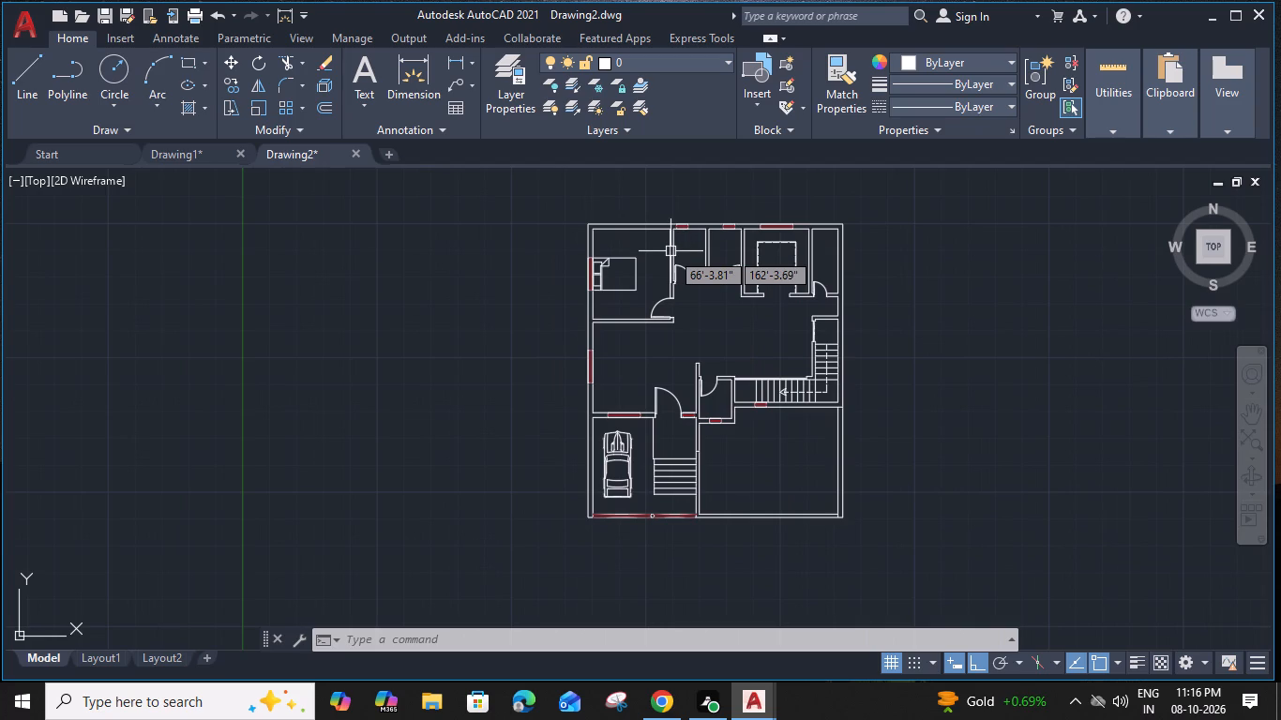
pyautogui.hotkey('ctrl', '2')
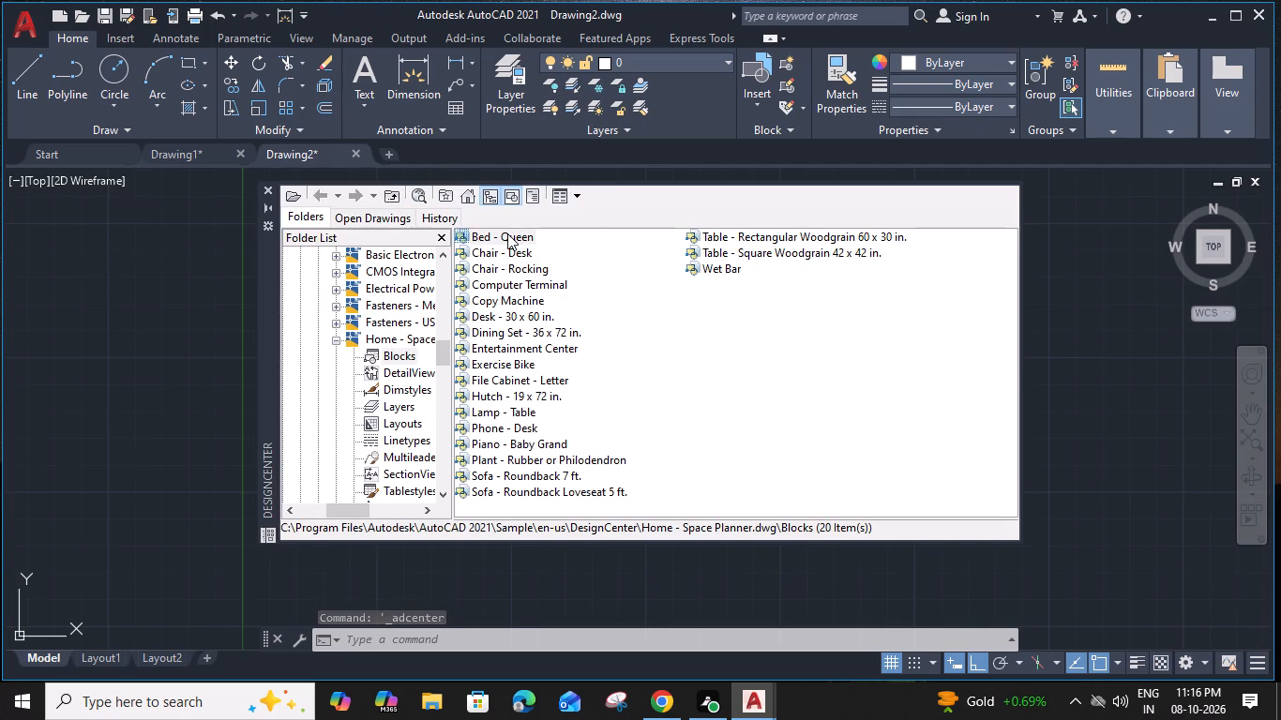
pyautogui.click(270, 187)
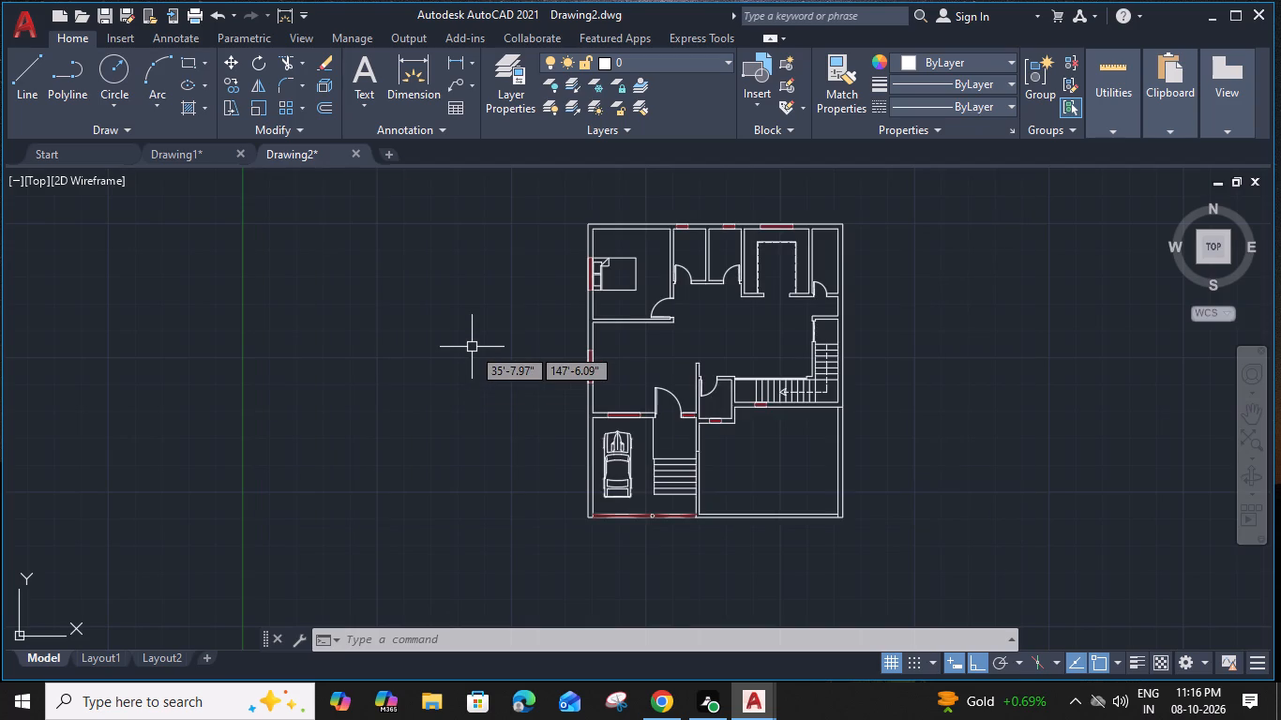
# Insert the Toilet - Imperial block from the architectural tool palette into the lower west room, then close the tool palettes.
pyautogui.hotkey('ctrl', '3')
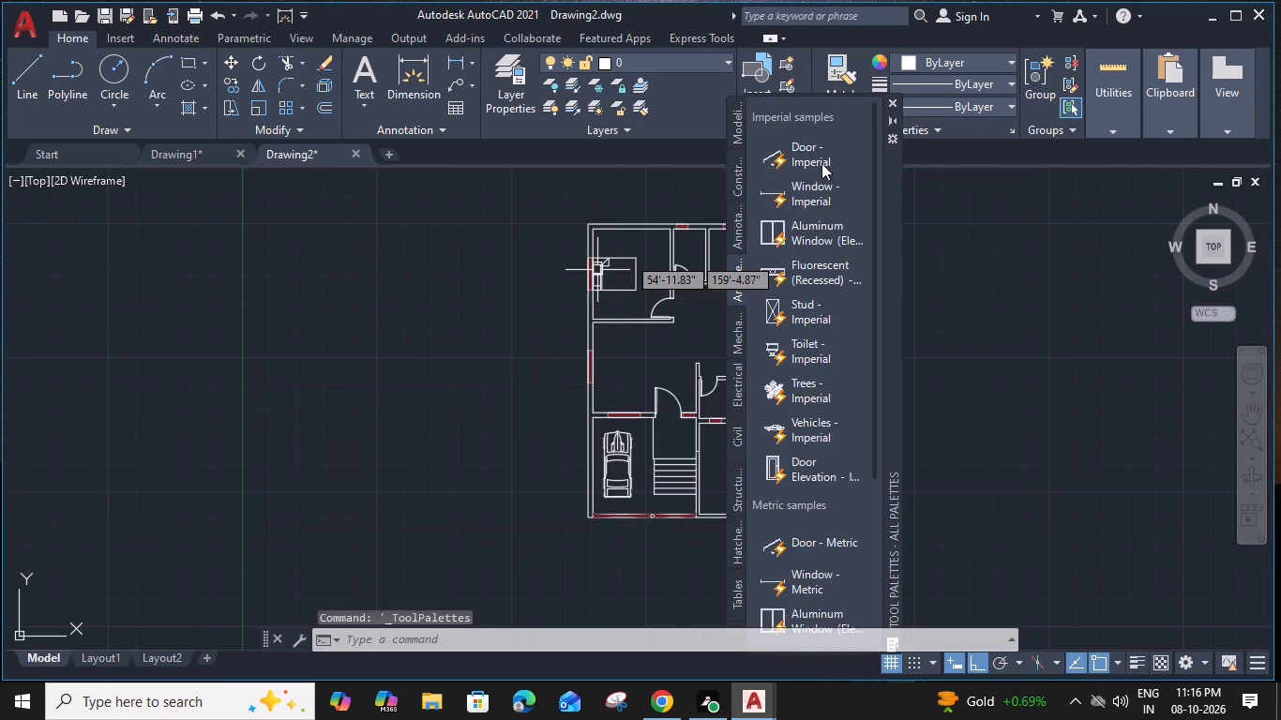
pyautogui.click(819, 158)
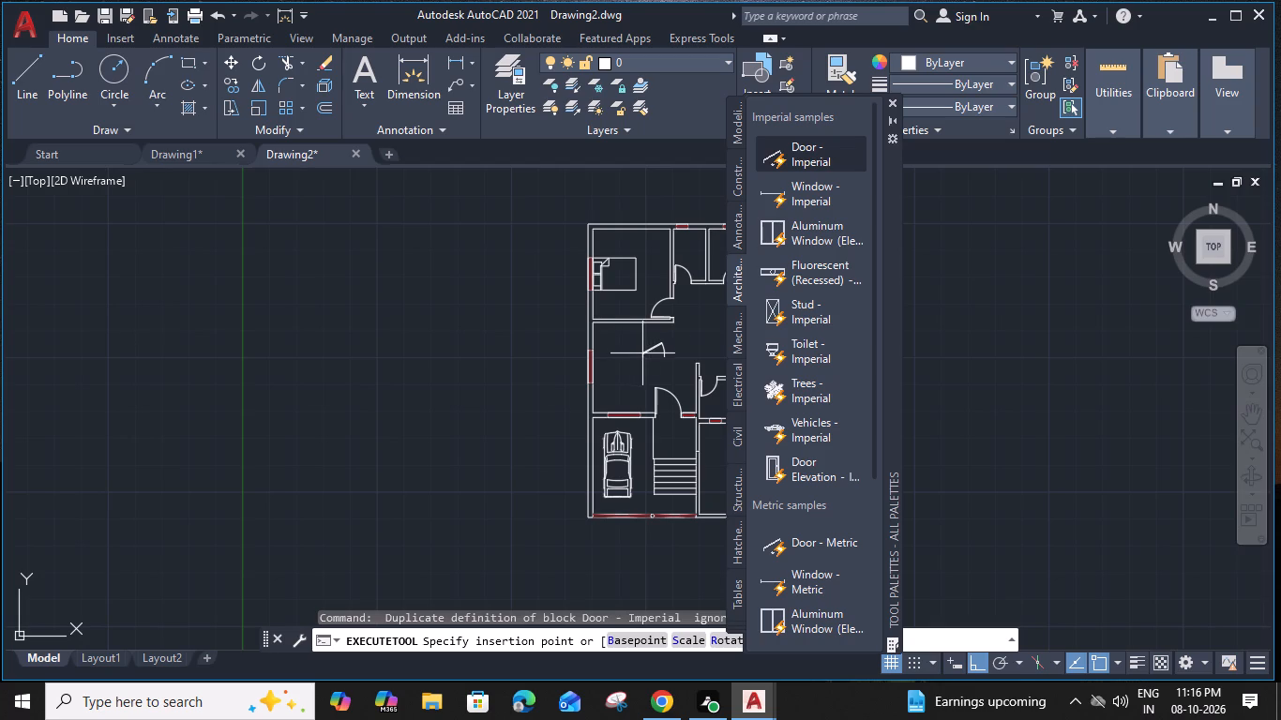
pyautogui.press('Escape')
pyautogui.click(799, 356)
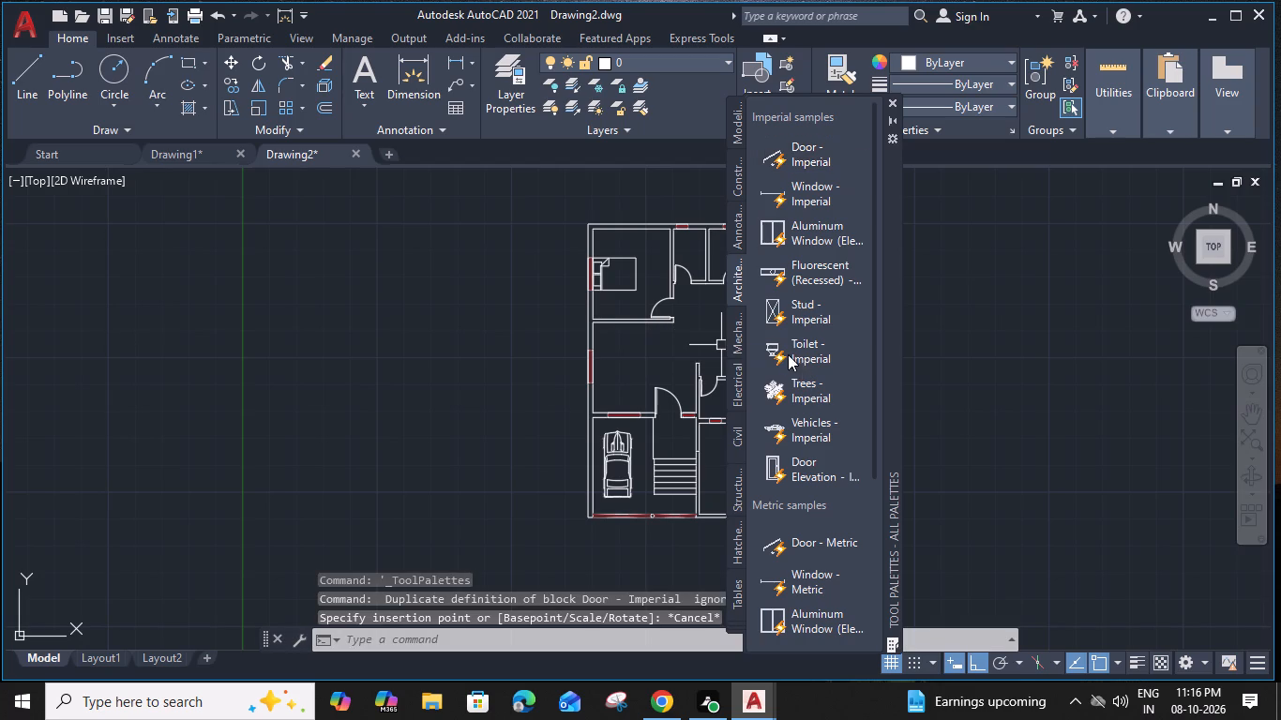
pyautogui.click(659, 355)
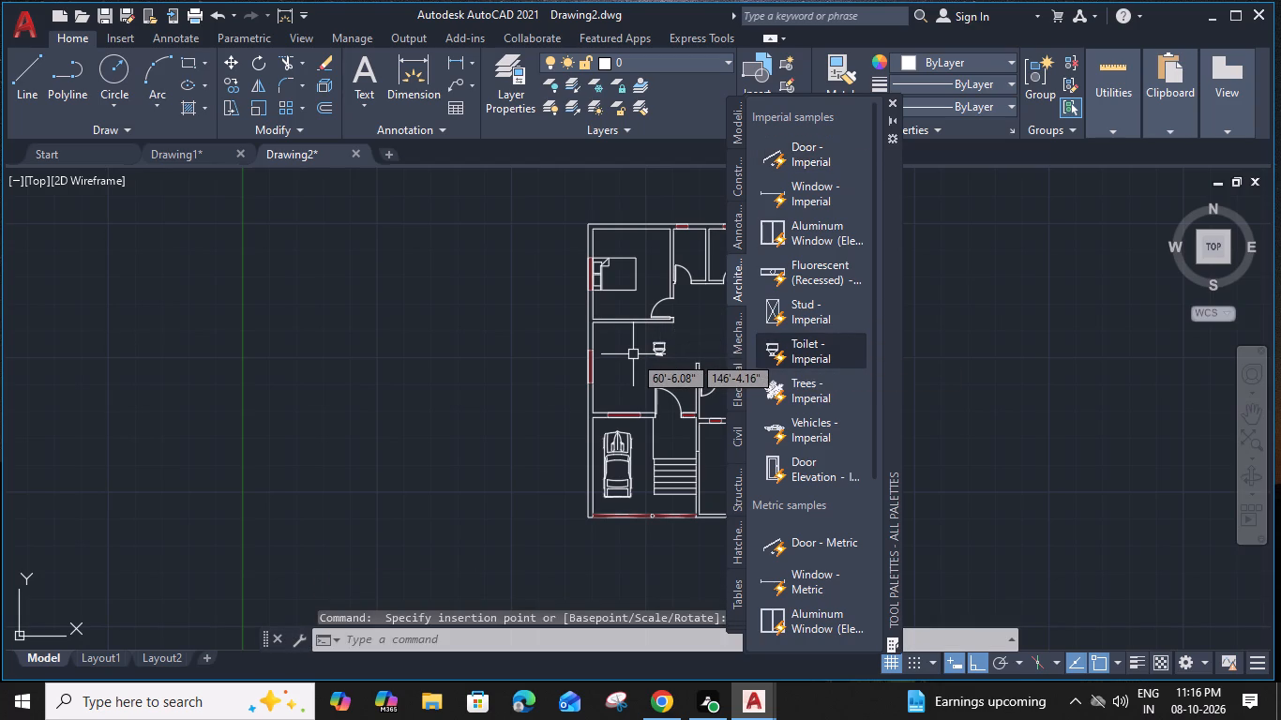
pyautogui.click(890, 97)
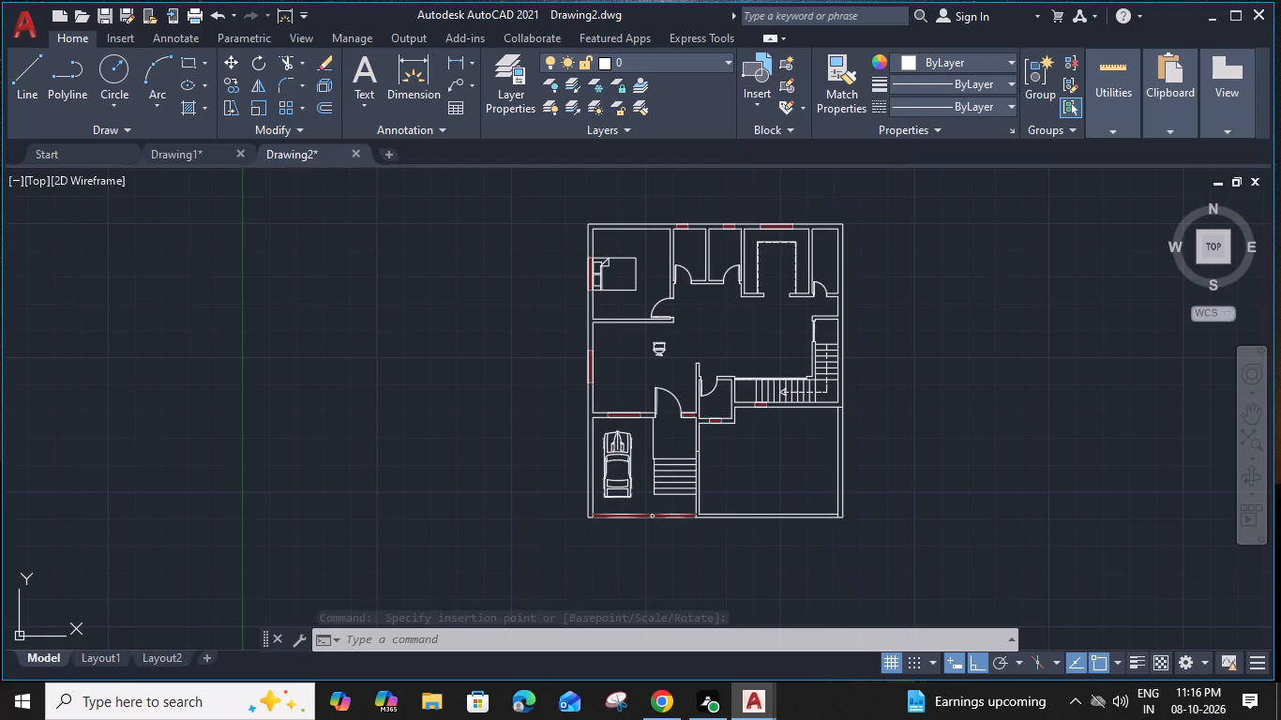
# Change the inserted toilet block's display from the front view to the plan view with the elongated bowl.
pyautogui.scroll(3, 649, 330)
pyautogui.click(672, 397)
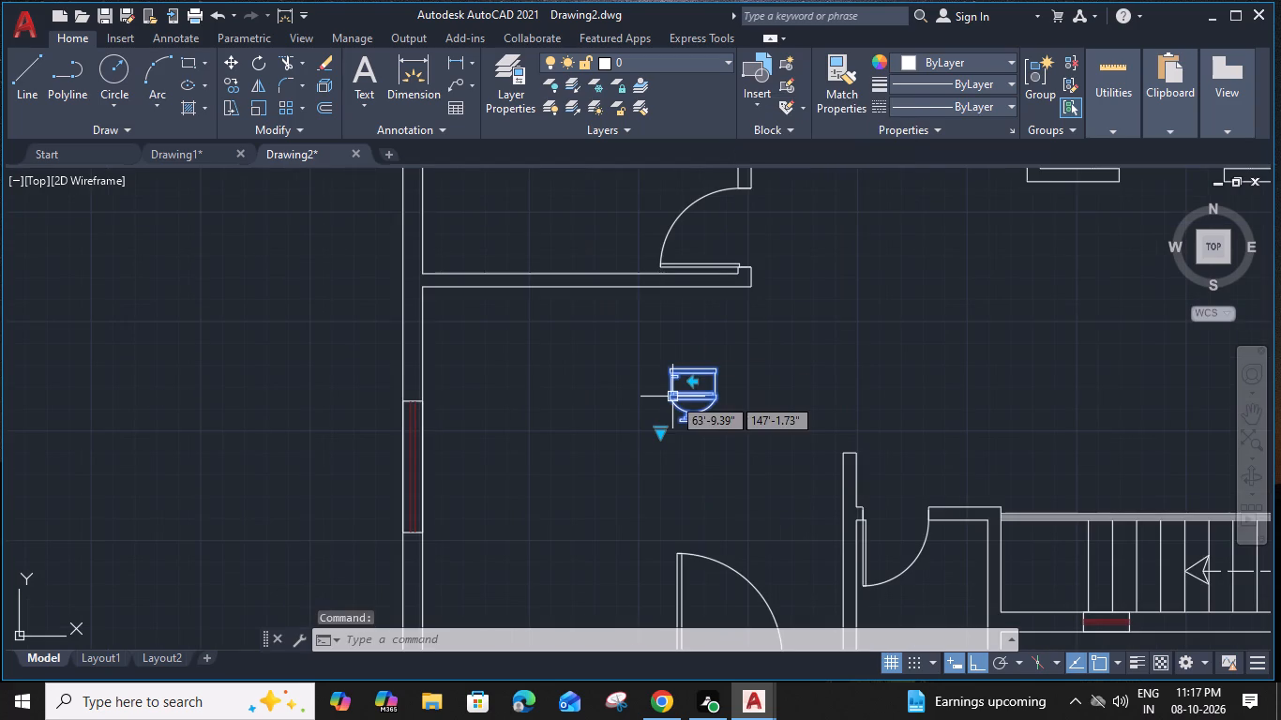
pyautogui.click(663, 429)
pyautogui.click(701, 453)
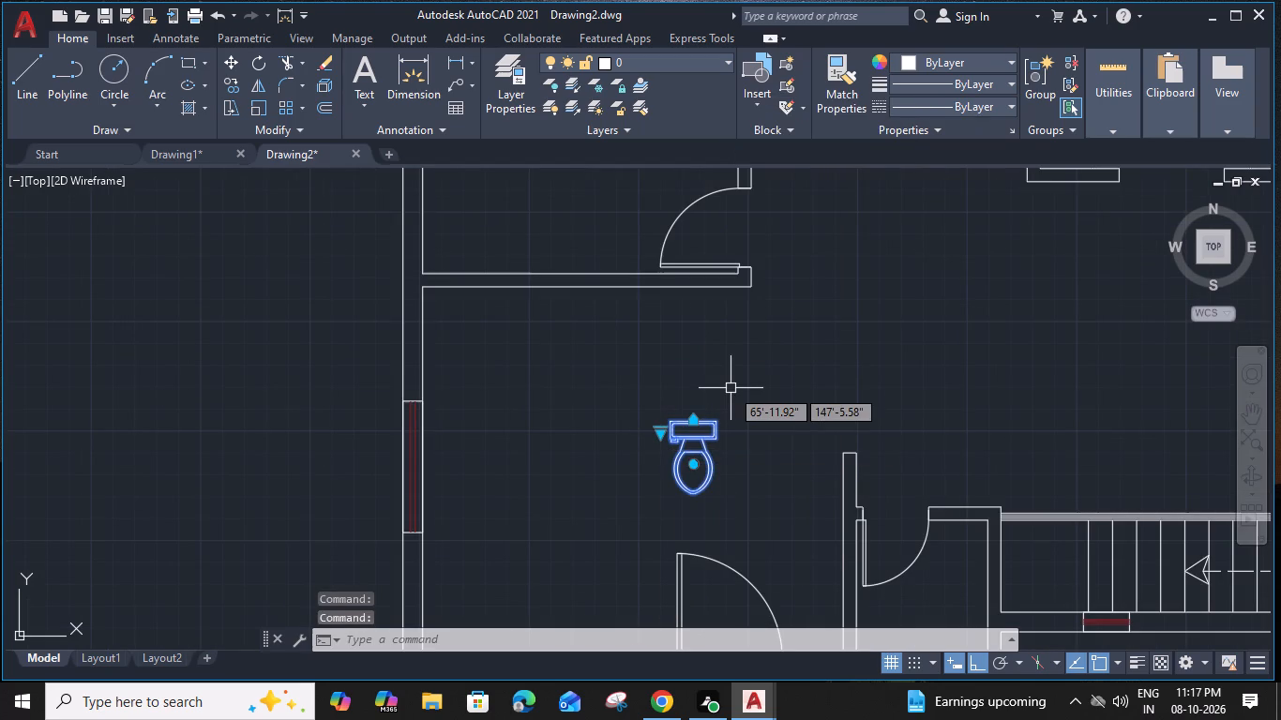
# Rotate the toilet 90° counterclockwise about its tank's northeast corner, so the bowl points east.
pyautogui.write('RO')
pyautogui.press('space')
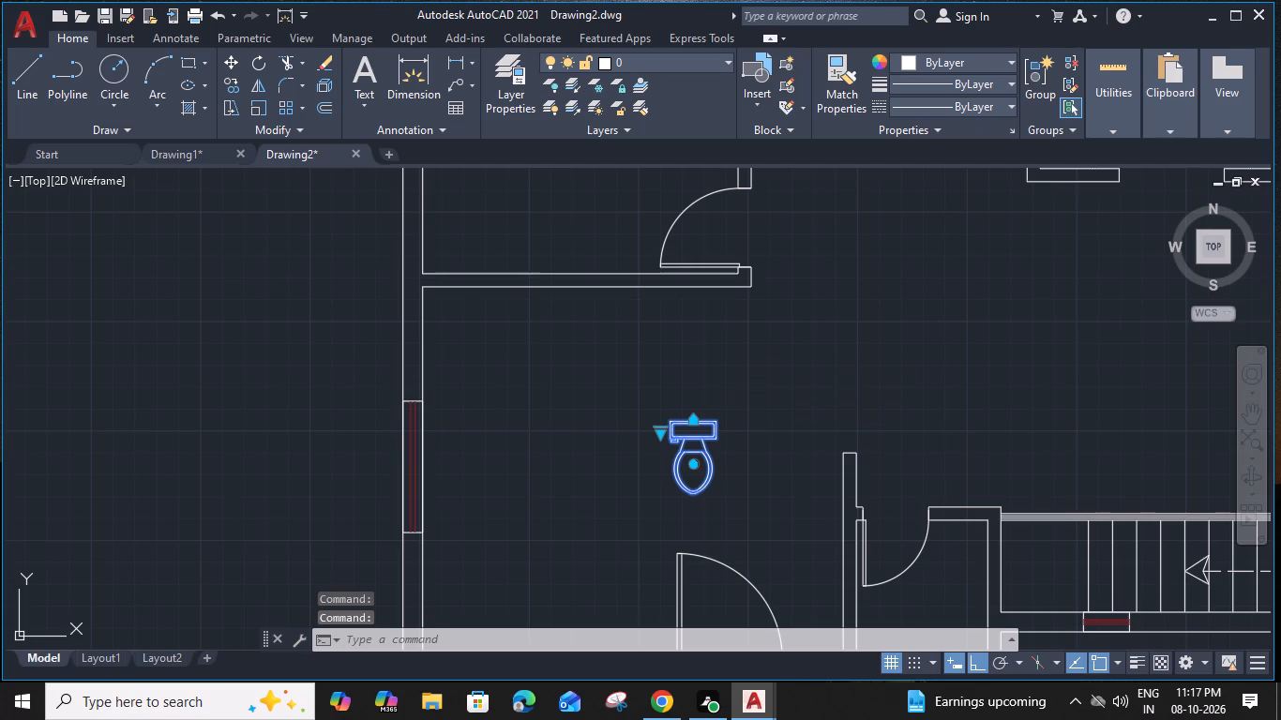
pyautogui.scroll(1, 700, 468)
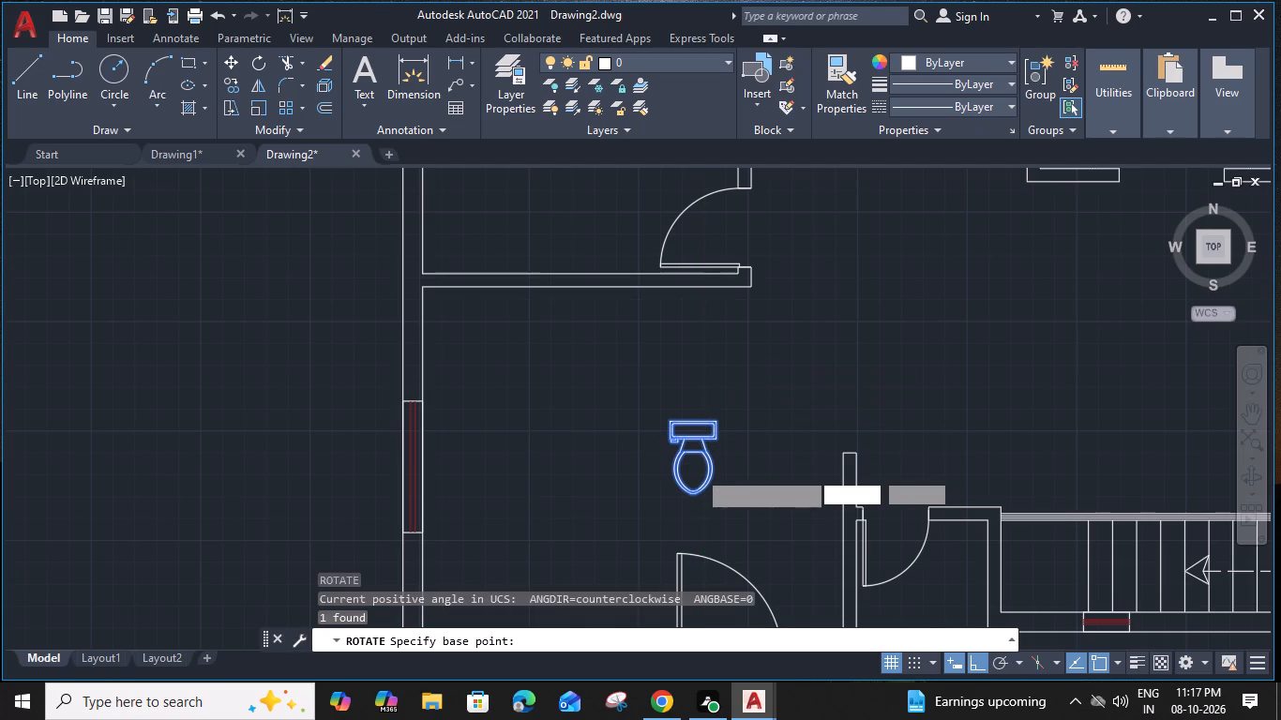
pyautogui.click(731, 397)
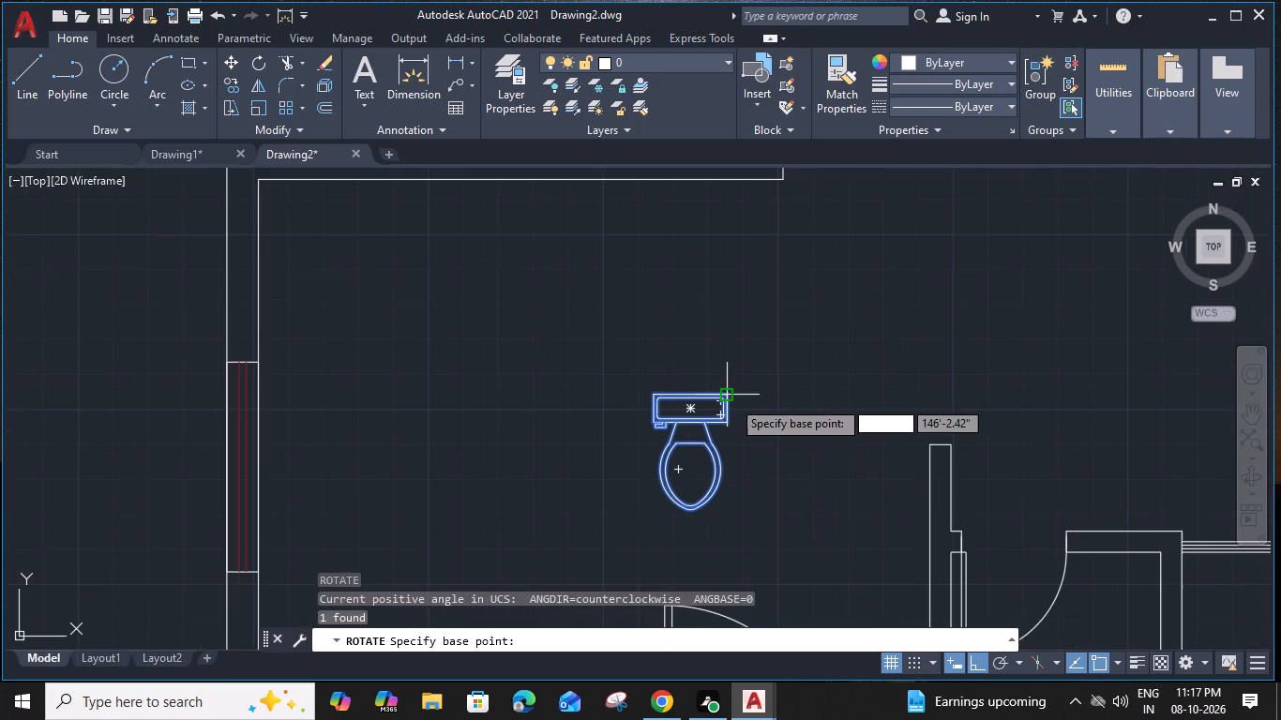
pyautogui.click(728, 332)
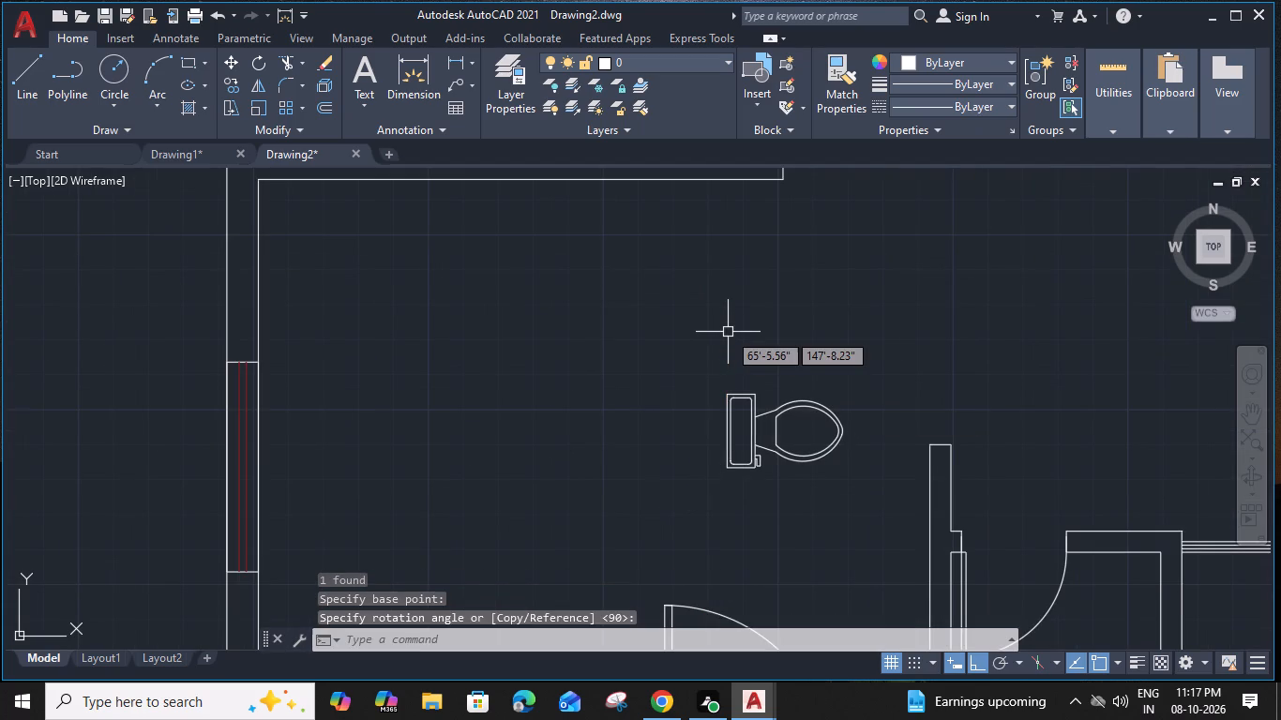
# Move the toilet by the midpoint of its tank's back onto the west wall of the second small north room, near the north end.
pyautogui.click(730, 422)
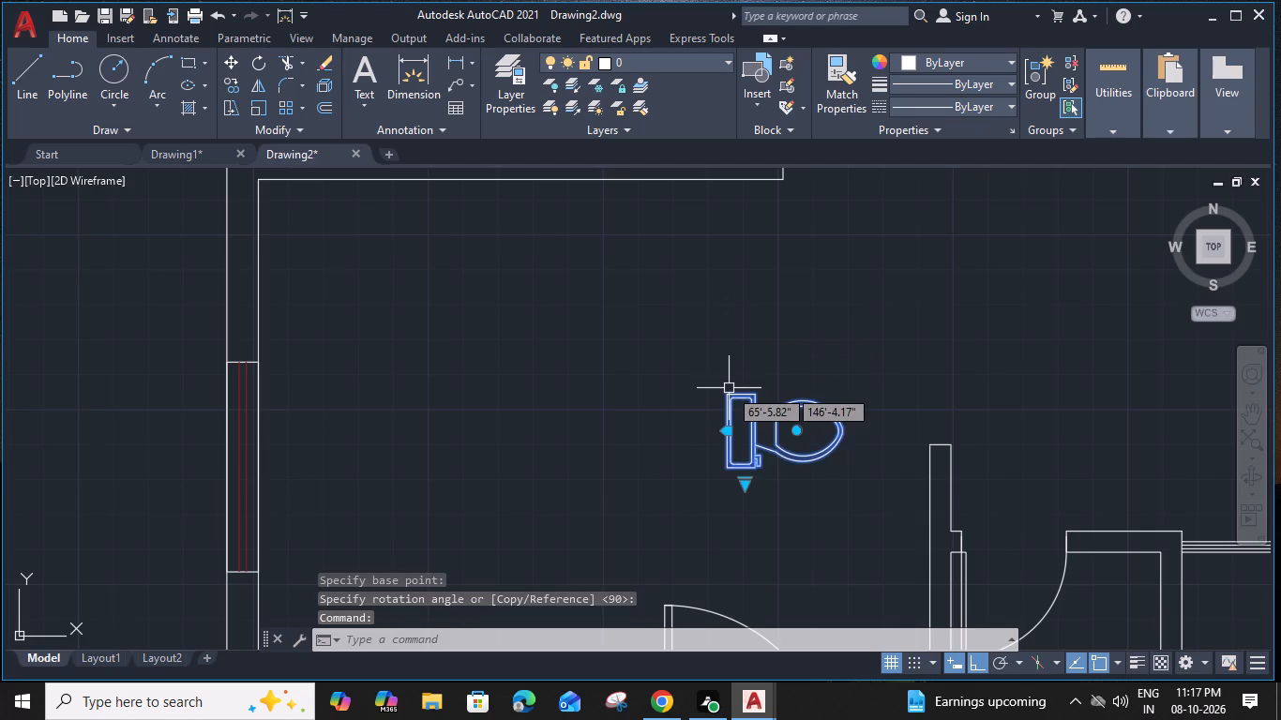
pyautogui.write('M')
pyautogui.press('space')
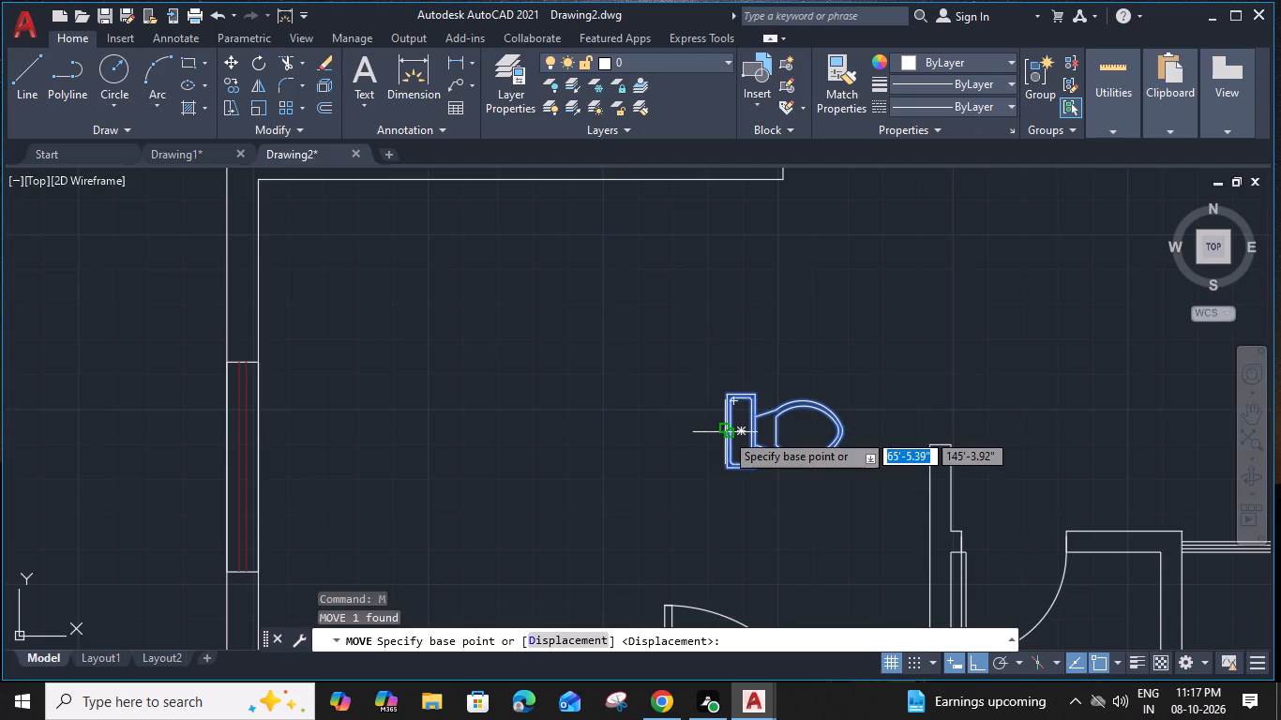
pyautogui.click(725, 432)
pyautogui.scroll(-2, 725, 432)
pyautogui.moveTo(811, 251); pyautogui.dragTo(726, 407, button='middle')
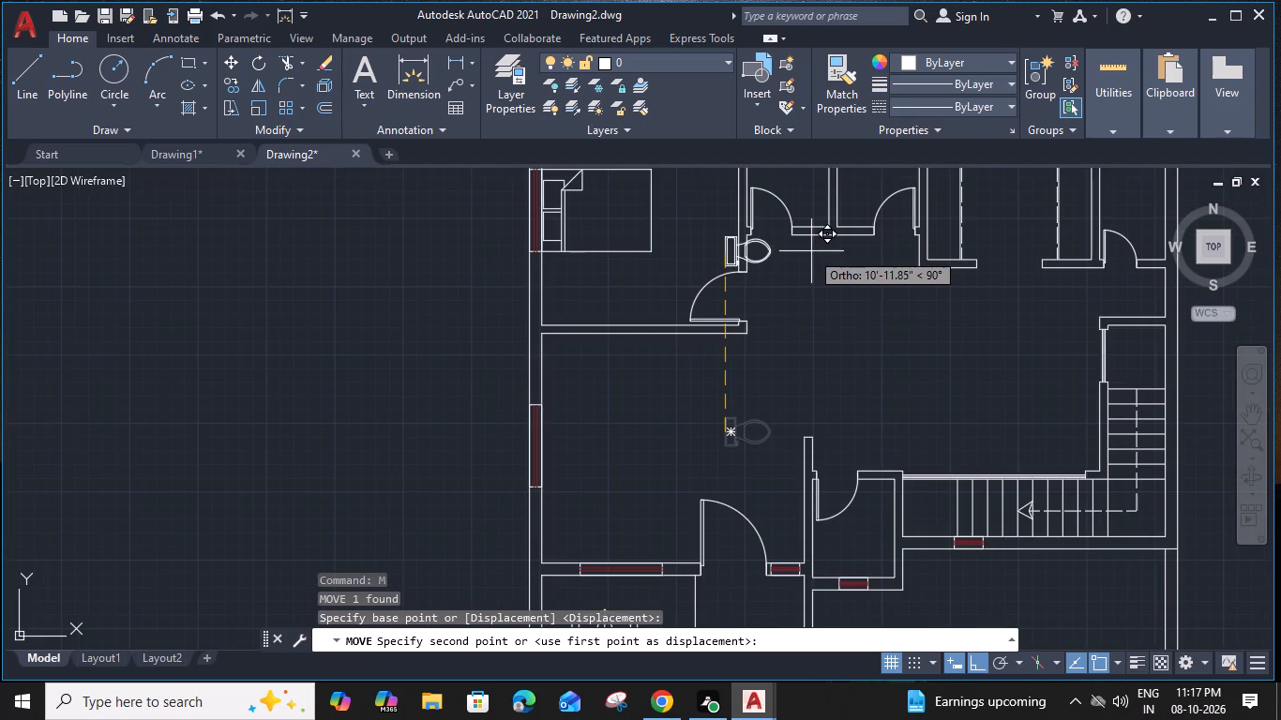
pyautogui.moveTo(726, 407); pyautogui.dragTo(718, 428, button='middle')
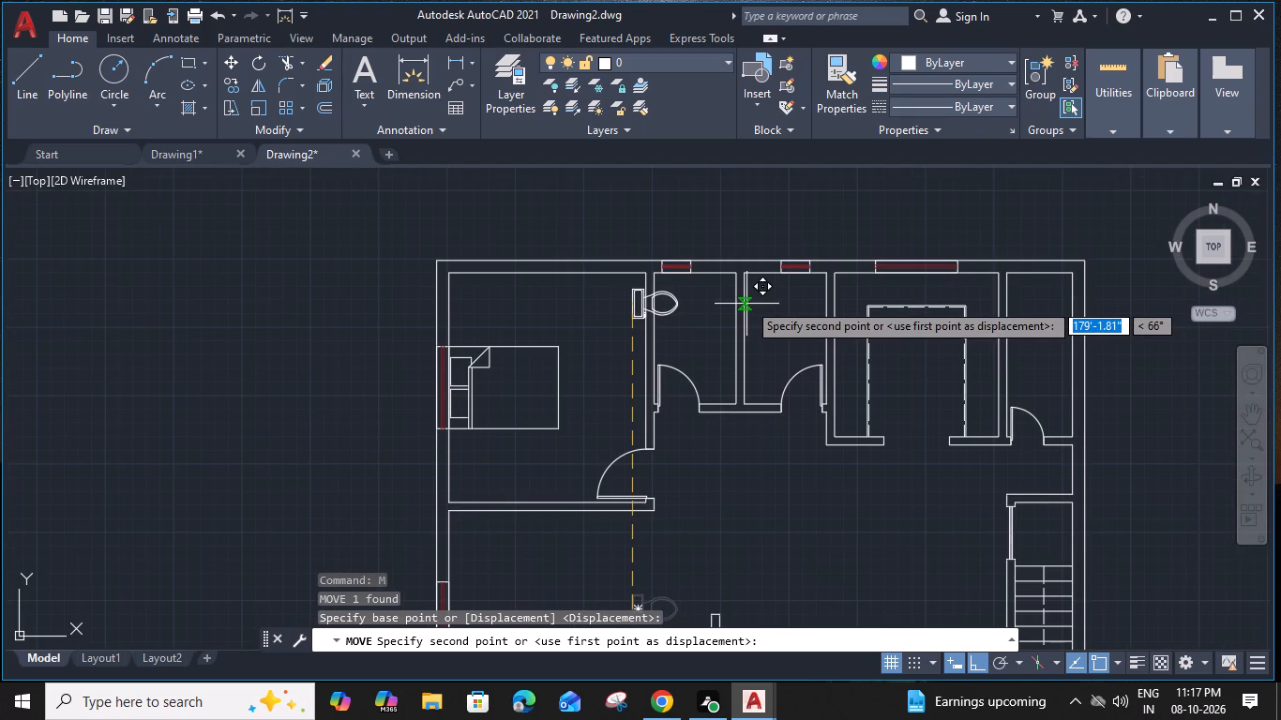
pyautogui.click(745, 300)
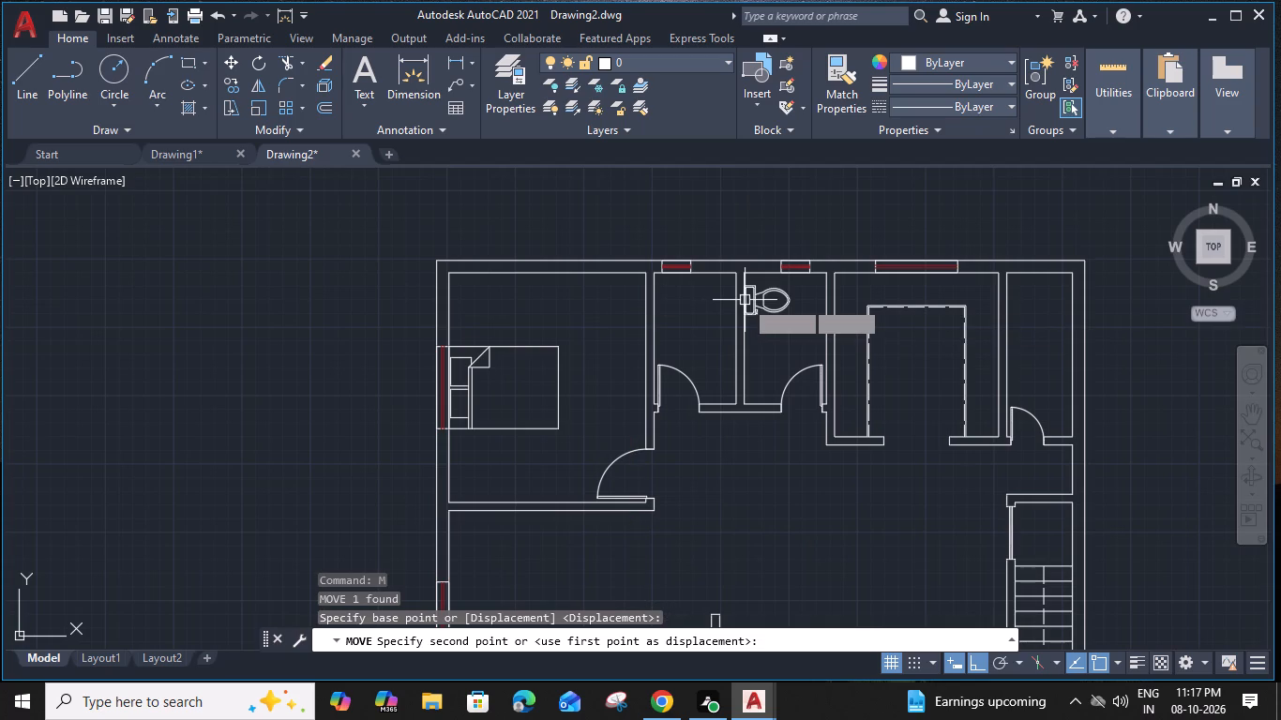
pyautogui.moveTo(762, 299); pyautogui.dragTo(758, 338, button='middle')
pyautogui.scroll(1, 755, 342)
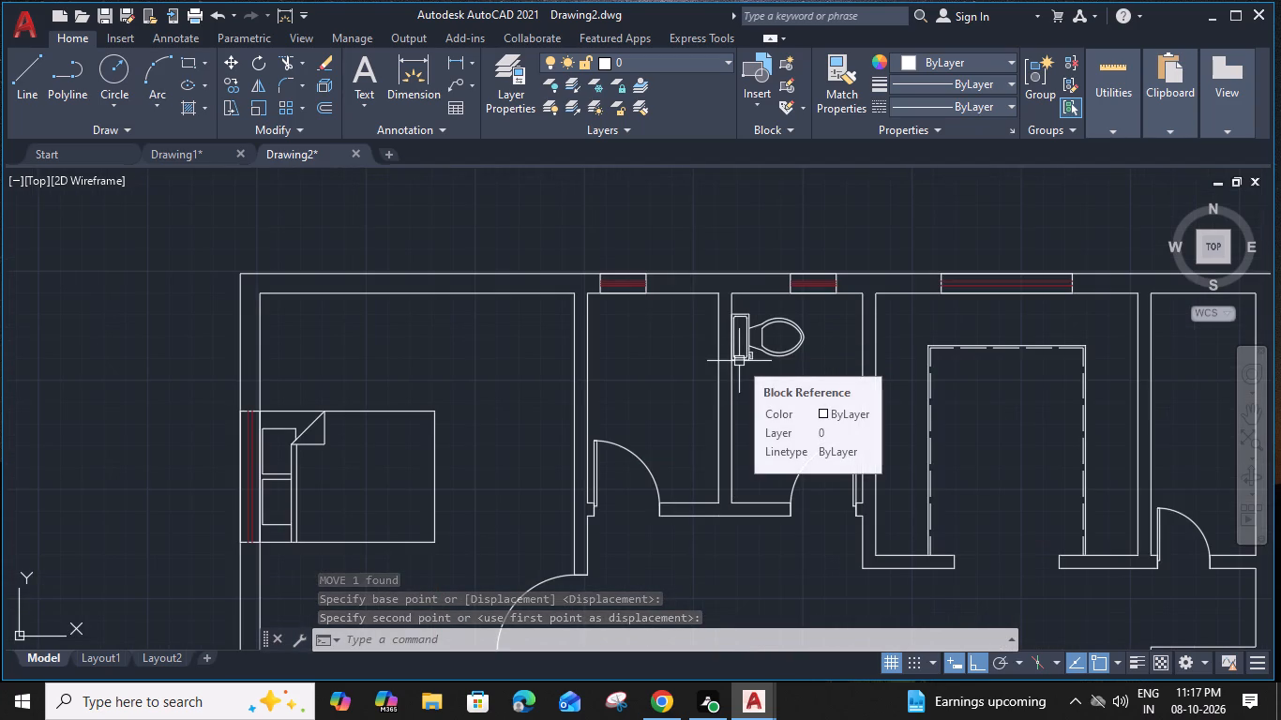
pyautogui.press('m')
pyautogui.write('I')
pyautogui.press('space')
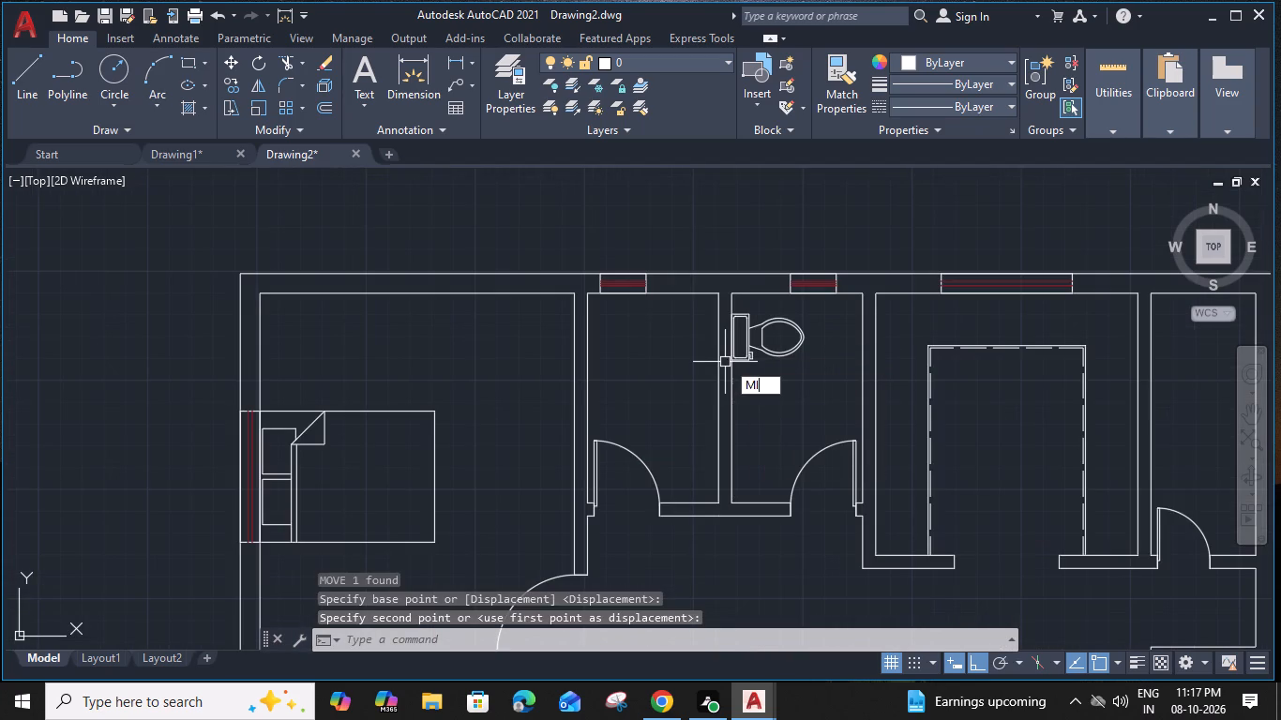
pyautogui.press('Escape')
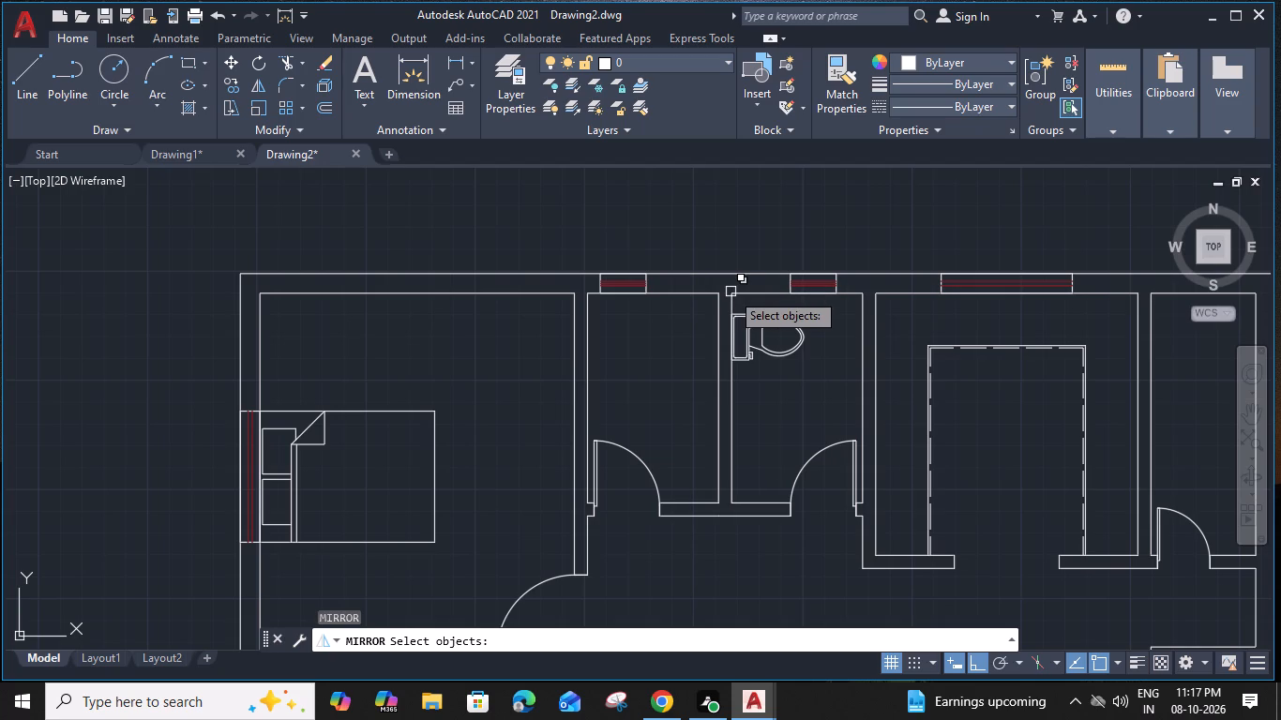
# Mirror the toilet about a vertical line through the partition between the two small north rooms, keeping the original.
pyautogui.click(743, 316)
pyautogui.write('MI')
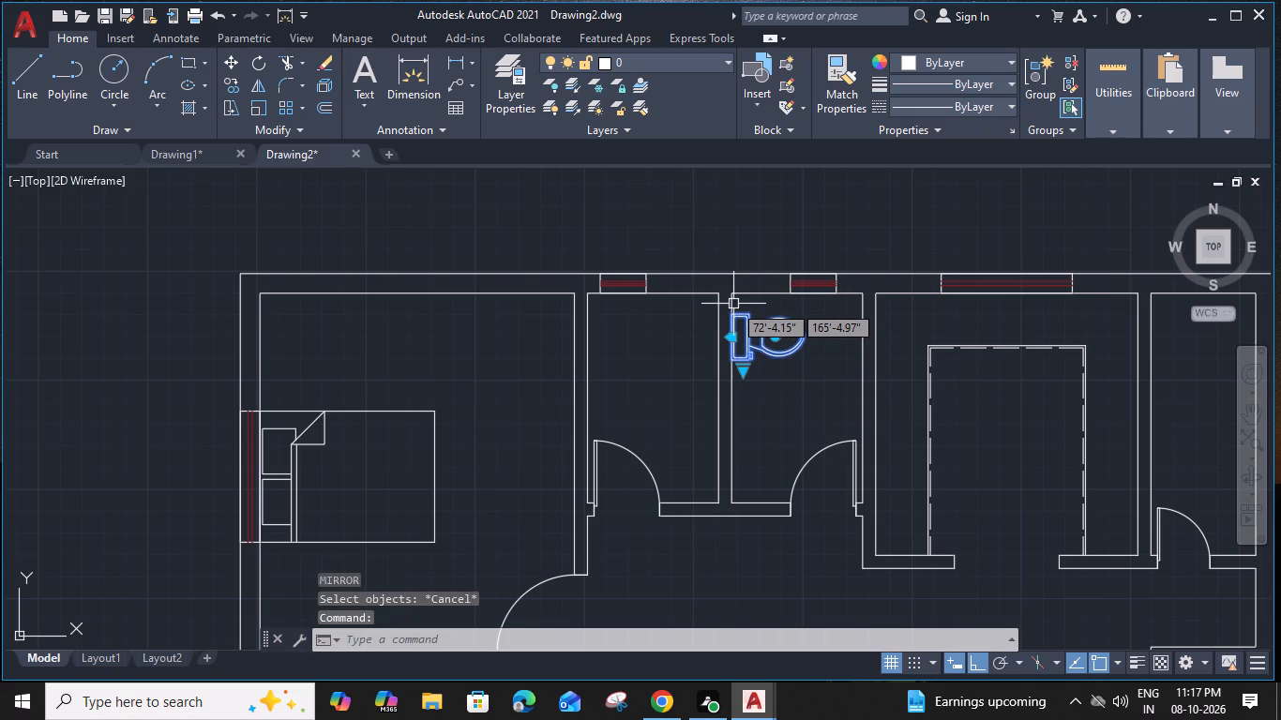
pyautogui.press('space')
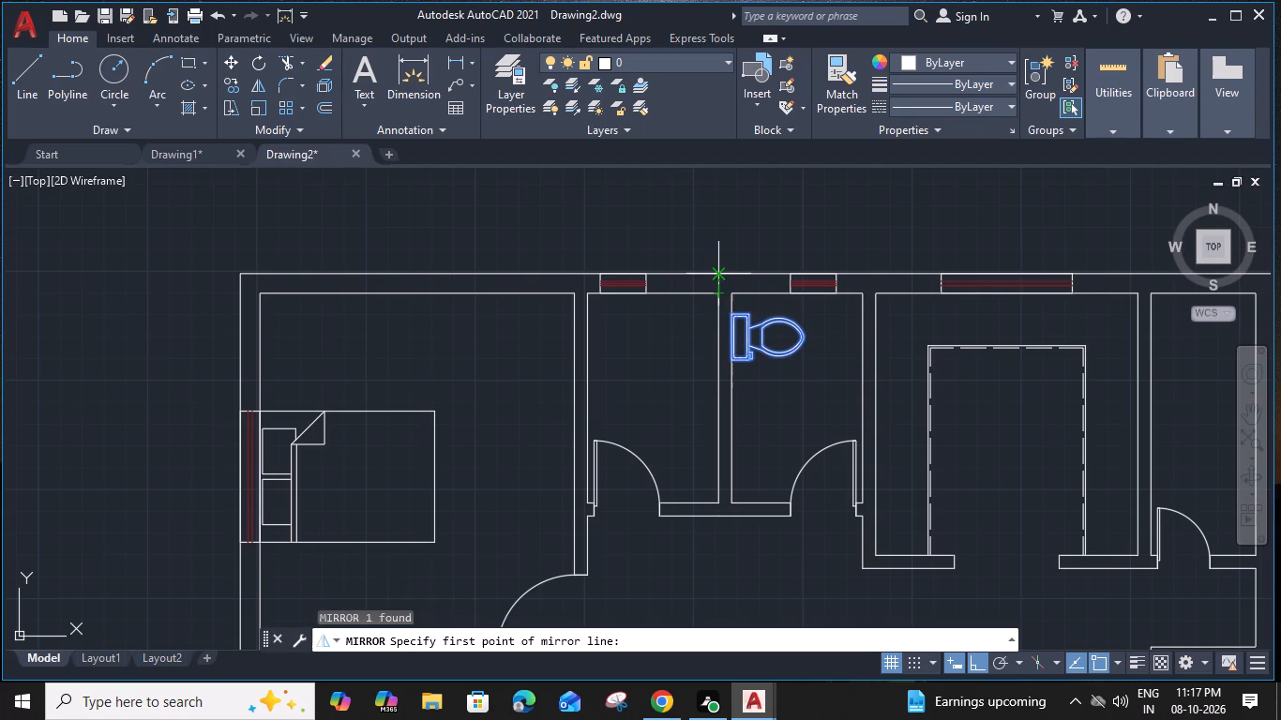
pyautogui.scroll(3, 727, 275)
pyautogui.click(722, 265)
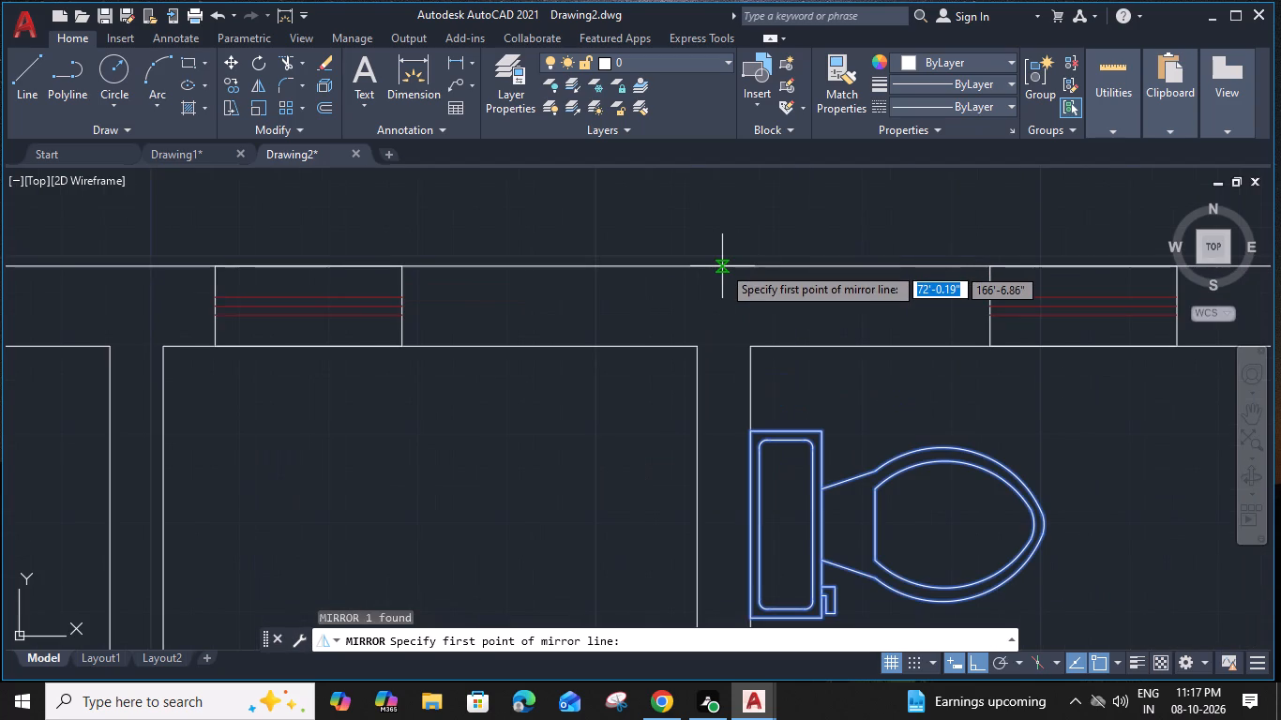
pyautogui.moveTo(717, 442); pyautogui.dragTo(714, 279, button='middle')
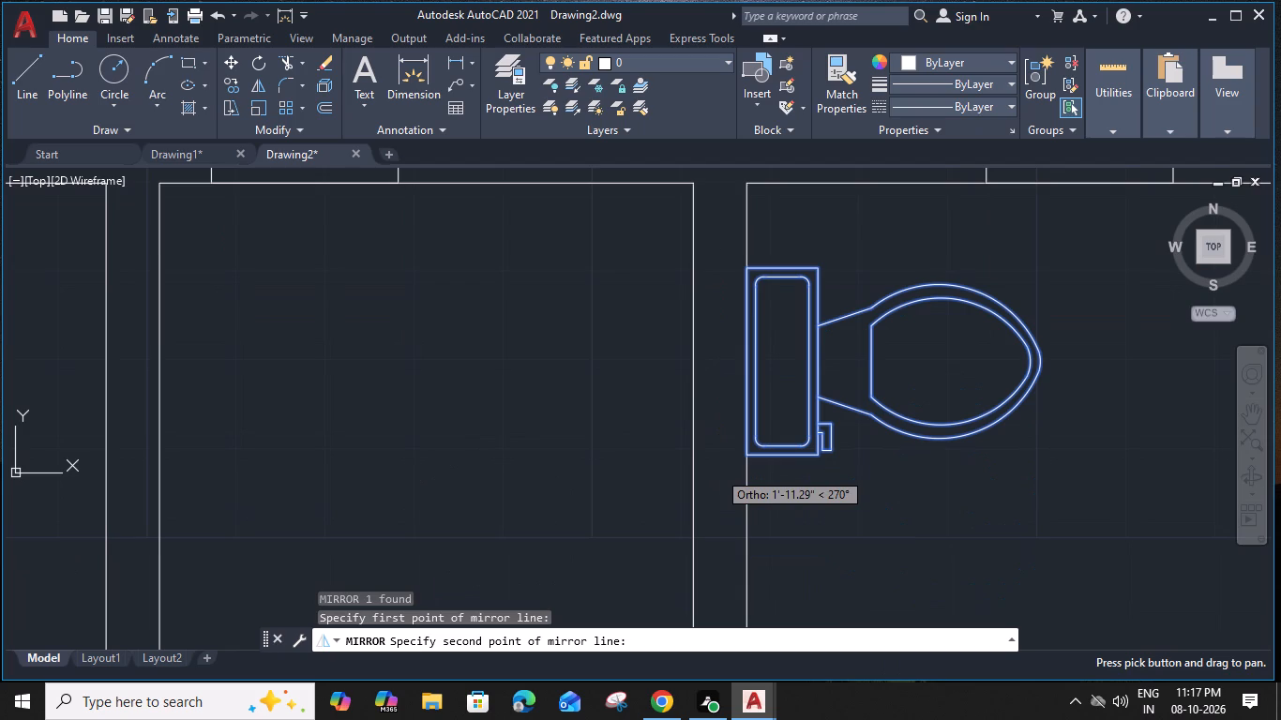
pyautogui.click(720, 552)
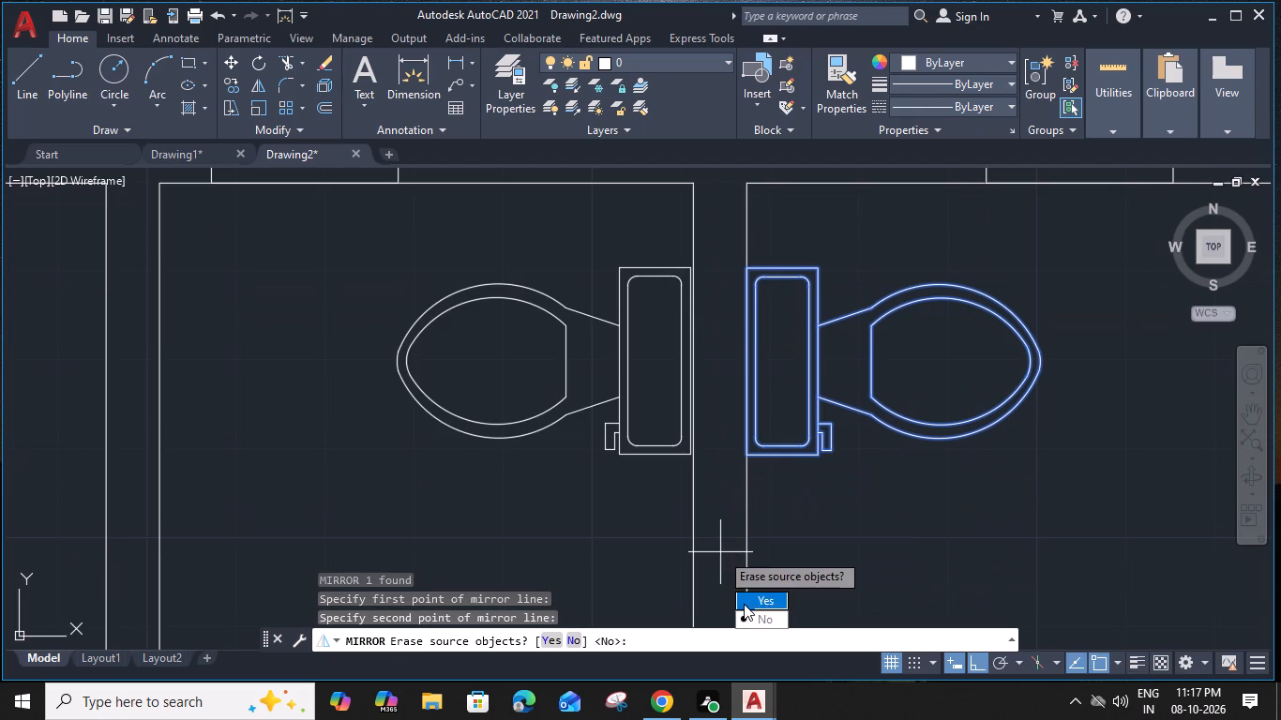
pyautogui.moveTo(750, 618); pyautogui.dragTo(720, 552)
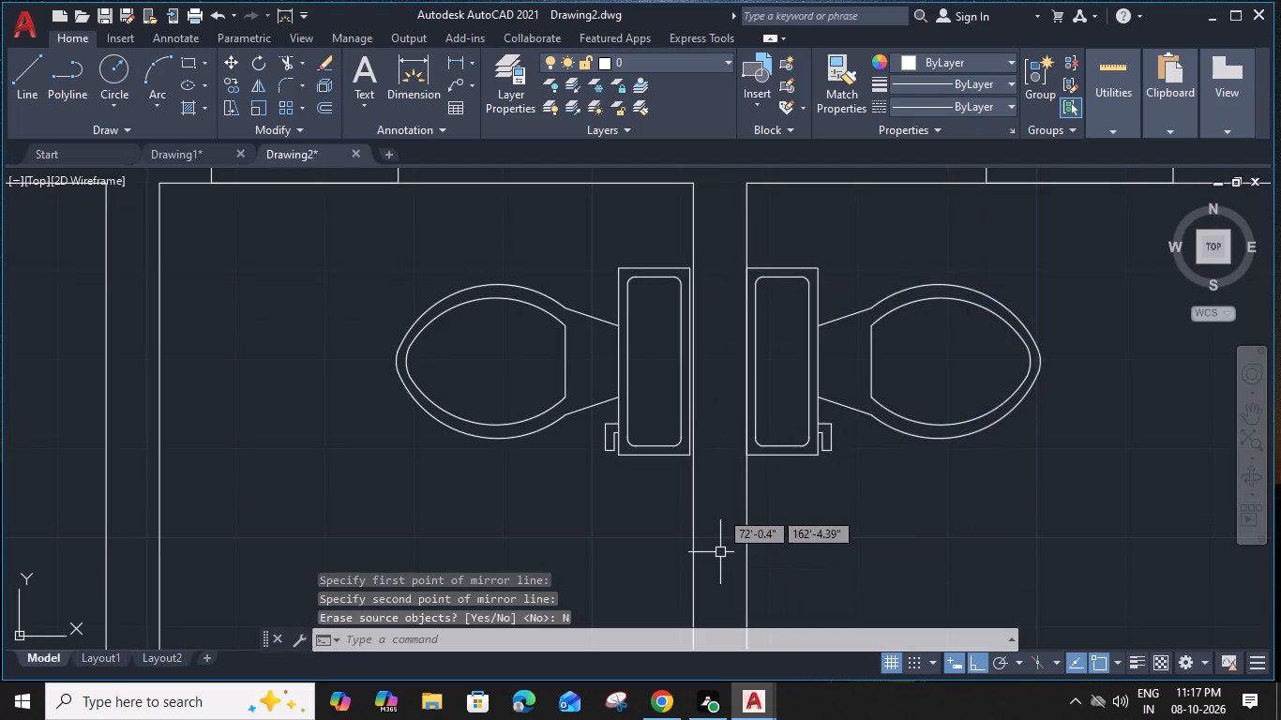
# Move the mirrored toilet by the midpoint of its tank's back onto the west face of the partition wall.
pyautogui.scroll(1, 662, 381)
pyautogui.click(686, 400)
pyautogui.click(708, 461)
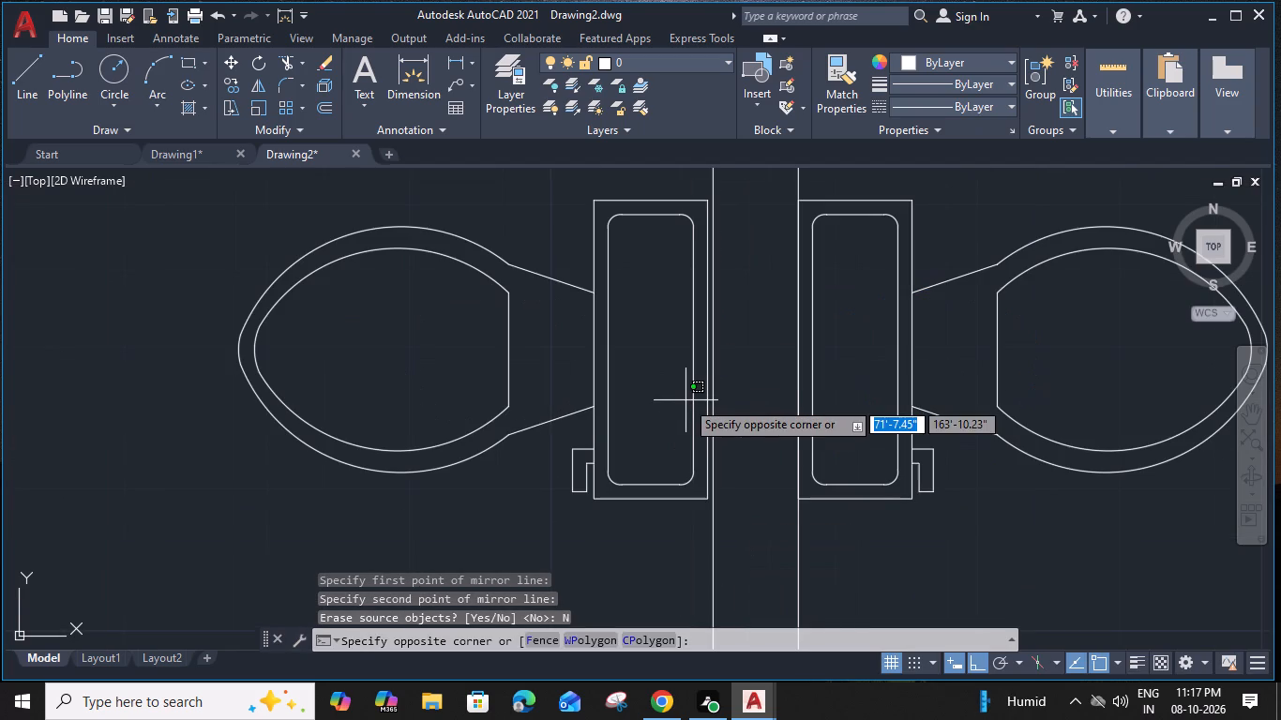
pyautogui.click(691, 362)
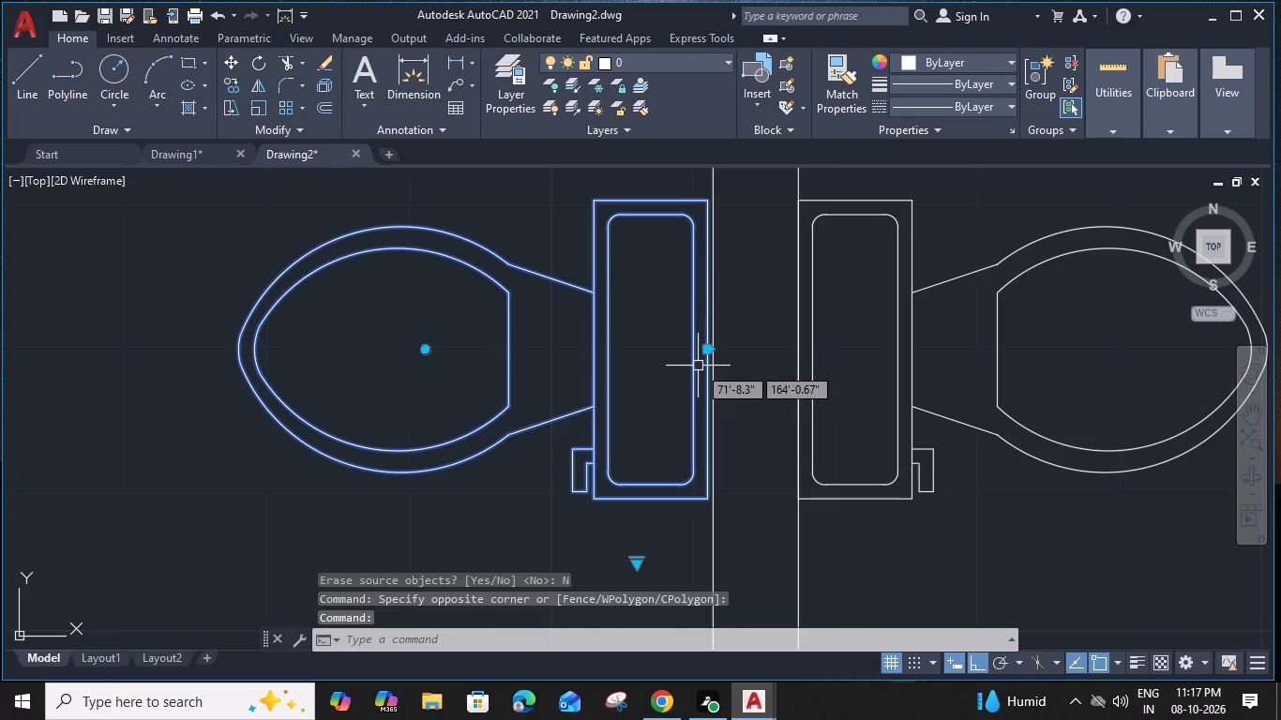
pyautogui.press('m')
pyautogui.press('space')
pyautogui.scroll(1, 701, 353)
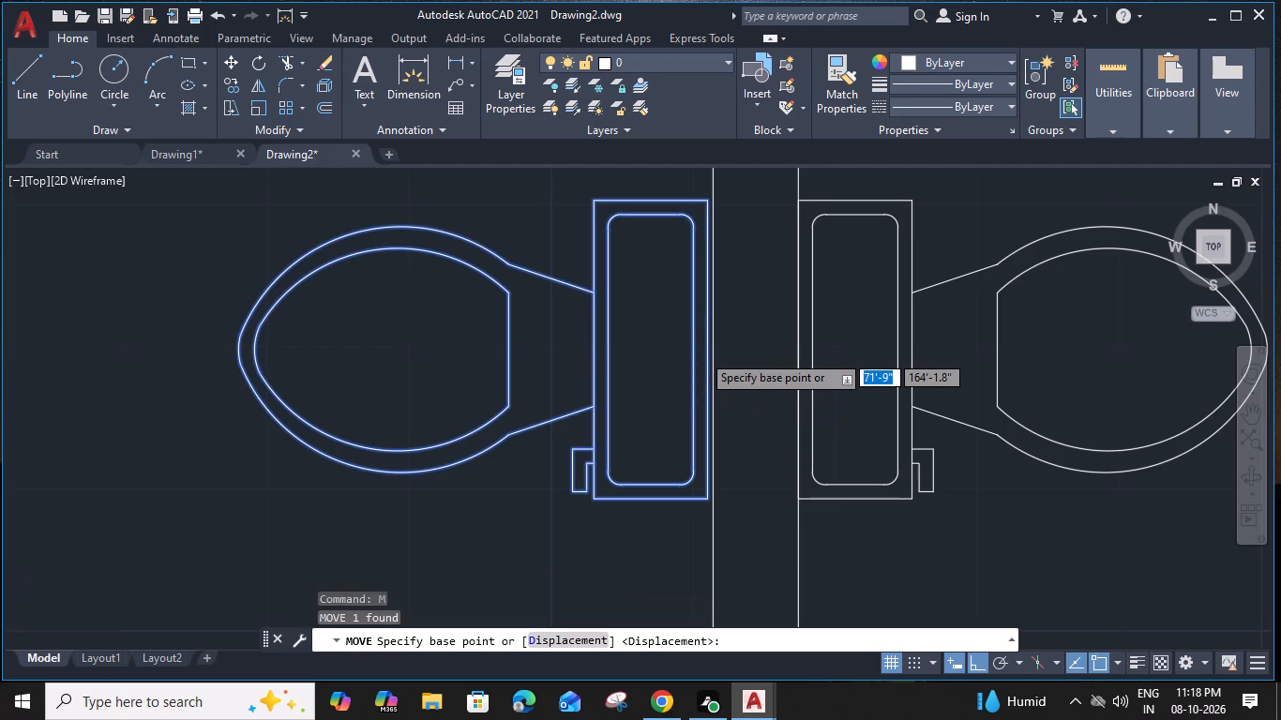
pyautogui.click(714, 348)
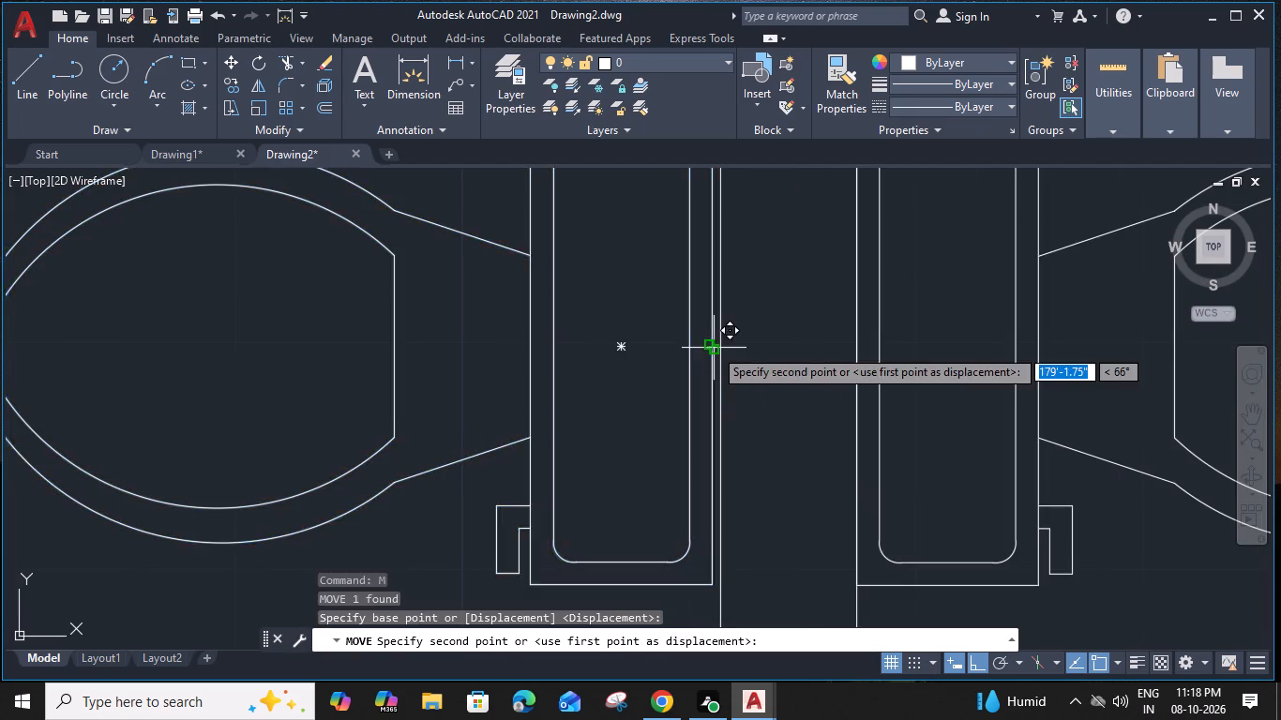
pyautogui.click(716, 348)
# Draw a small circle about 1.86" in radius just inside the northwest corner of the first small north room.
pyautogui.scroll(-3, 727, 348)
pyautogui.moveTo(804, 396); pyautogui.dragTo(742, 374, button='middle')
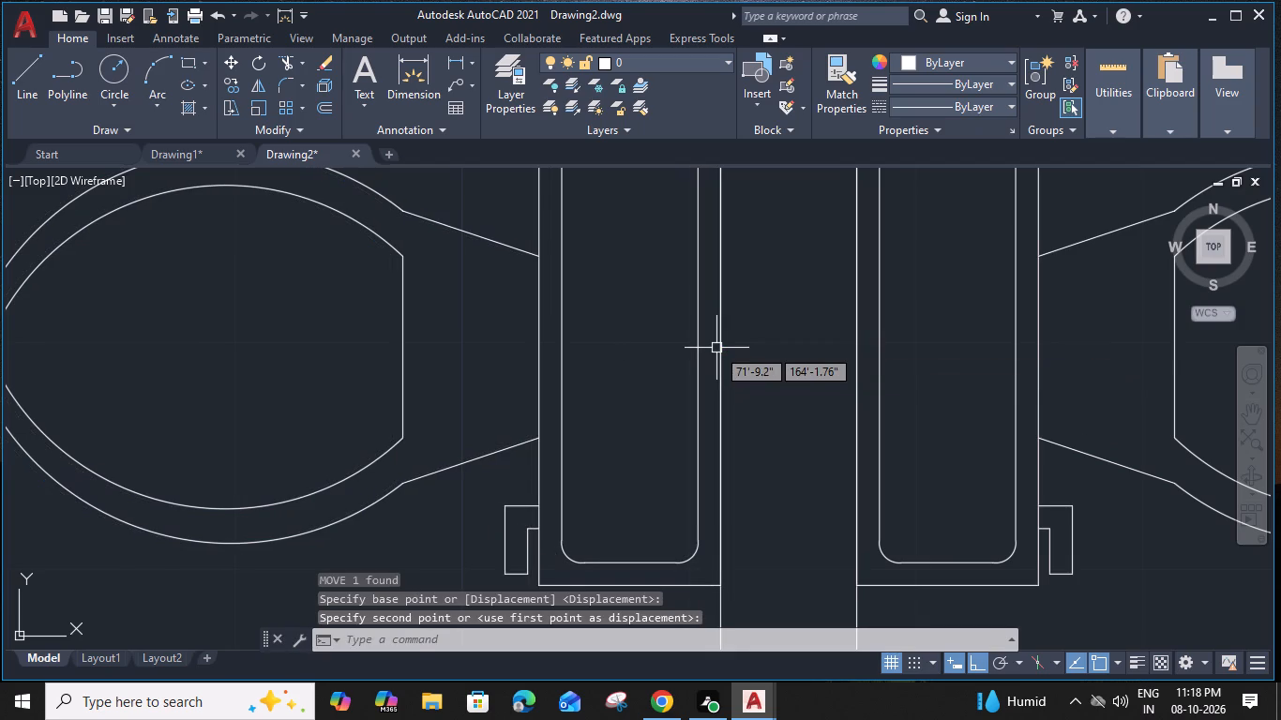
pyautogui.moveTo(698, 394); pyautogui.dragTo(692, 399, button='middle')
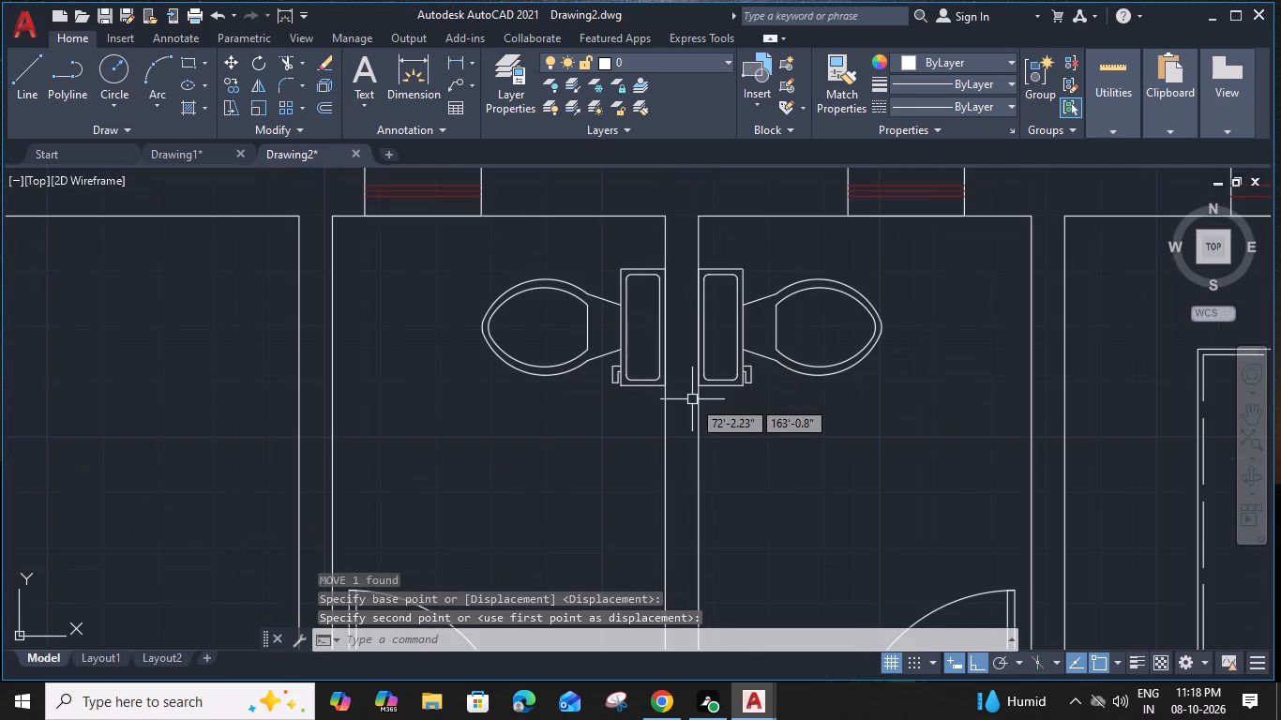
pyautogui.moveTo(692, 399); pyautogui.dragTo(738, 304, button='middle')
pyautogui.moveTo(322, 462); pyautogui.dragTo(321, 462, button='middle')
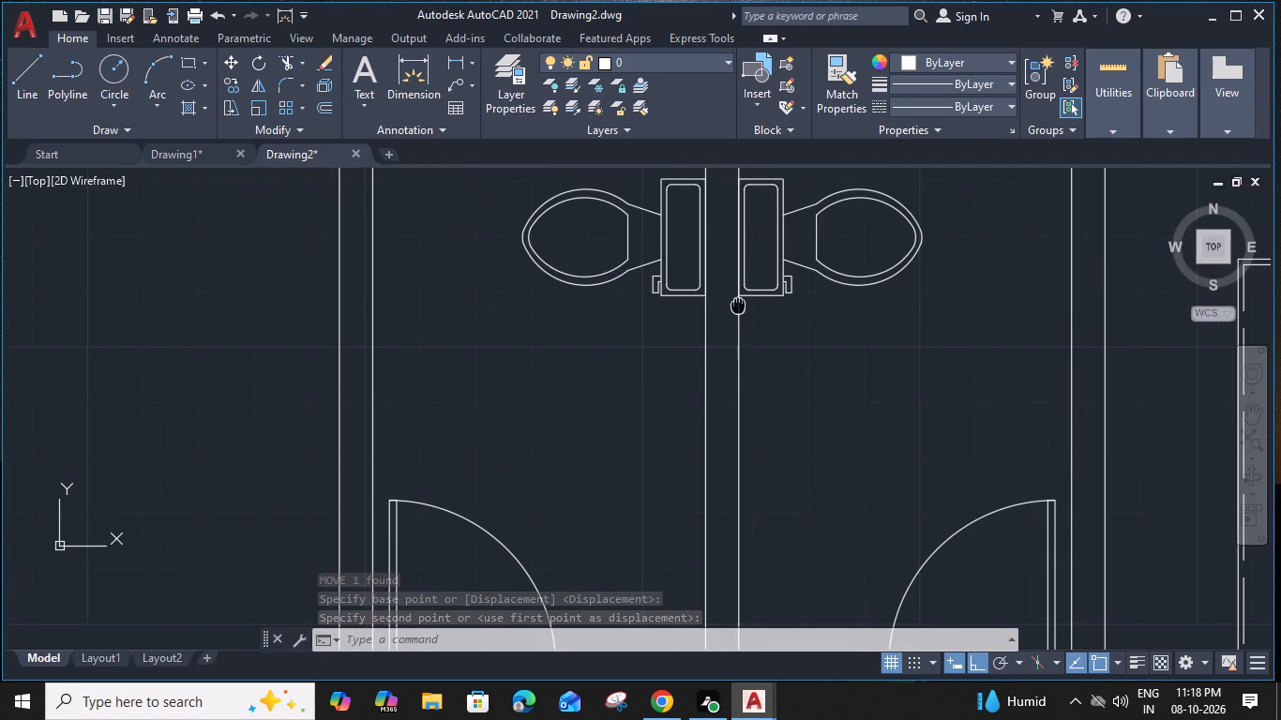
pyautogui.moveTo(321, 462); pyautogui.dragTo(348, 556, button='middle')
pyautogui.write('C')
pyautogui.press('space')
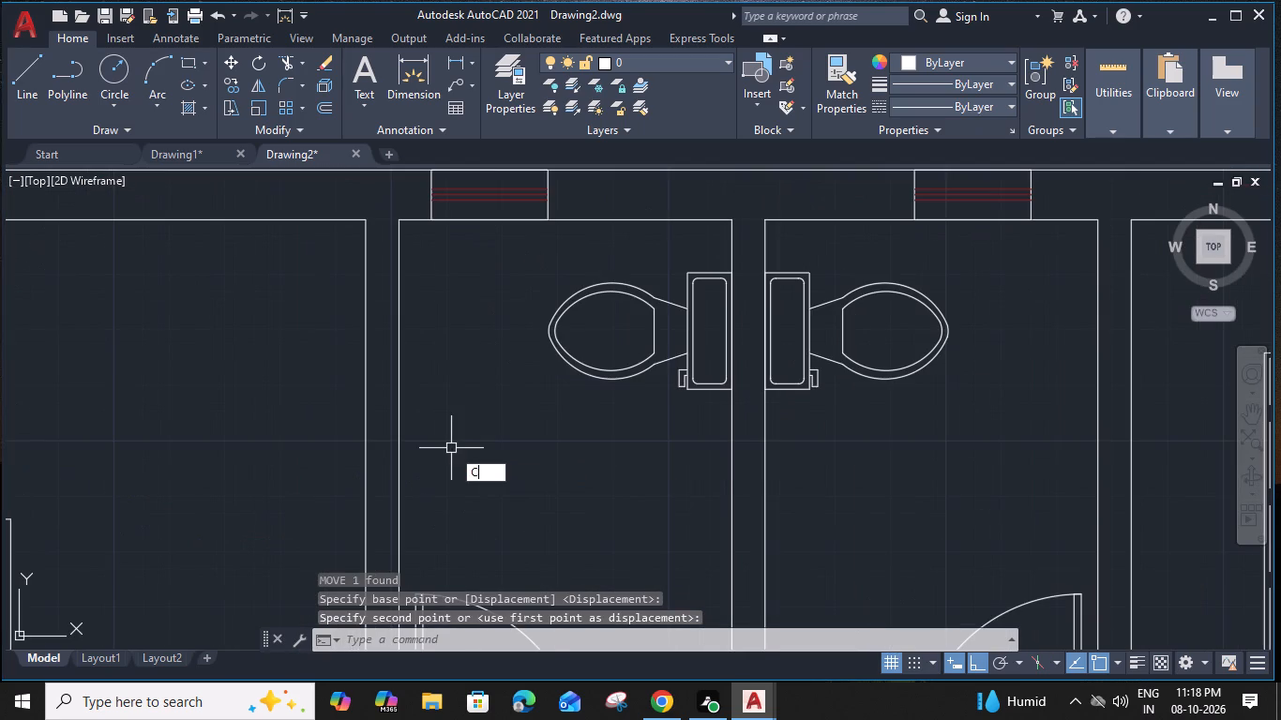
pyautogui.click(421, 238)
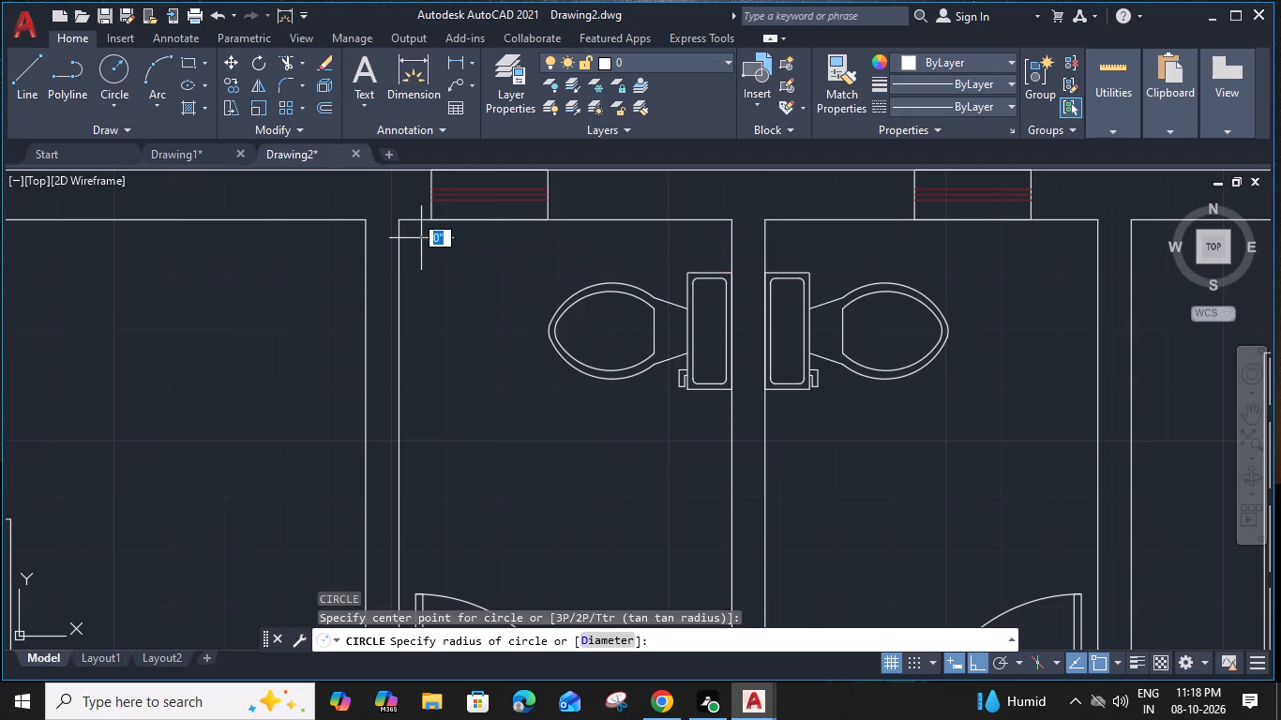
pyautogui.click(430, 248)
# Draw a similar small circle just inside the northeast corner of the second small north room.
pyautogui.moveTo(595, 277); pyautogui.dragTo(401, 288, button='middle')
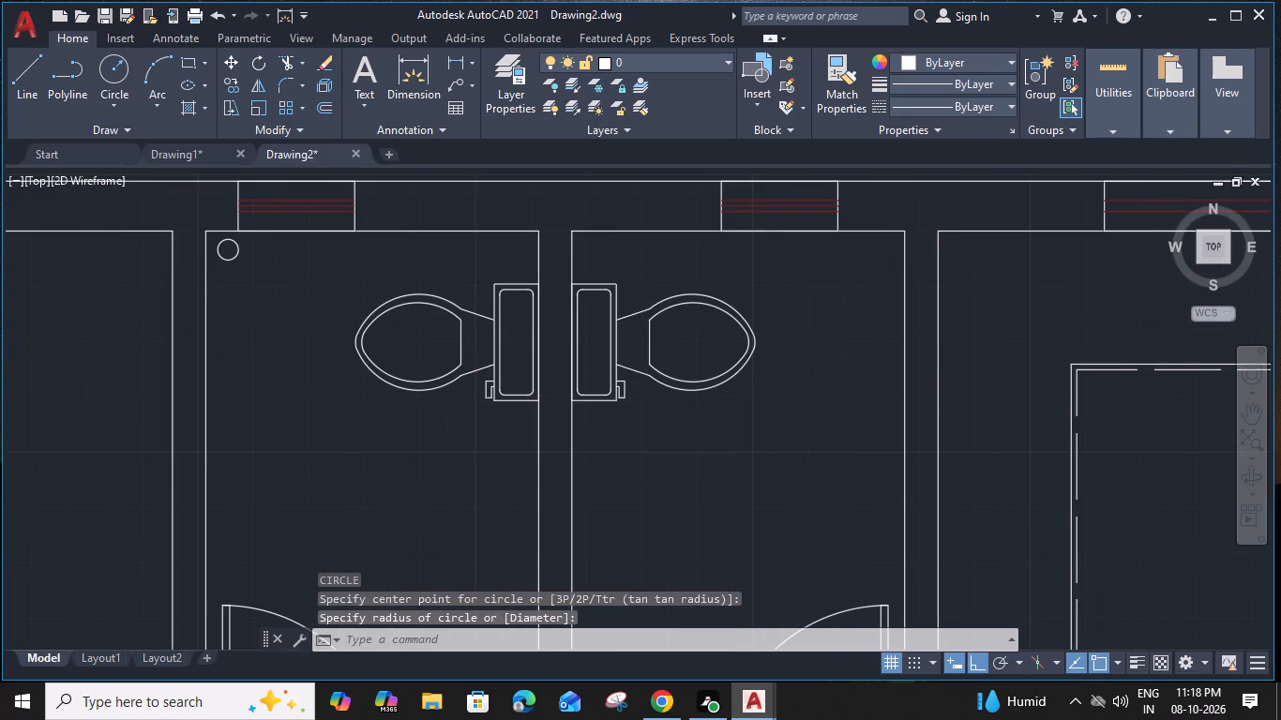
pyautogui.press('space')
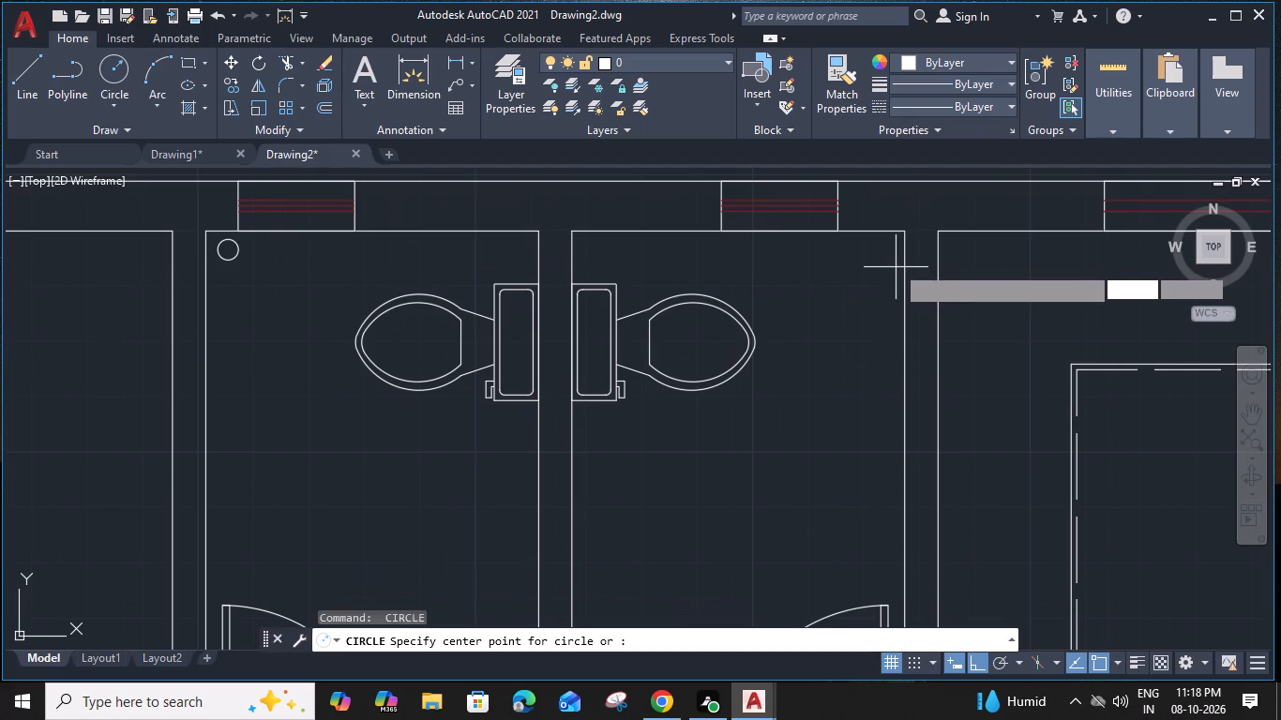
pyautogui.click(891, 247)
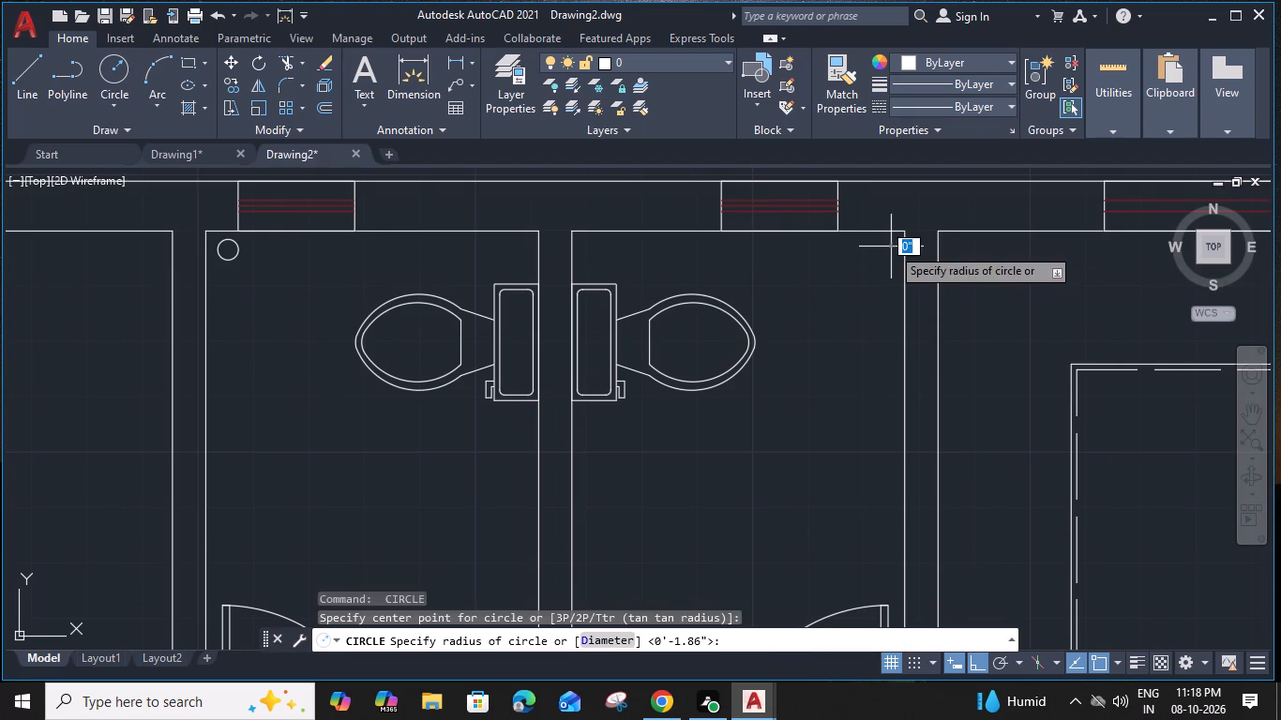
pyautogui.click(890, 255)
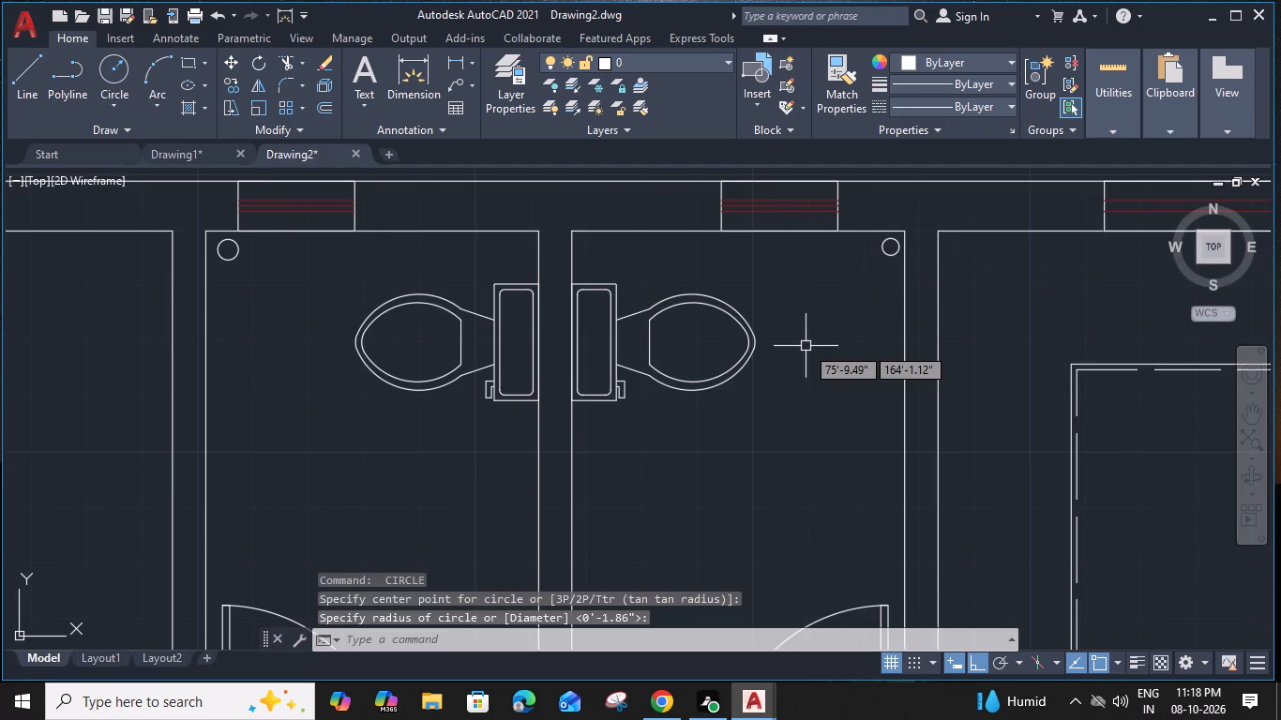
# Nudge the second small north room's corner circle slightly south and slightly west, away from the corner walls.
pyautogui.scroll(1, 876, 251)
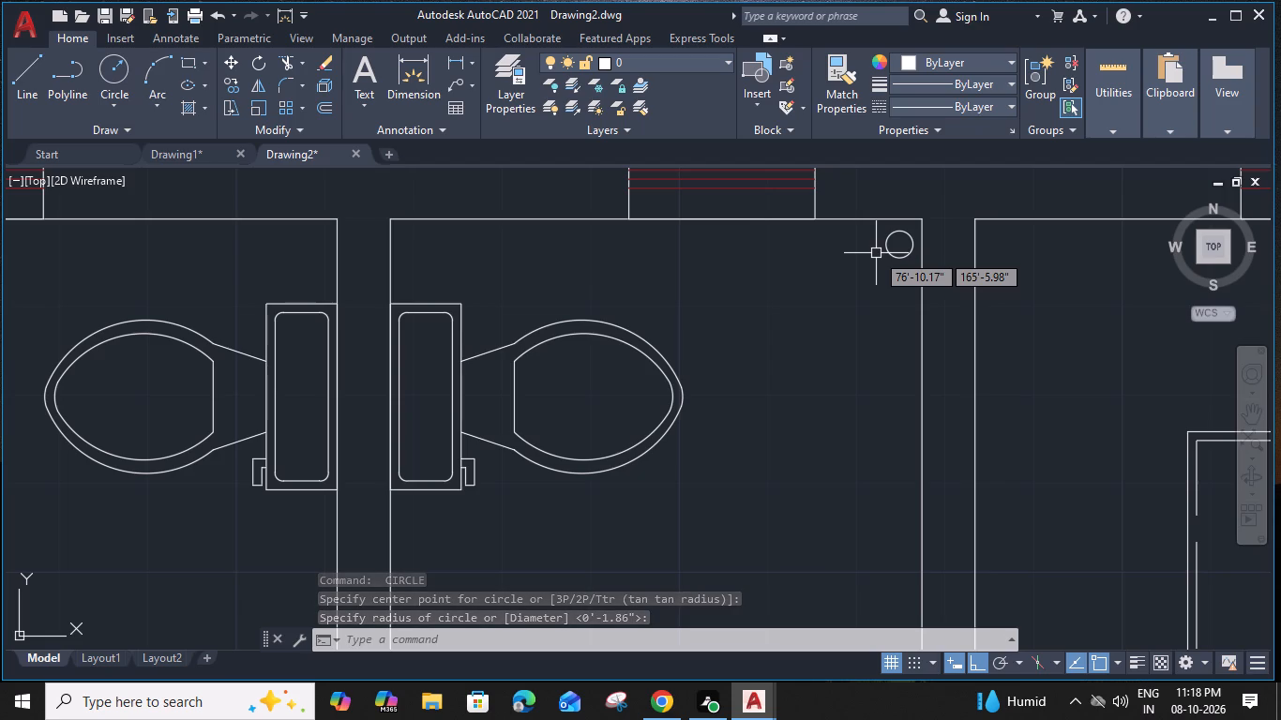
pyautogui.scroll(1, 876, 253)
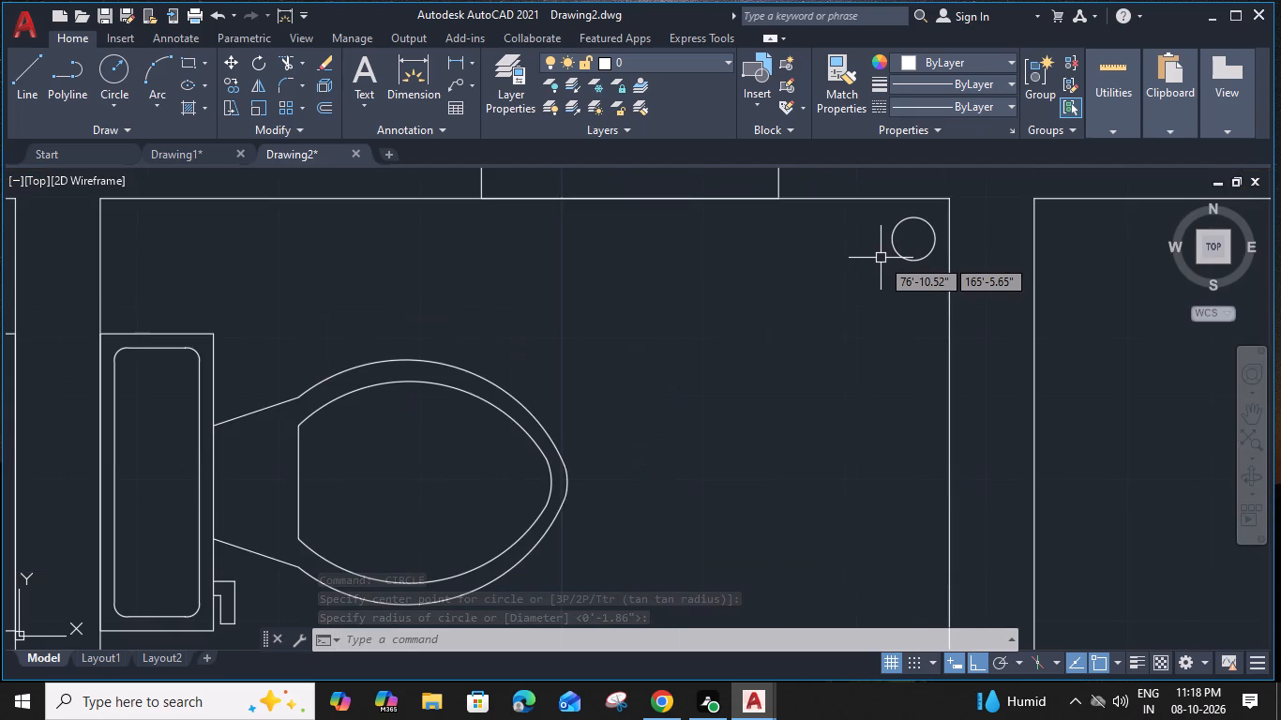
pyautogui.click(894, 256)
pyautogui.write('M')
pyautogui.press('space')
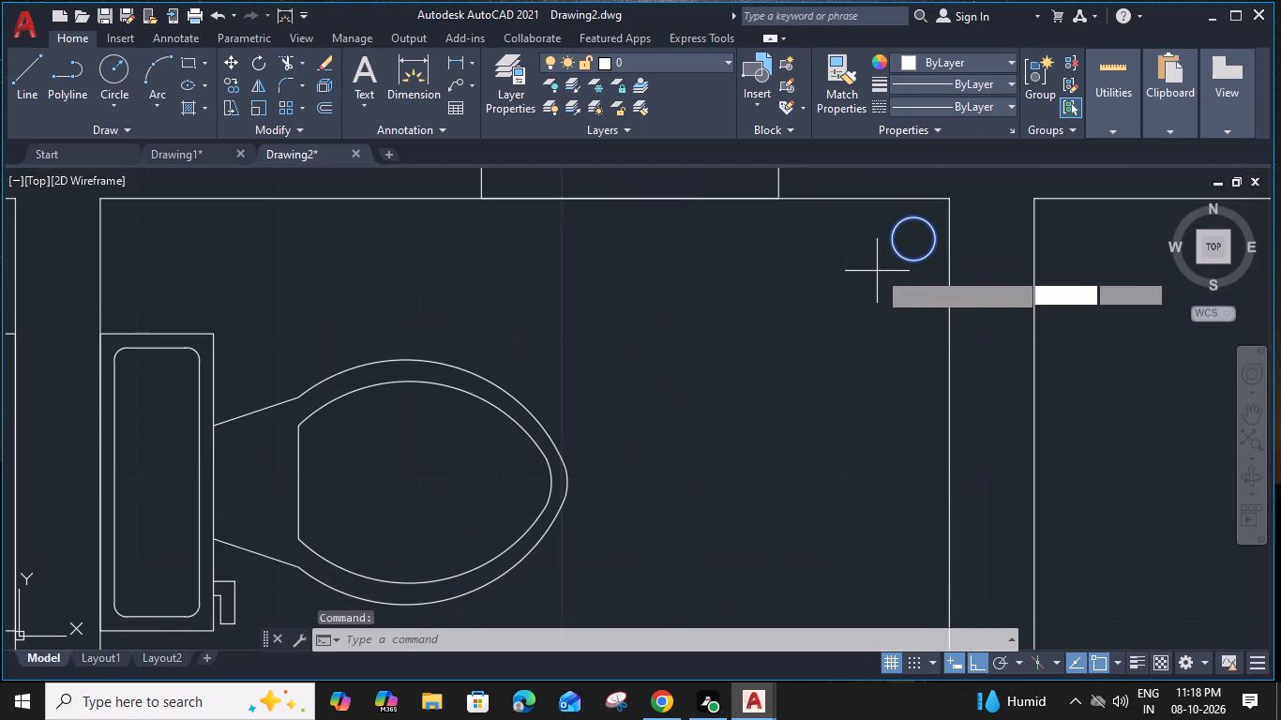
pyautogui.click(897, 256)
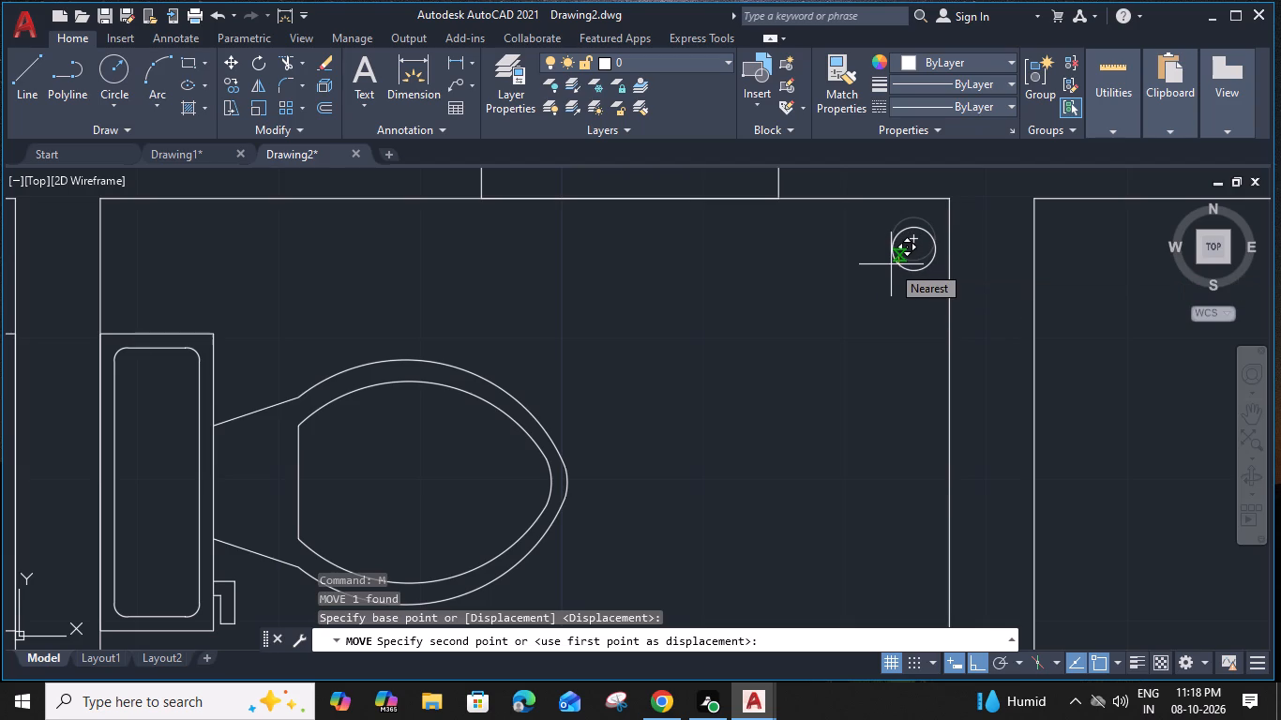
pyautogui.click(894, 266)
pyautogui.scroll(1, 897, 261)
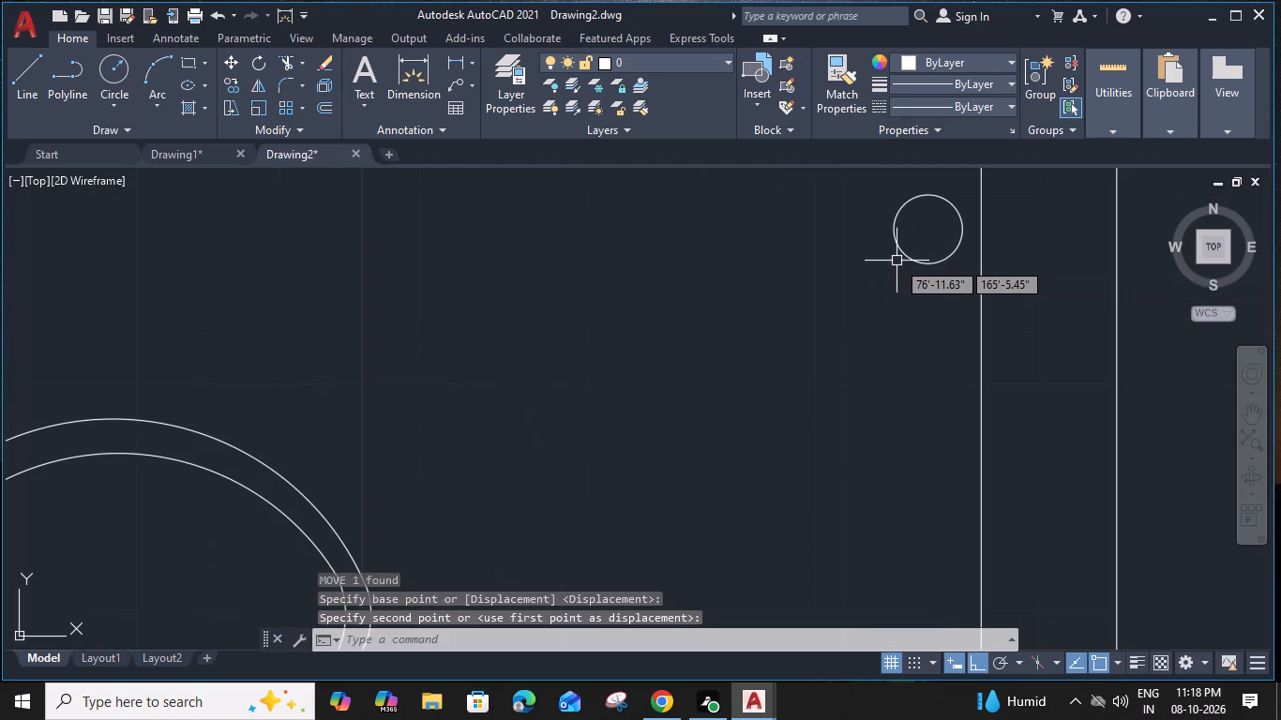
pyautogui.click(897, 249)
pyautogui.write('M')
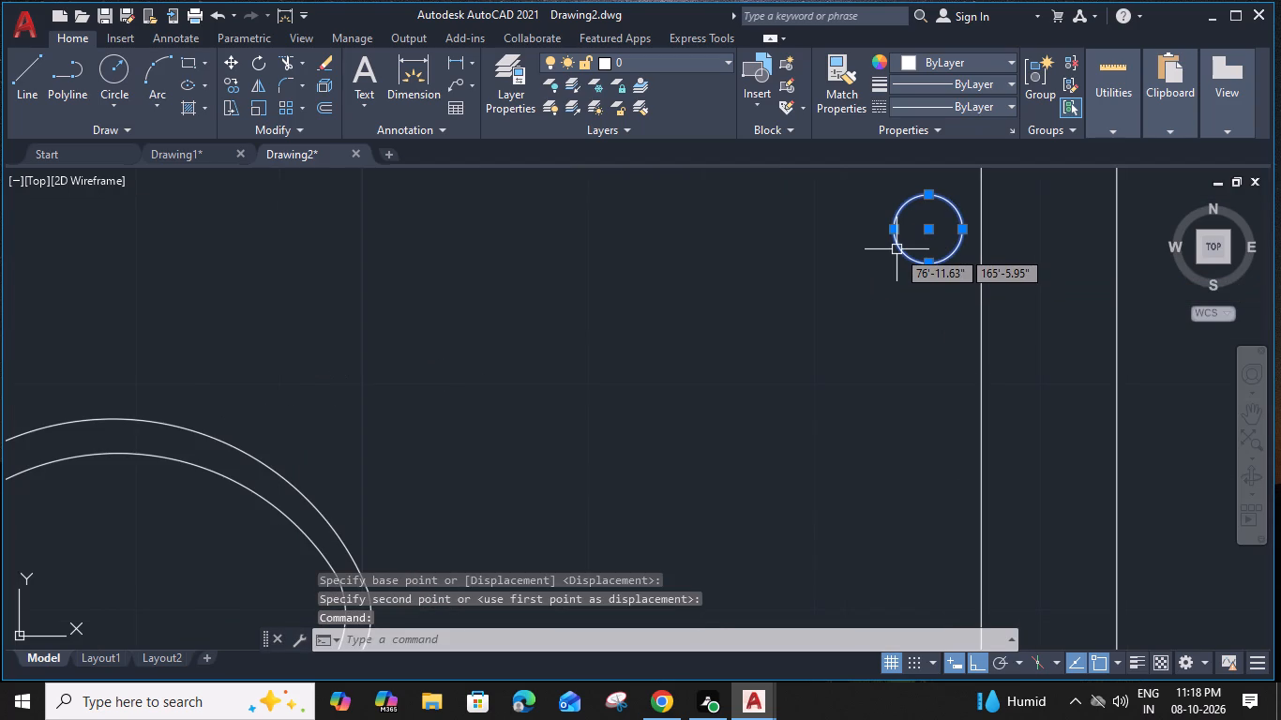
pyautogui.press('space')
pyautogui.click(892, 234)
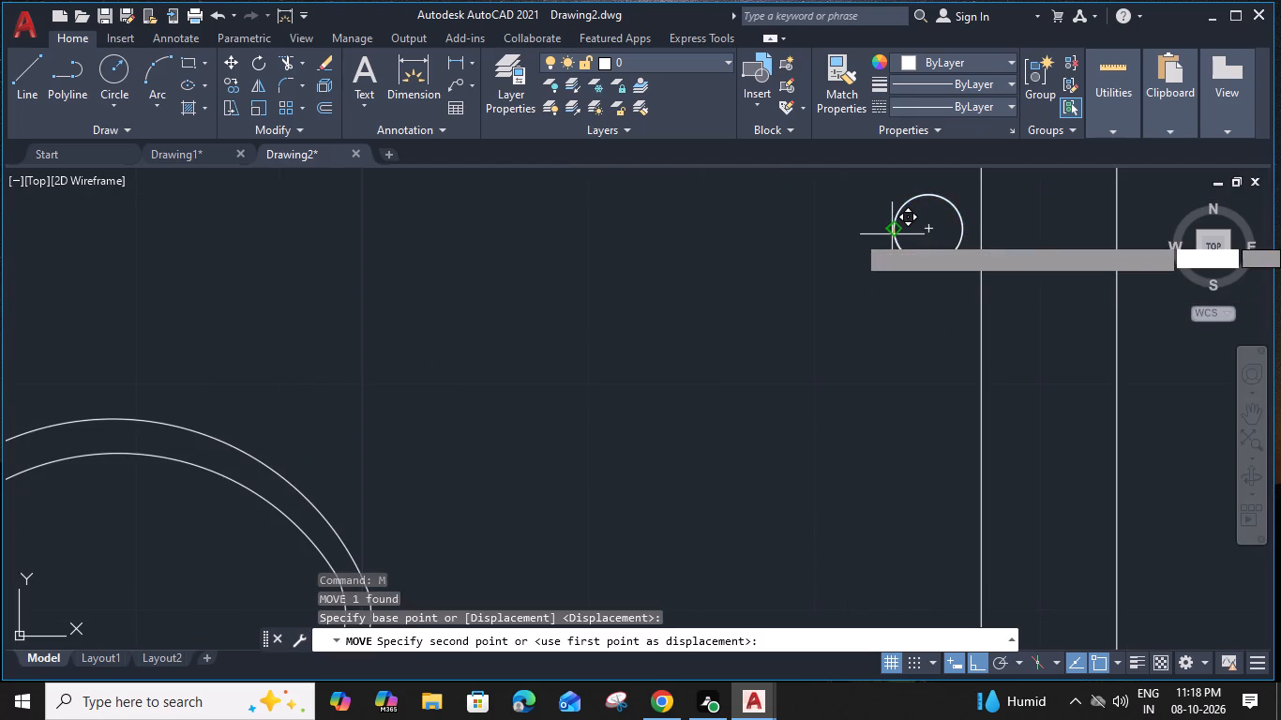
pyautogui.click(876, 237)
# Open a multiline text box inside the room north of the car space and set its text height to 8".
pyautogui.scroll(-3, 876, 237)
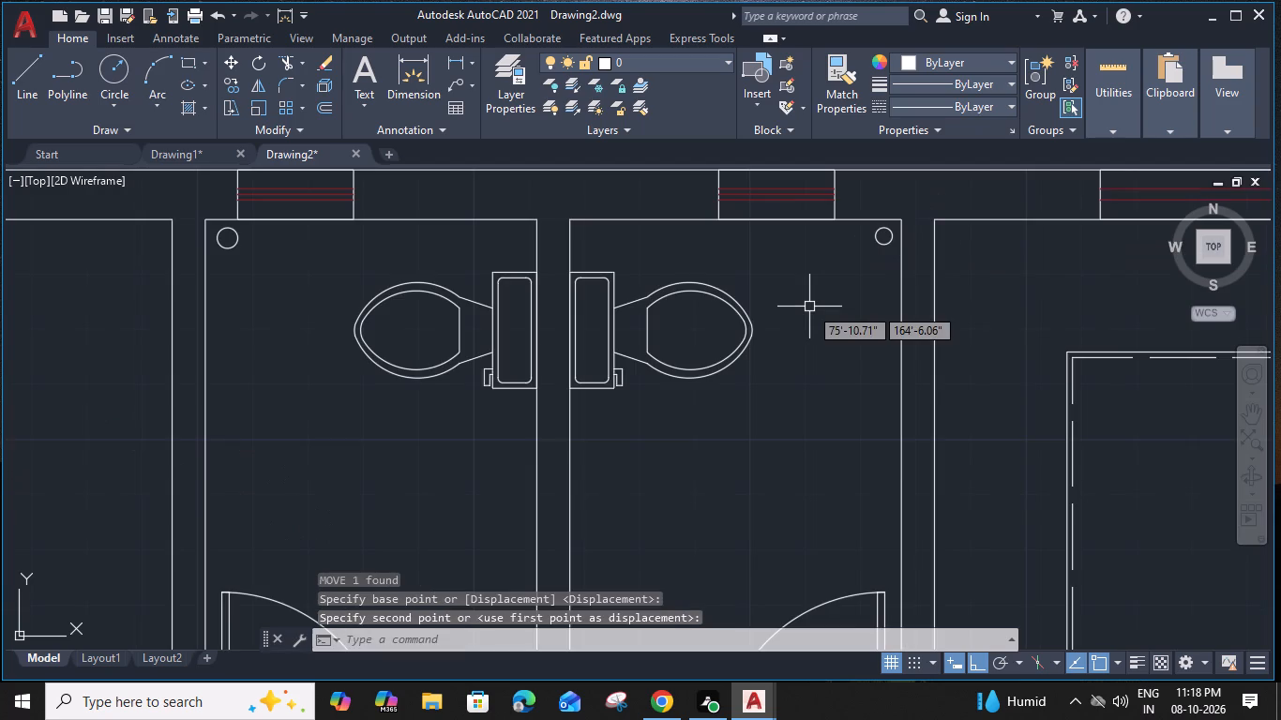
pyautogui.scroll(-2, 671, 356)
pyautogui.scroll(1, 671, 356)
pyautogui.moveTo(674, 344); pyautogui.dragTo(710, 317, button='middle')
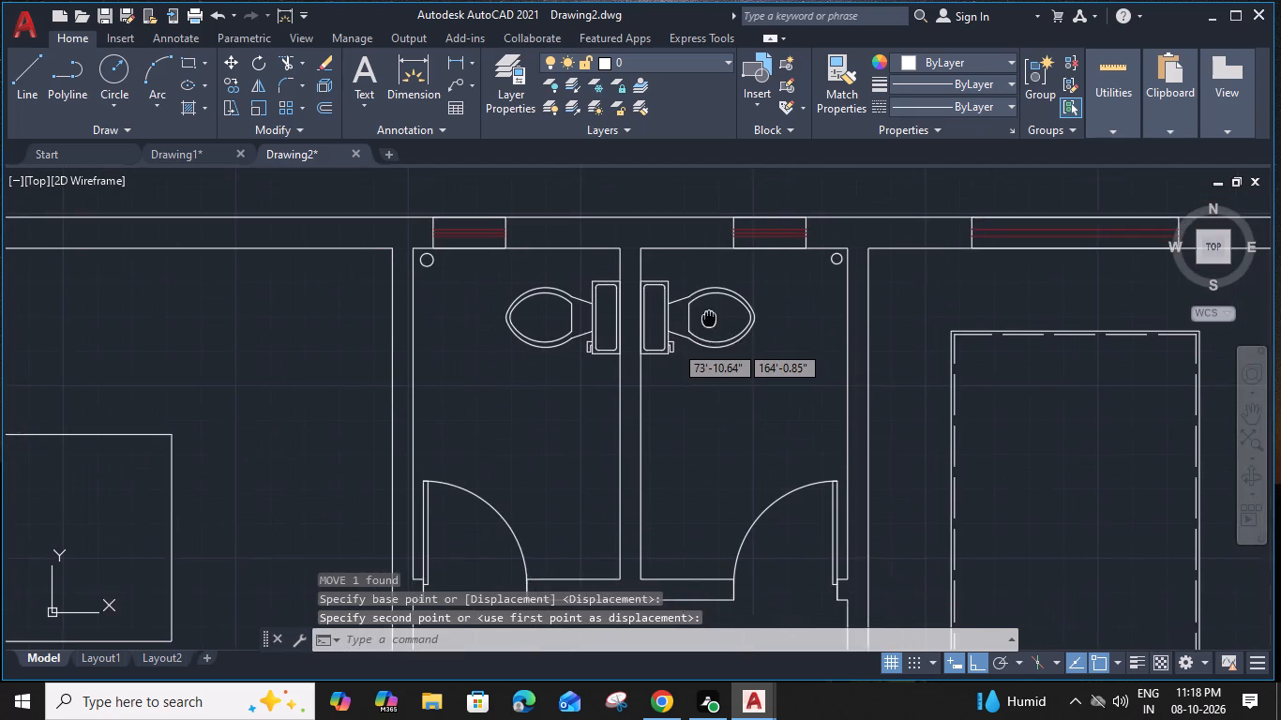
pyautogui.moveTo(710, 317); pyautogui.dragTo(720, 305, button='middle')
pyautogui.moveTo(702, 447); pyautogui.dragTo(778, 233, button='middle')
pyautogui.scroll(-1, 710, 408)
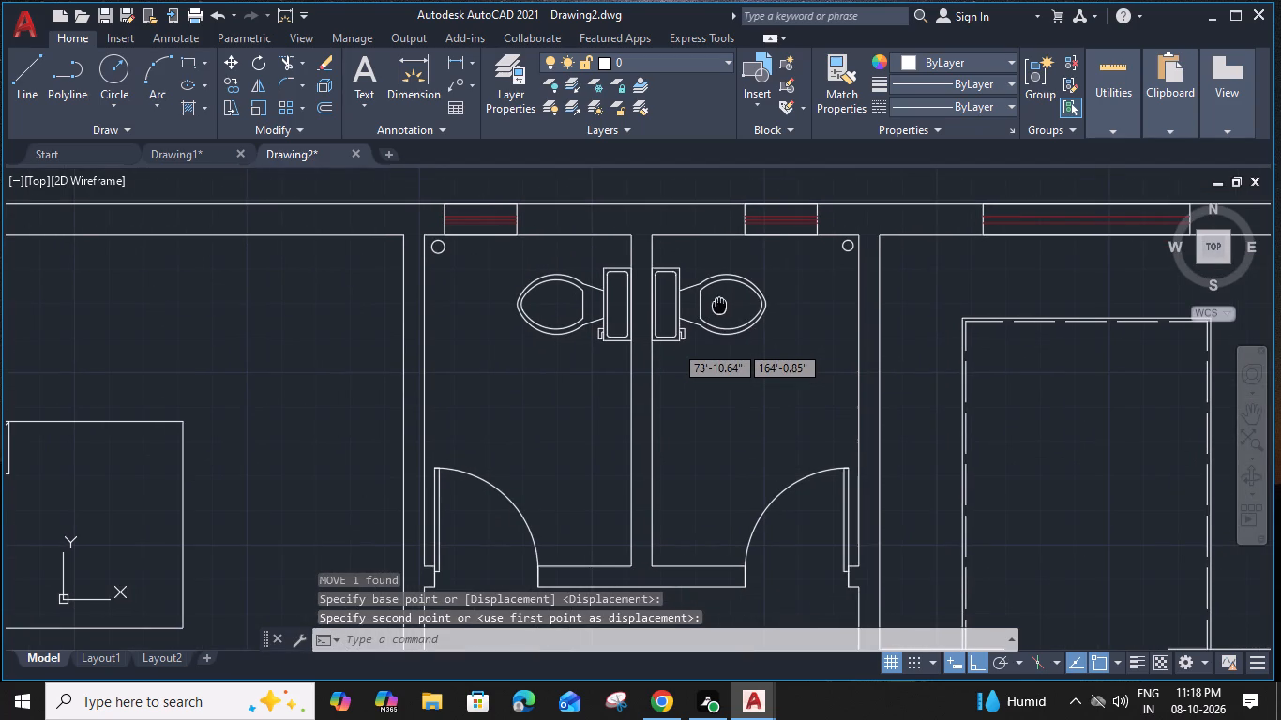
pyautogui.moveTo(671, 538); pyautogui.dragTo(742, 358, button='middle')
pyautogui.scroll(-2, 685, 499)
pyautogui.moveTo(677, 466); pyautogui.dragTo(707, 430, button='middle')
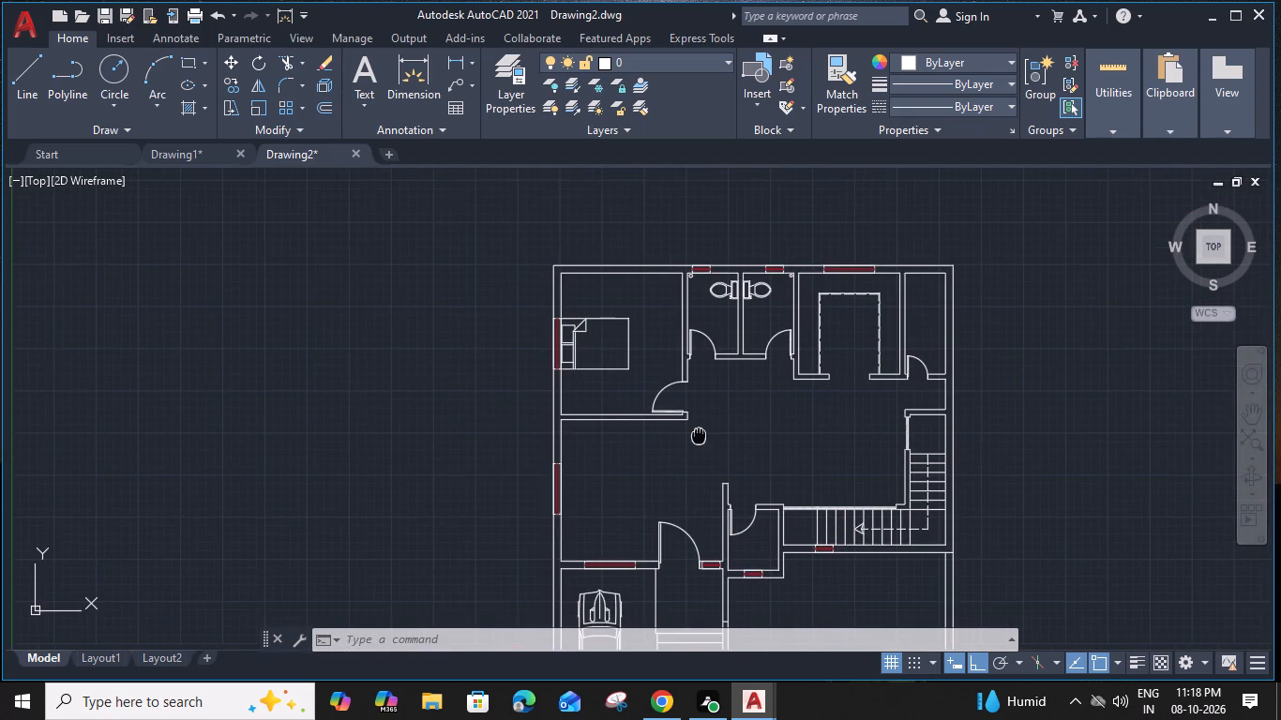
pyautogui.press('m')
pyautogui.write('T')
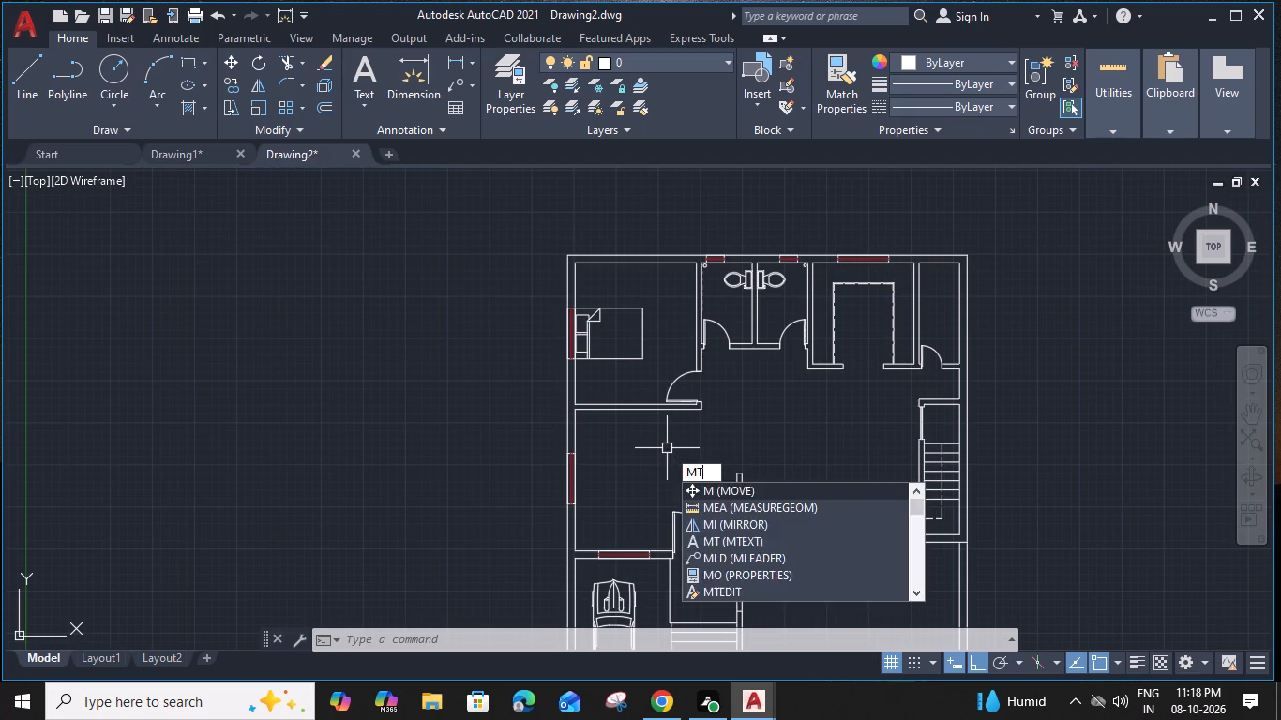
pyautogui.press('space')
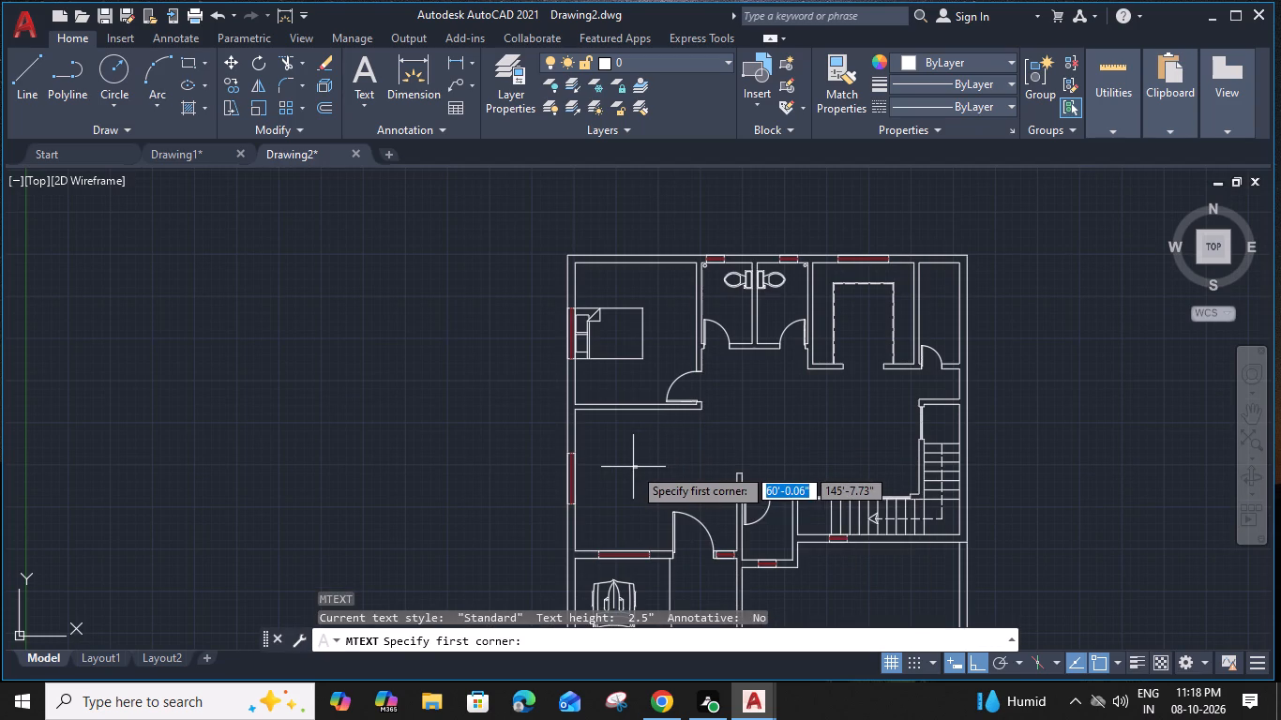
pyautogui.click(617, 465)
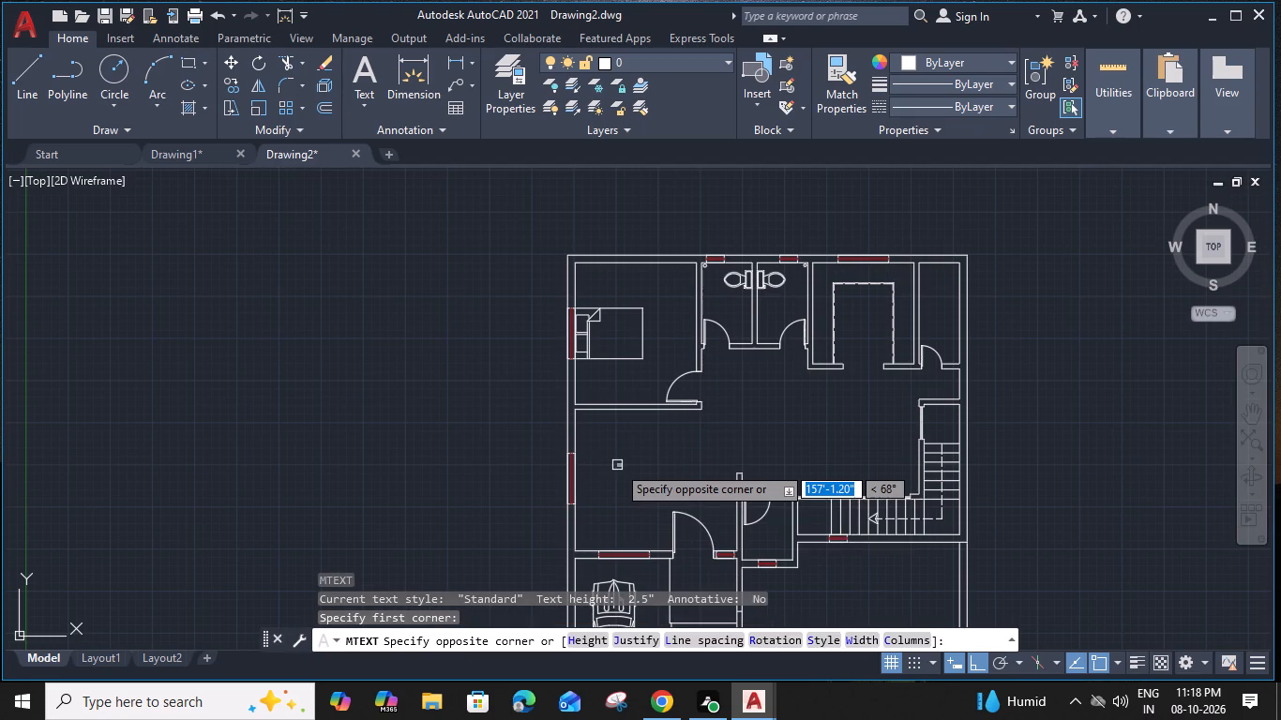
pyautogui.click(703, 488)
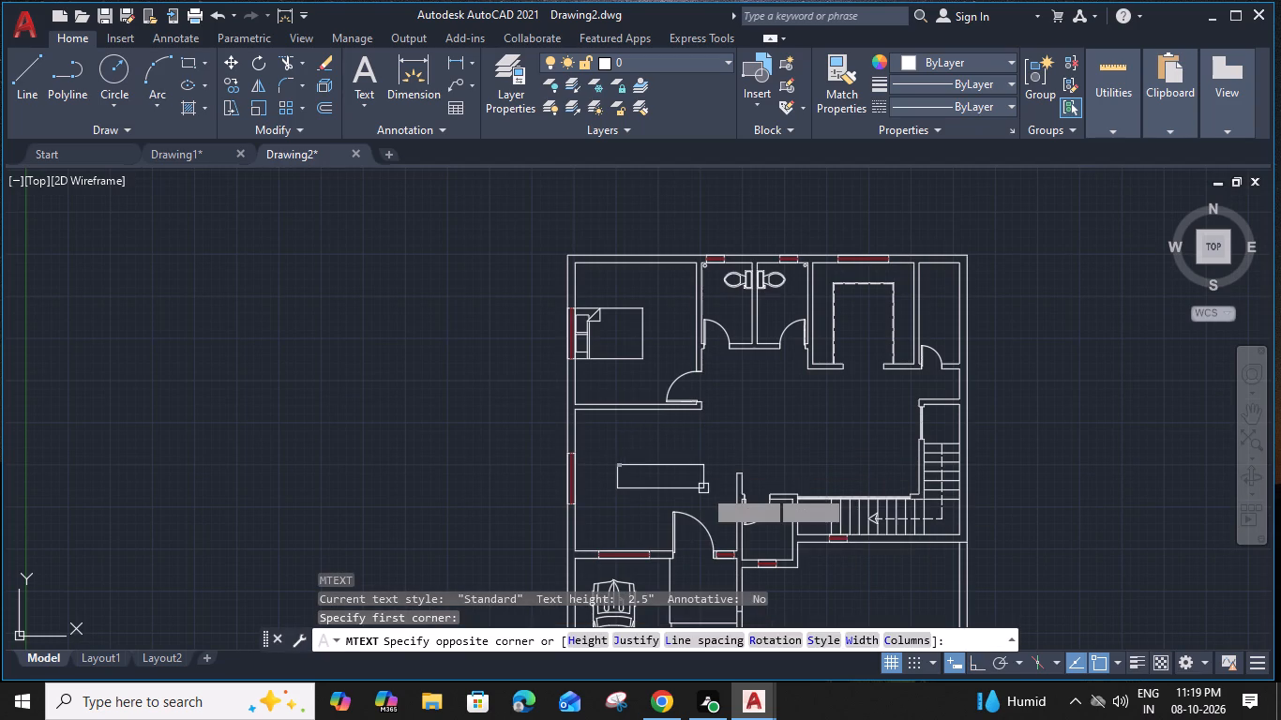
pyautogui.scroll(-2, 780, 465)
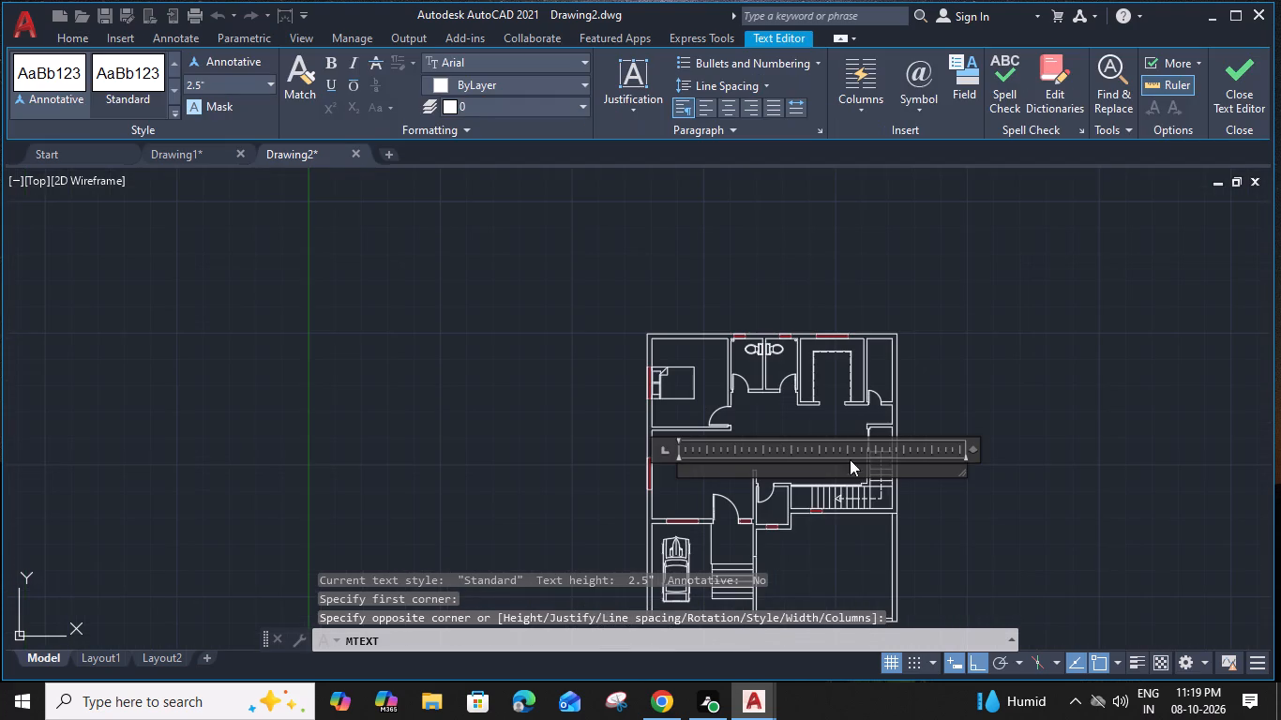
pyautogui.moveTo(975, 446); pyautogui.dragTo(740, 463)
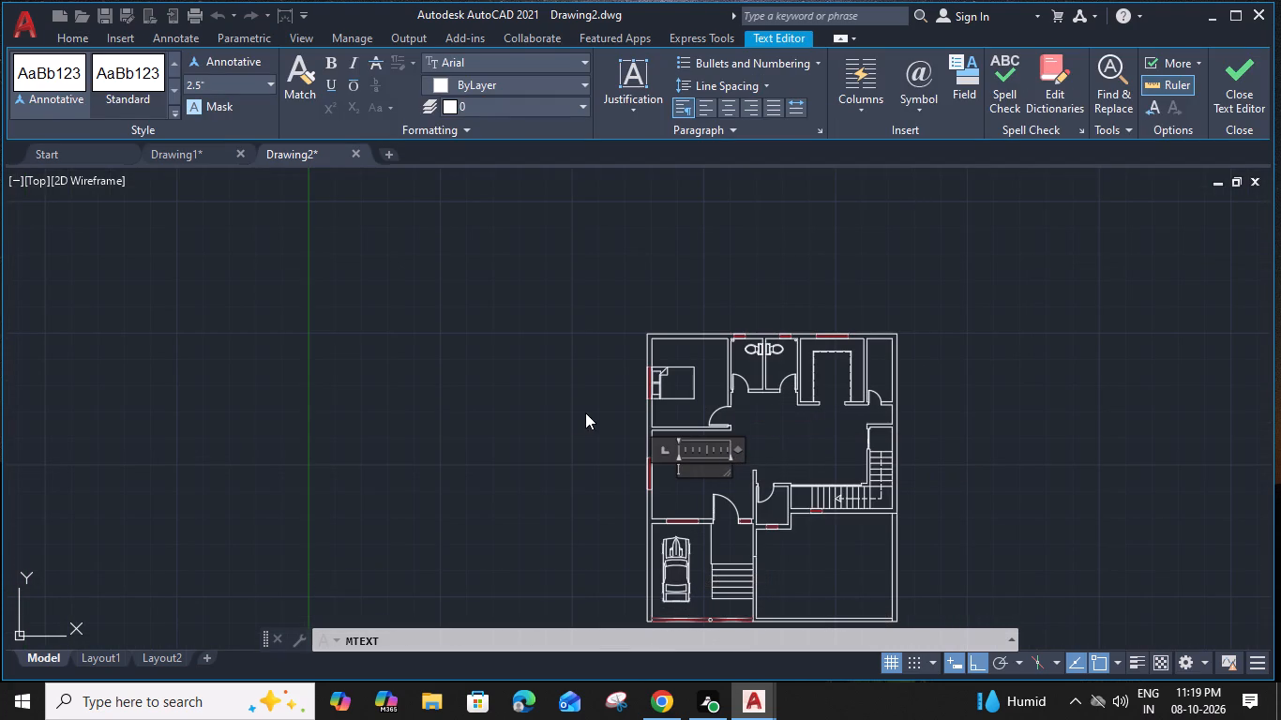
pyautogui.click(204, 88)
pyautogui.press('8')
pyautogui.hotkey('shift', '"')
pyautogui.press('Return')
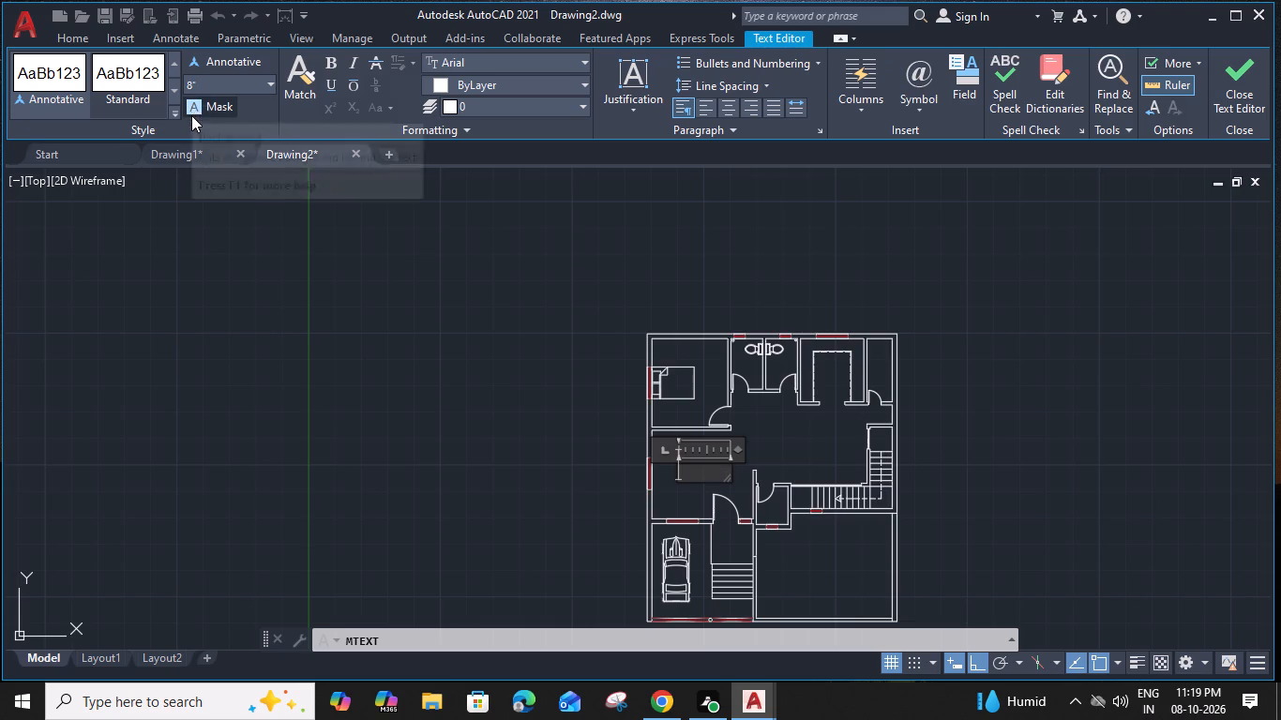
# Enter LIVING ROOM as the label's first line and widen the text box so it fits on one line.
pyautogui.moveTo(546, 392); pyautogui.dragTo(476, 305, button='middle')
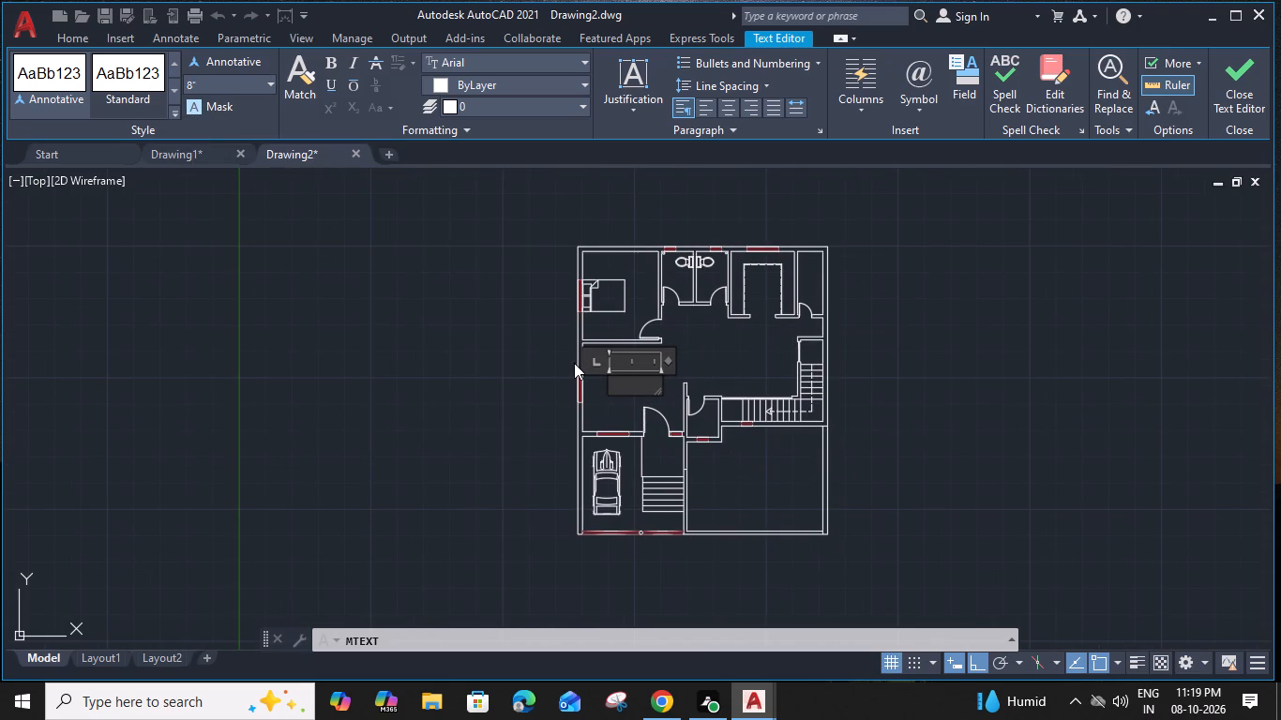
pyautogui.scroll(2, 574, 363)
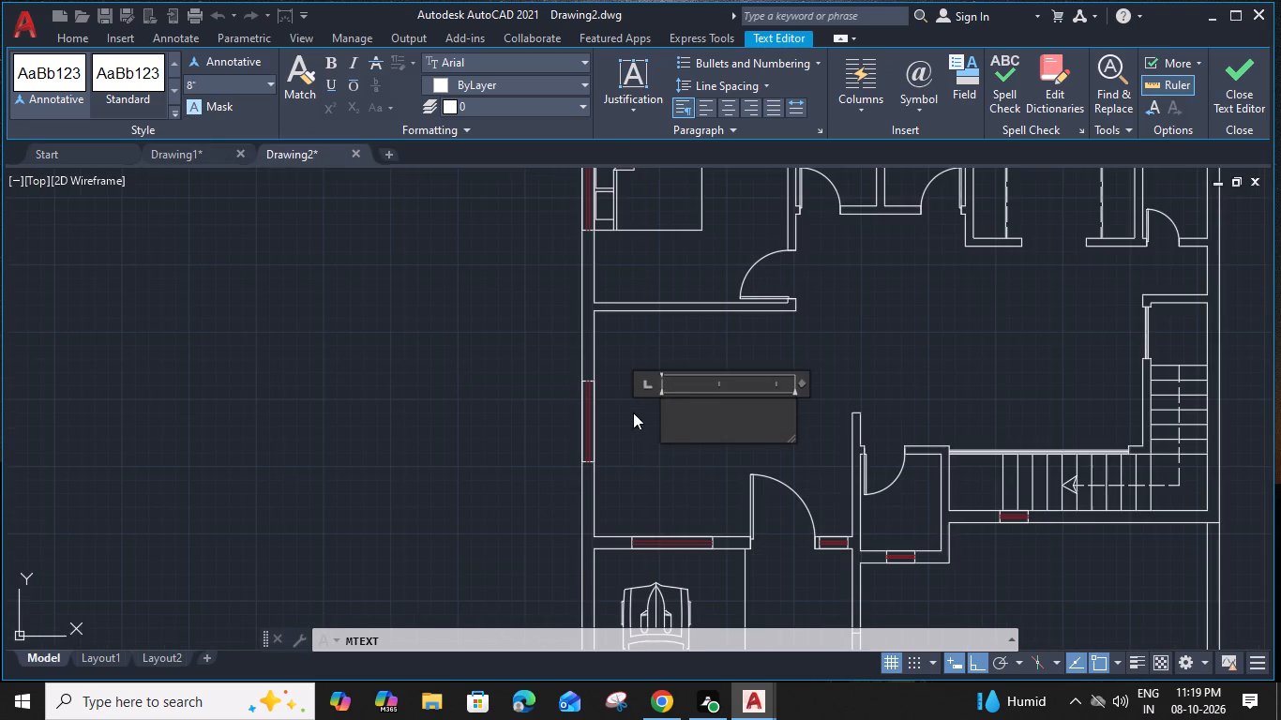
pyautogui.moveTo(610, 387); pyautogui.dragTo(499, 344, button='middle')
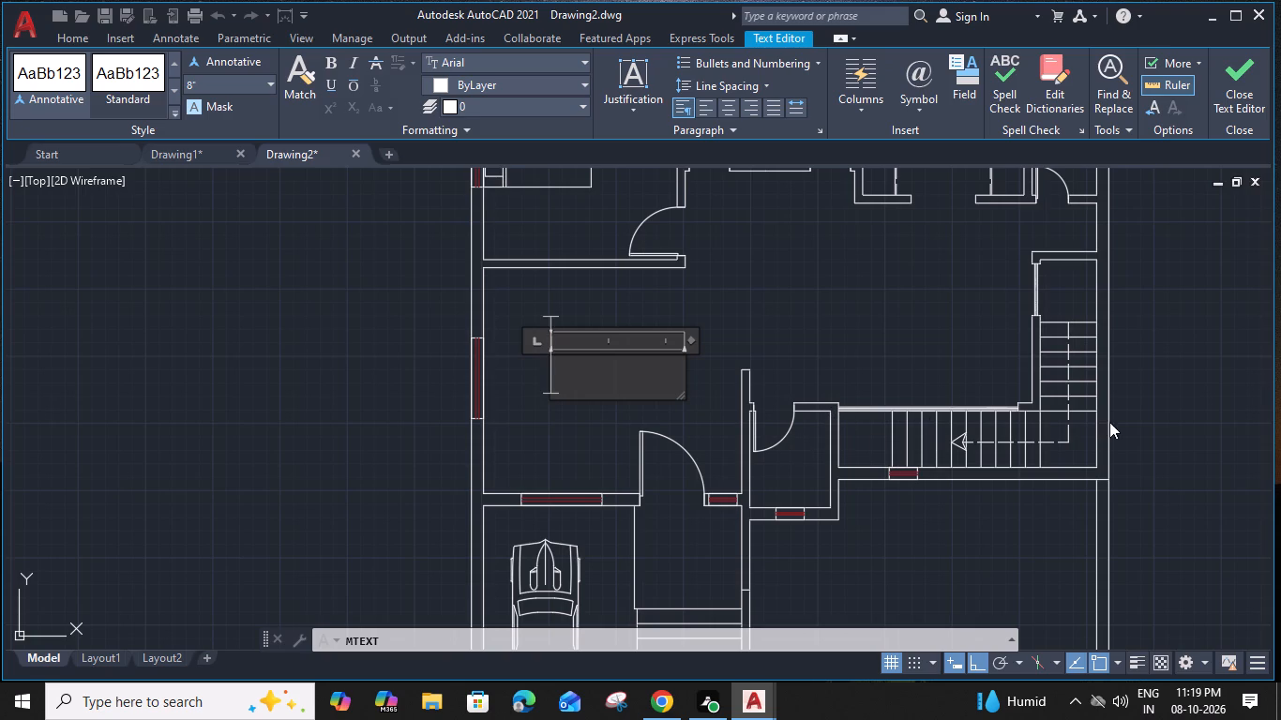
pyautogui.write('LIVING')
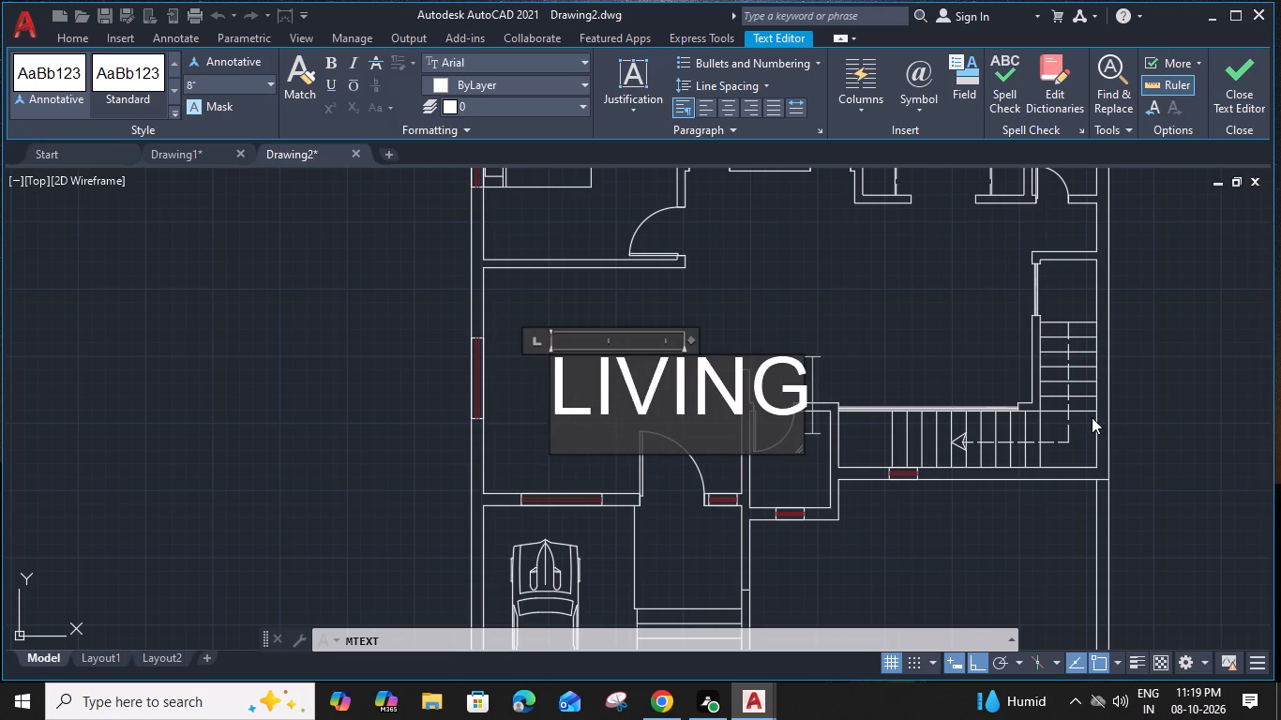
pyautogui.scroll(-1, 1152, 433)
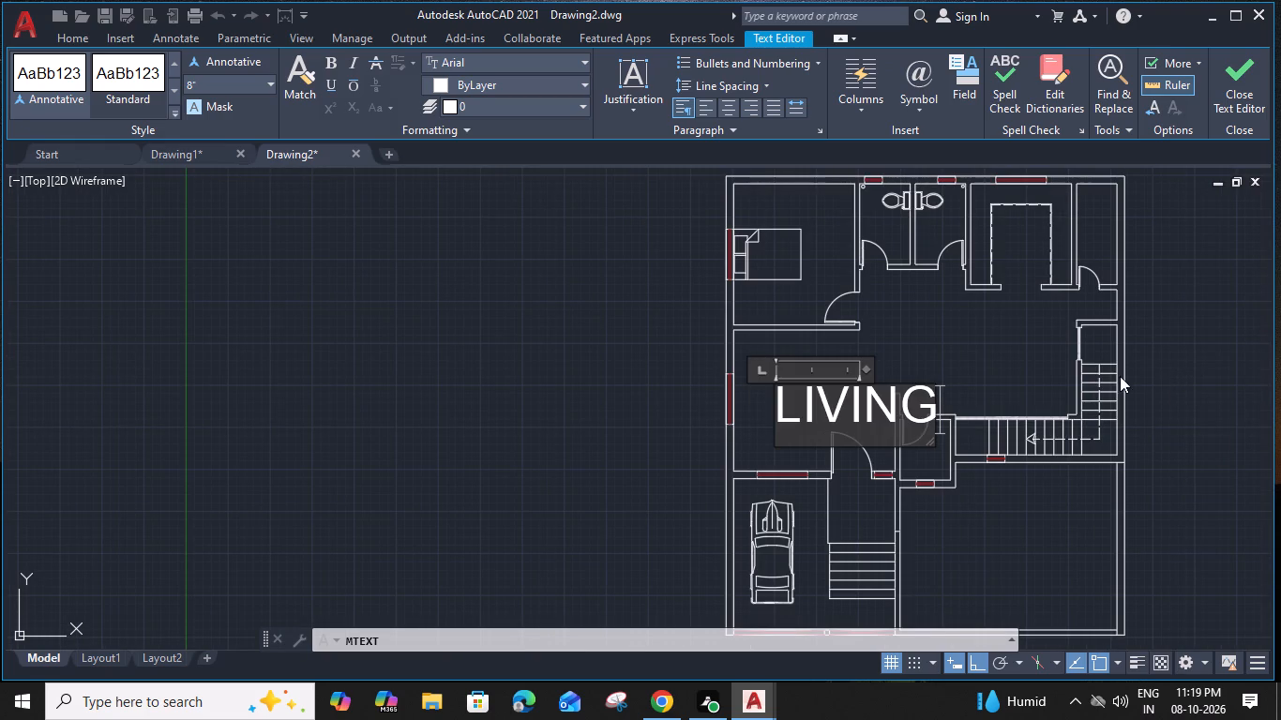
pyautogui.moveTo(1017, 450); pyautogui.dragTo(805, 423, button='middle')
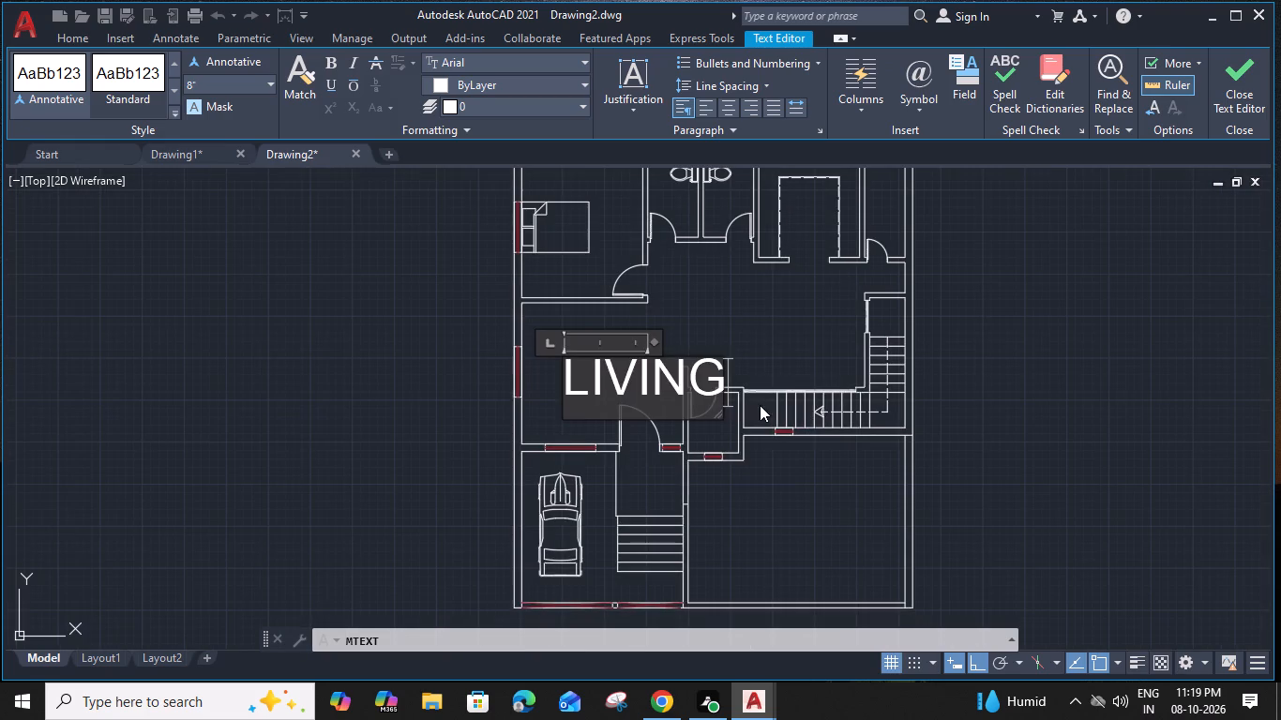
pyautogui.scroll(1, 728, 386)
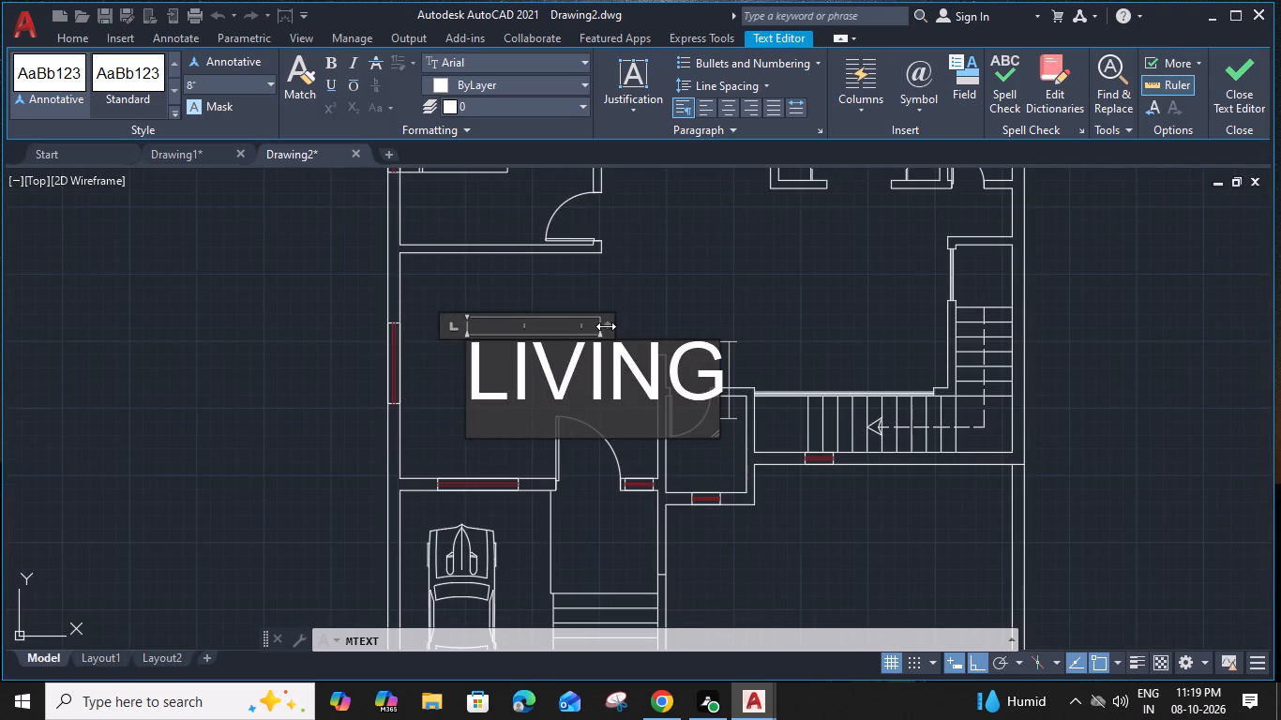
pyautogui.moveTo(606, 326); pyautogui.dragTo(865, 331)
pyautogui.press('space')
pyautogui.write('ROMM')
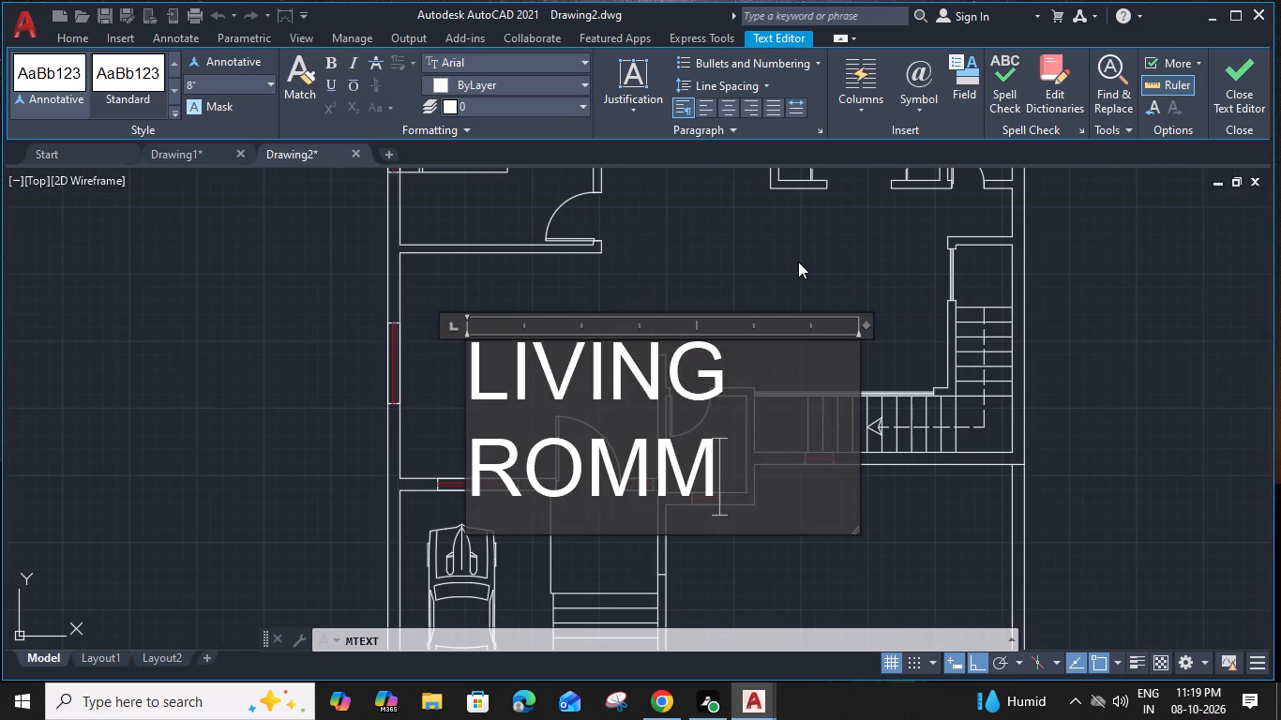
pyautogui.scroll(-1, 798, 262)
pyautogui.moveTo(845, 294); pyautogui.dragTo(962, 295)
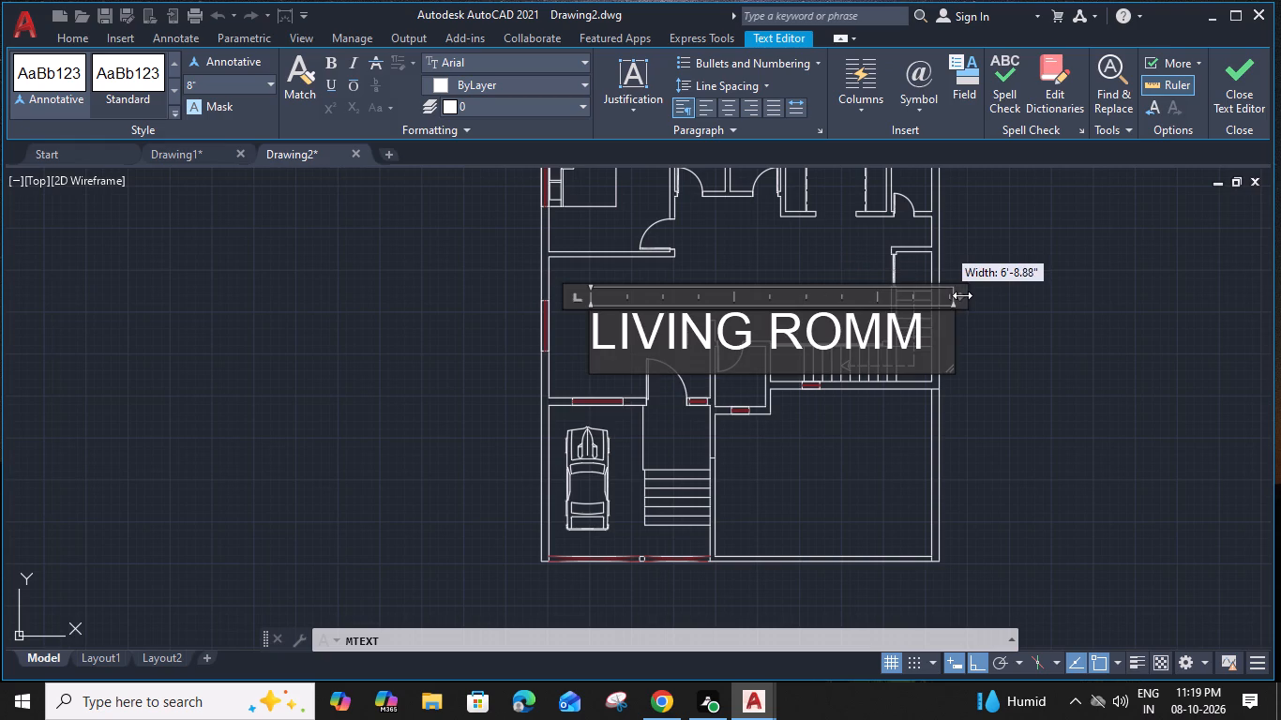
pyautogui.moveTo(962, 295); pyautogui.dragTo(957, 297)
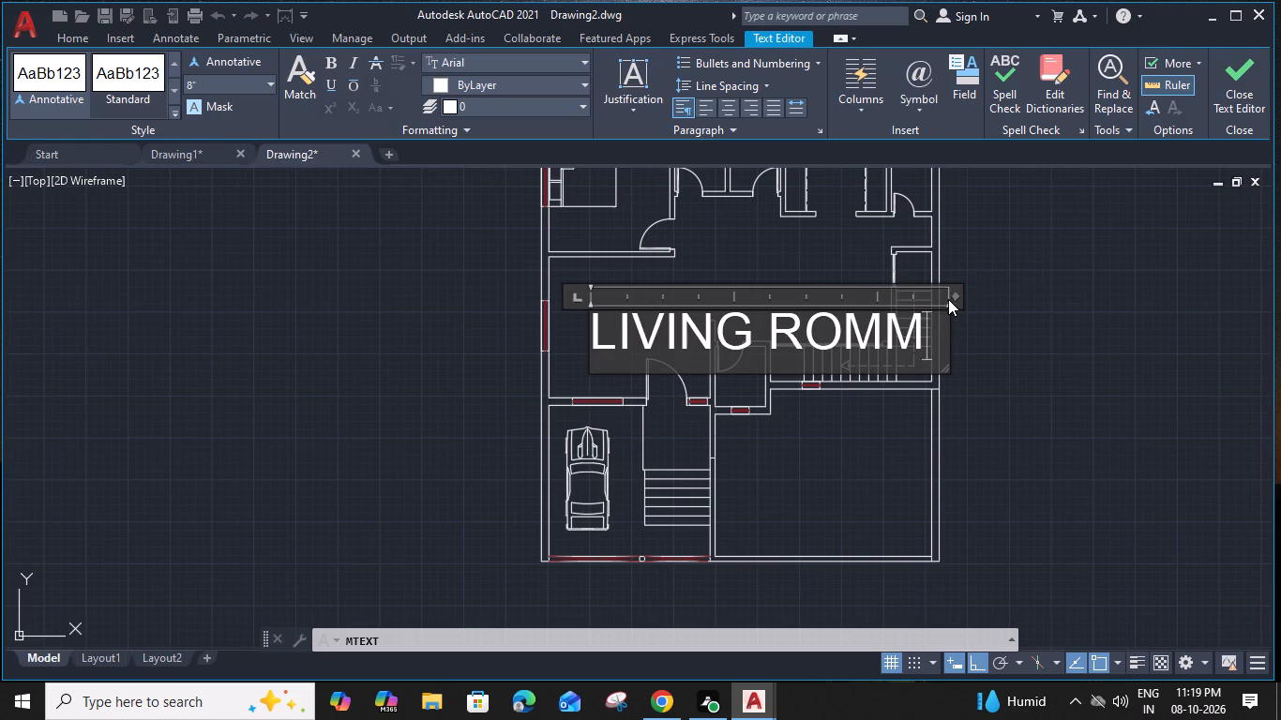
pyautogui.click(880, 352)
pyautogui.press('BackSpace')
pyautogui.press('o')
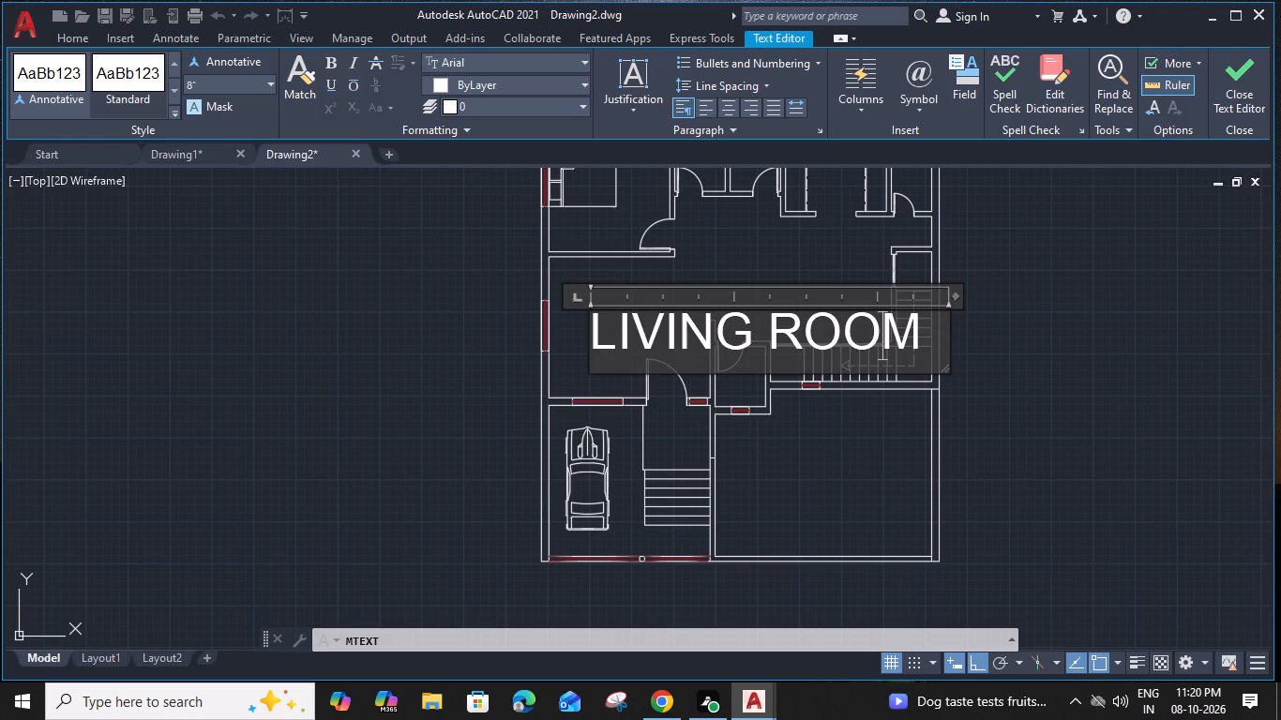
pyautogui.click(920, 357)
# Add a second line reading 16'-0"X14'-0" to the label, narrow the box slightly and finish the text.
pyautogui.press('Return')
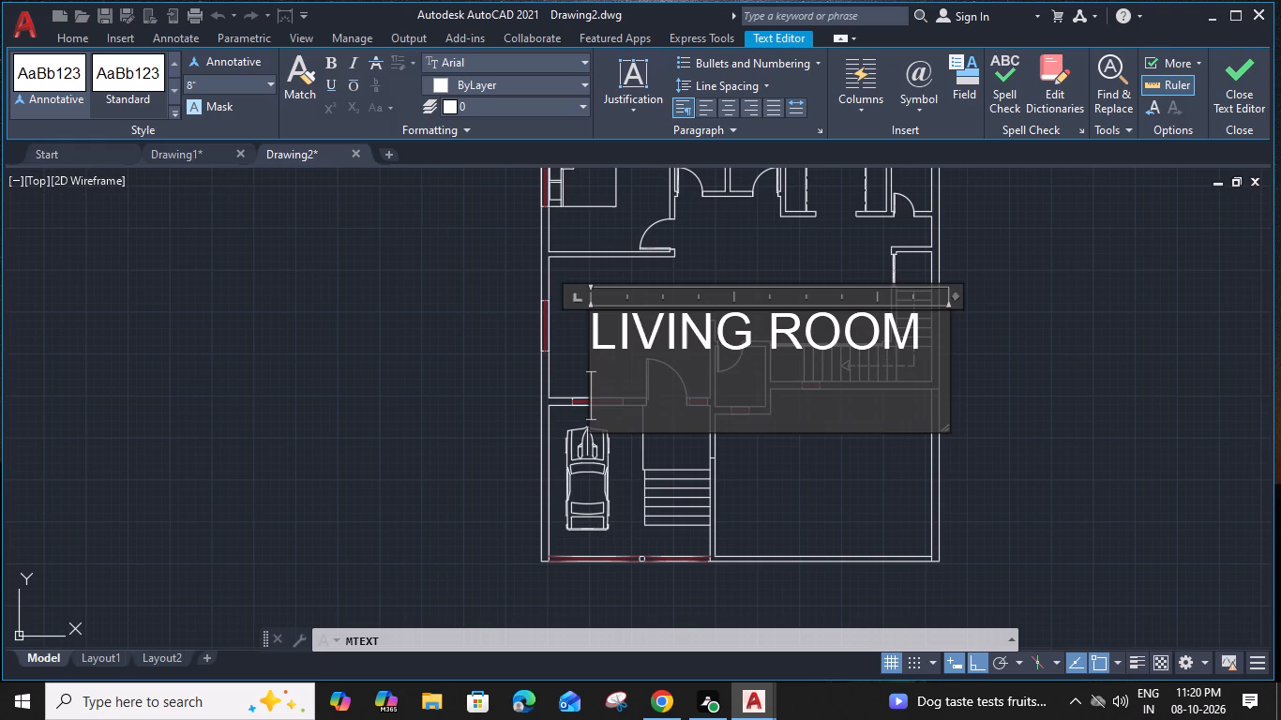
pyautogui.write('16')
pyautogui.press("'")
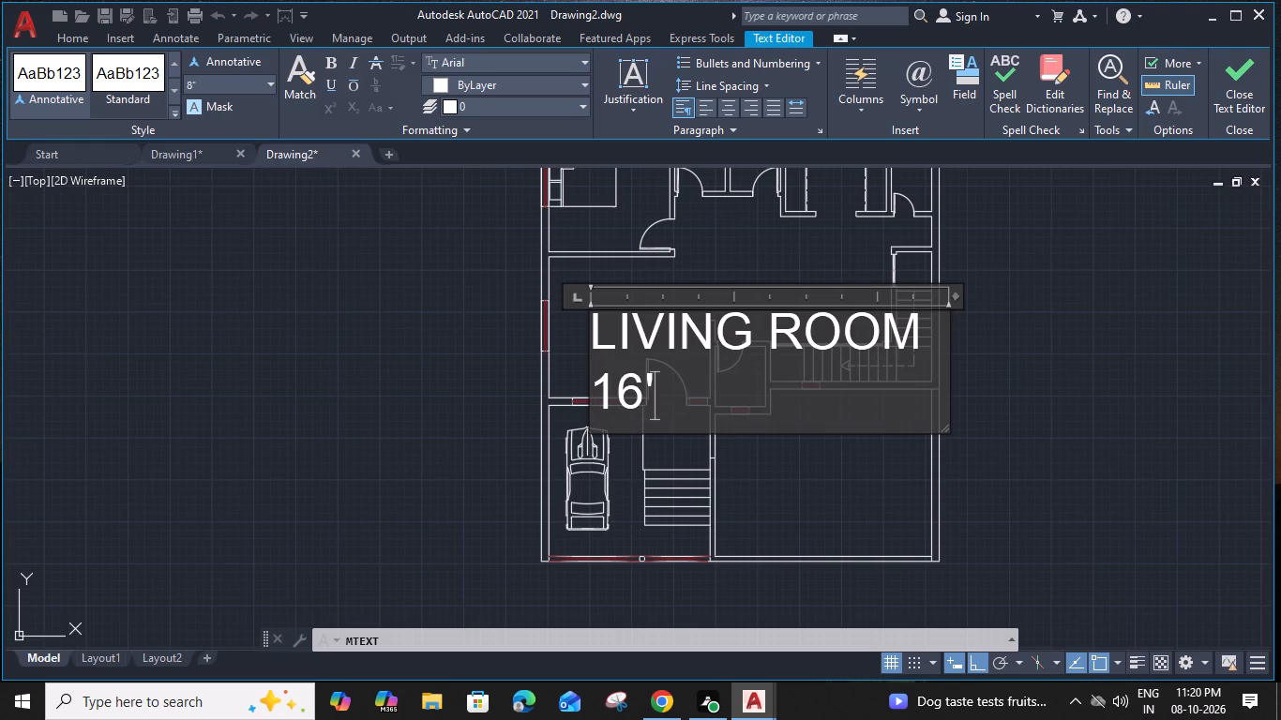
pyautogui.write('-0')
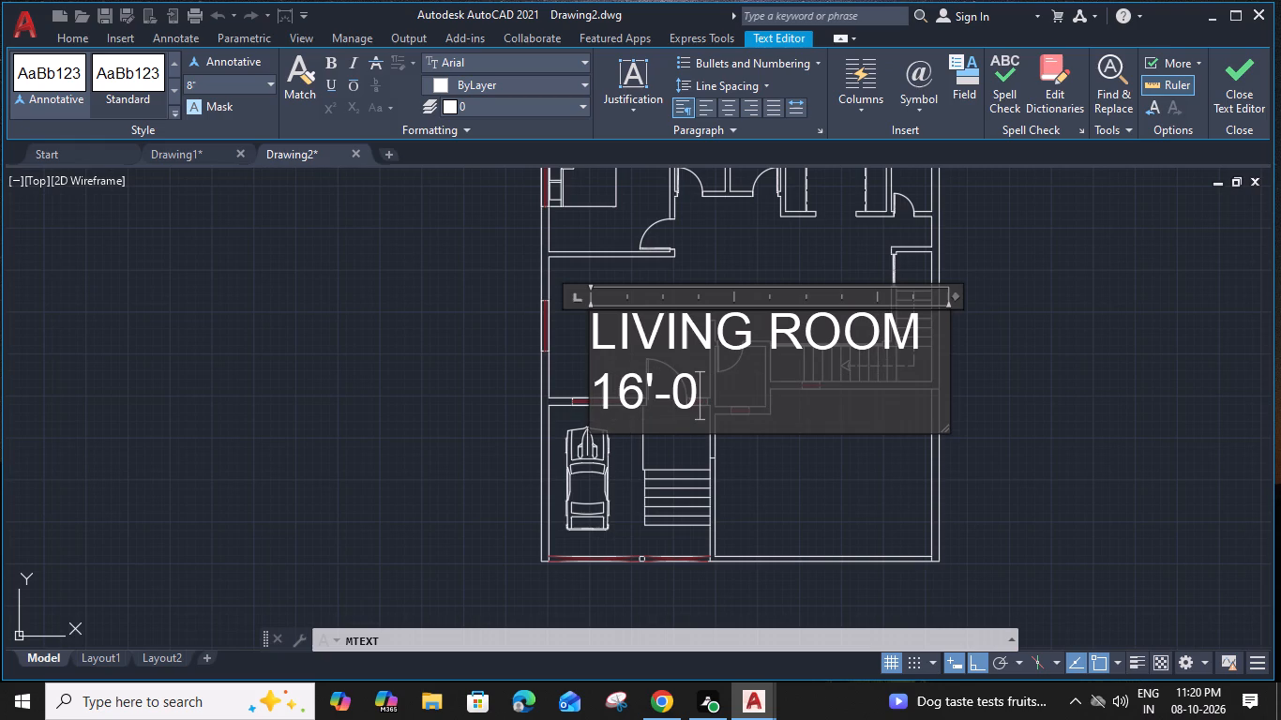
pyautogui.hotkey('shift', '"')
pyautogui.press('x')
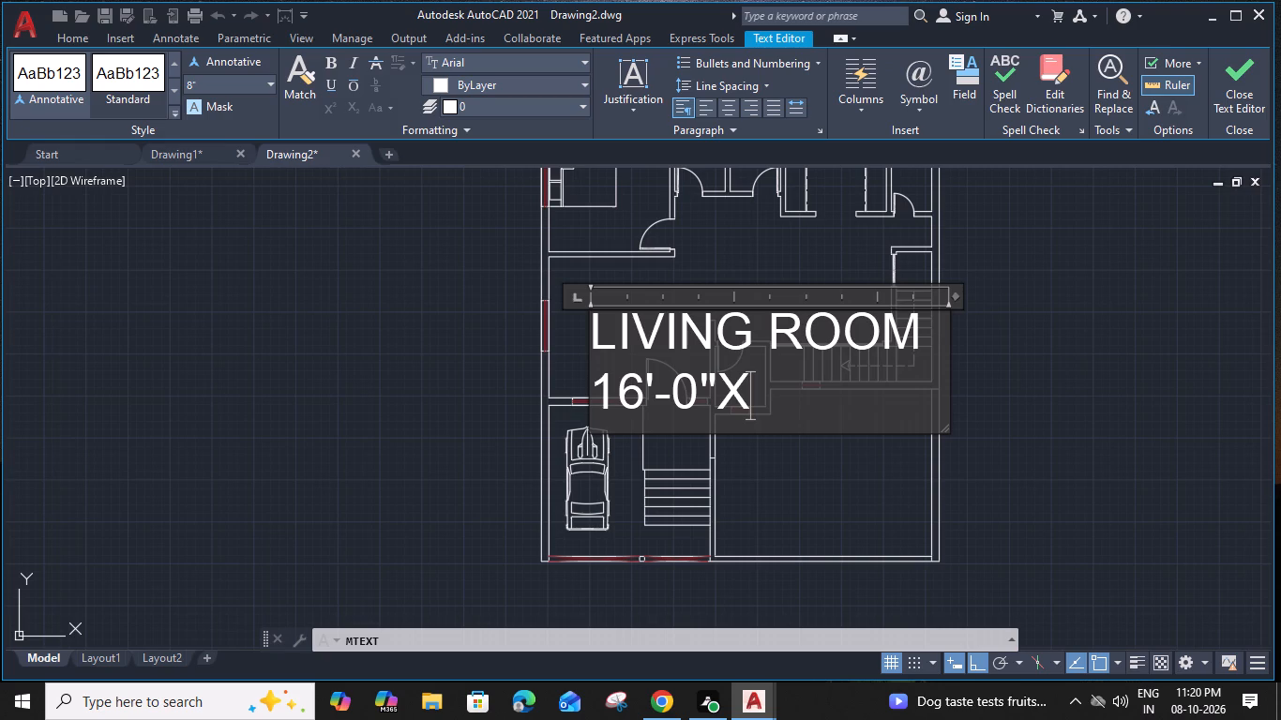
pyautogui.write('14')
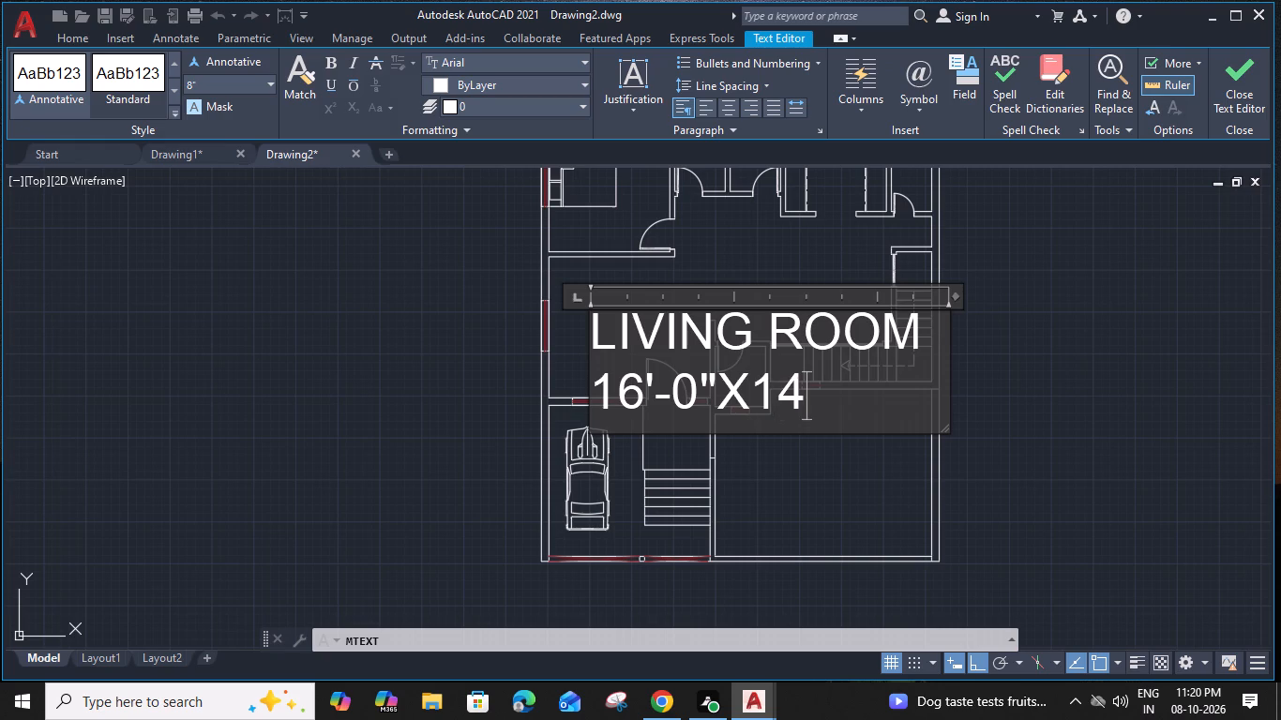
pyautogui.write('\'-0"')
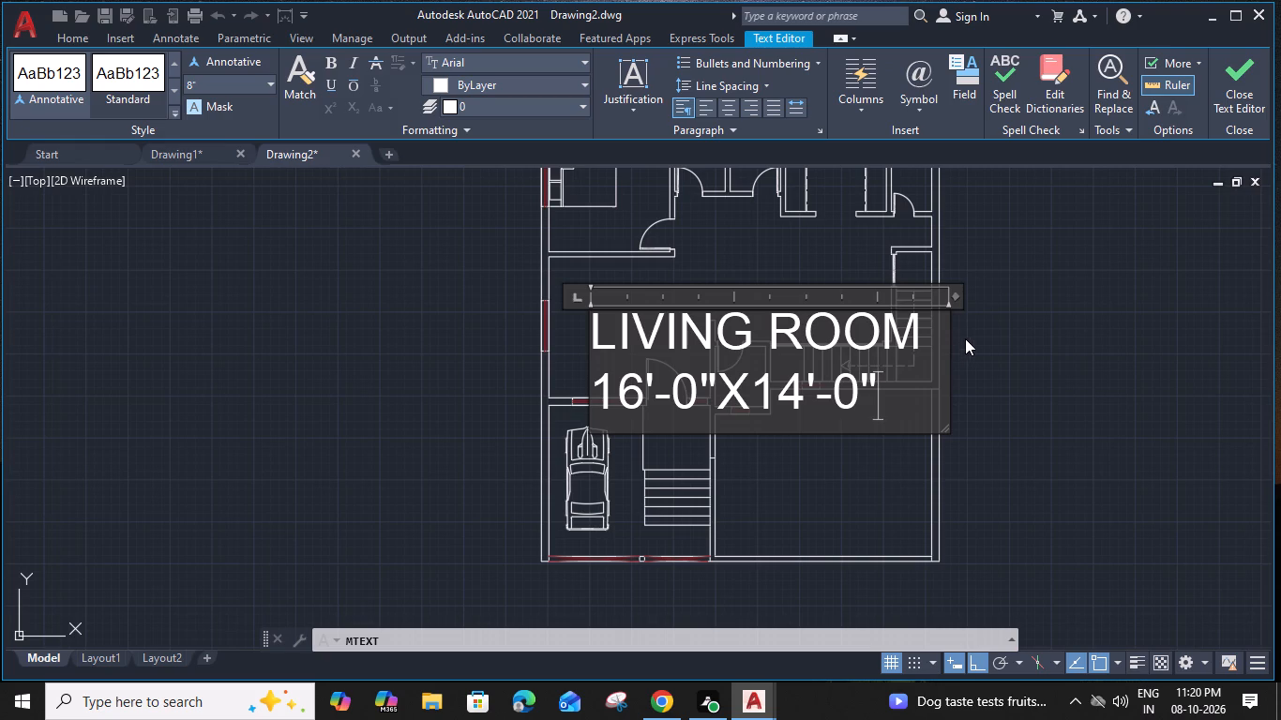
pyautogui.moveTo(953, 297); pyautogui.dragTo(932, 300)
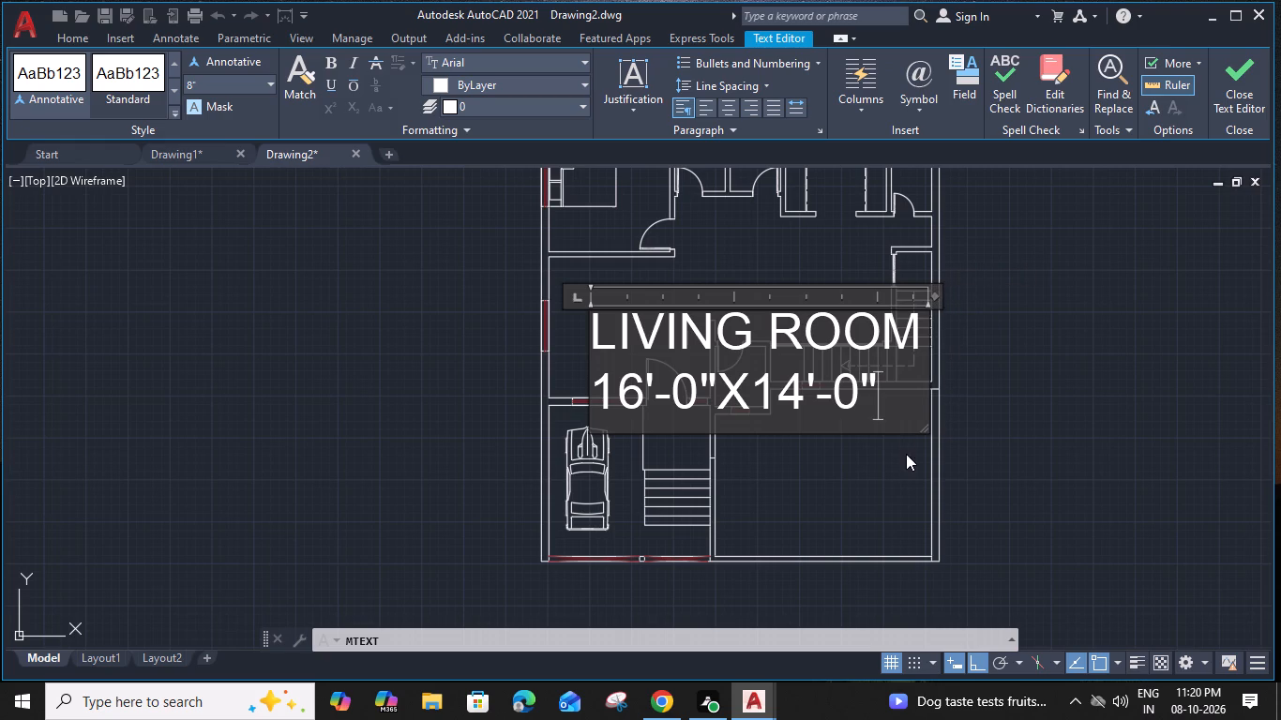
pyautogui.click(900, 471)
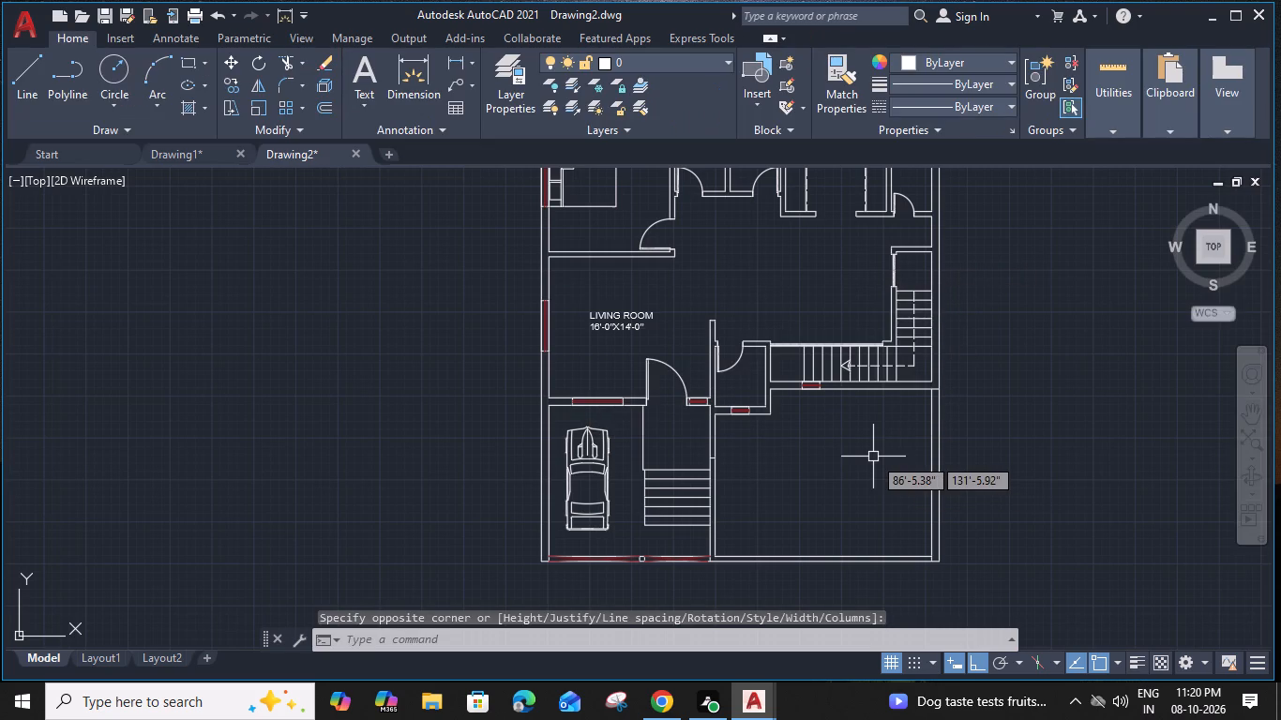
# Copy the living room label straight north into the room with the bed.
pyautogui.click(599, 315)
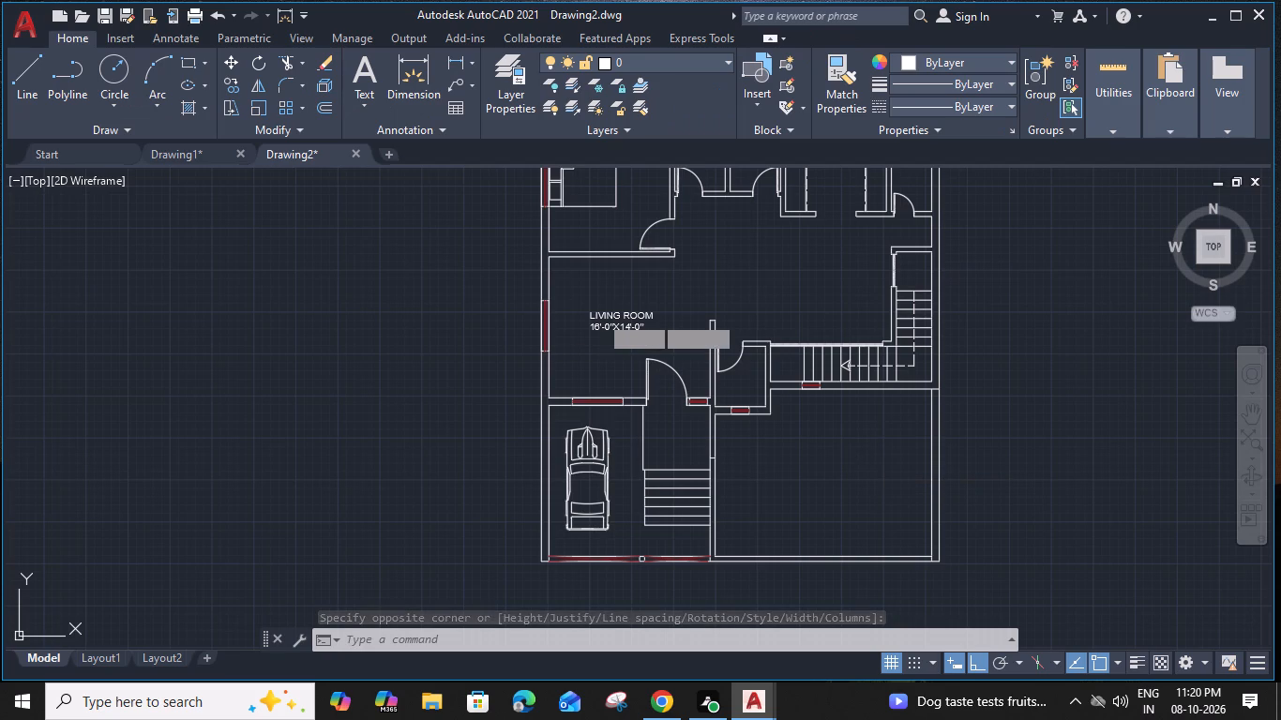
pyautogui.write('CO')
pyautogui.press('space')
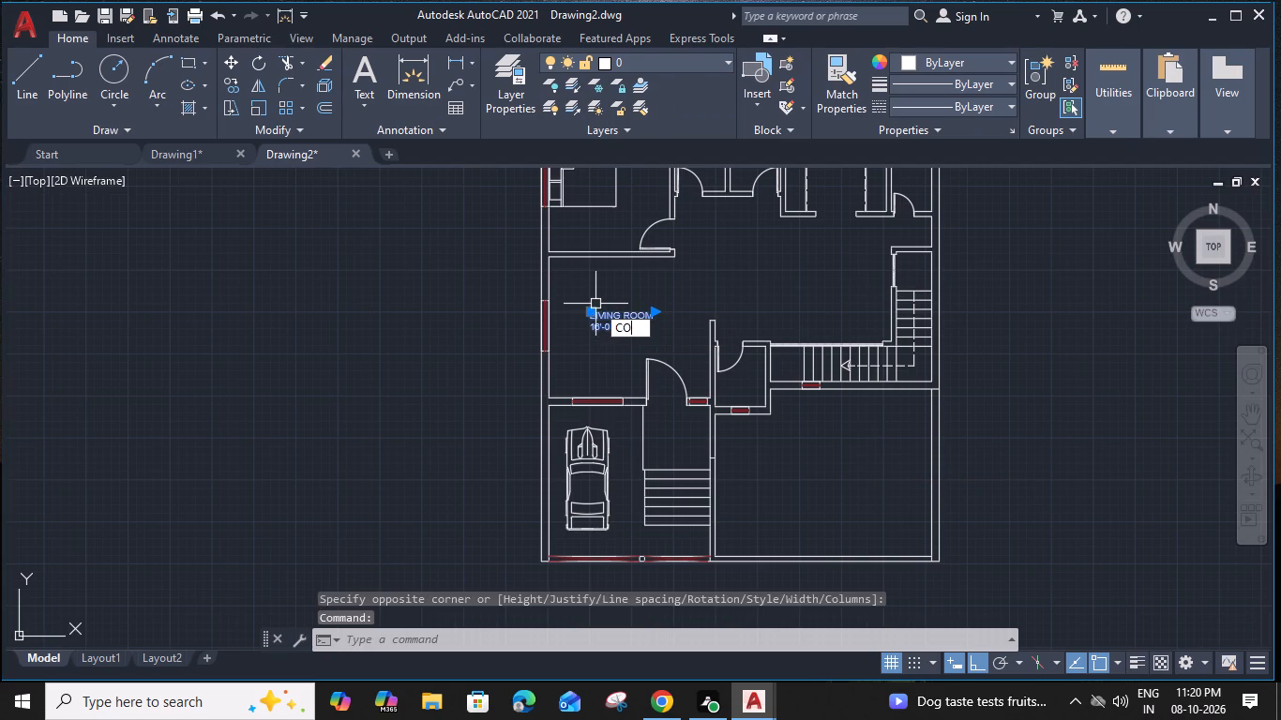
pyautogui.scroll(1, 583, 348)
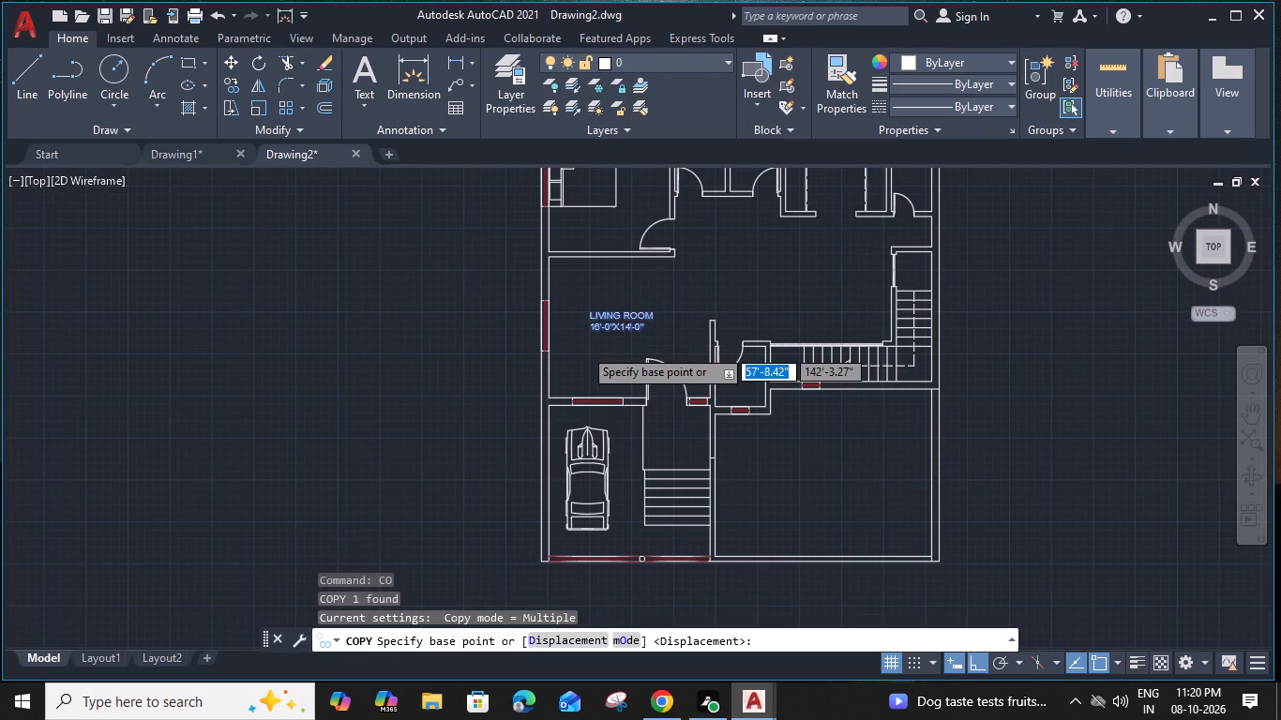
pyautogui.click(532, 357)
pyautogui.moveTo(527, 232); pyautogui.dragTo(496, 485, button='middle')
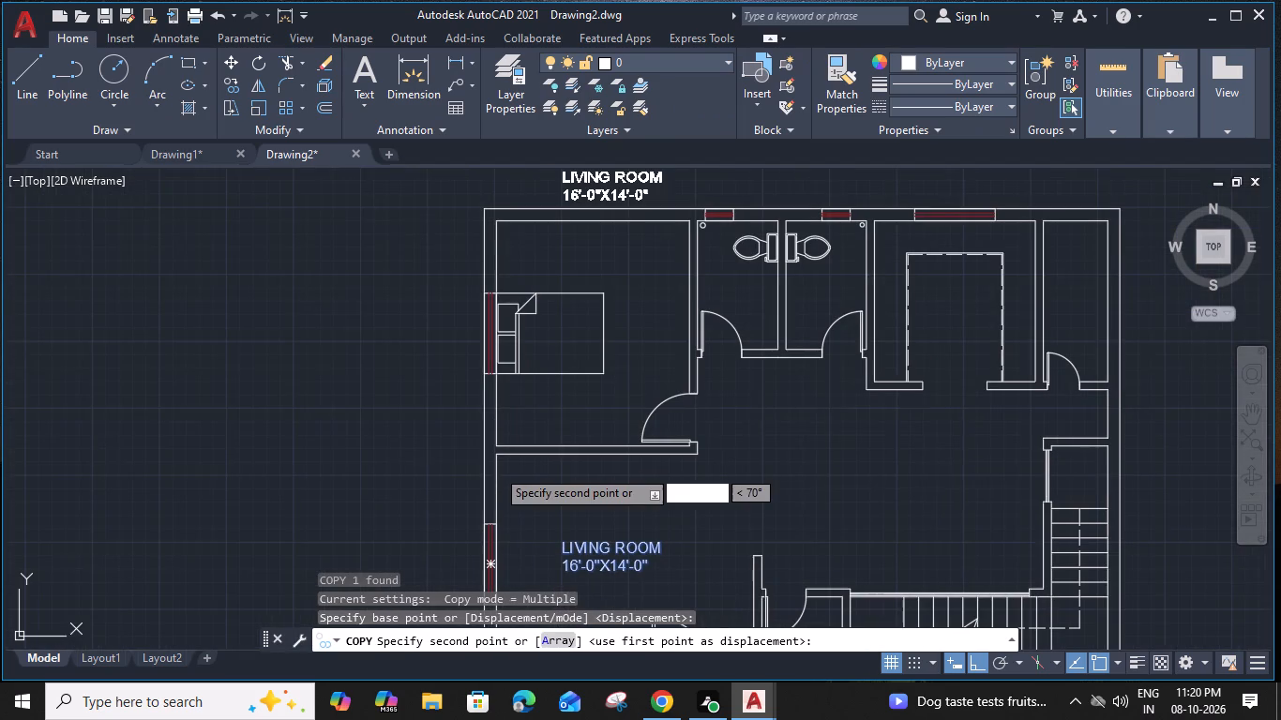
pyautogui.click(496, 374)
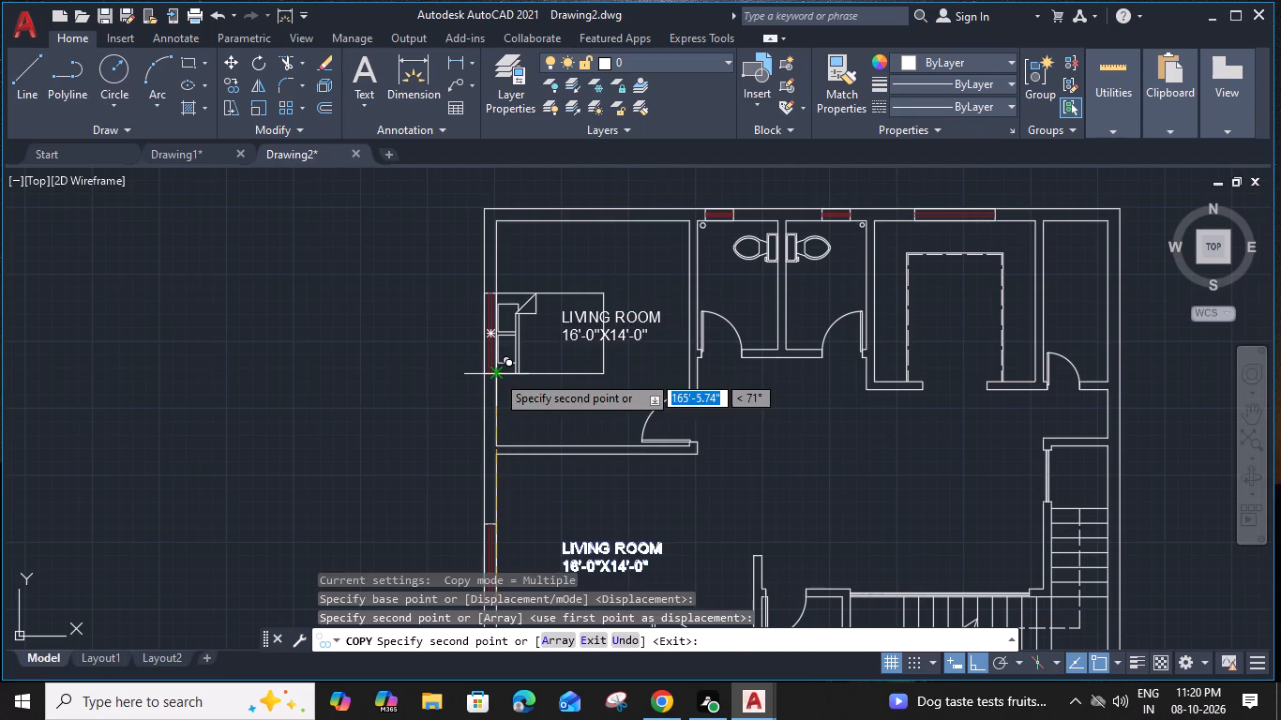
pyautogui.press('Escape')
# Move the copied label about 3'-8" north so it sits clear above the bed.
pyautogui.scroll(1, 609, 334)
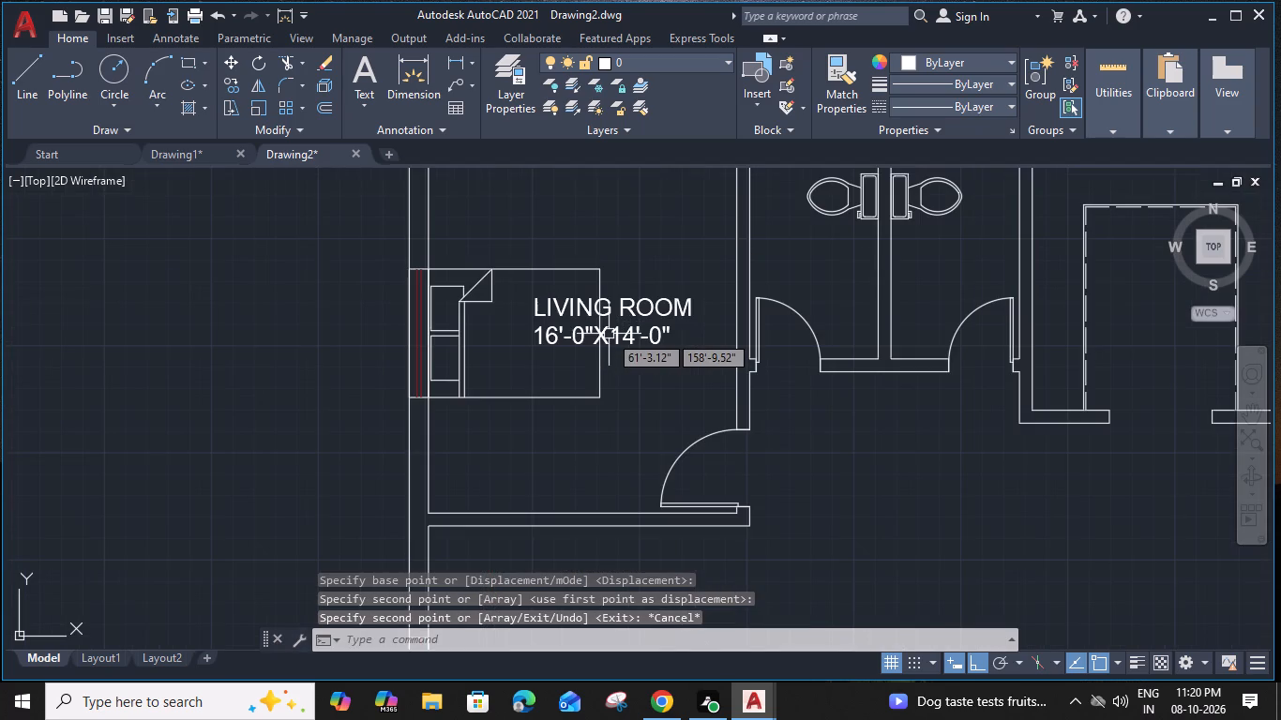
pyautogui.click(638, 314)
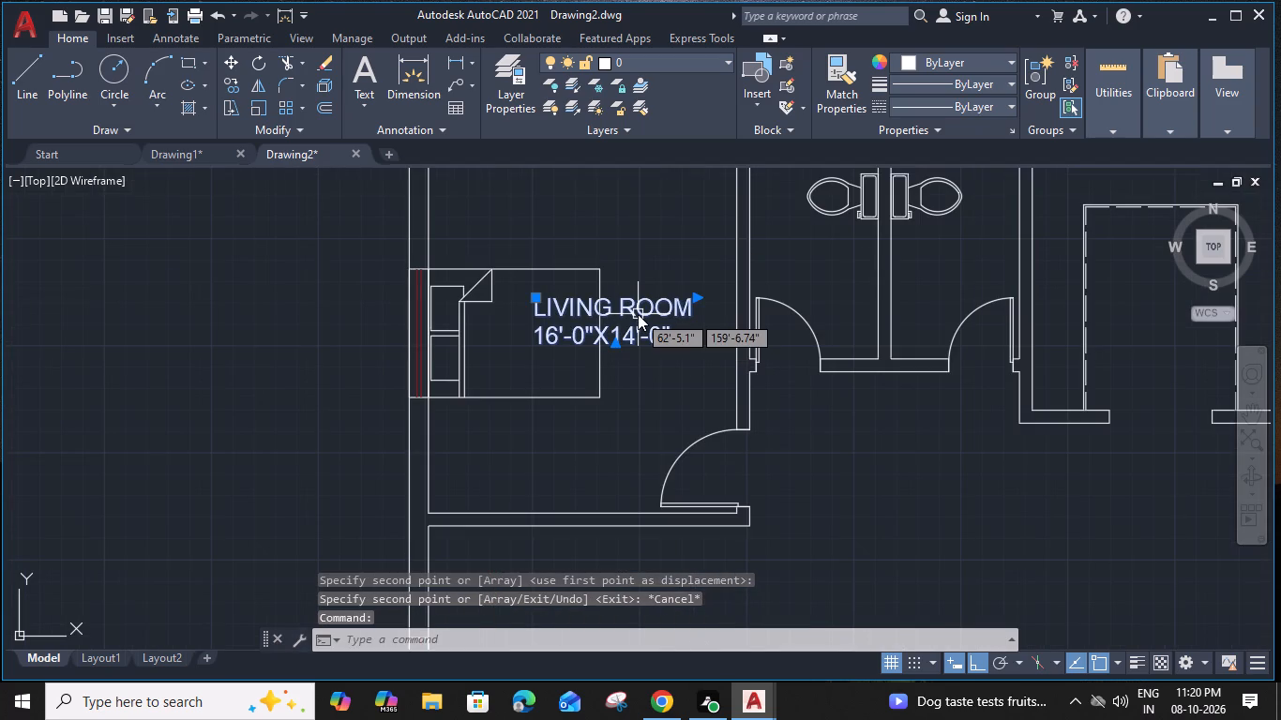
pyautogui.write('M')
pyautogui.press('space')
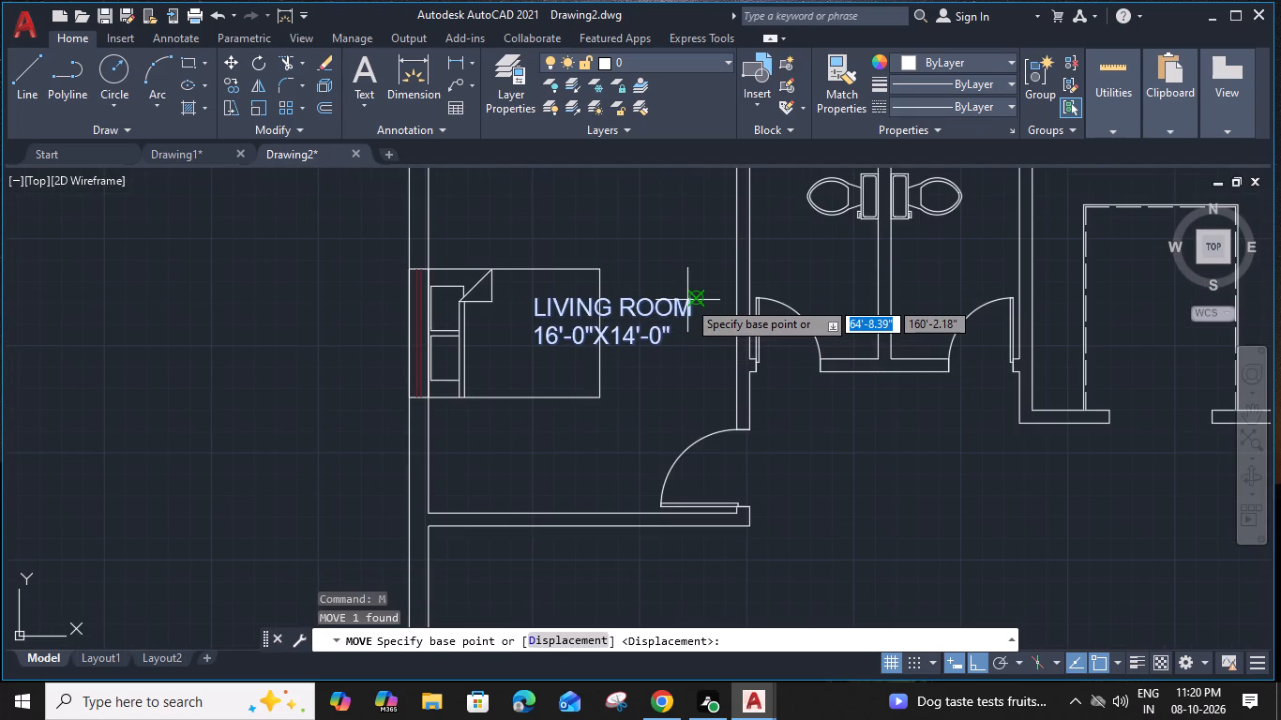
pyautogui.click(694, 300)
pyautogui.click(686, 202)
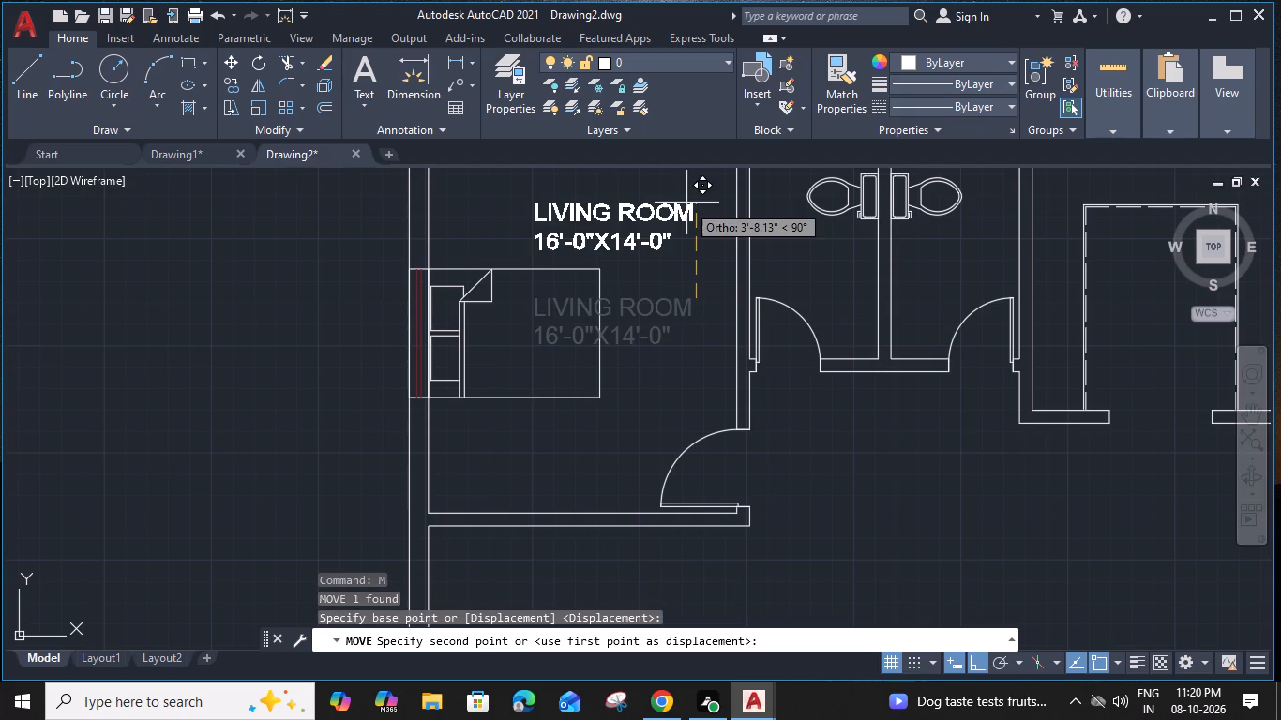
# Edit the copied label above the bed to read BEDROOM-1 with dimensions 12'-0"X14'-0".
pyautogui.doubleClick(591, 219)
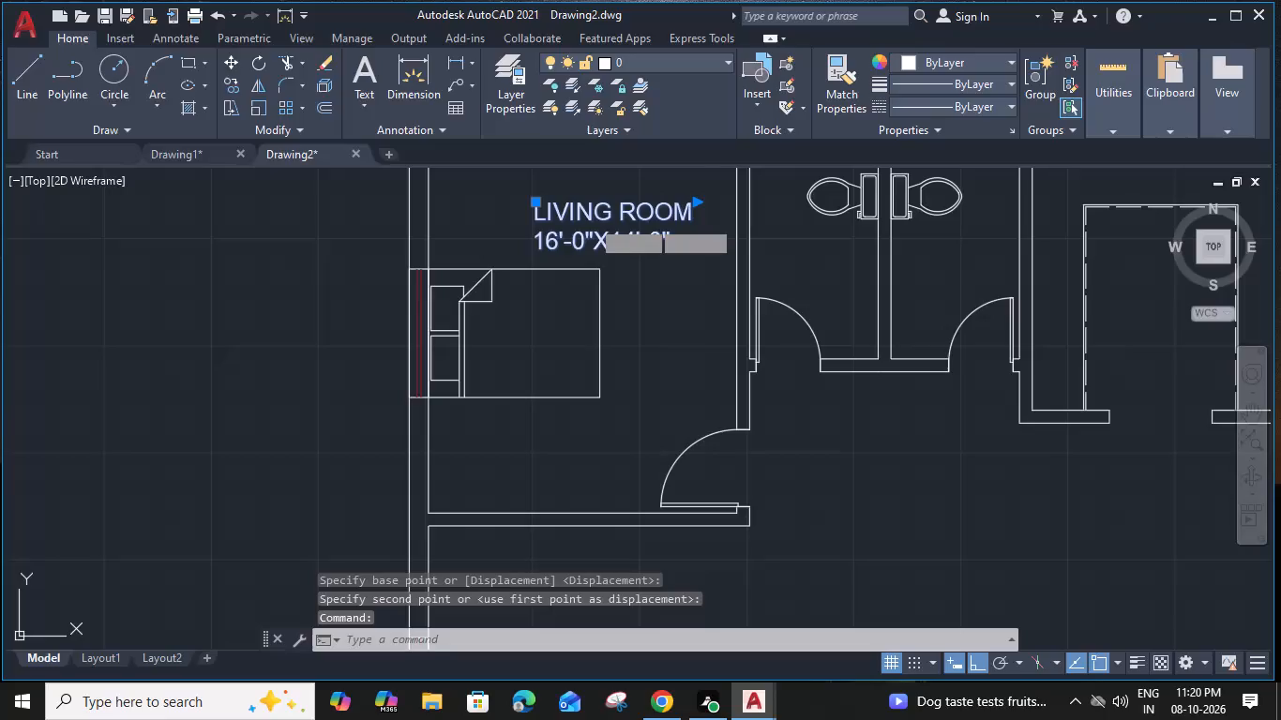
pyautogui.moveTo(623, 205); pyautogui.dragTo(555, 232, button='middle')
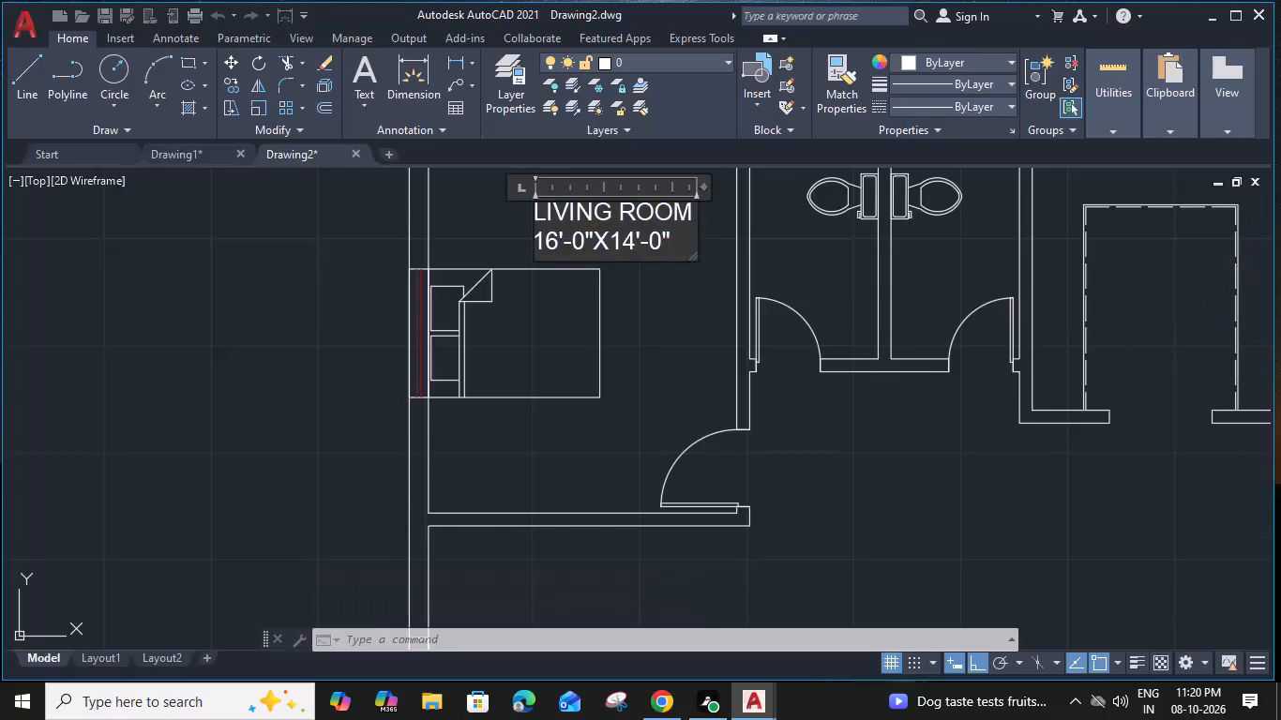
pyautogui.moveTo(555, 232); pyautogui.dragTo(664, 245, button='middle')
pyautogui.moveTo(597, 277); pyautogui.dragTo(588, 277)
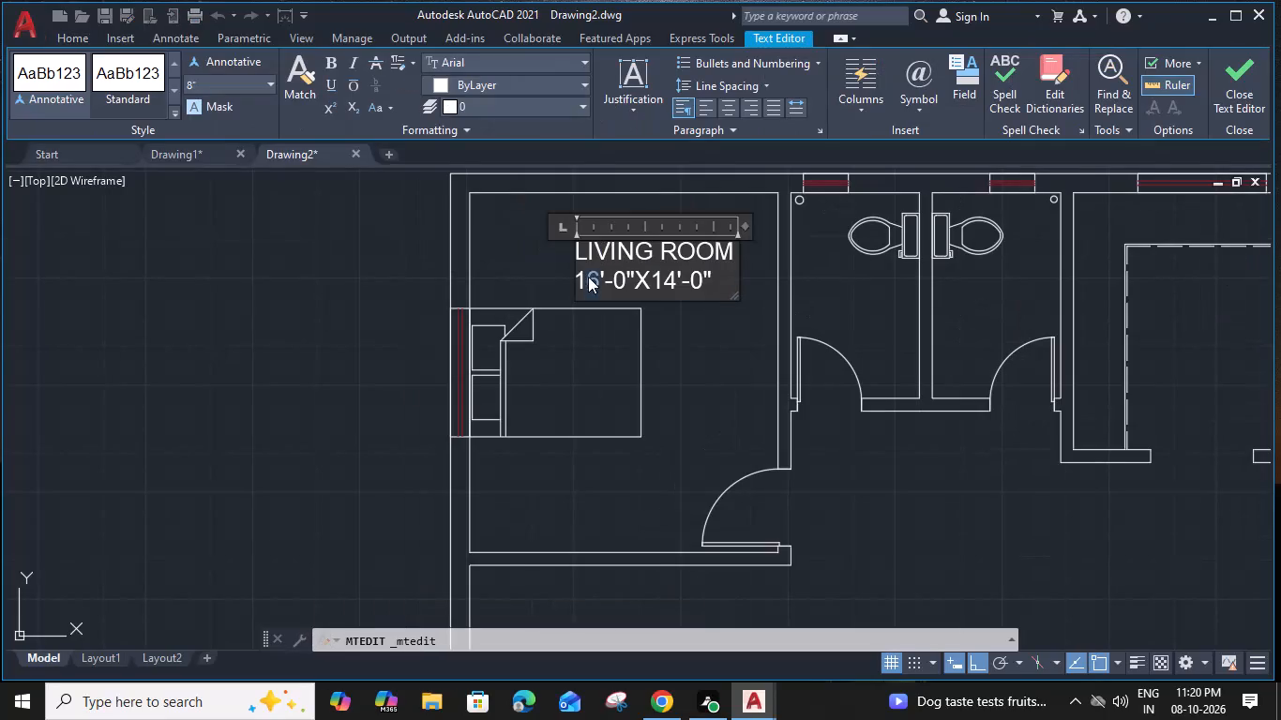
pyautogui.press('2')
pyautogui.moveTo(731, 247); pyautogui.dragTo(701, 251)
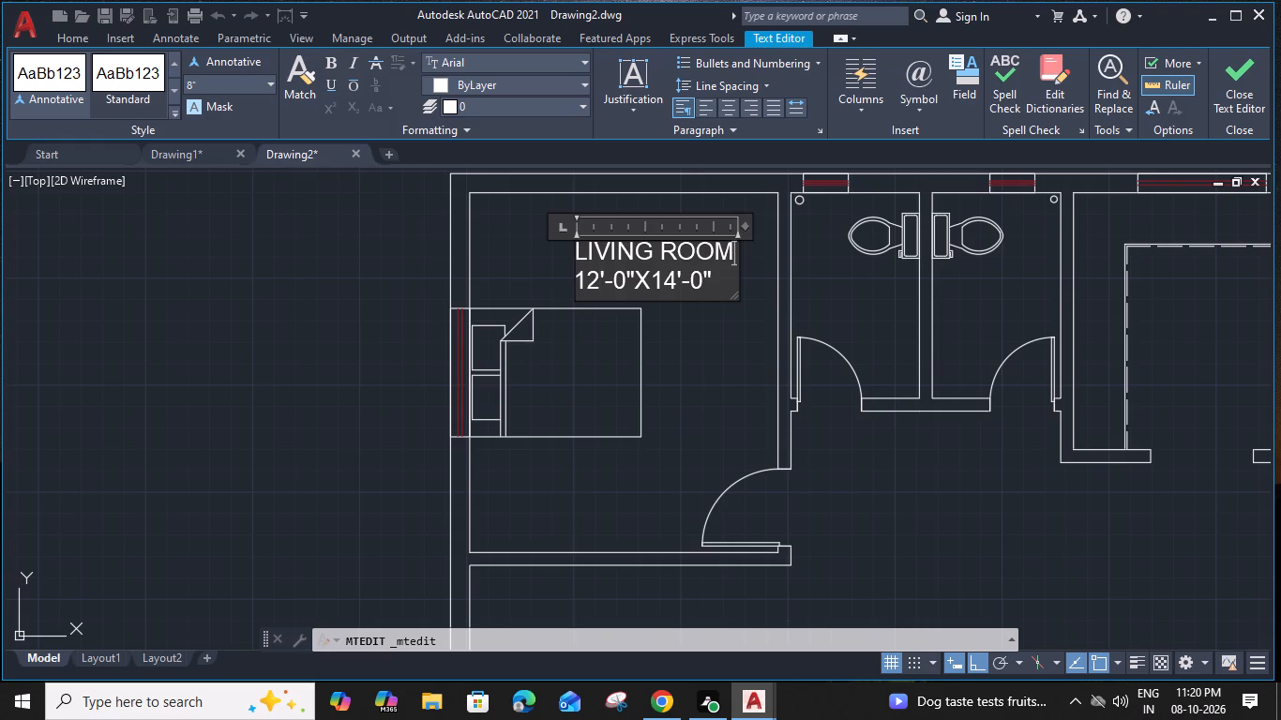
pyautogui.moveTo(701, 251); pyautogui.dragTo(487, 255)
pyautogui.write('BEDROOM-1')
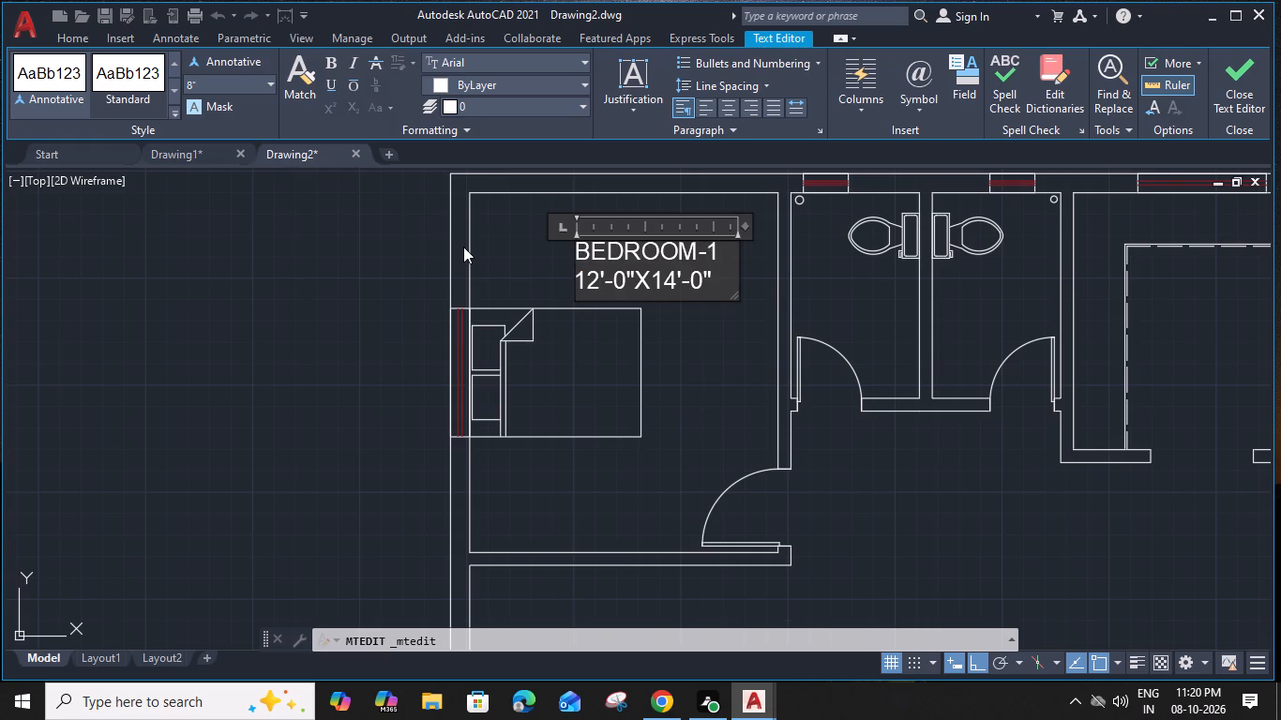
pyautogui.click(684, 388)
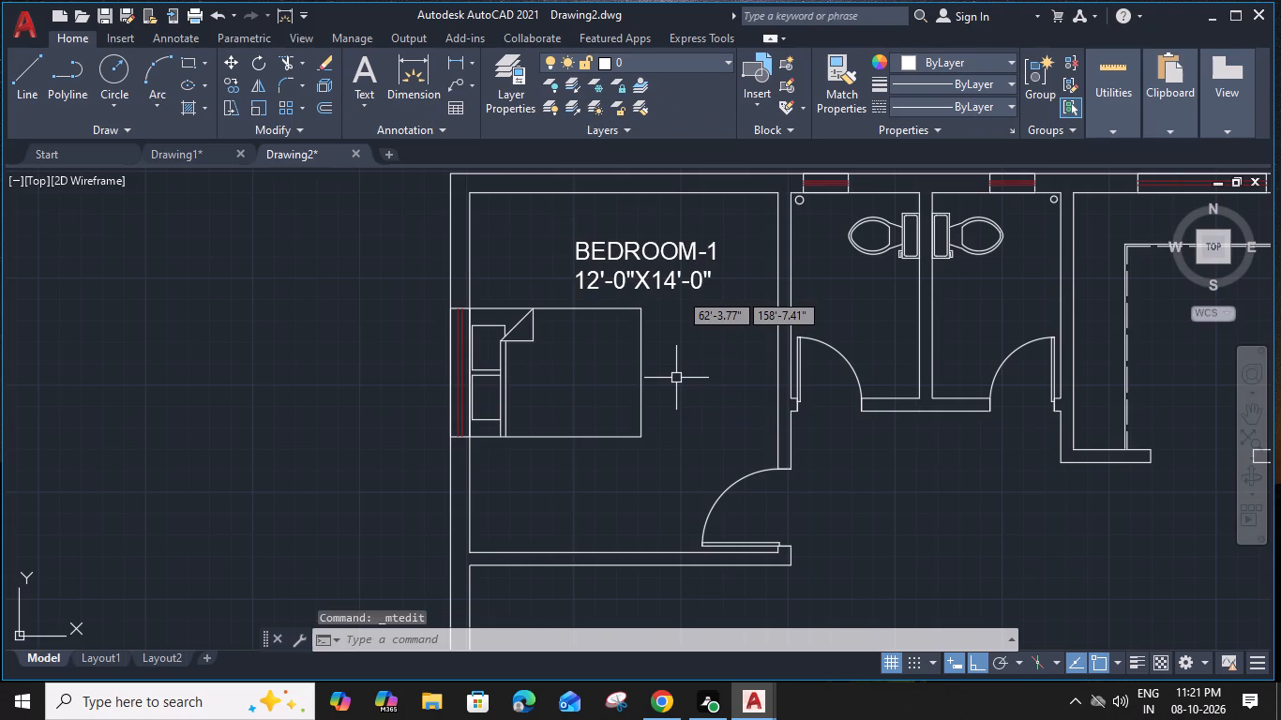
# Move the BEDROOM-1 label about 2' west, keeping it level above the bed.
pyautogui.click(594, 247)
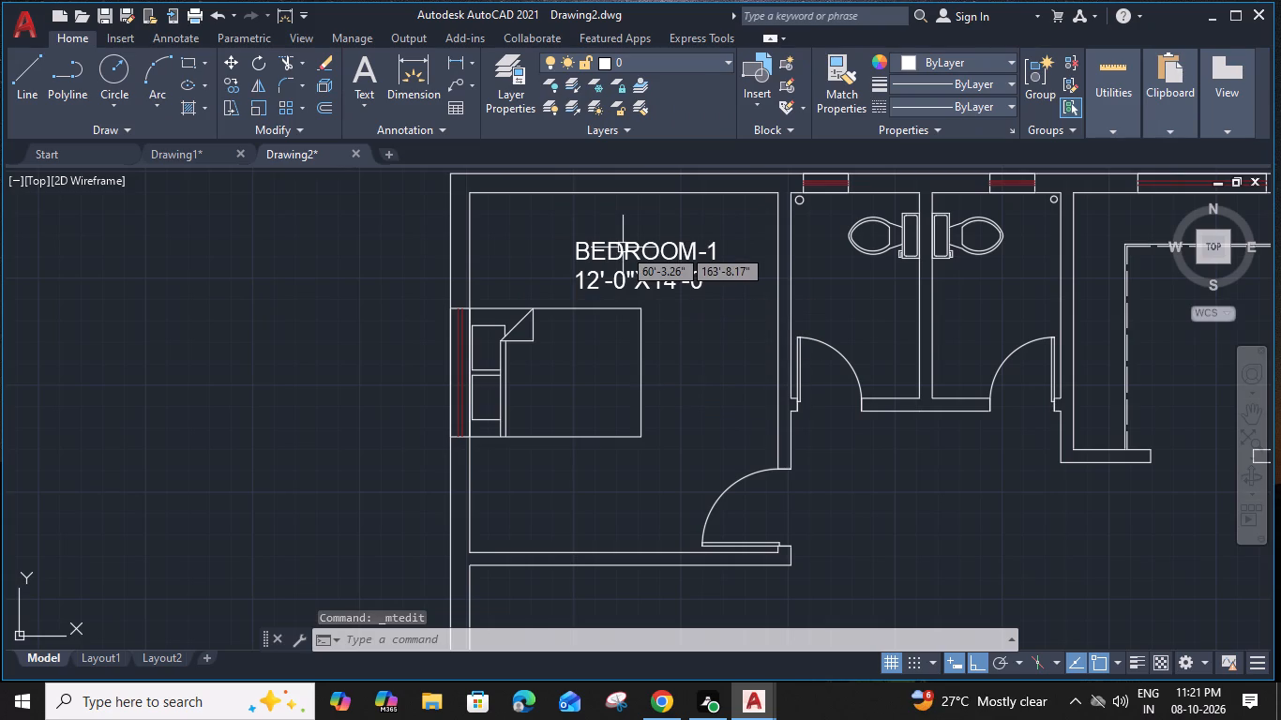
pyautogui.write('M')
pyautogui.press('space')
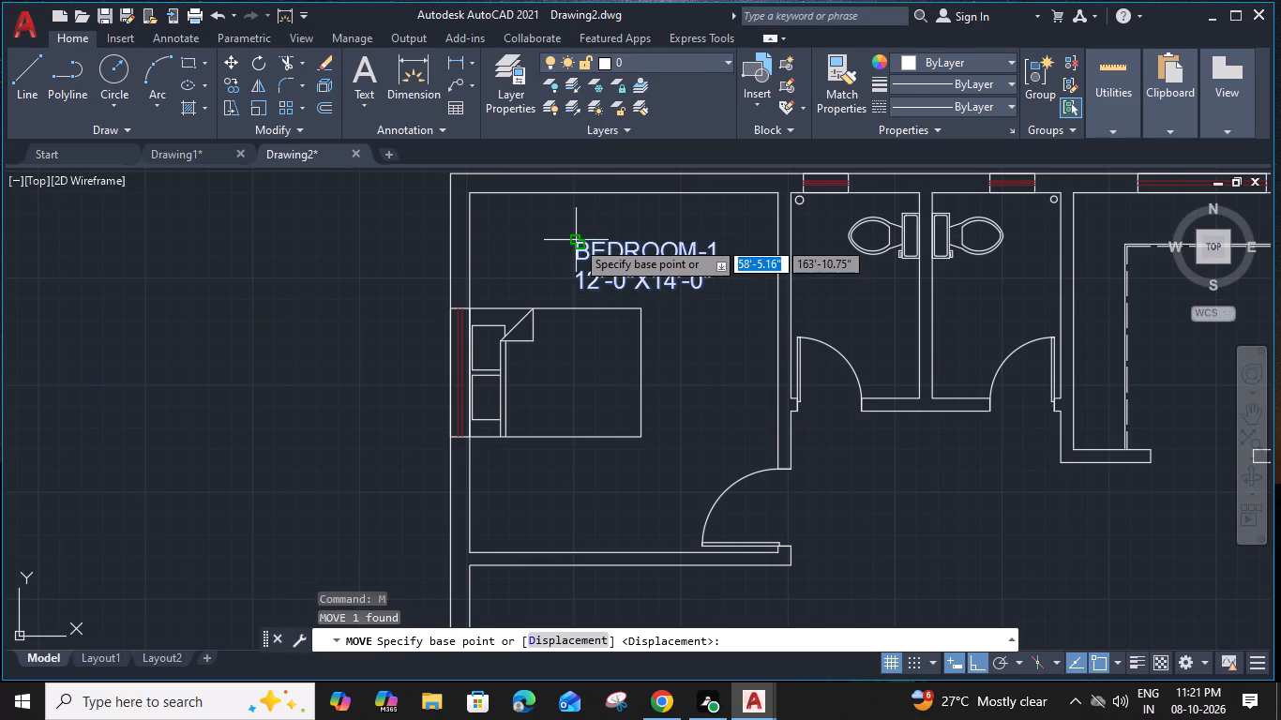
pyautogui.click(576, 240)
pyautogui.click(527, 248)
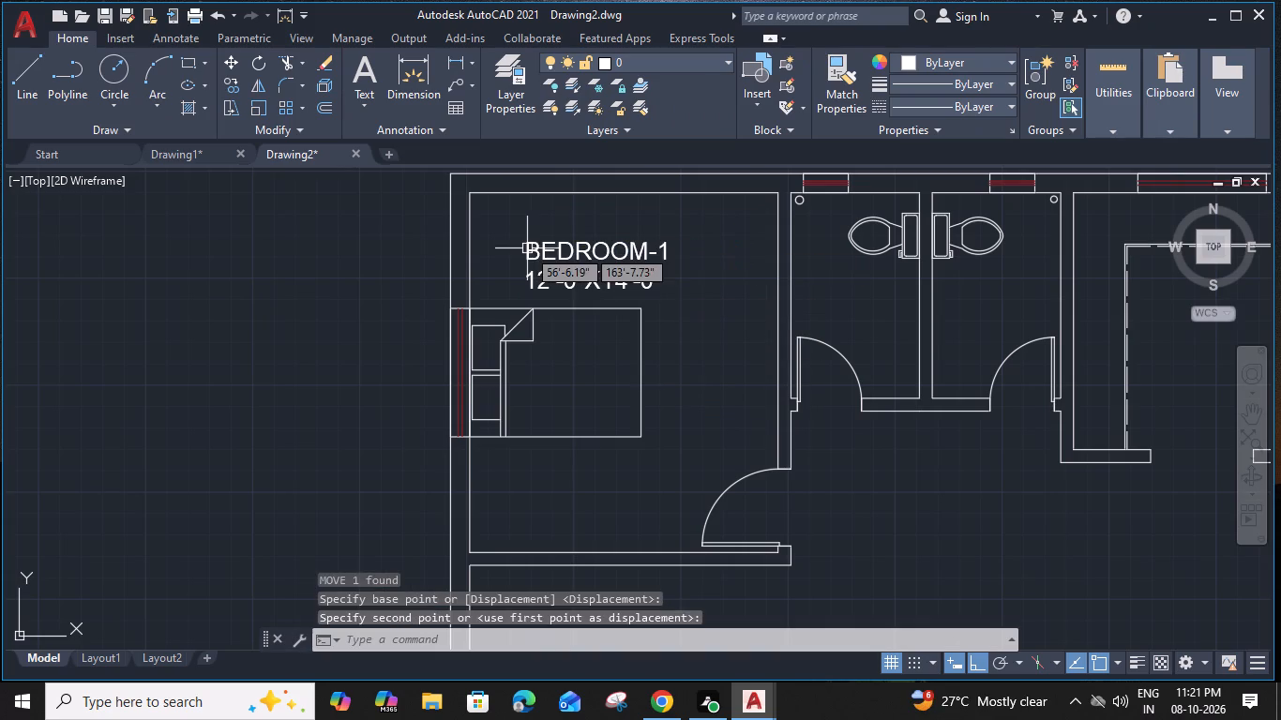
# Copy the BEDROOM-1 label from the bedroom's north wall to the middle of the north wall of the room with the dashed counter outline.
pyautogui.click(588, 252)
pyautogui.write('CO')
pyautogui.press('space')
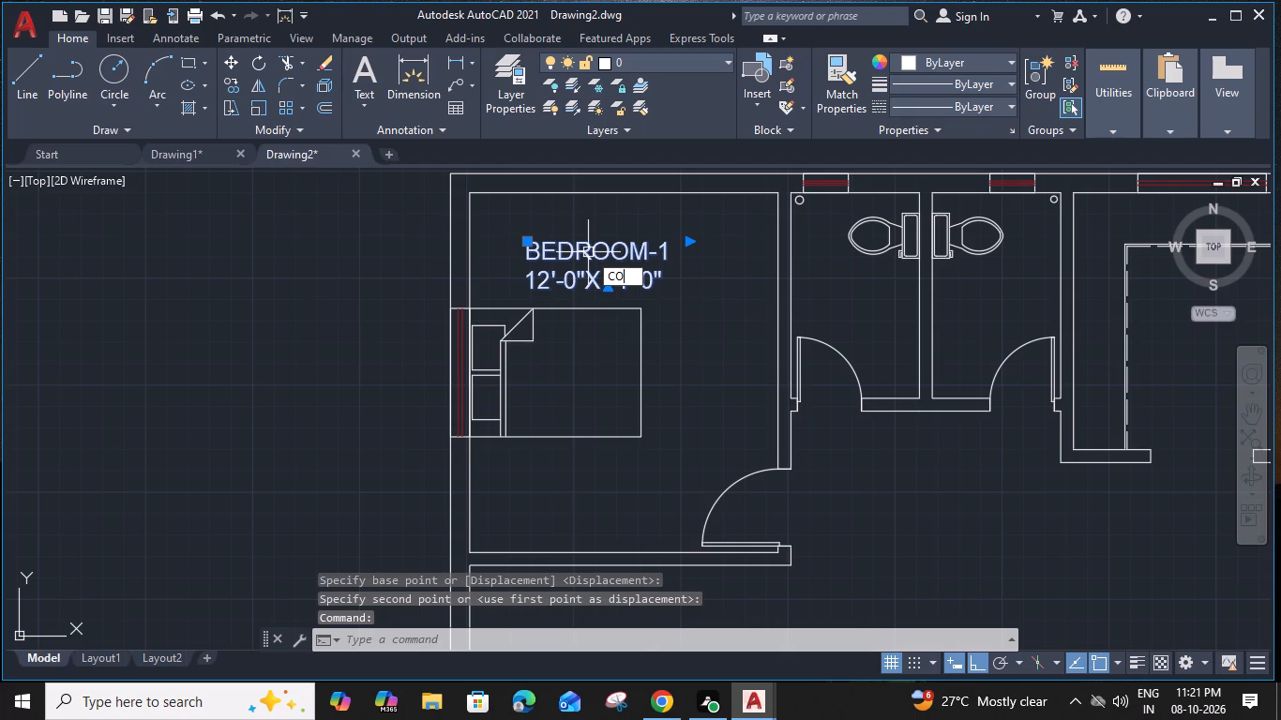
pyautogui.click(619, 194)
pyautogui.scroll(-2, 619, 194)
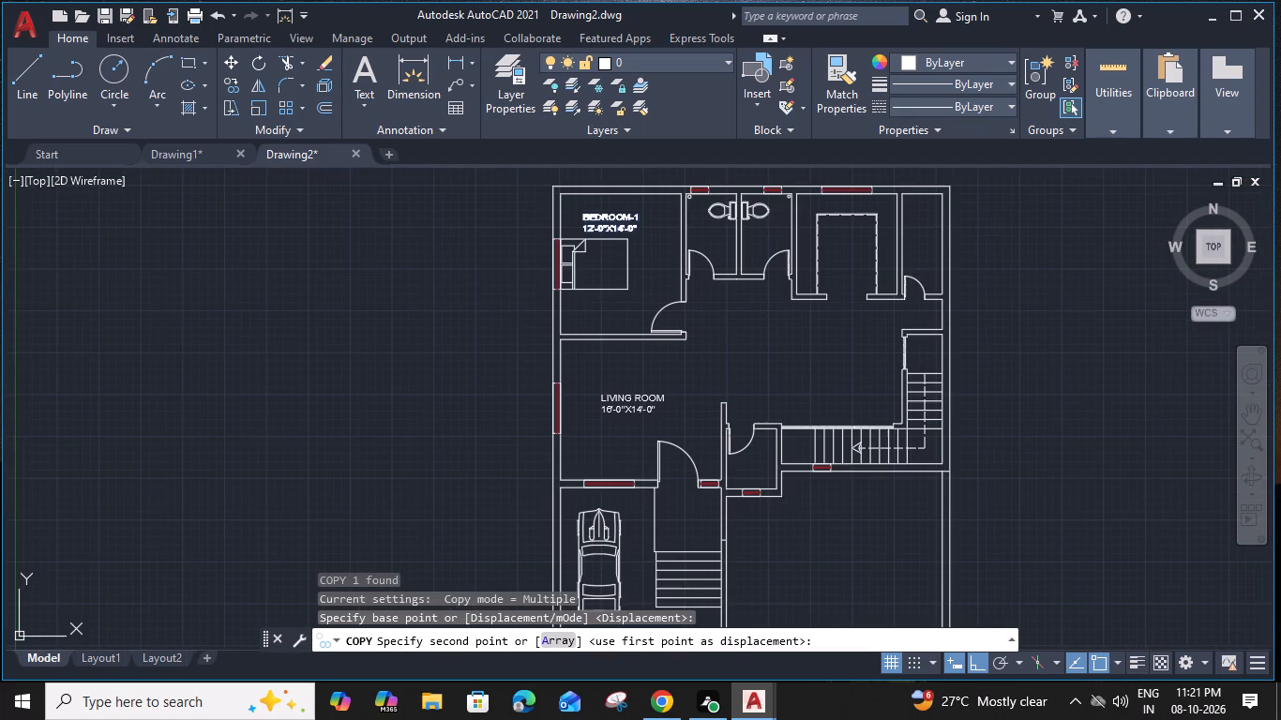
pyautogui.scroll(2, 848, 194)
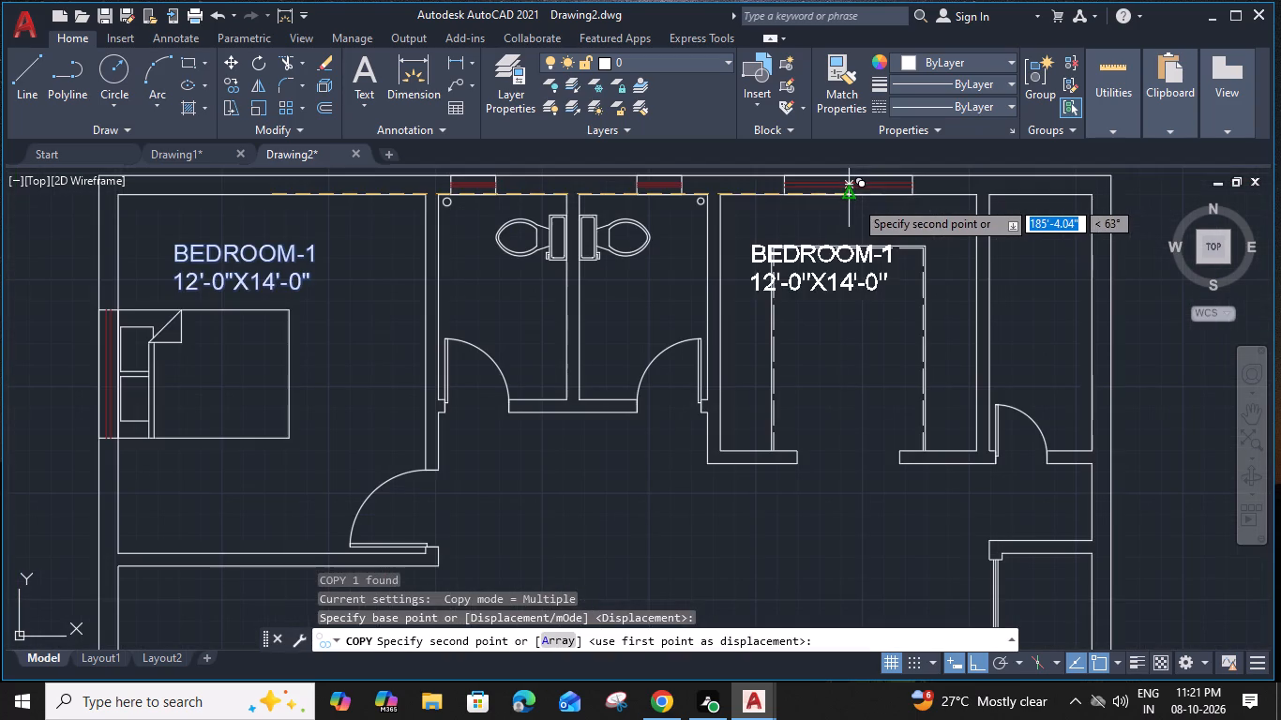
pyautogui.click(851, 198)
pyautogui.press('Escape')
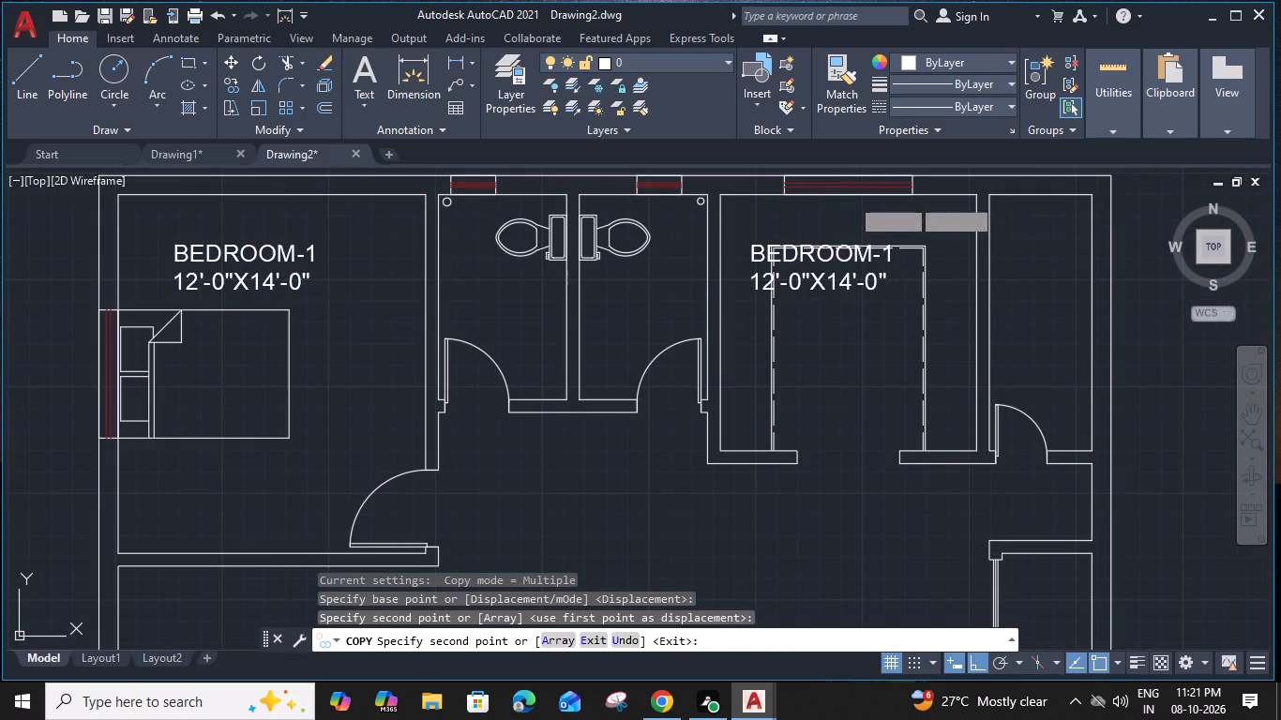
# Move the copied label slightly east and then south so it fits inside the dashed counter outline.
pyautogui.moveTo(894, 328); pyautogui.dragTo(687, 310, button='middle')
pyautogui.click(674, 267)
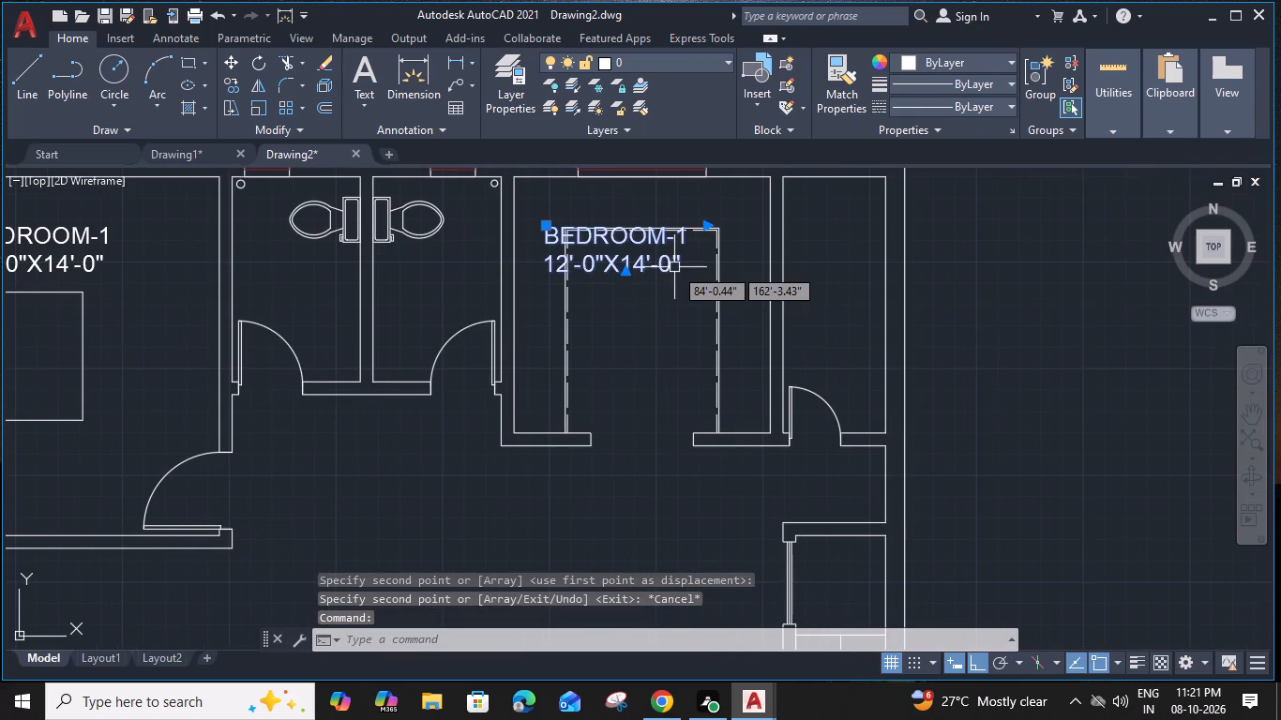
pyautogui.write('M')
pyautogui.press('space')
pyautogui.click(674, 267)
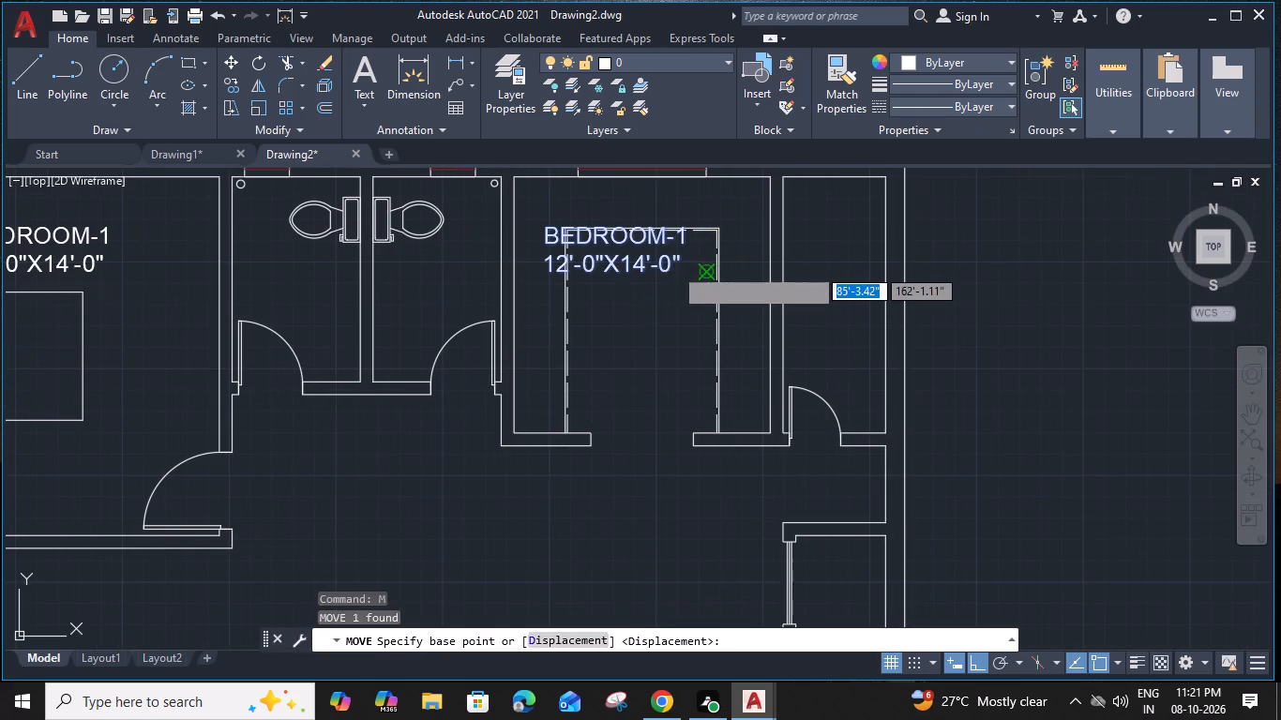
pyautogui.click(737, 280)
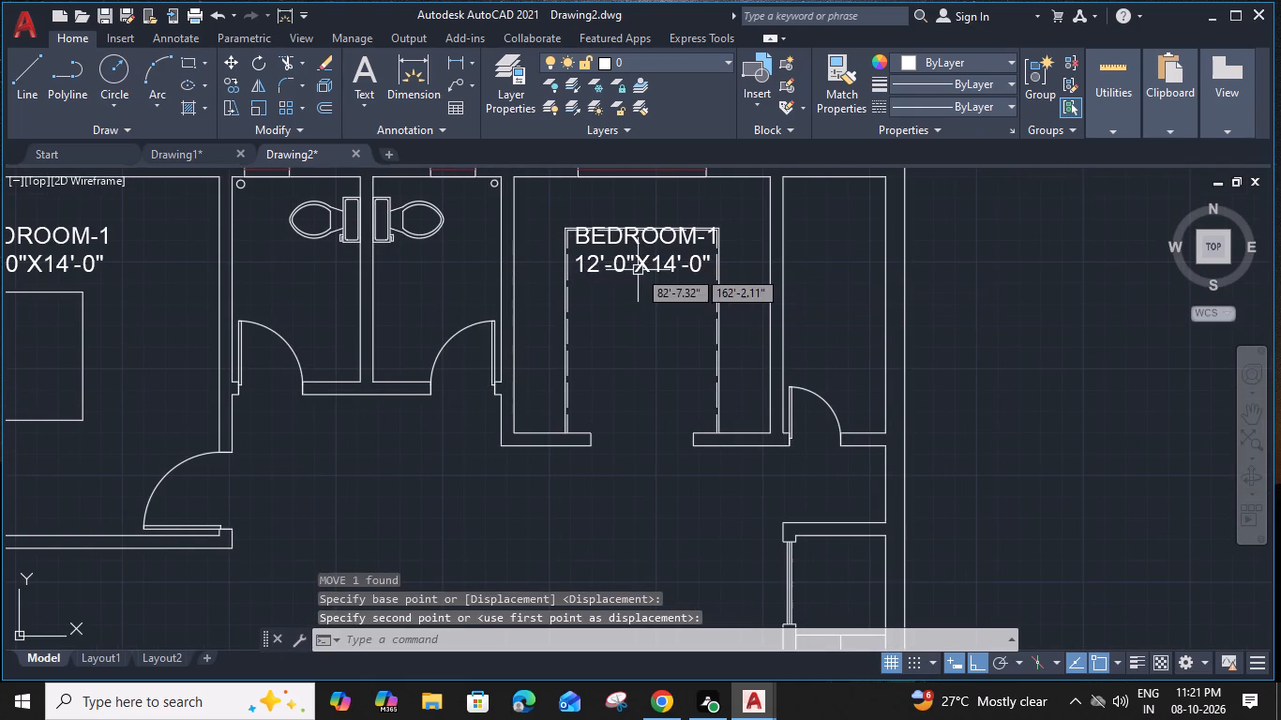
pyautogui.click(638, 265)
pyautogui.write('M')
pyautogui.press('space')
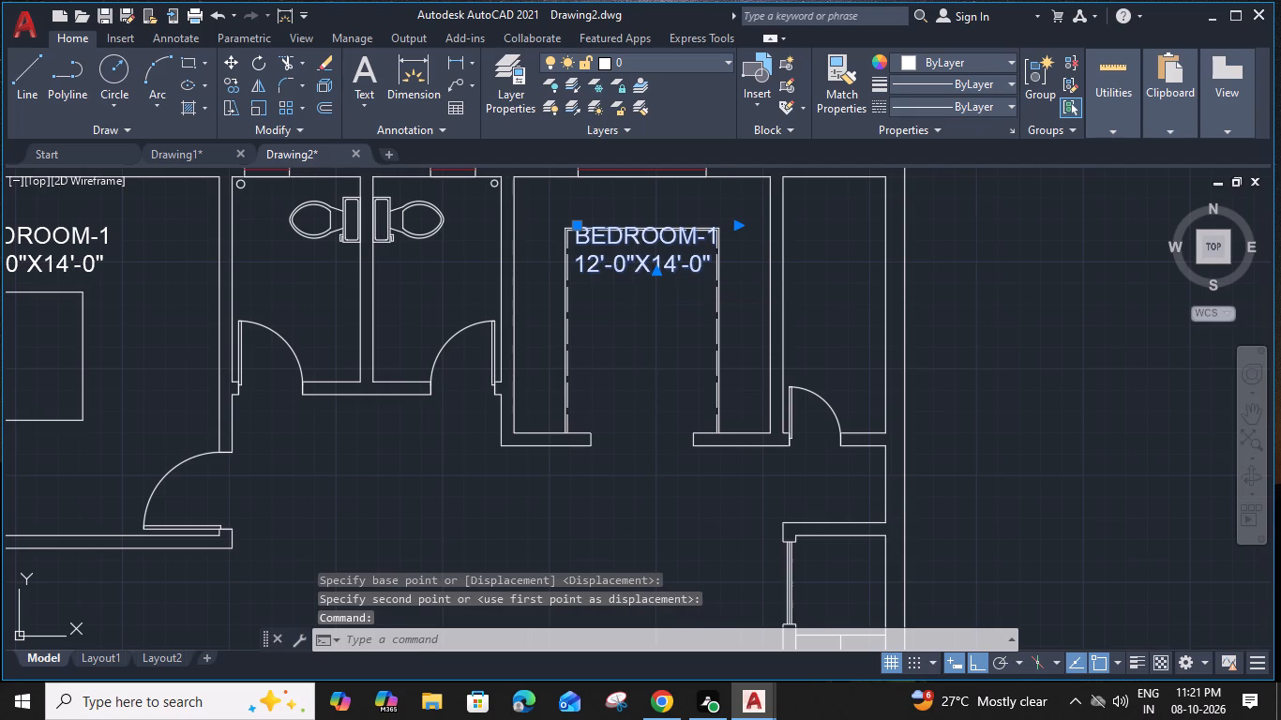
pyautogui.click(580, 273)
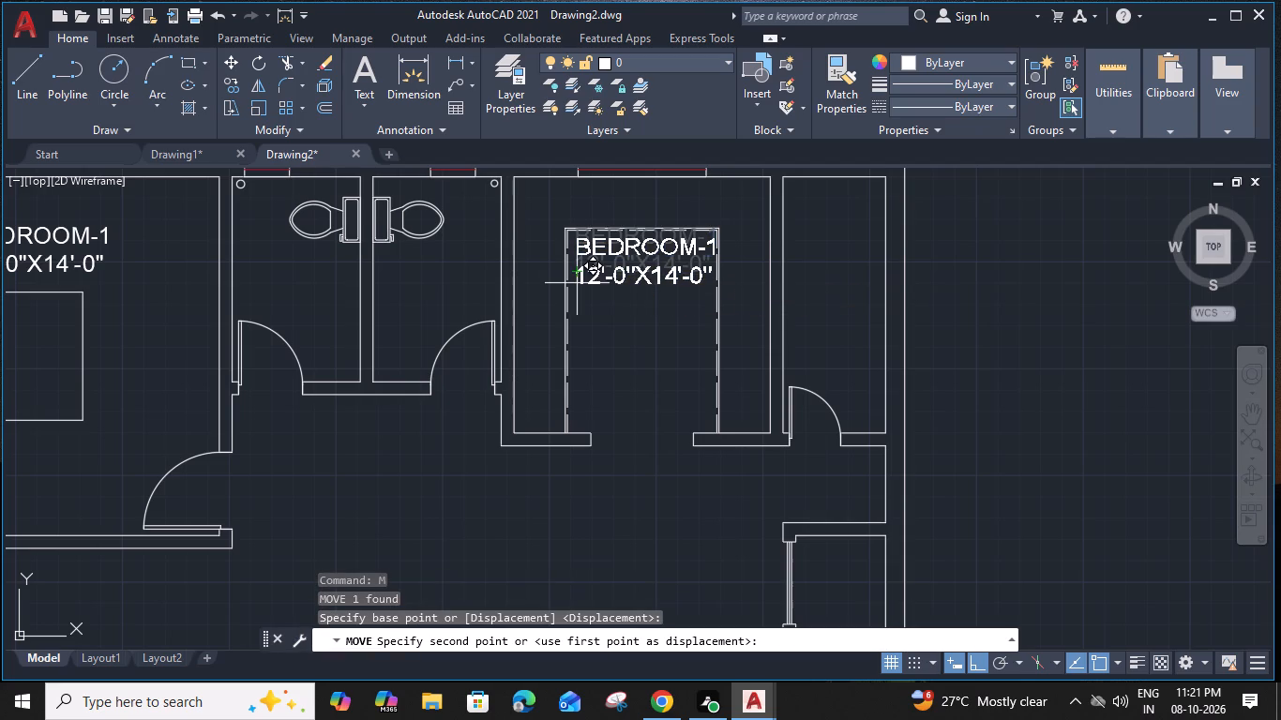
pyautogui.click(578, 326)
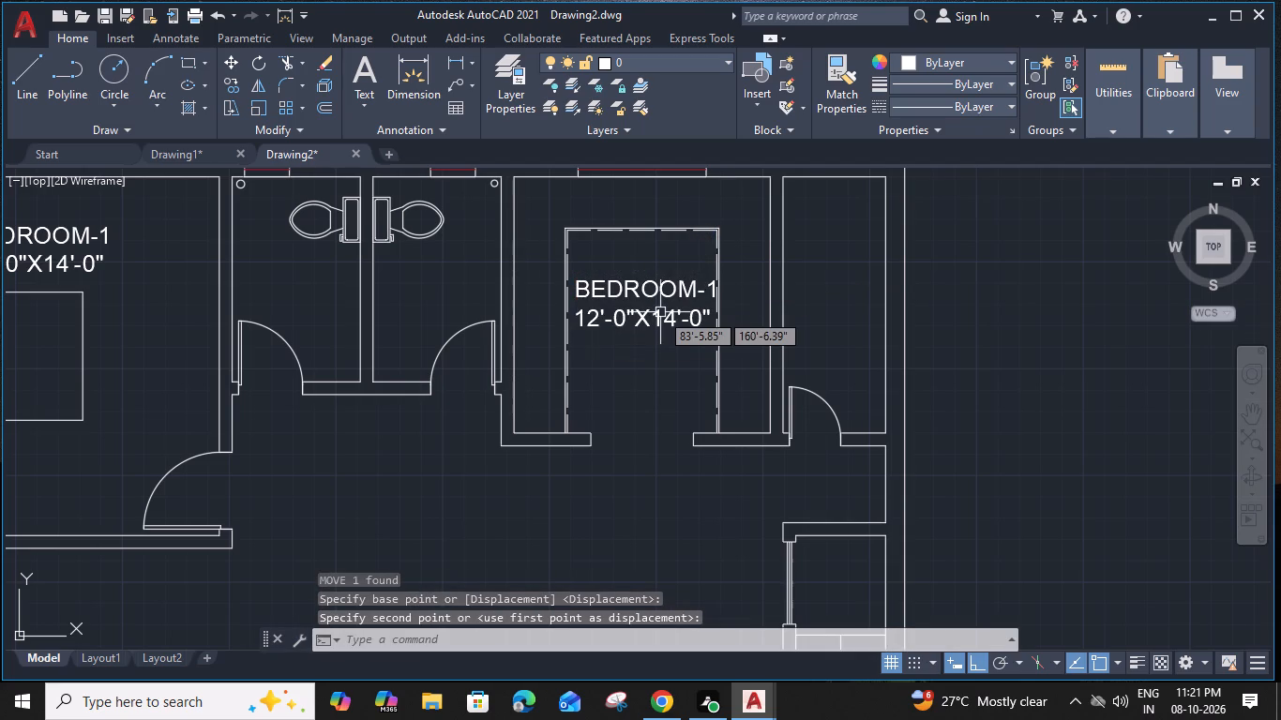
# Edit the copied label inside the dashed counter outline to read KITCHEN with dimensions 10'-0"X10'-0".
pyautogui.scroll(1, 660, 312)
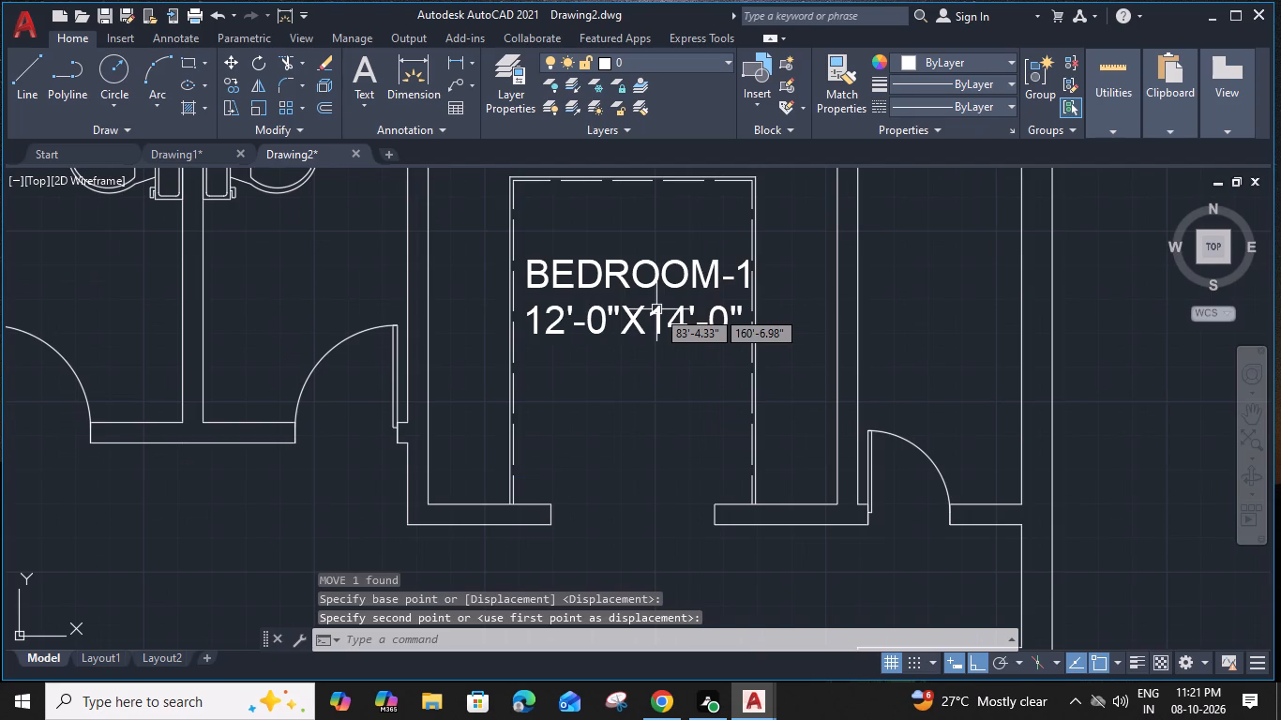
pyautogui.doubleClick(648, 307)
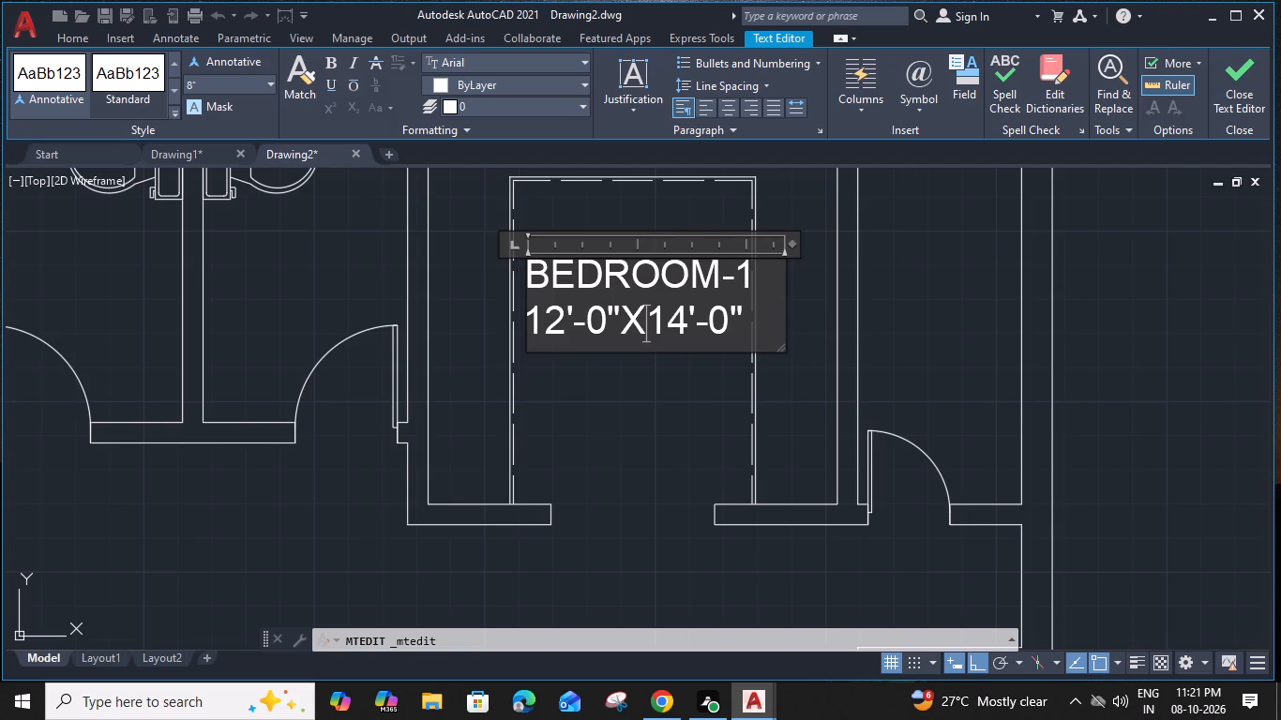
pyautogui.moveTo(752, 272); pyautogui.dragTo(486, 299)
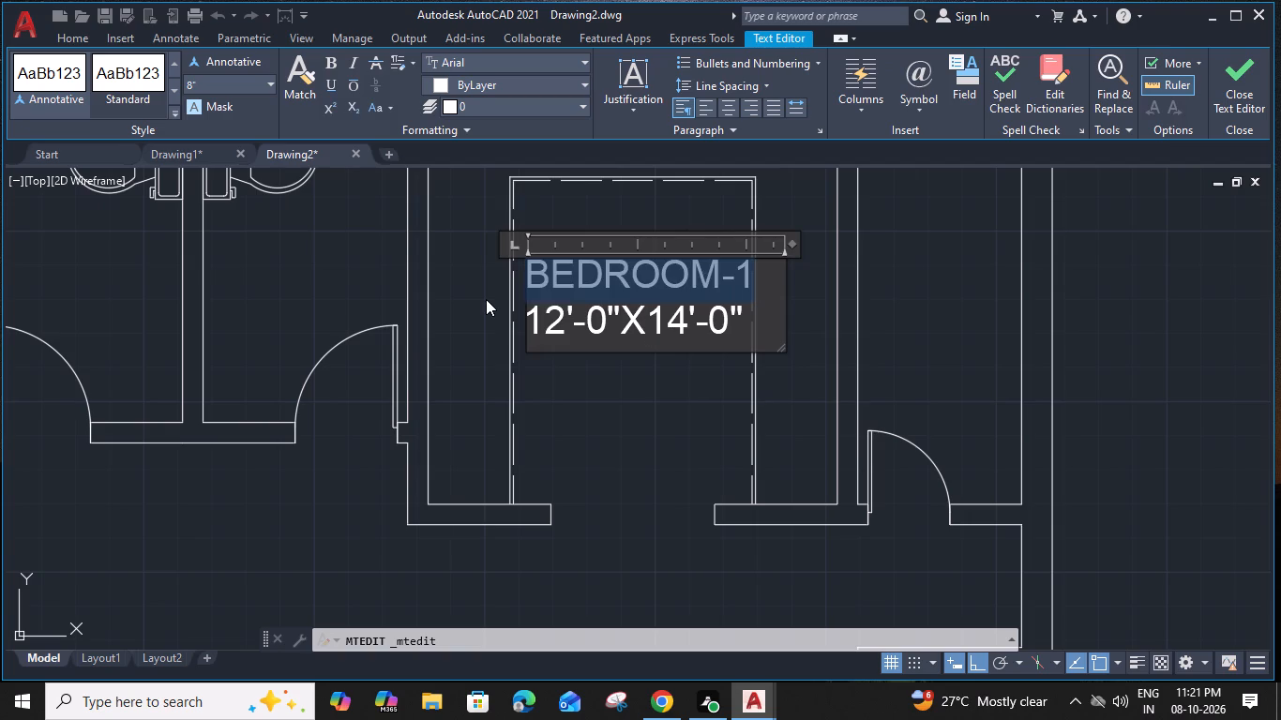
pyautogui.write('KITCHEN')
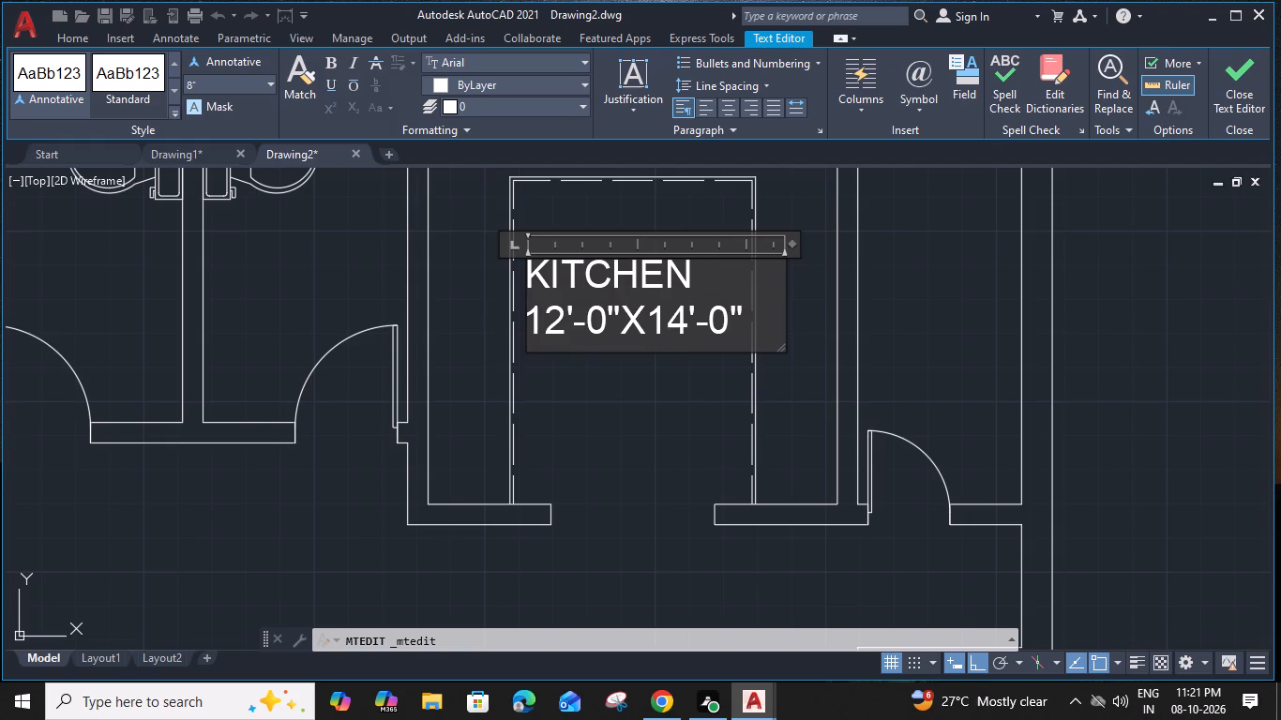
pyautogui.moveTo(562, 320); pyautogui.dragTo(551, 320)
pyautogui.press('0')
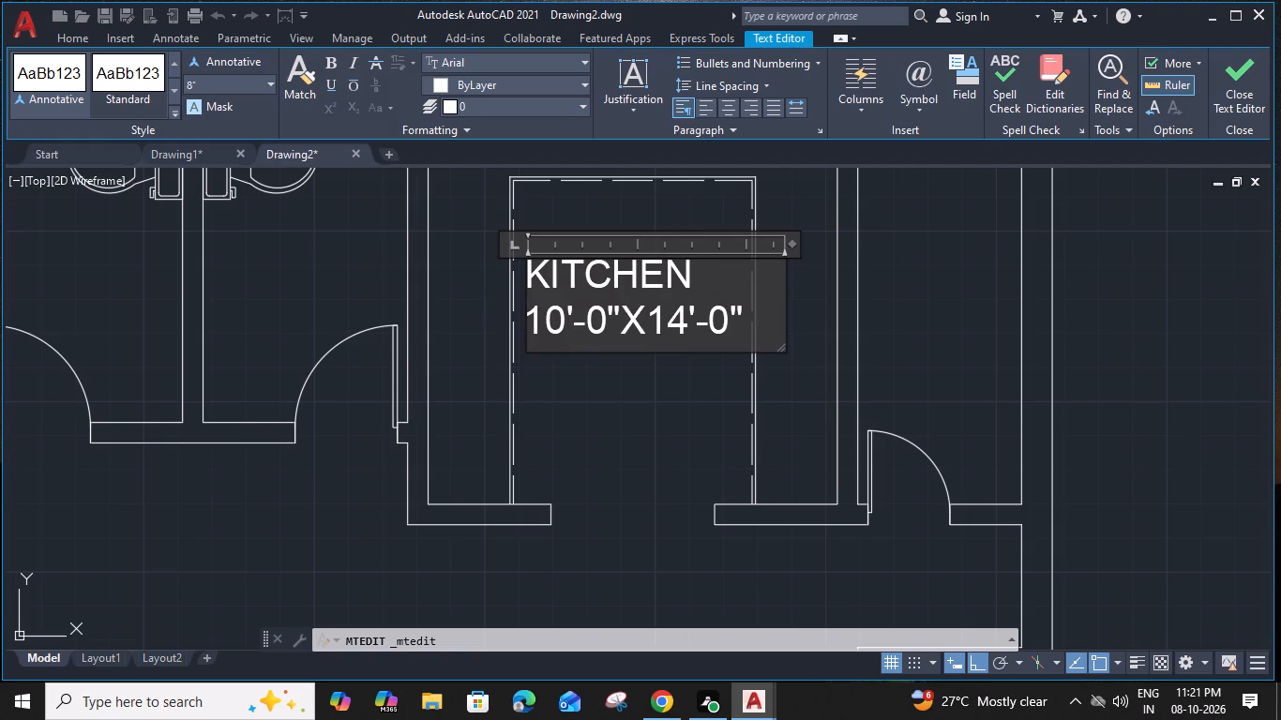
pyautogui.click(670, 326)
pyautogui.moveTo(673, 327); pyautogui.dragTo(680, 328)
pyautogui.moveTo(680, 328); pyautogui.dragTo(688, 330)
pyautogui.press('0')
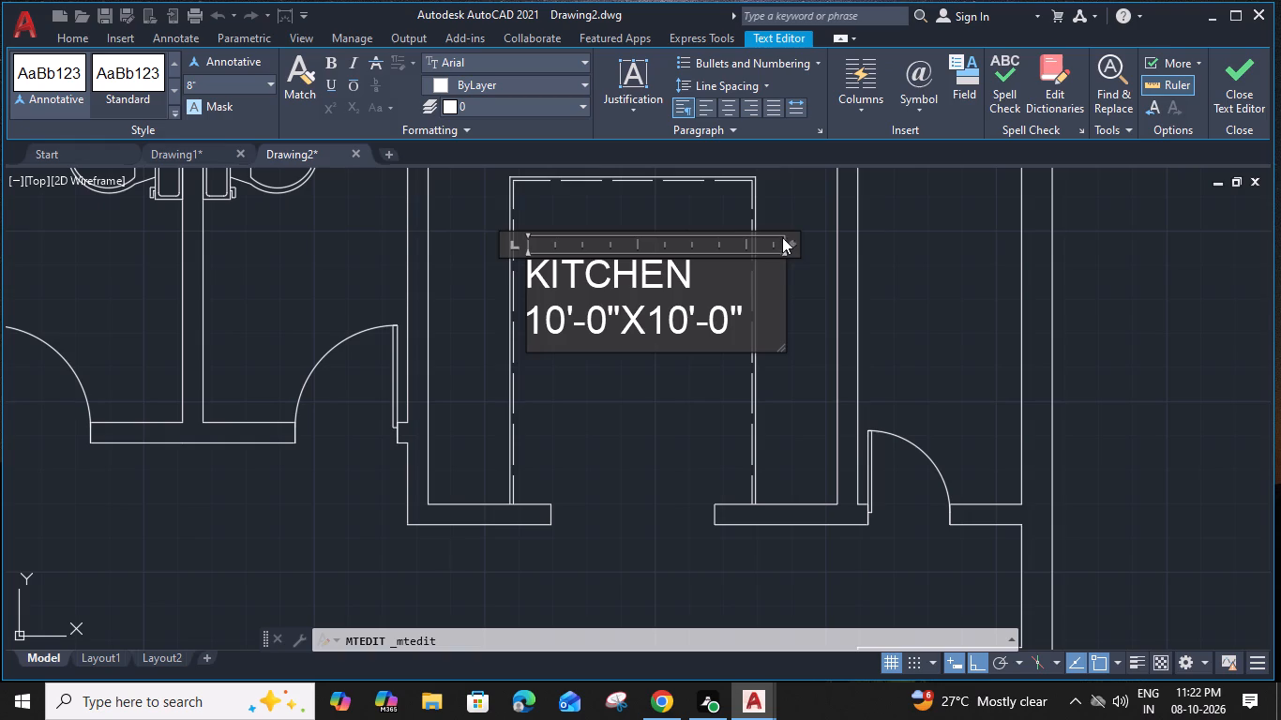
# Narrow the kitchen label's text frame to fit the dimensions line and indent KITCHEN by two spaces to centre it.
pyautogui.moveTo(791, 242); pyautogui.dragTo(752, 240)
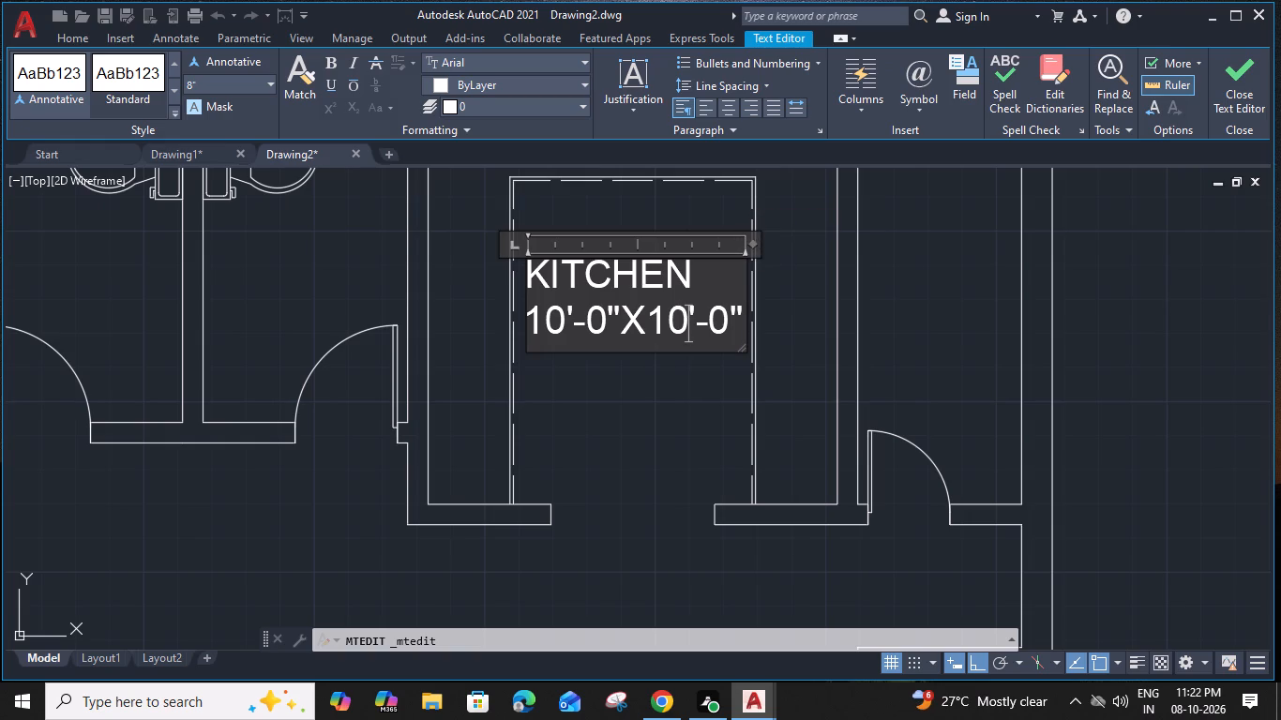
pyautogui.click(531, 280)
pyautogui.press('space')
pyautogui.press('space')
pyautogui.click(612, 391)
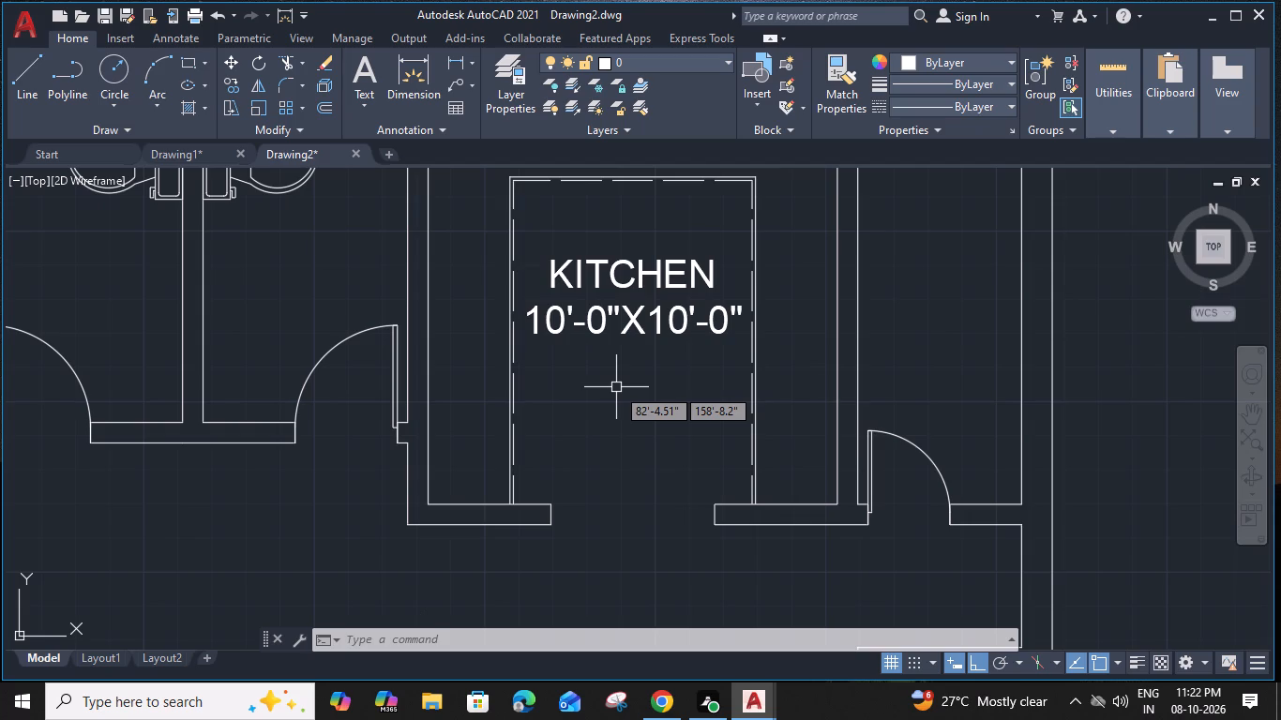
# Copy the KITCHEN label straight south into the open area just north of the staircase.
pyautogui.scroll(-1, 691, 406)
pyautogui.moveTo(679, 404); pyautogui.dragTo(716, 356, button='middle')
pyautogui.click(711, 312)
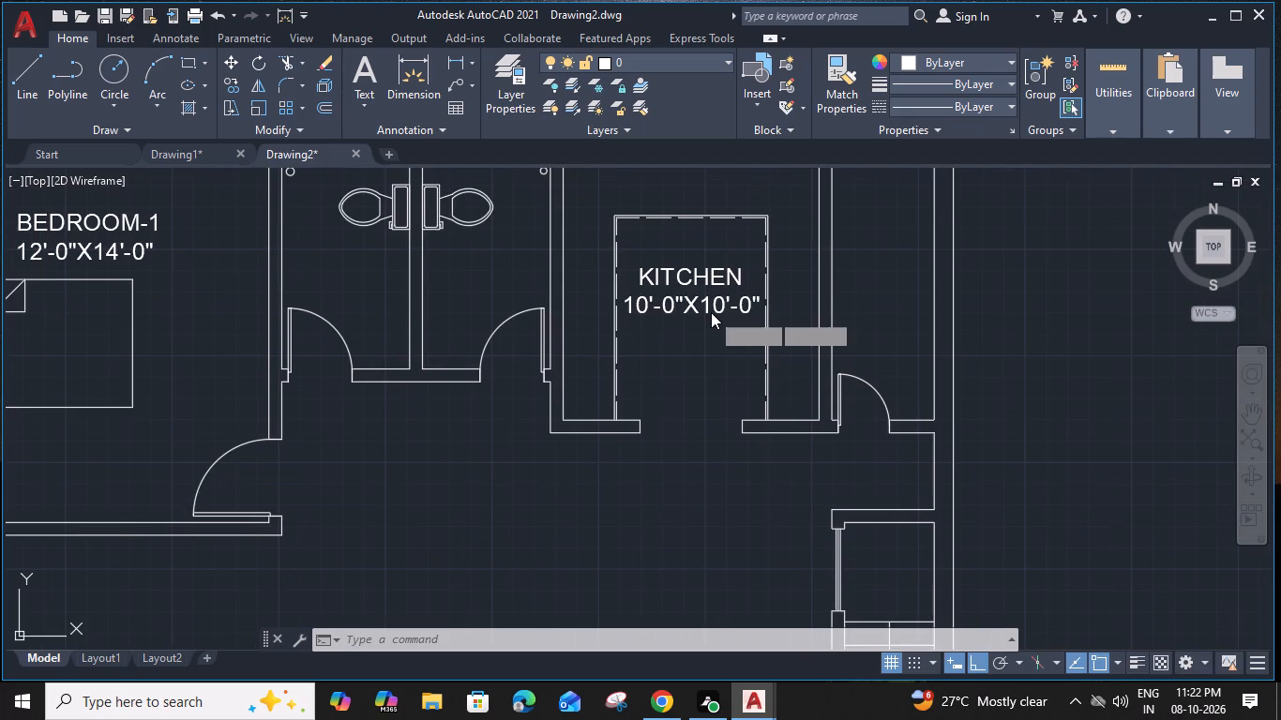
pyautogui.press('c')
pyautogui.write('O')
pyautogui.press('space')
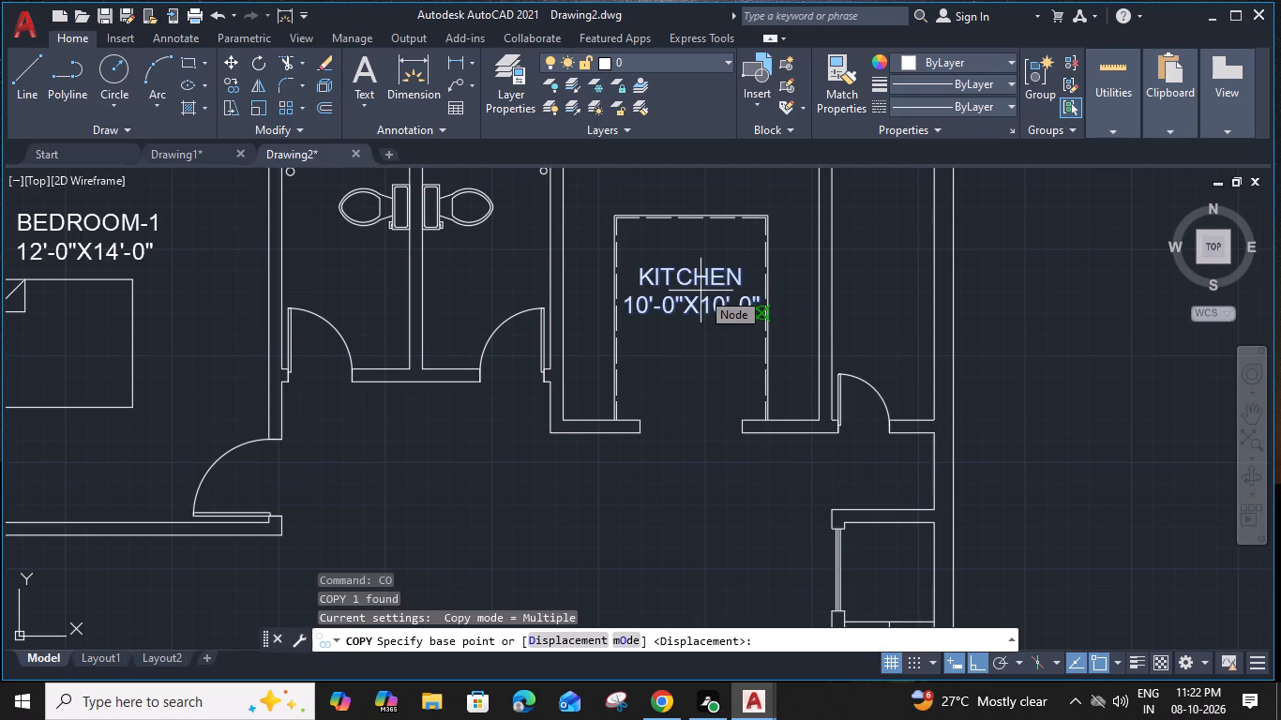
pyautogui.click(692, 307)
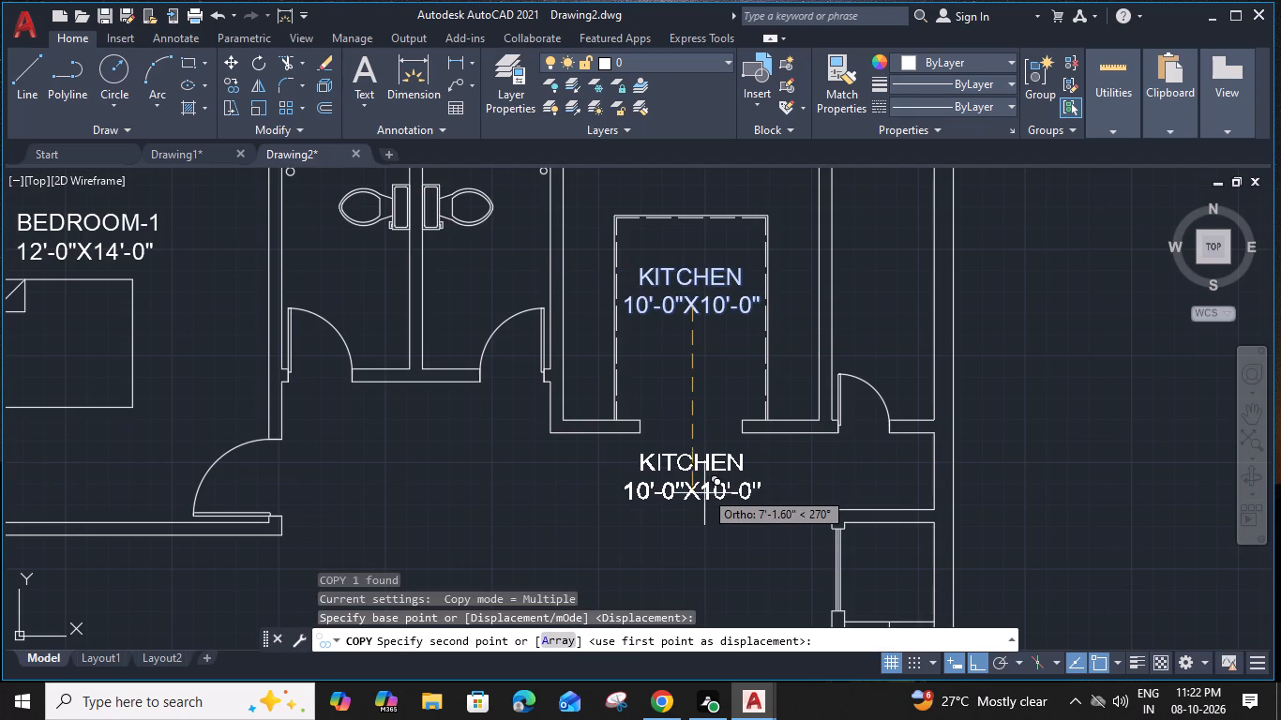
pyautogui.moveTo(703, 472); pyautogui.dragTo(696, 396, button='middle')
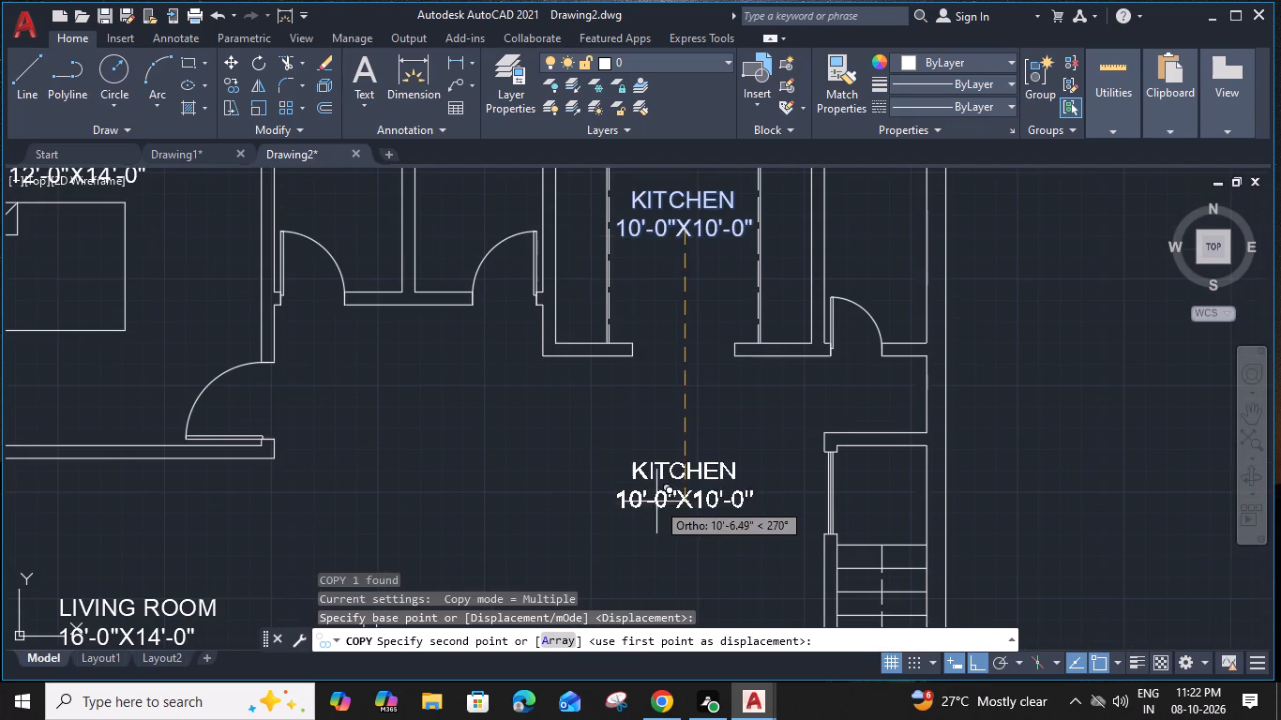
pyautogui.moveTo(652, 473); pyautogui.dragTo(656, 322, button='middle')
pyautogui.scroll(-1, 656, 326)
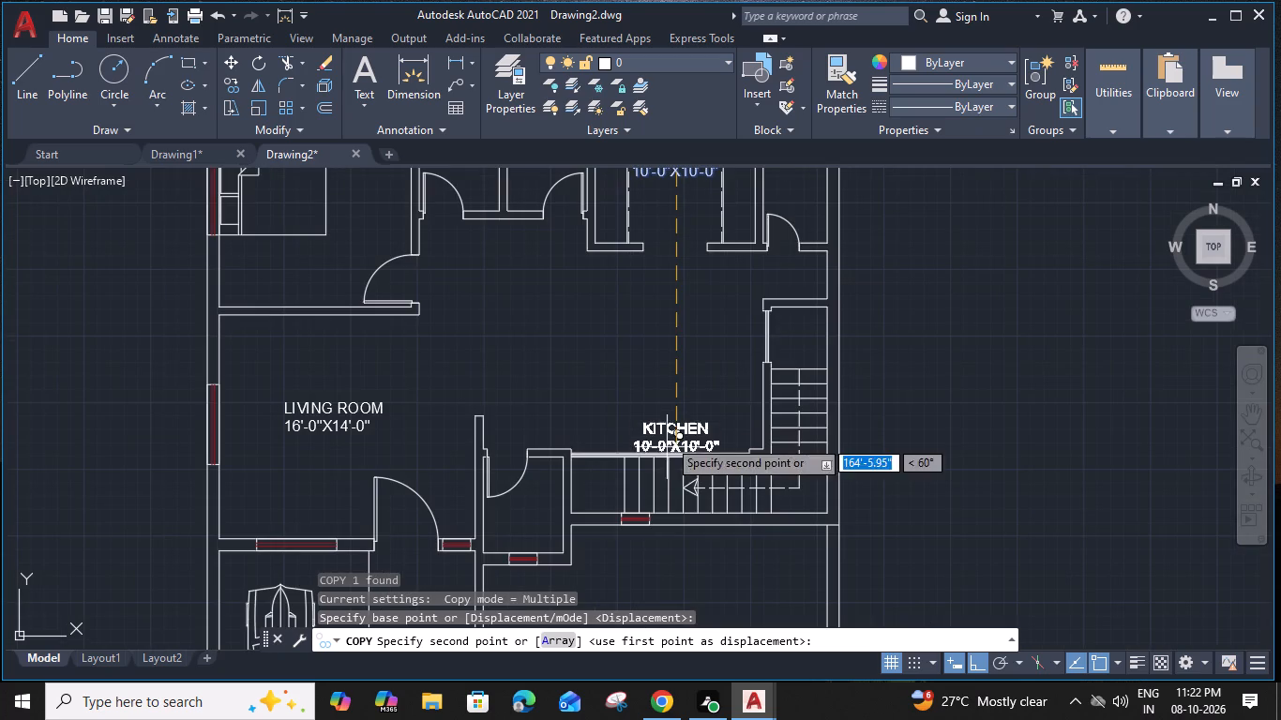
pyautogui.click(673, 382)
pyautogui.press('Escape')
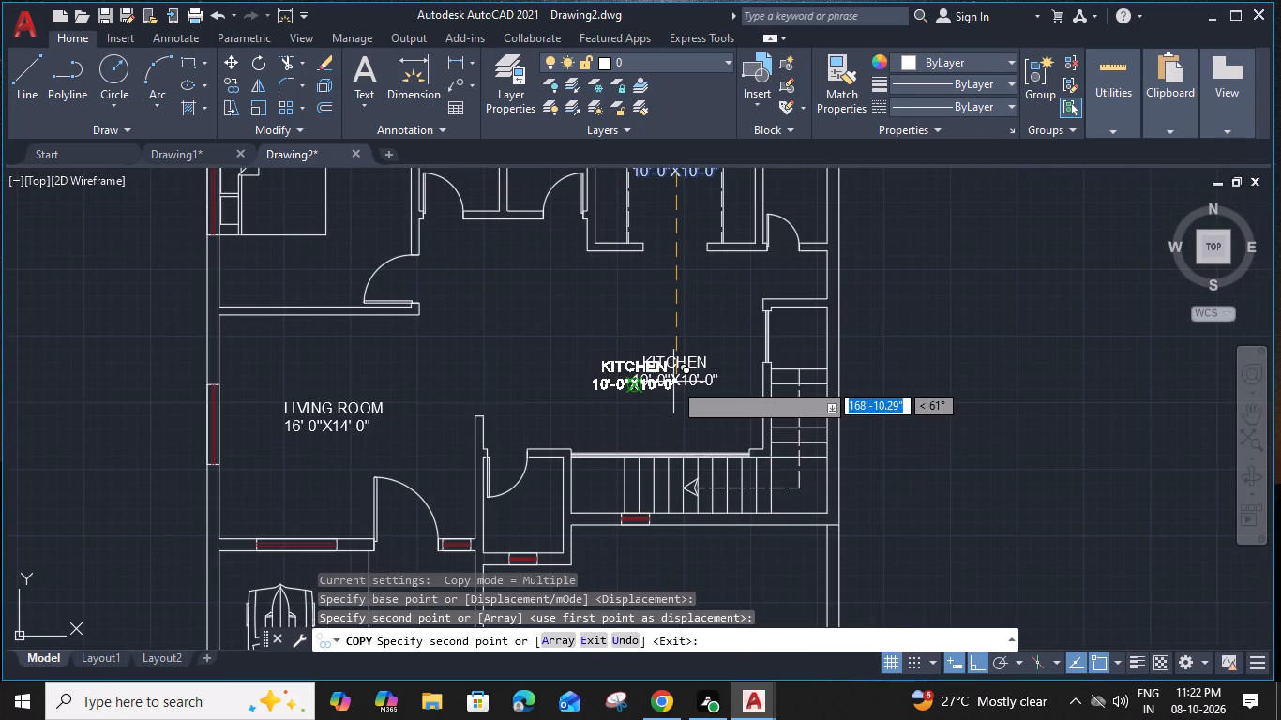
# Edit the copied label north of the staircase to read DINING with dimensions 12'-0"X10'-0".
pyautogui.doubleClick(680, 358)
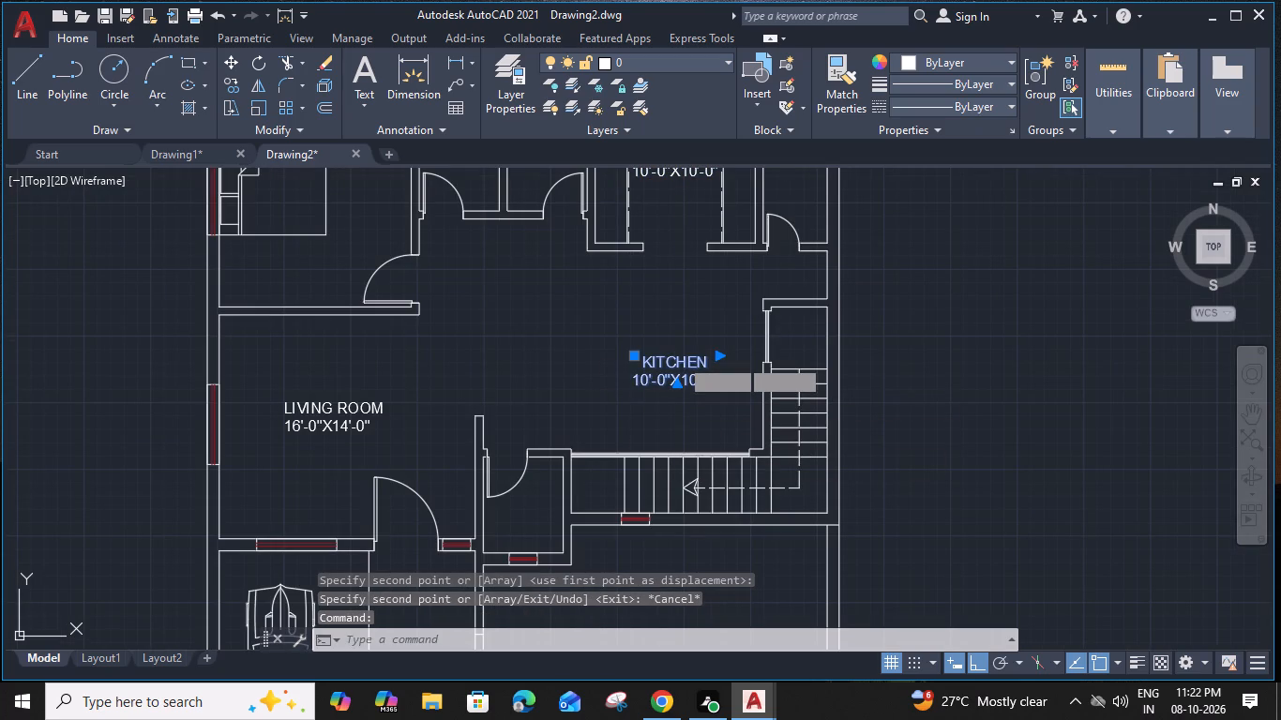
pyautogui.scroll(1, 694, 374)
pyautogui.moveTo(714, 360); pyautogui.dragTo(615, 360)
pyautogui.write('DININ')
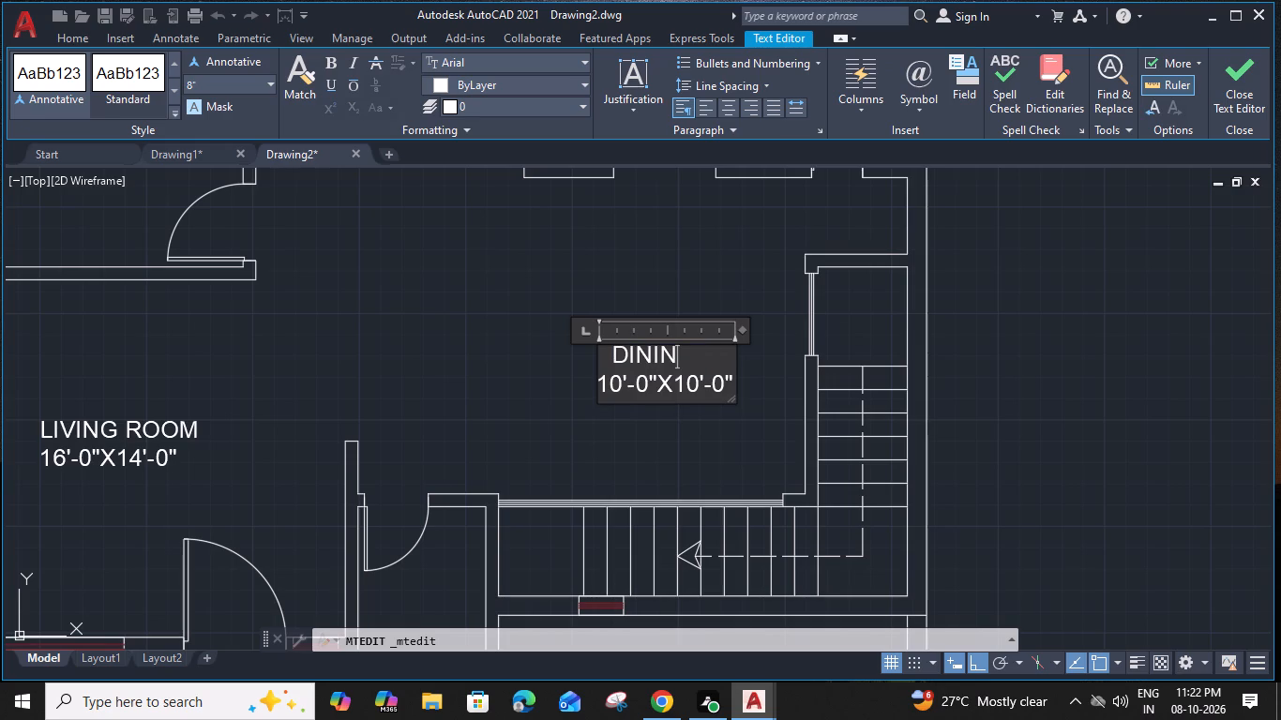
pyautogui.press('g')
pyautogui.click(619, 395)
pyautogui.press('2')
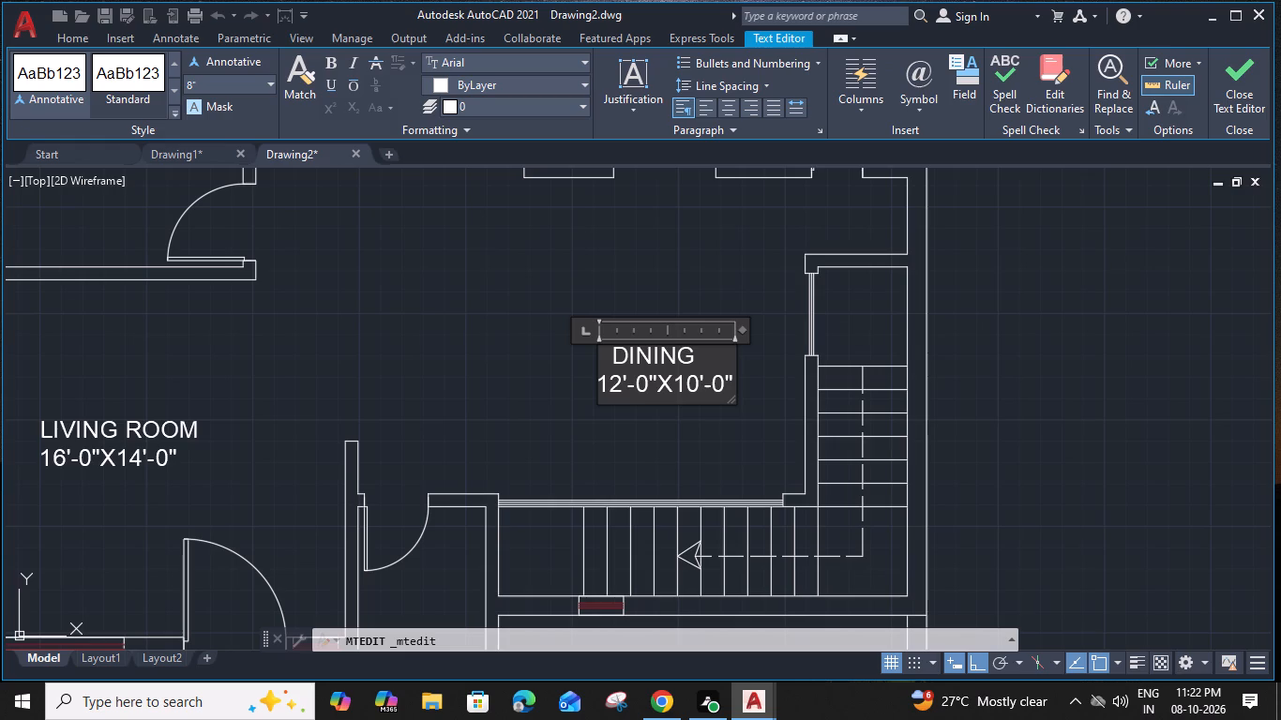
pyautogui.click(685, 427)
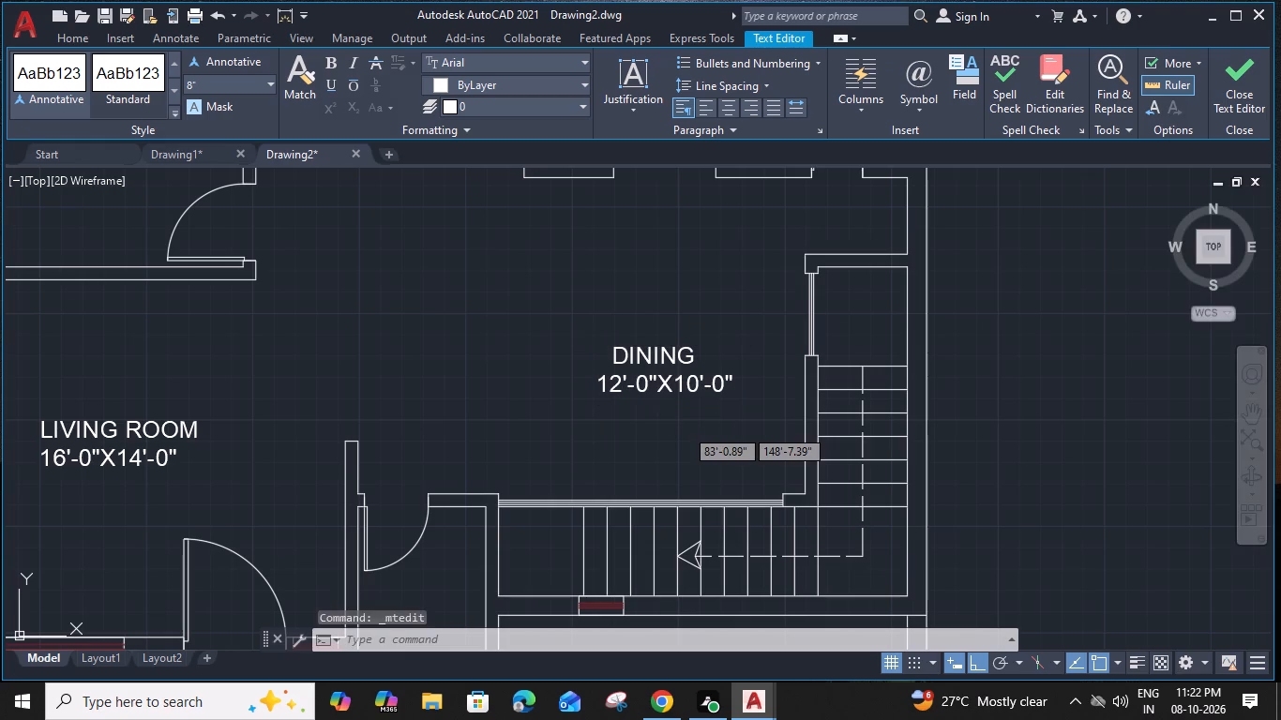
# Copy the DINING label into the eastern toilet, just south of its WC and beside the kitchen.
pyautogui.click(618, 359)
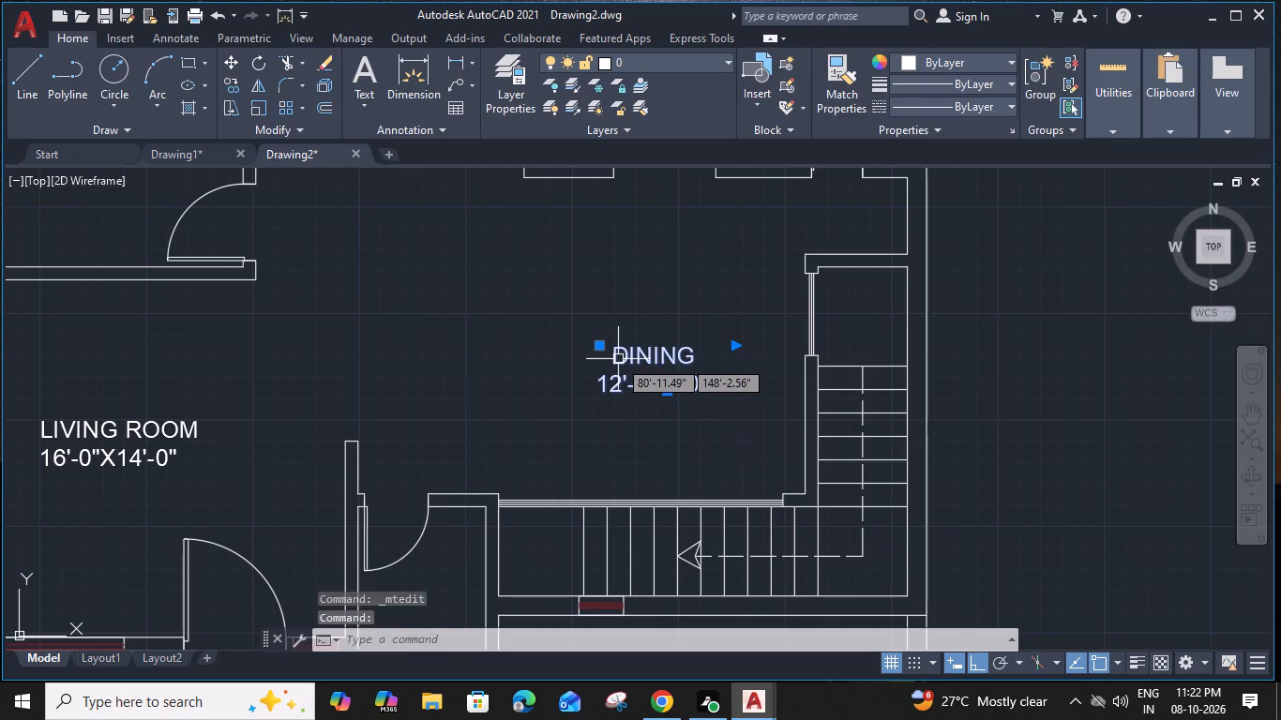
pyautogui.press('c')
pyautogui.write('O')
pyautogui.press('space')
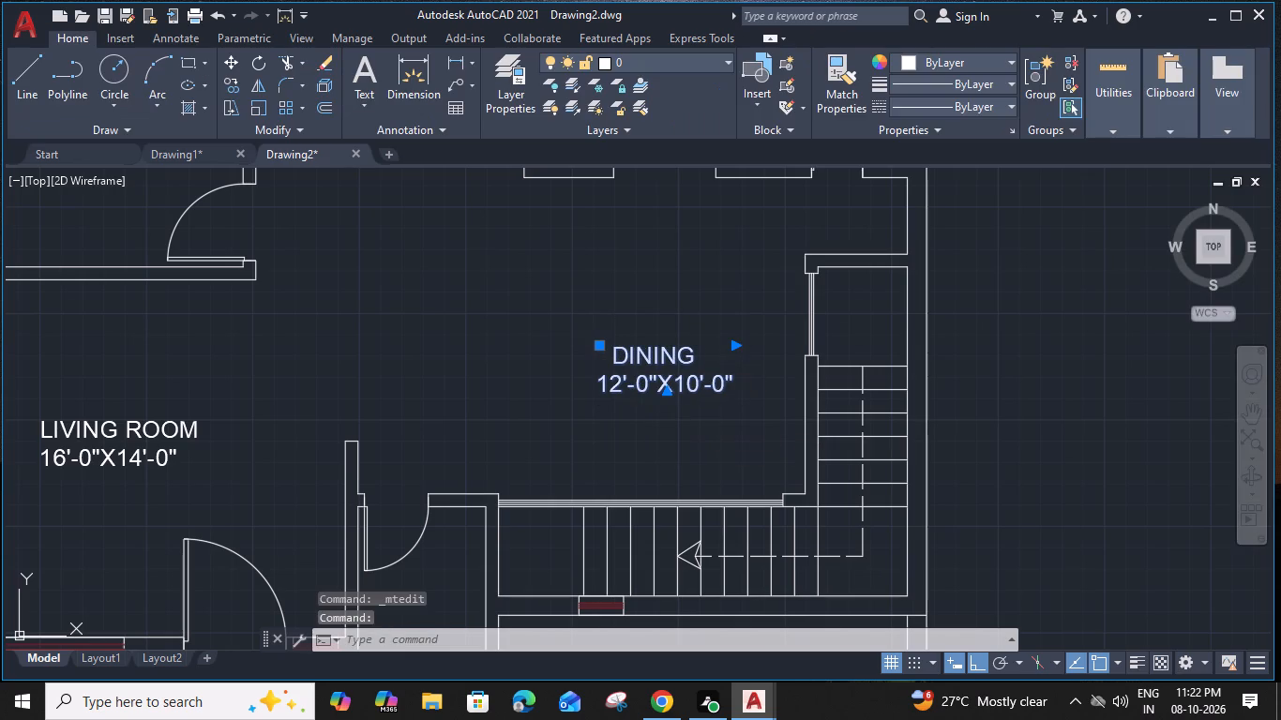
pyautogui.click(615, 352)
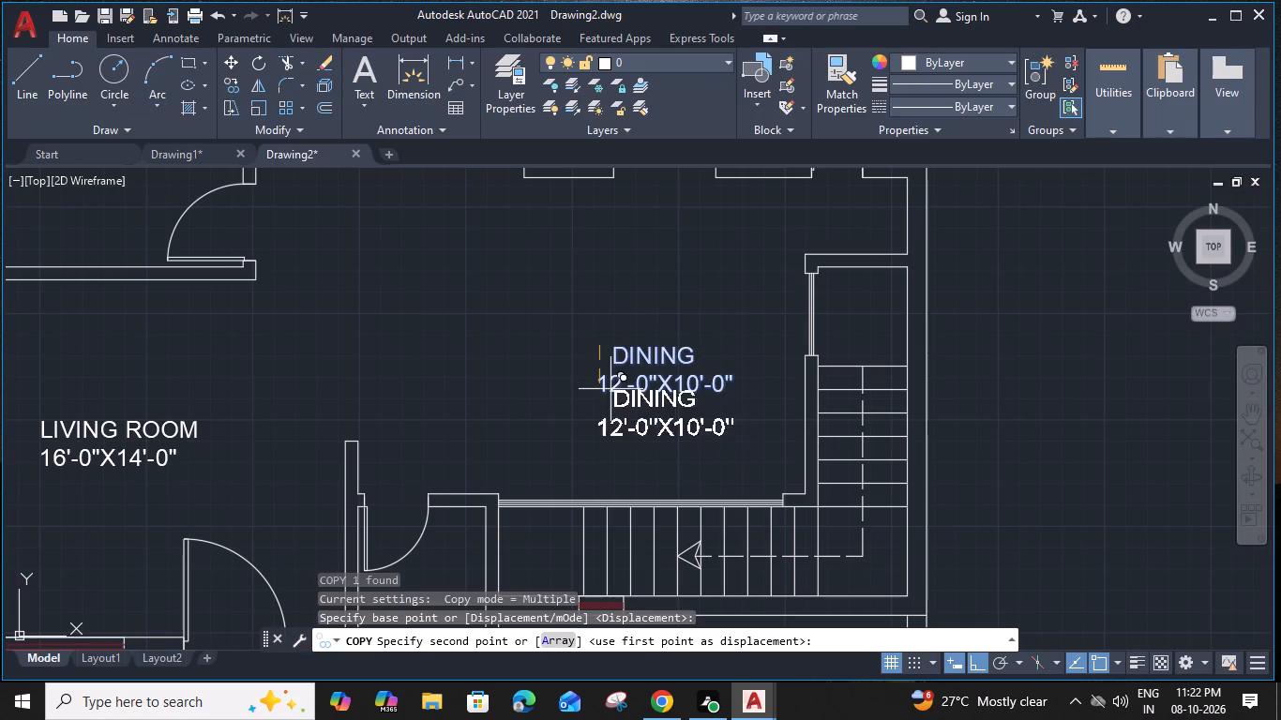
pyautogui.moveTo(540, 332); pyautogui.dragTo(700, 535, button='middle')
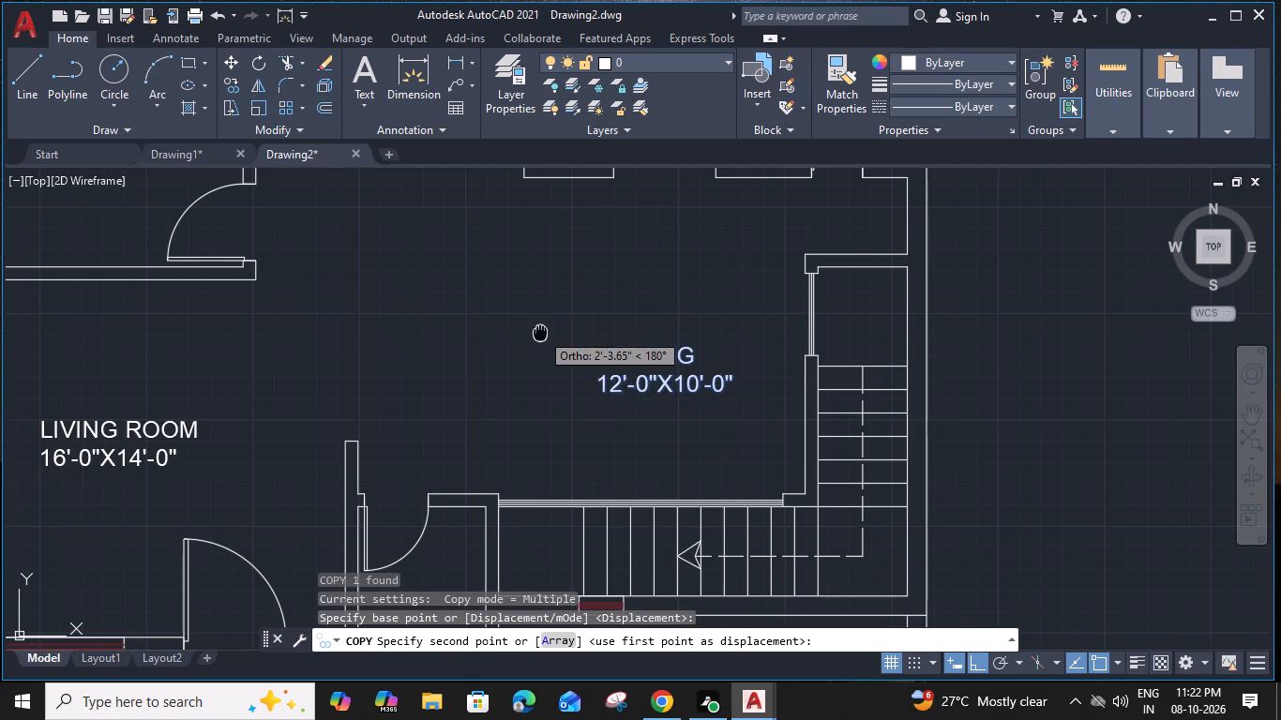
pyautogui.moveTo(700, 535); pyautogui.dragTo(701, 580, button='middle')
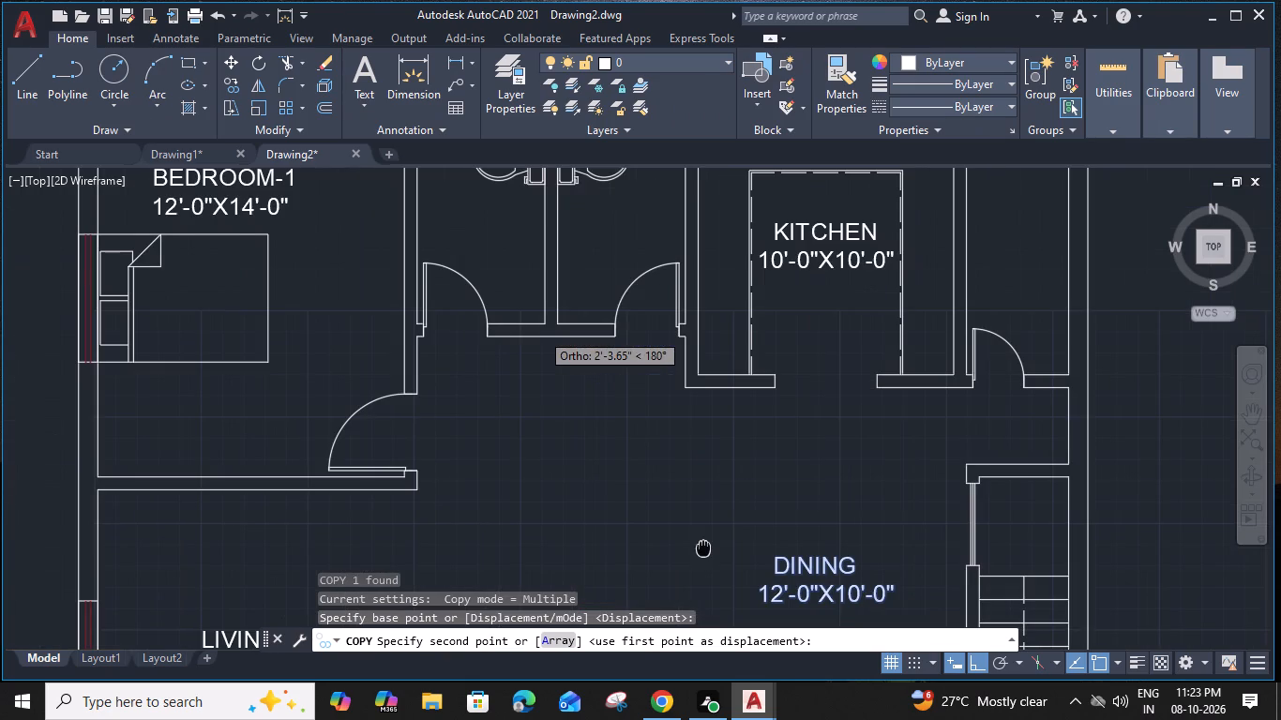
pyautogui.click(561, 262)
pyautogui.press('Escape')
# Edit the copied label in the eastern toilet to read TOILET-2 with dimensions 5'-0"X8'-0".
pyautogui.doubleClick(592, 270)
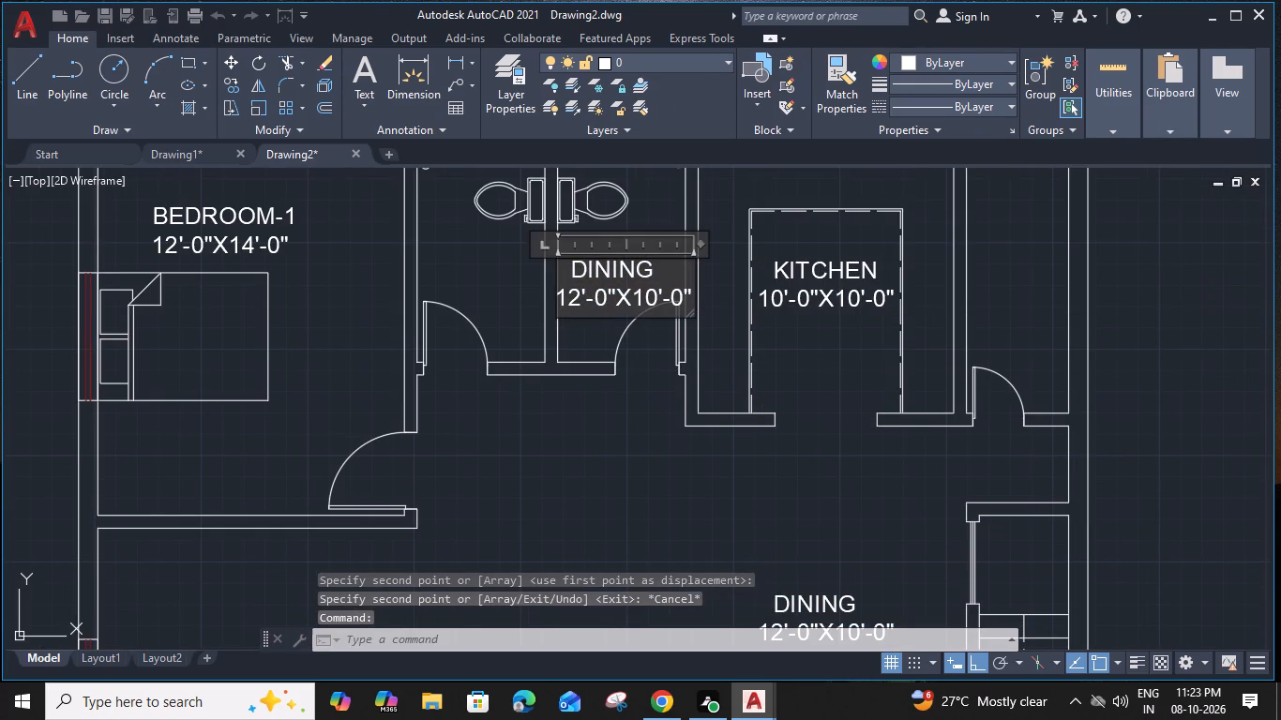
pyautogui.moveTo(640, 381); pyautogui.dragTo(660, 418, button='middle')
pyautogui.scroll(1, 693, 332)
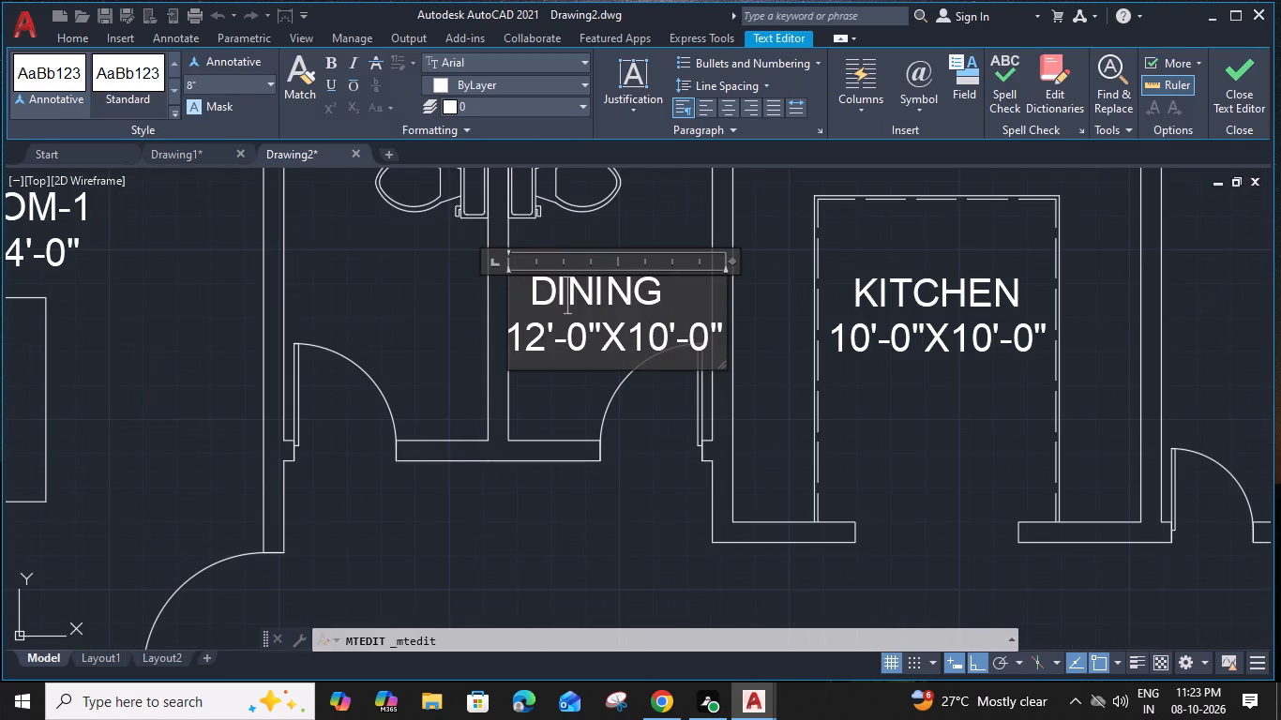
pyautogui.moveTo(667, 295); pyautogui.dragTo(535, 295)
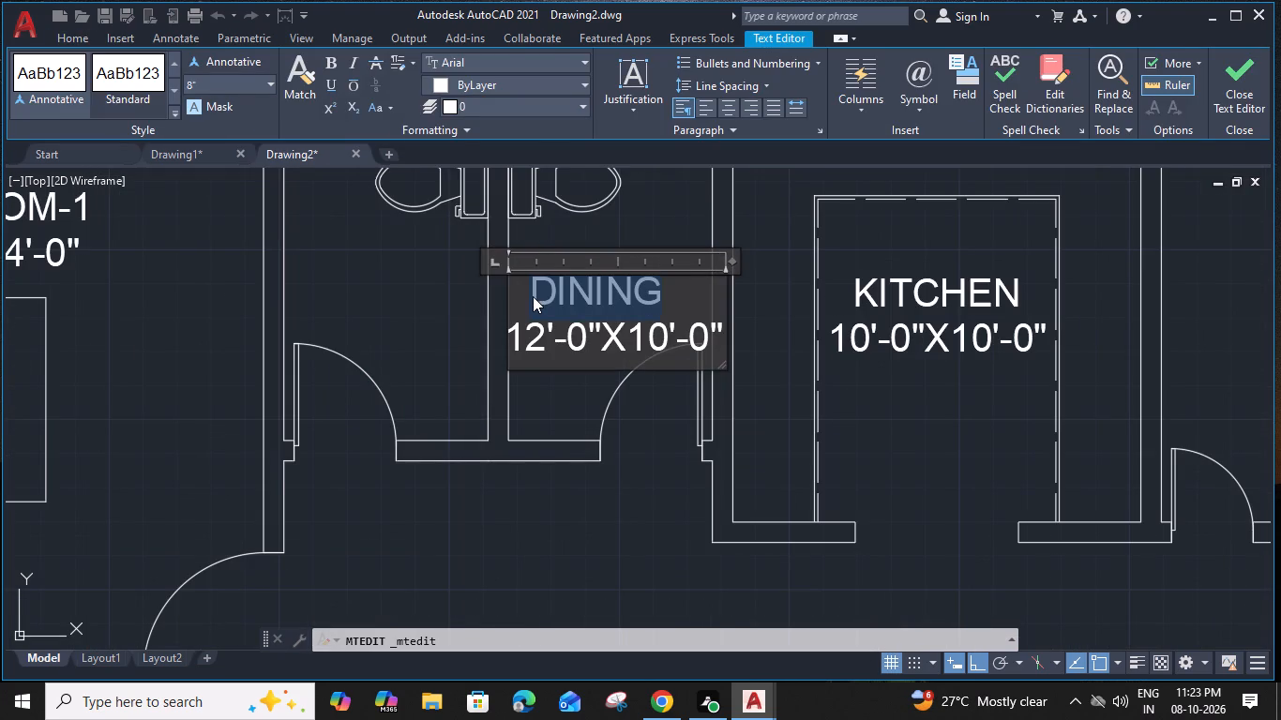
pyautogui.write('TOILET')
pyautogui.press('-')
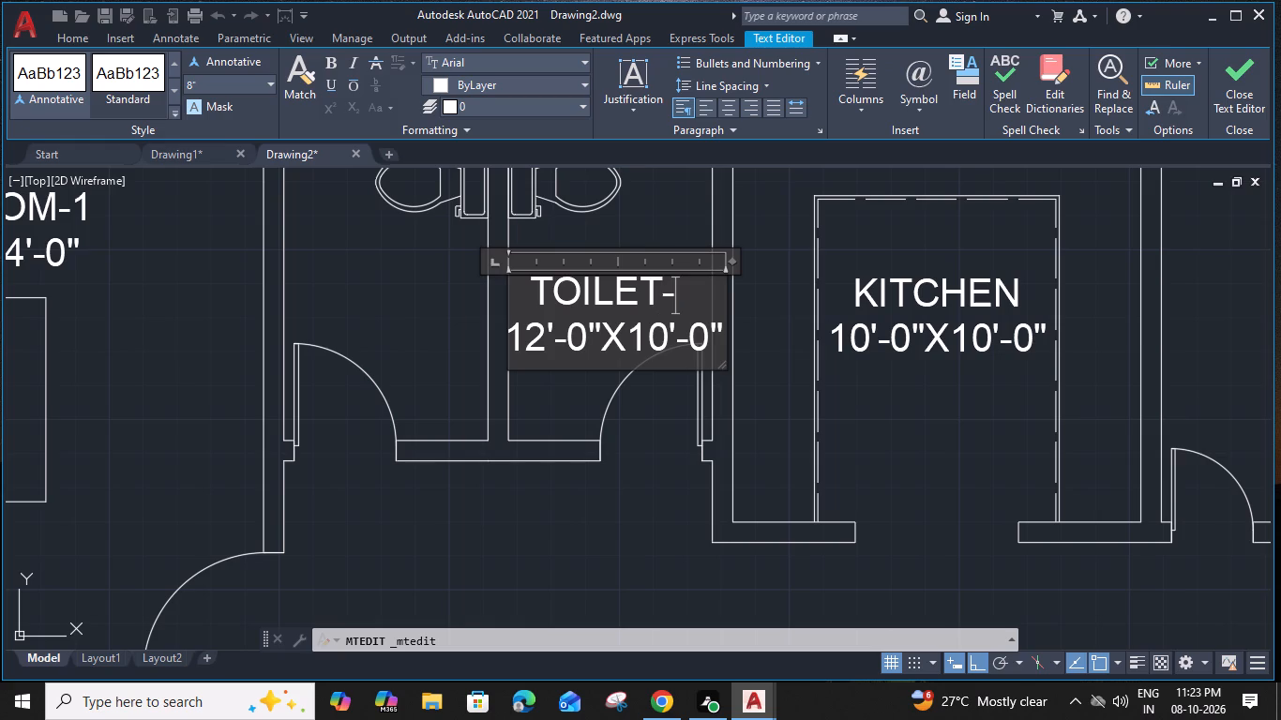
pyautogui.press('2')
pyautogui.moveTo(541, 336); pyautogui.dragTo(503, 339)
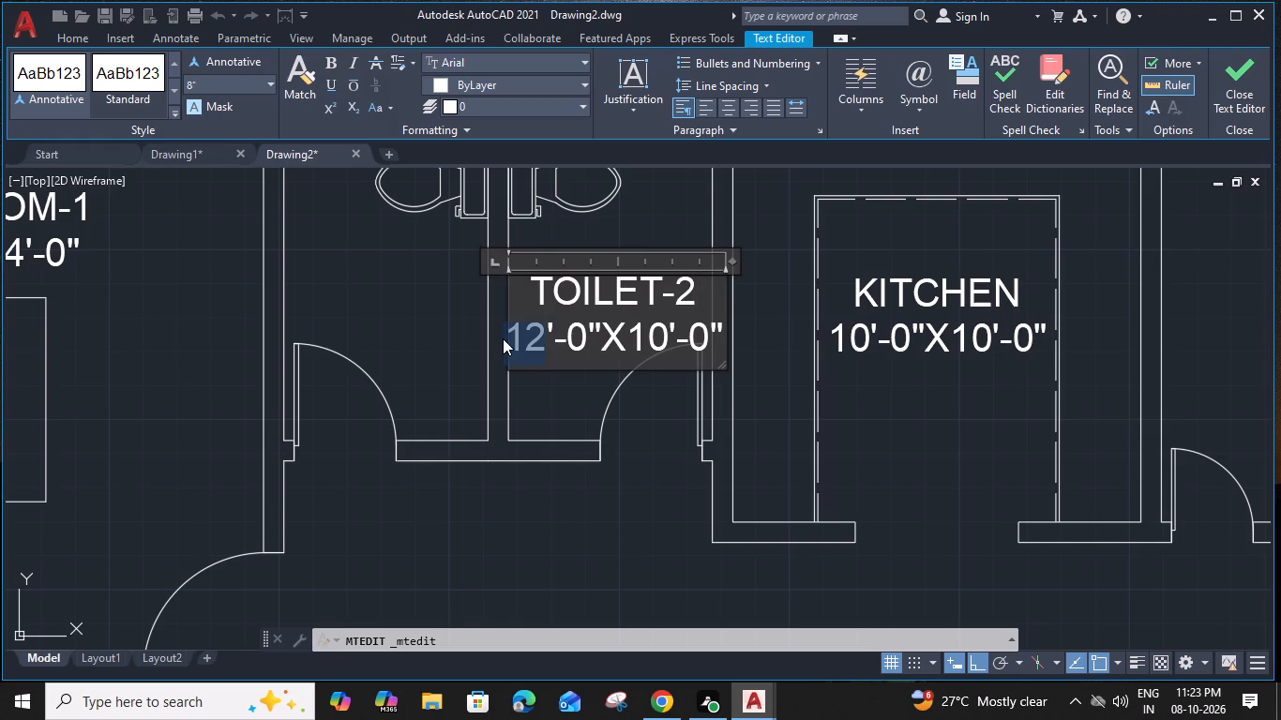
pyautogui.press('5')
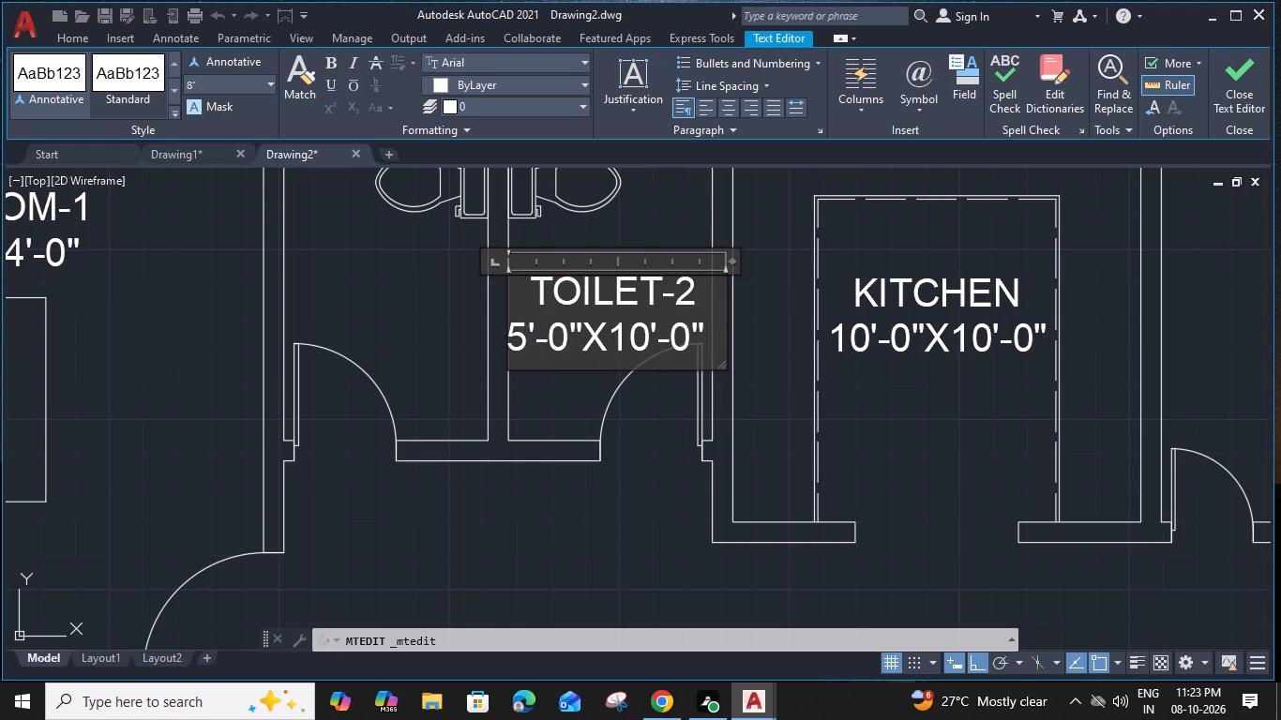
pyautogui.moveTo(647, 347); pyautogui.dragTo(621, 345)
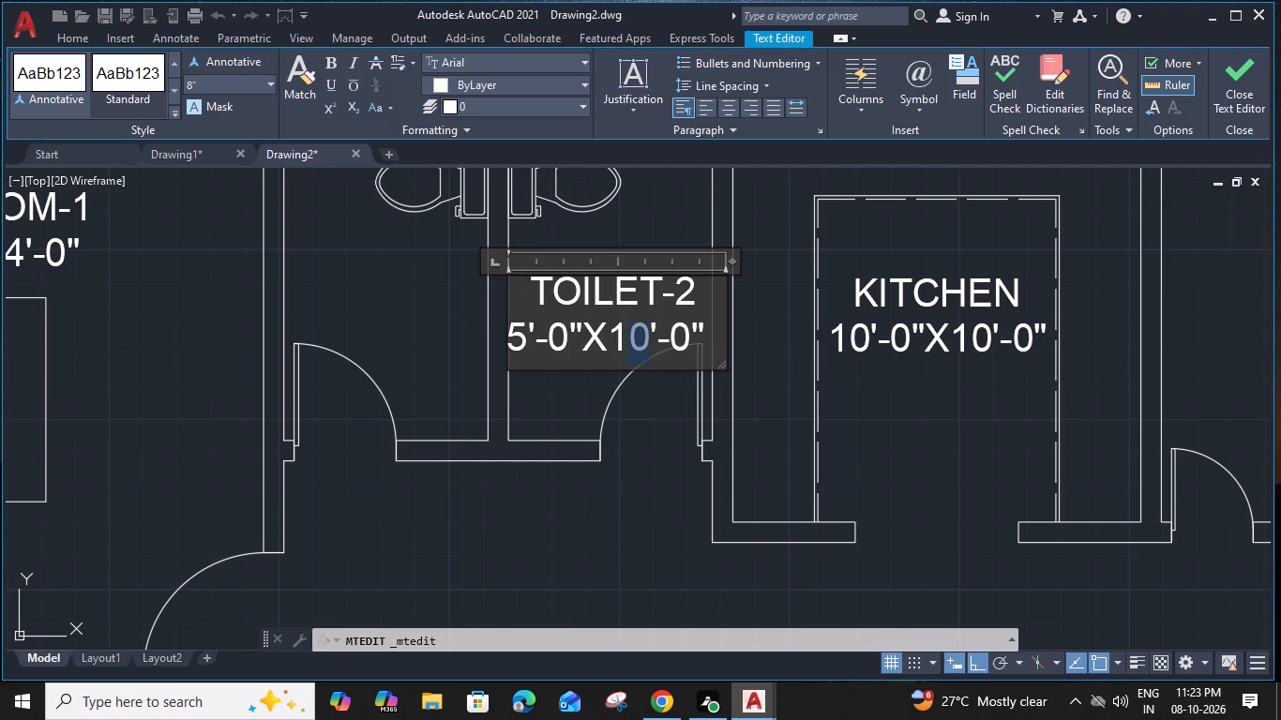
pyautogui.moveTo(621, 345); pyautogui.dragTo(616, 344)
pyautogui.press('8')
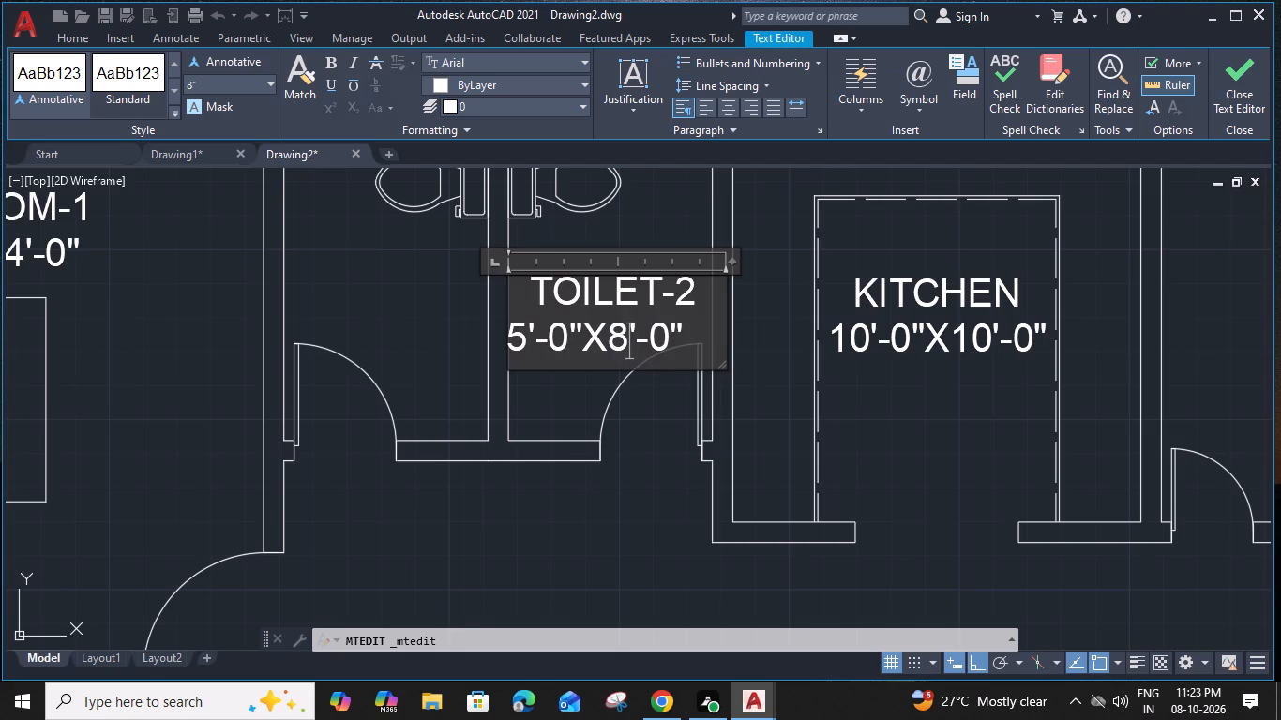
# Narrow the TOILET-2 label's text frame towards the text width and remove one leading space before TOILET-2.
pyautogui.moveTo(731, 266); pyautogui.dragTo(722, 266)
pyautogui.moveTo(734, 259); pyautogui.dragTo(713, 259)
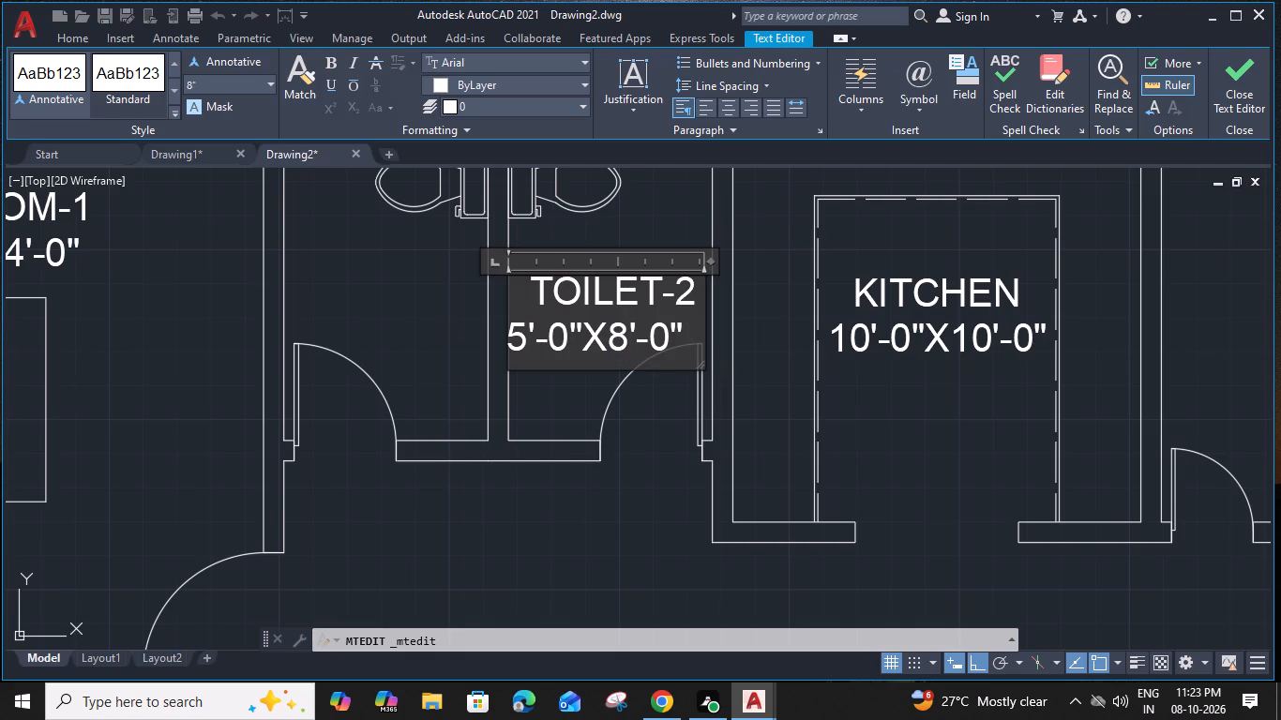
pyautogui.click(533, 291)
pyautogui.press('BackSpace')
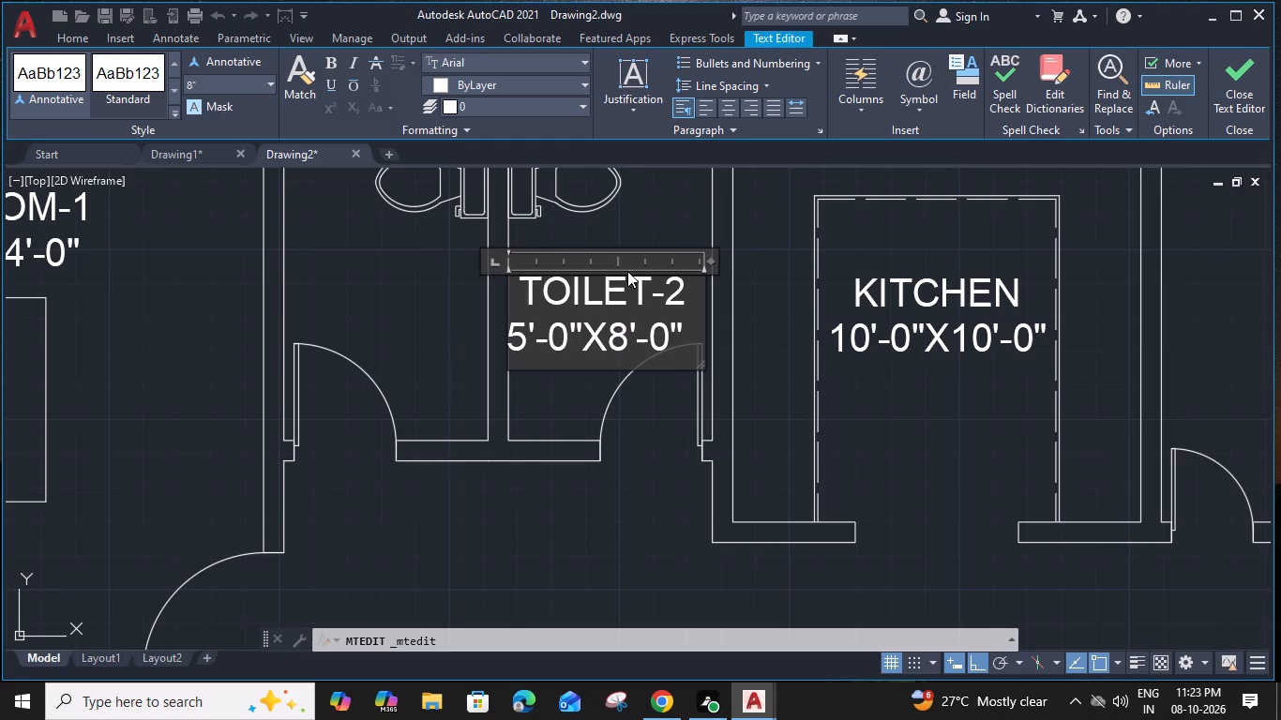
pyautogui.scroll(1, 661, 247)
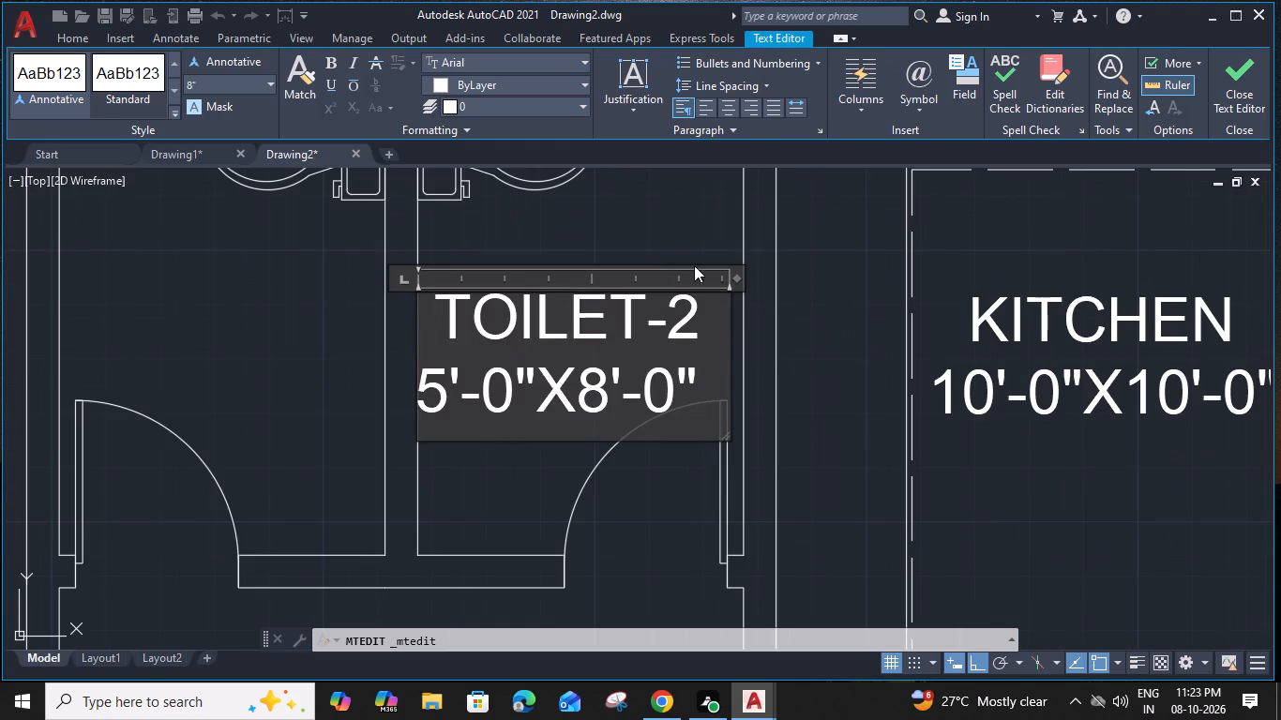
pyautogui.moveTo(732, 276); pyautogui.dragTo(715, 276)
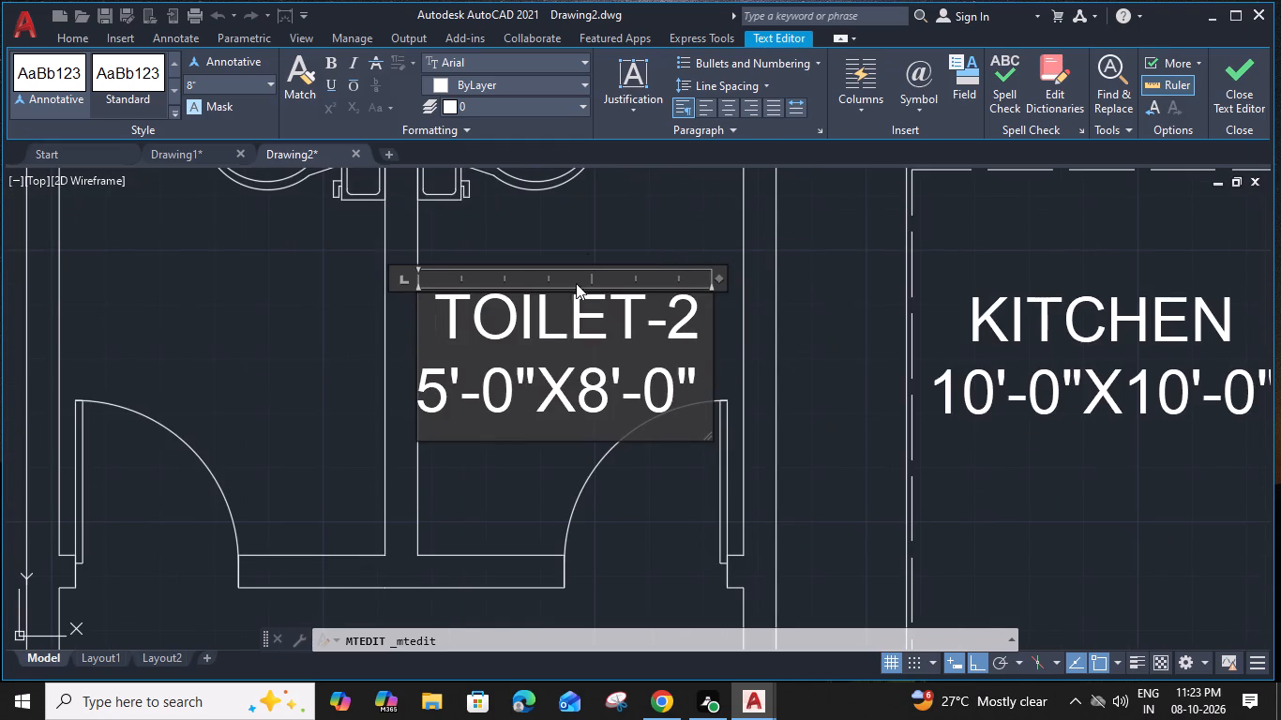
pyautogui.click(638, 226)
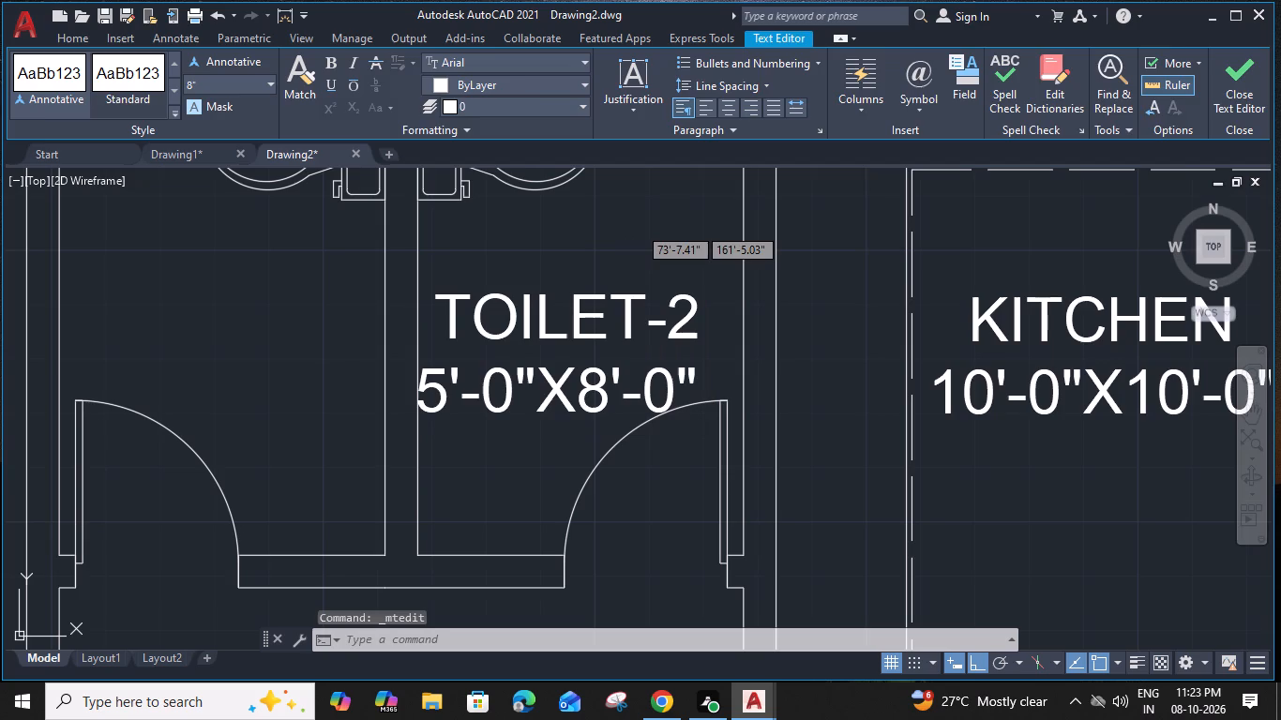
# Move the TOILET-2 label slightly straight north, clear of the toilet's door swing.
pyautogui.click(632, 337)
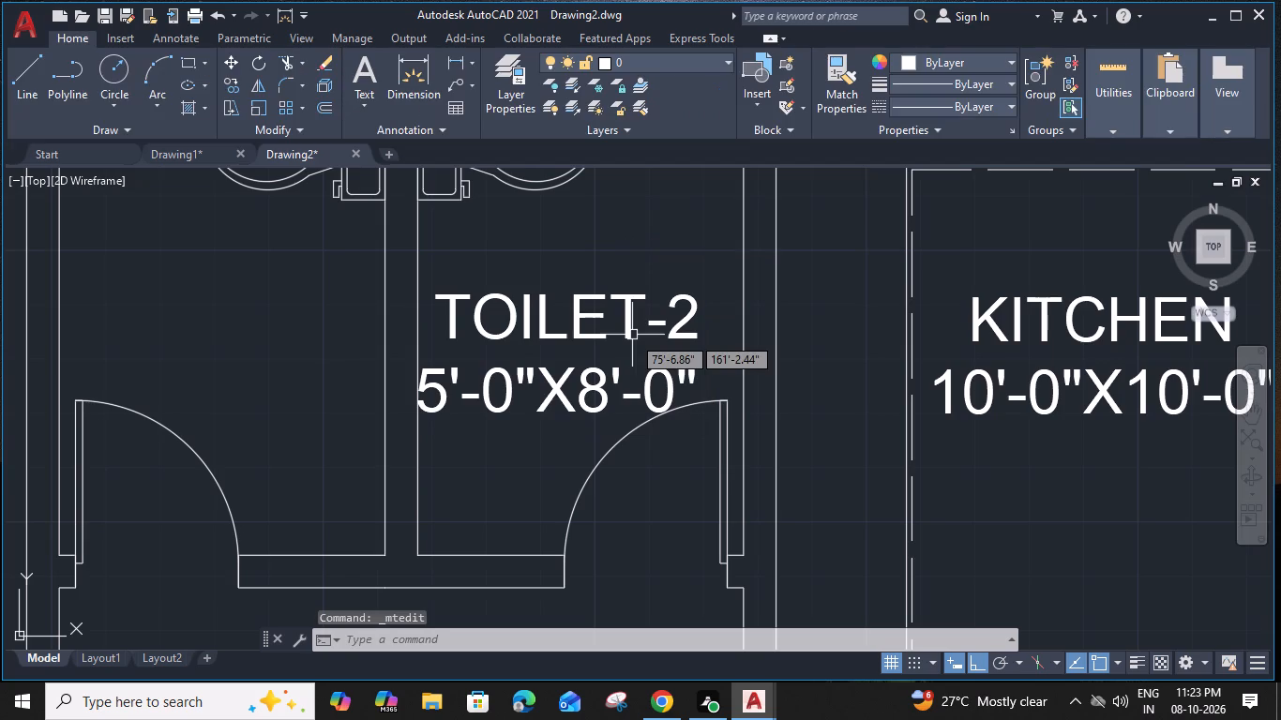
pyautogui.write('M')
pyautogui.press('space')
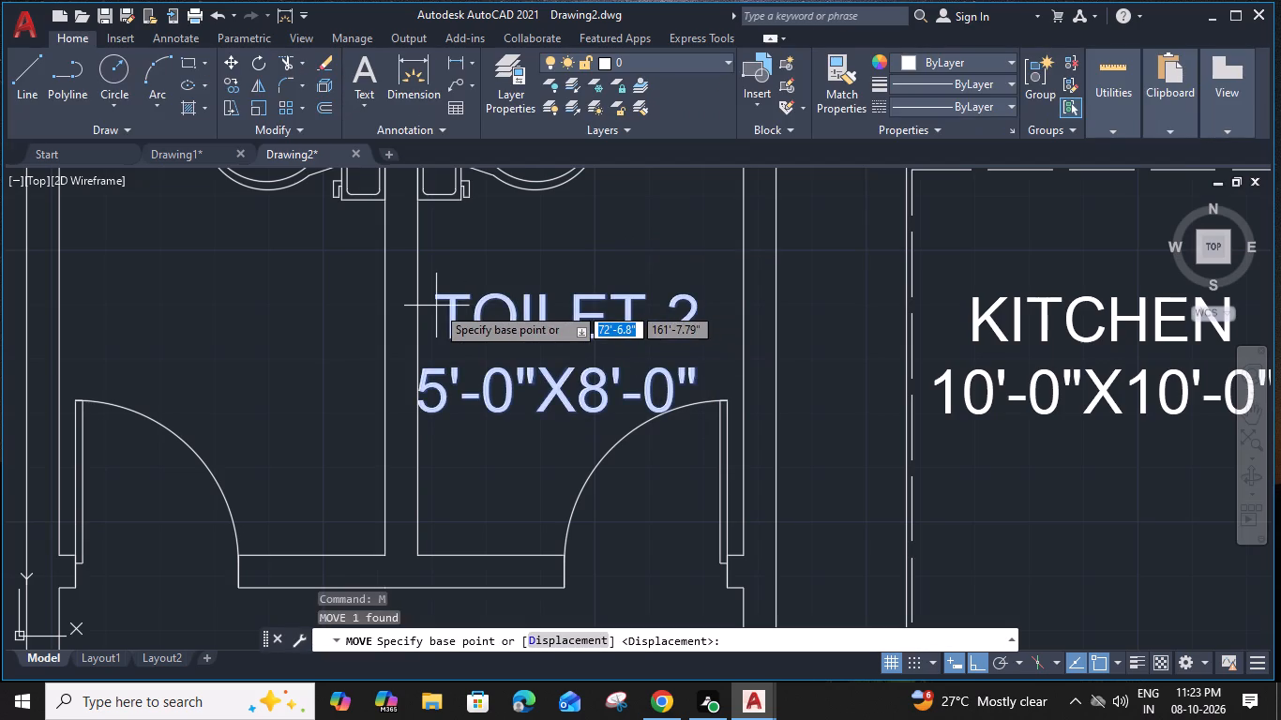
pyautogui.click(419, 293)
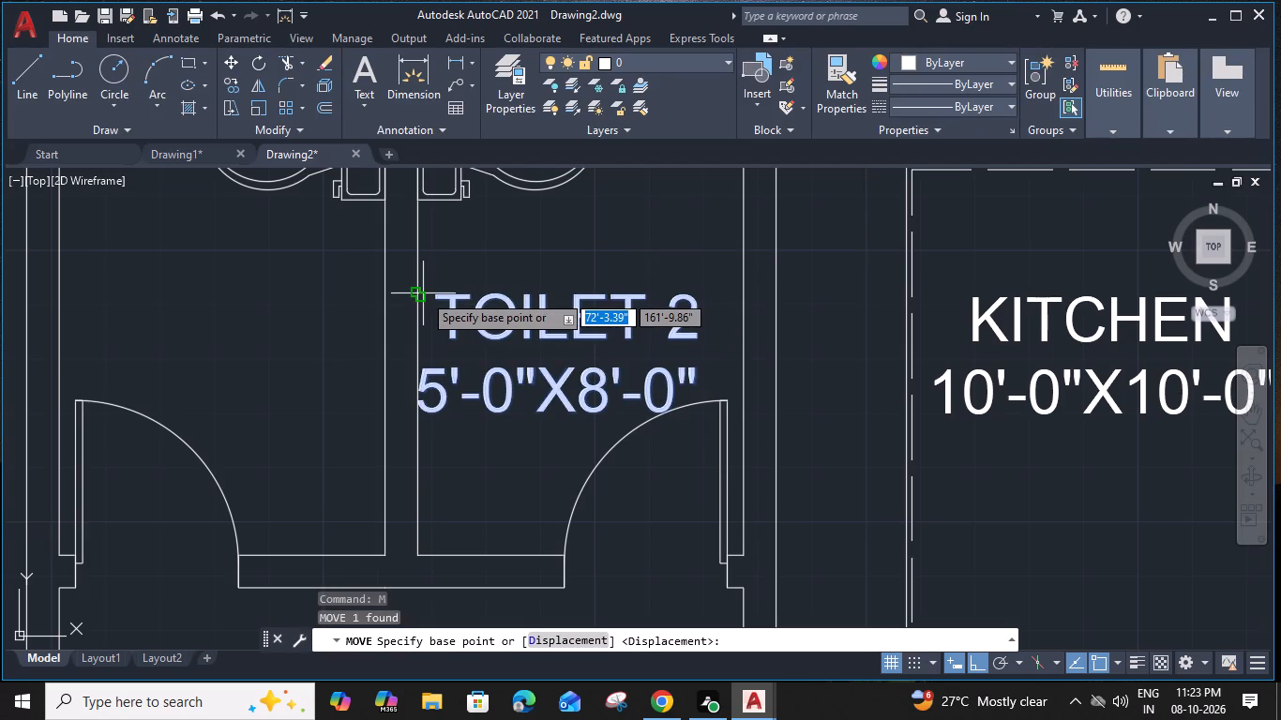
pyautogui.click(422, 247)
# Remove the remaining leading space before TOILET-2 and narrow the text frame to fit the dimensions line.
pyautogui.doubleClick(453, 258)
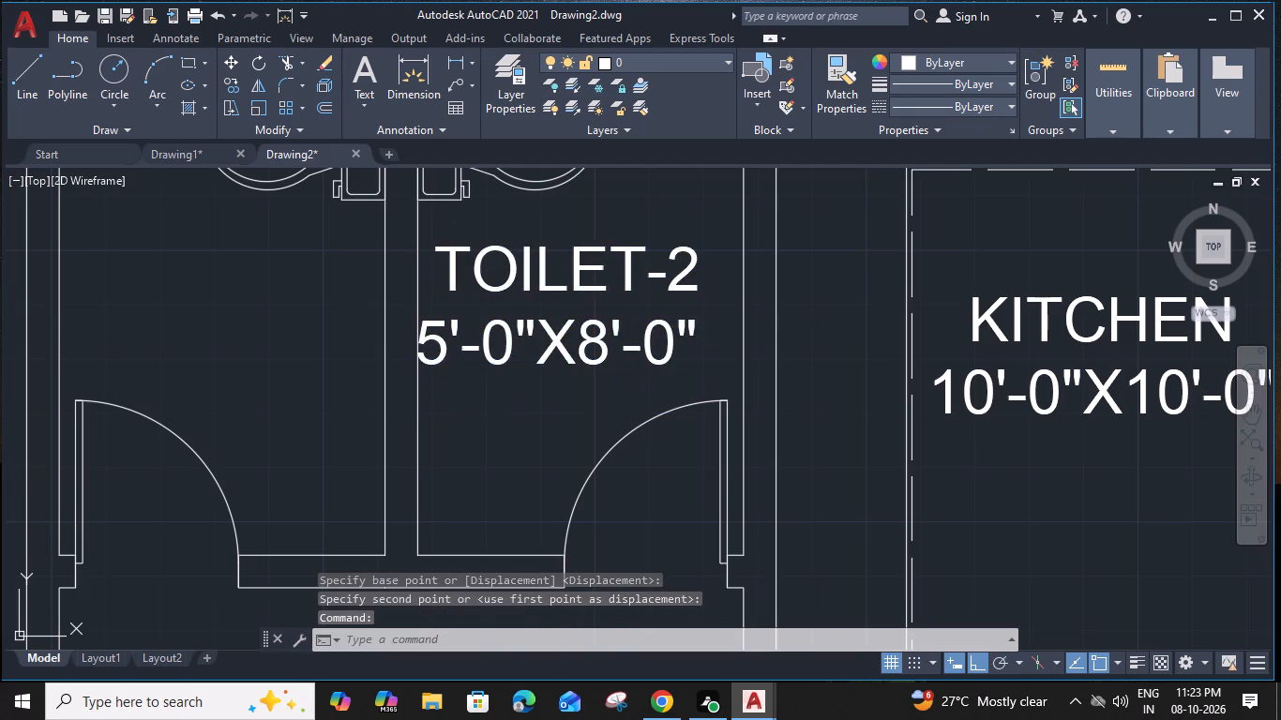
pyautogui.click(436, 270)
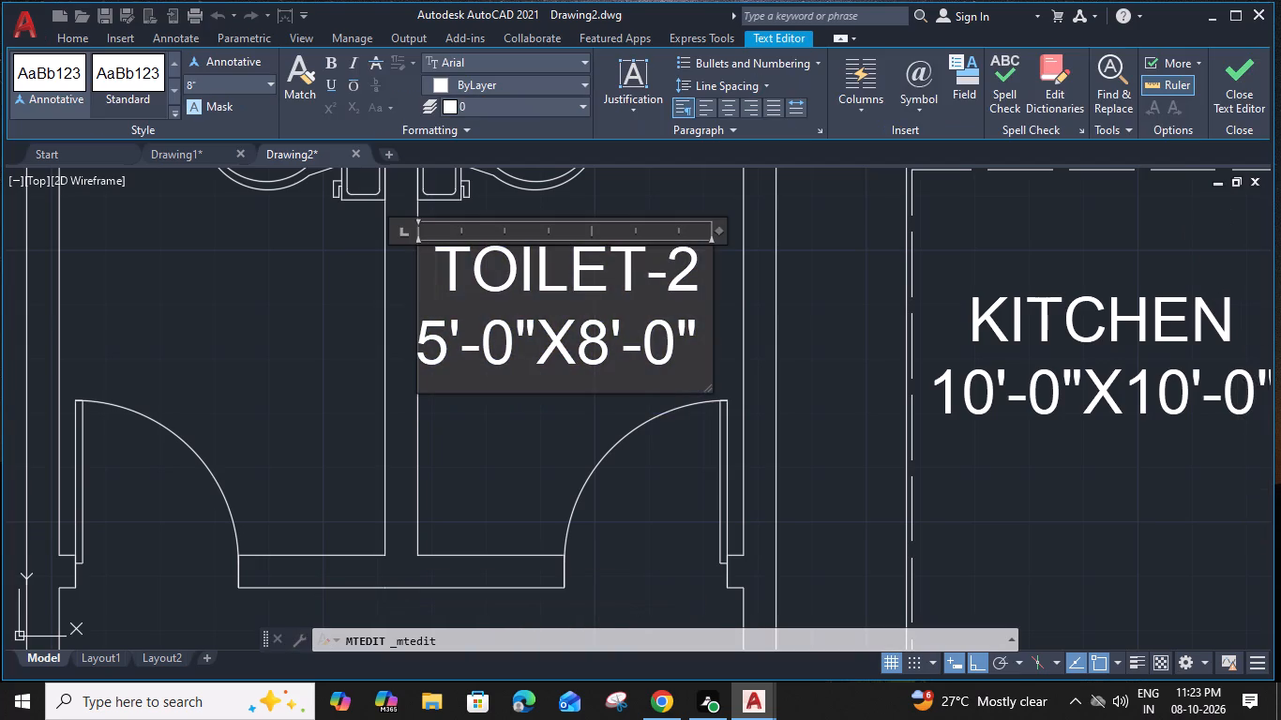
pyautogui.press('BackSpace')
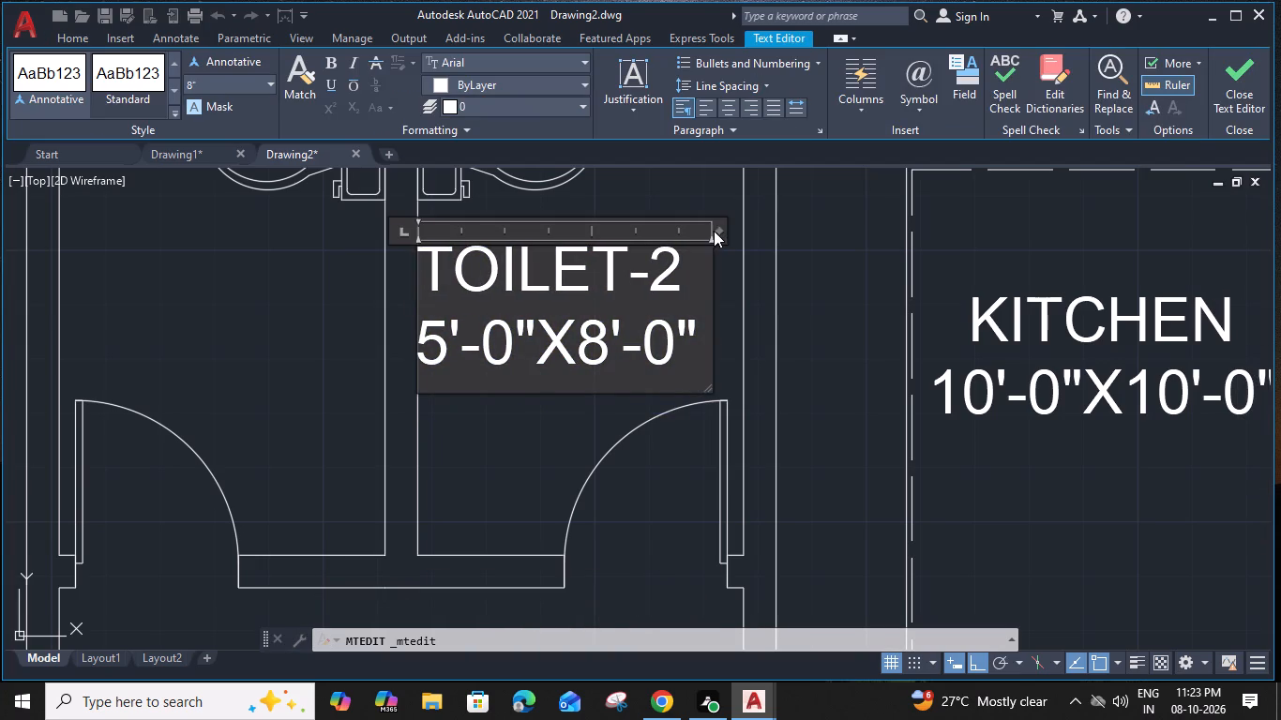
pyautogui.moveTo(716, 231); pyautogui.dragTo(701, 232)
pyautogui.click(728, 285)
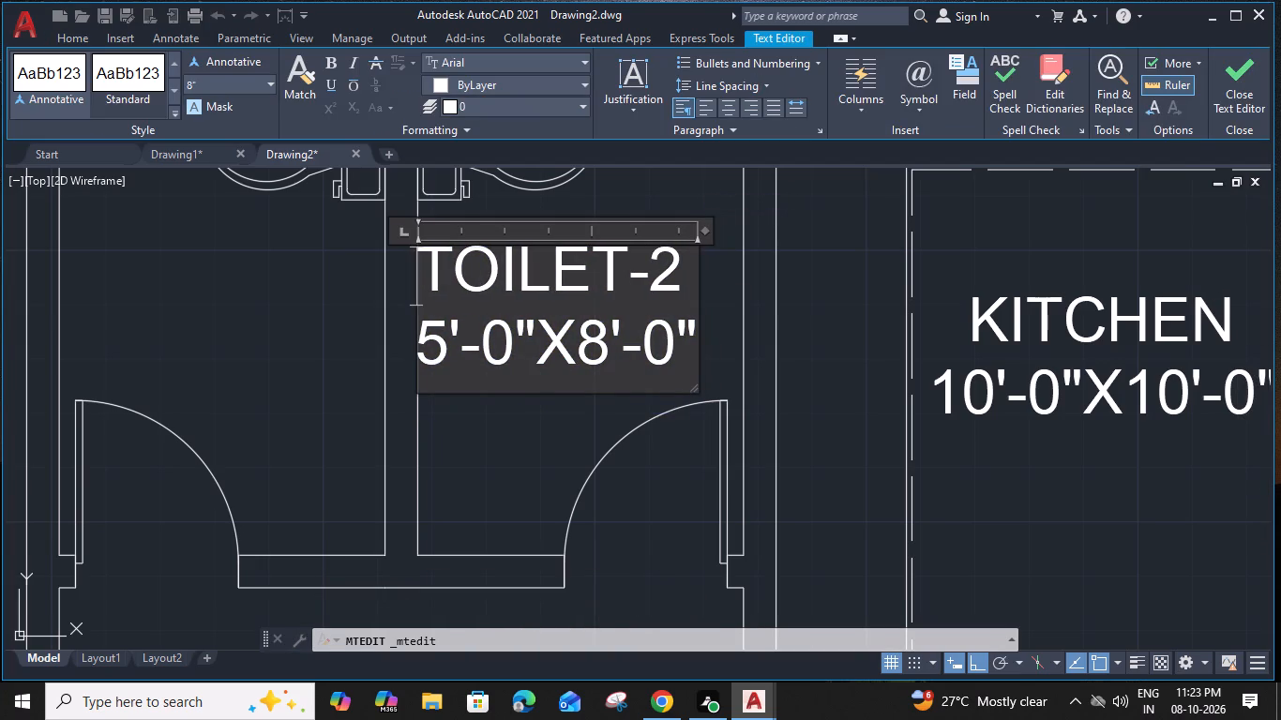
# Move the TOILET-2 label slightly straight east, off the partition wall and inside the eastern toilet.
pyautogui.click(670, 251)
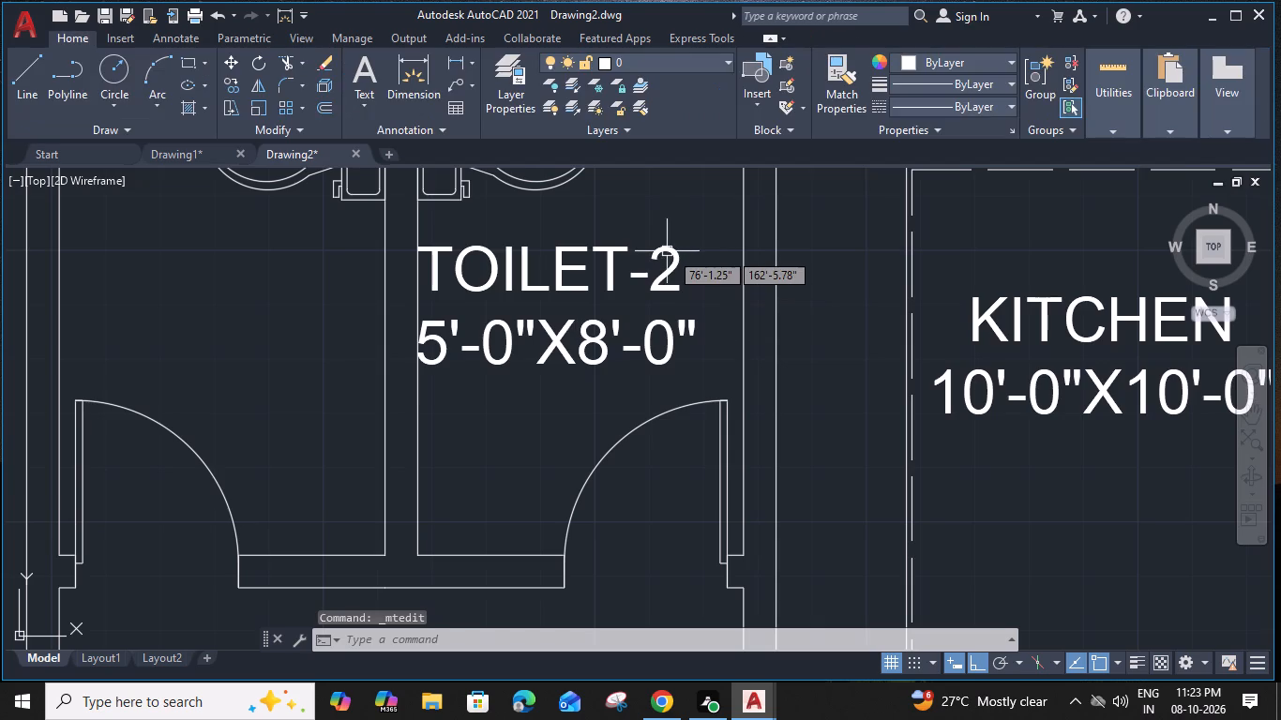
pyautogui.write('M')
pyautogui.press('space')
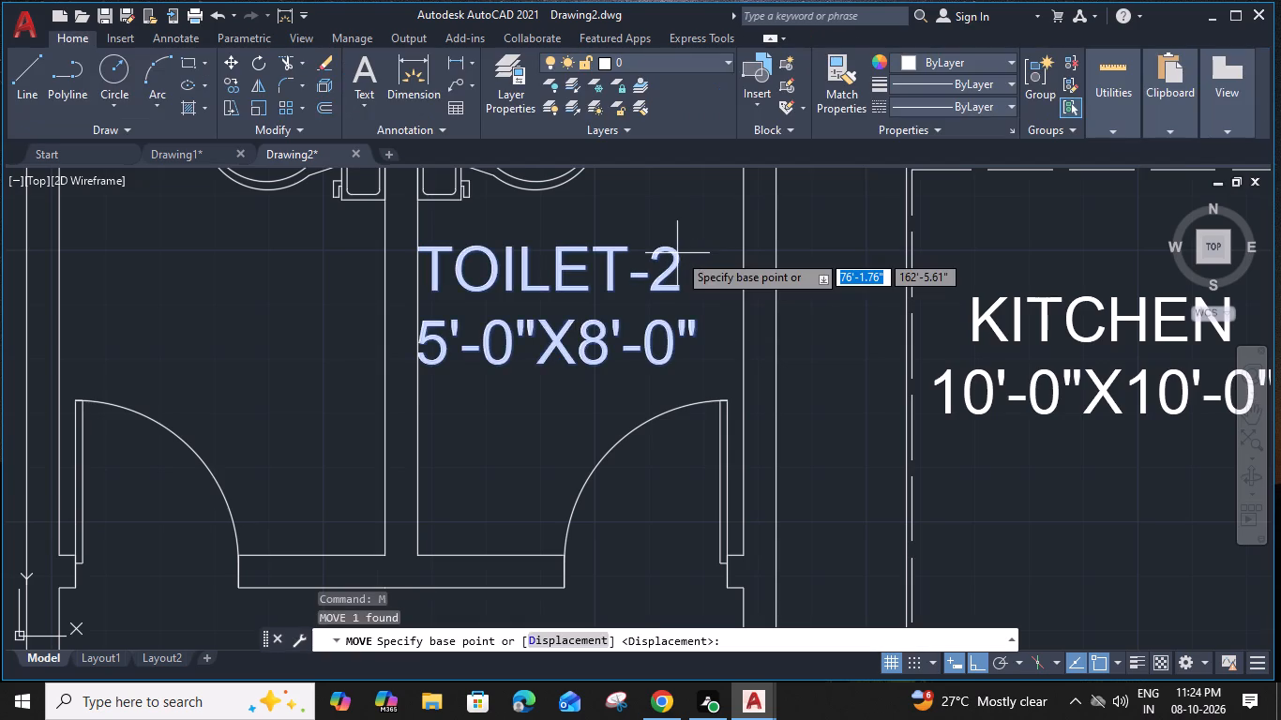
pyautogui.click(678, 253)
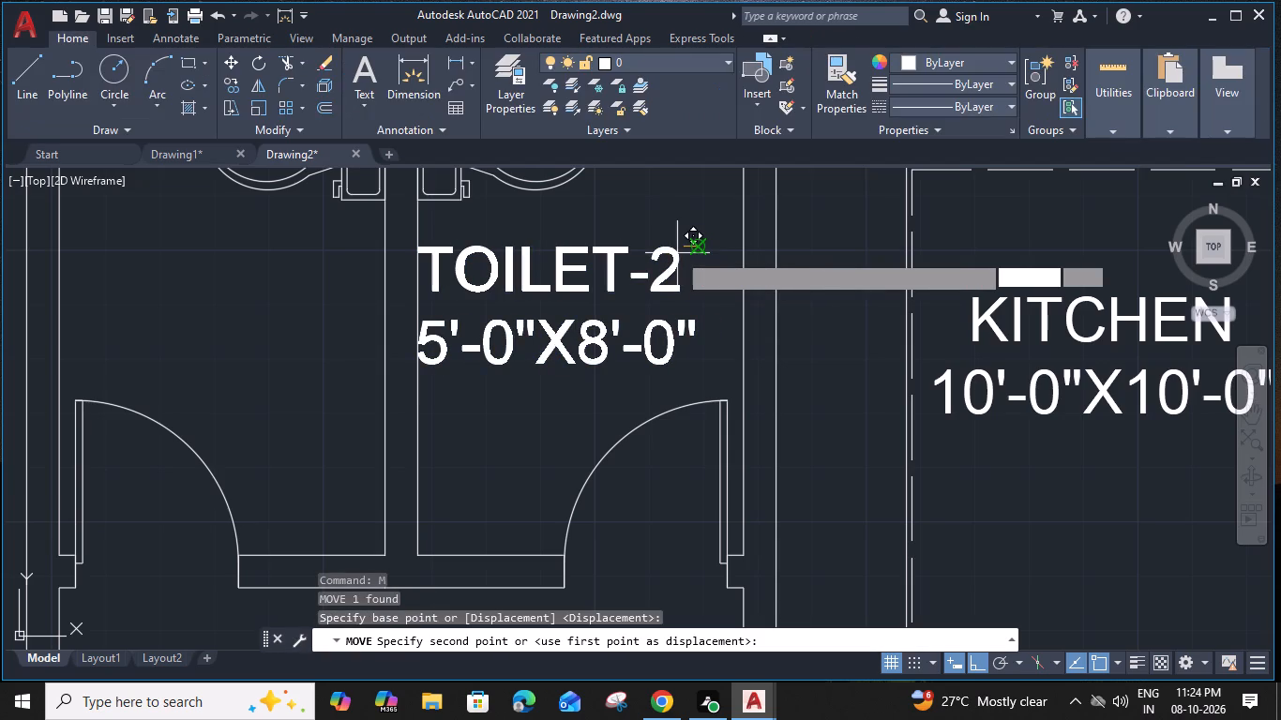
pyautogui.click(731, 256)
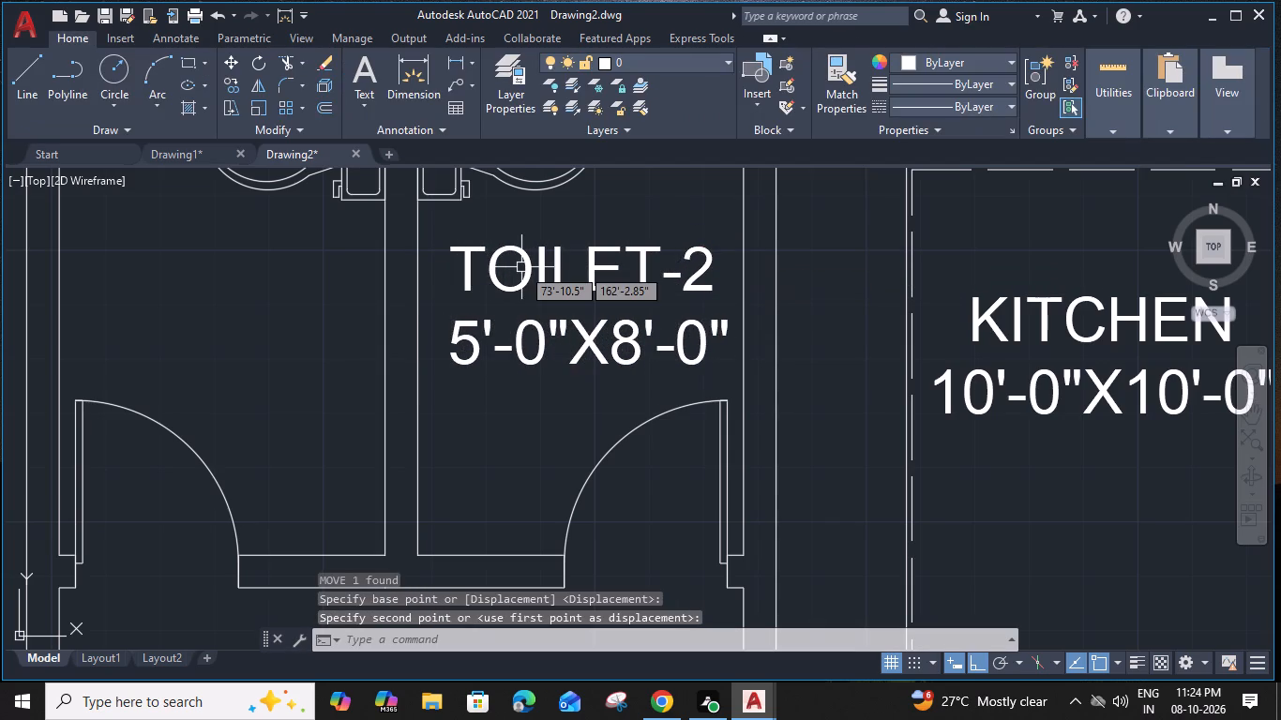
# Copy the TOILET-2 label straight west into the adjoining western toilet, at the same height.
pyautogui.click(510, 267)
pyautogui.click(466, 298)
pyautogui.write('CO')
pyautogui.press('space')
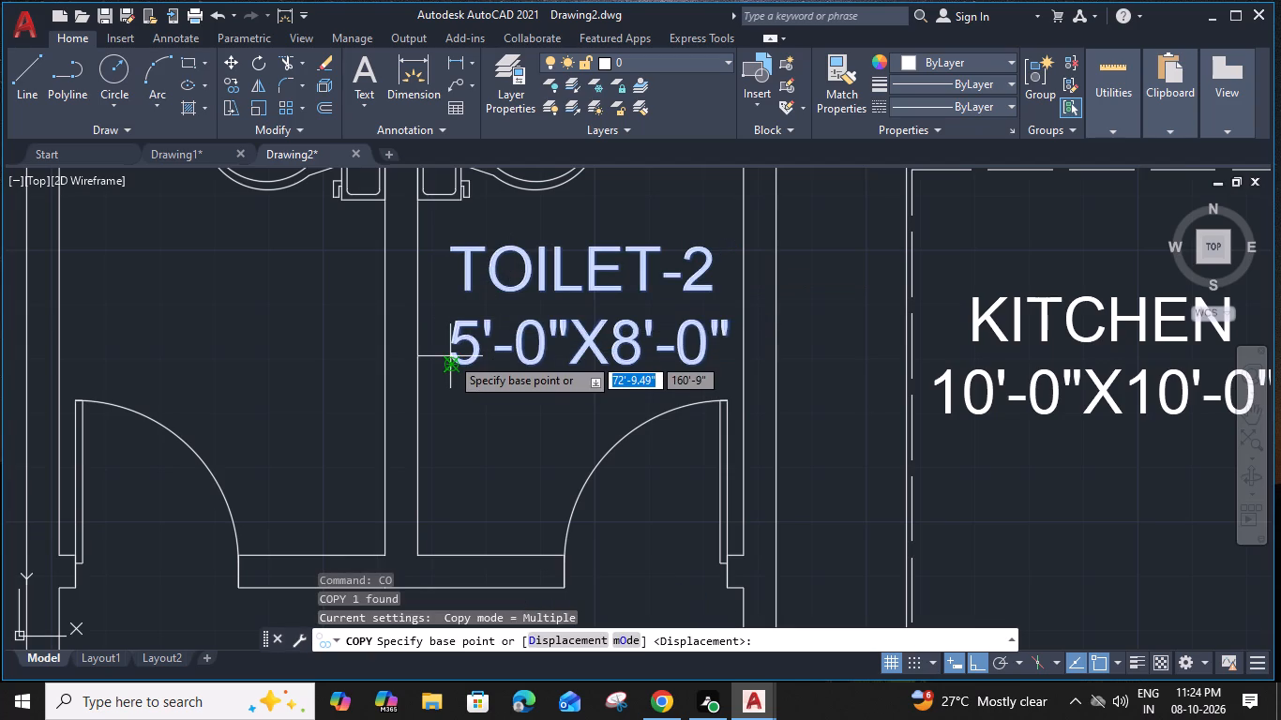
pyautogui.click(451, 365)
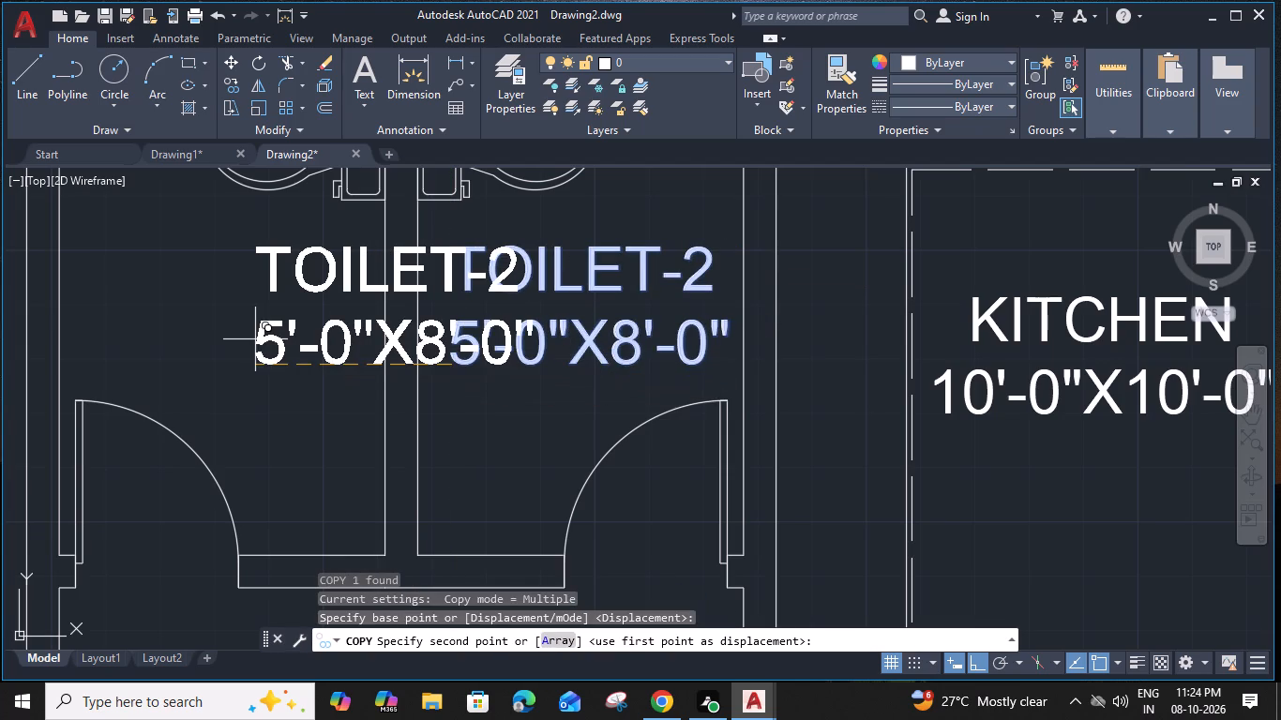
pyautogui.click(79, 361)
pyautogui.press('Escape')
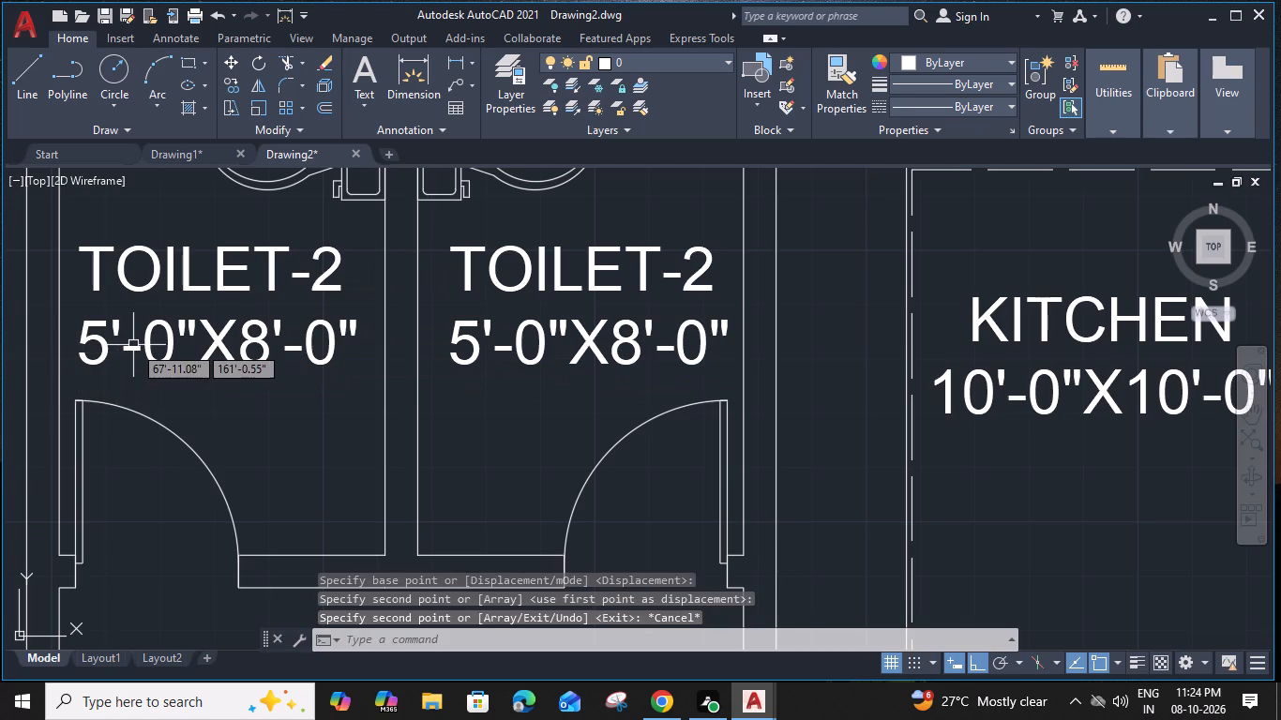
# Change the copied label in the western toilet to read TOILET-1.
pyautogui.doubleClick(133, 345)
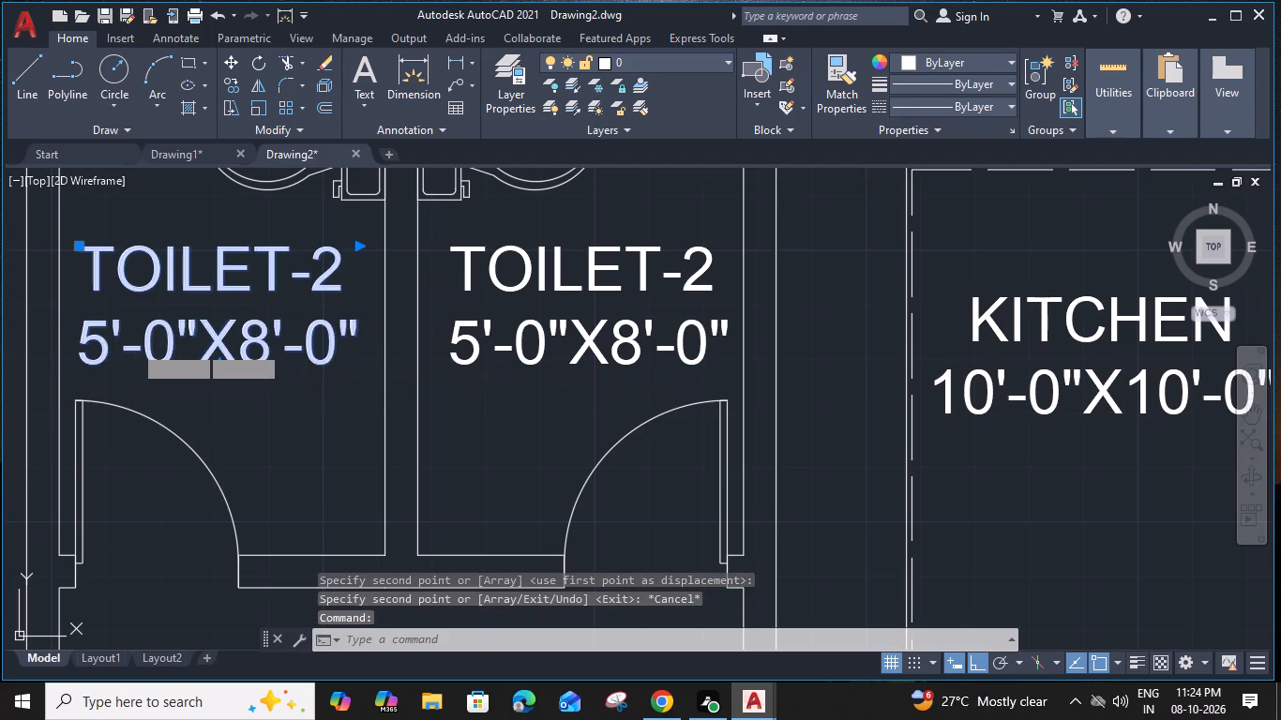
pyautogui.moveTo(344, 279); pyautogui.dragTo(321, 277)
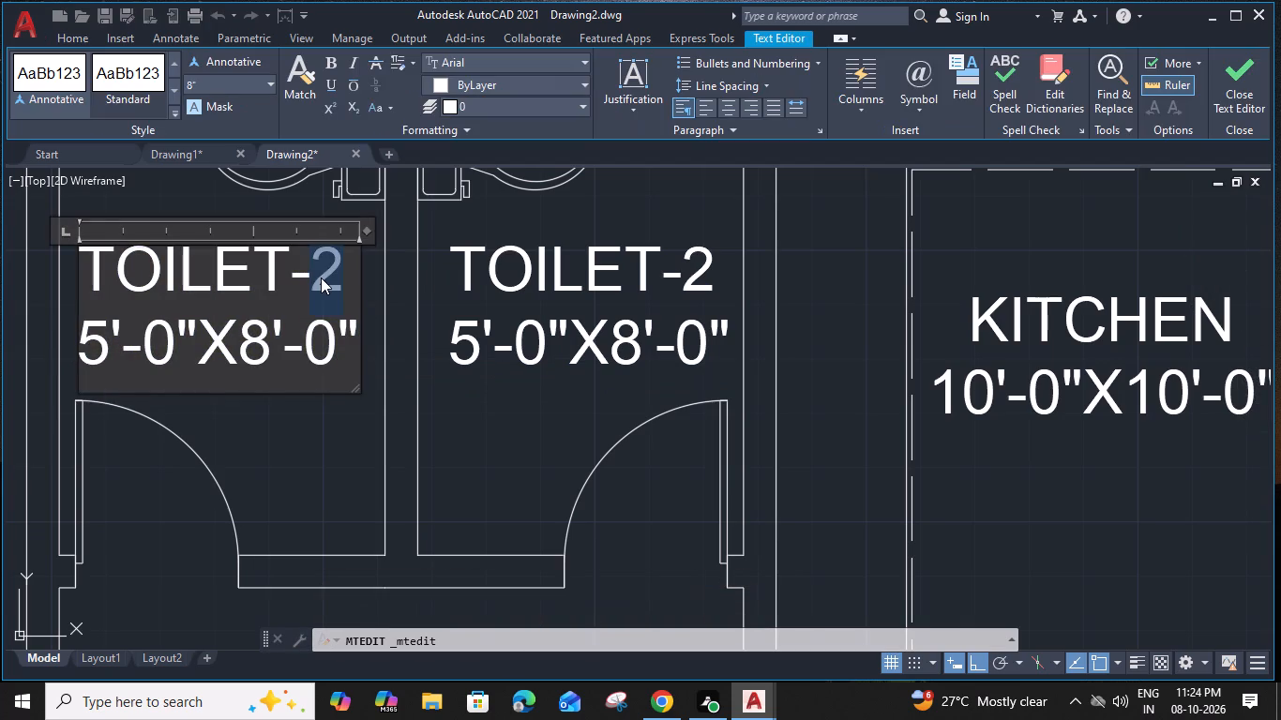
pyautogui.press('1')
pyautogui.click(316, 412)
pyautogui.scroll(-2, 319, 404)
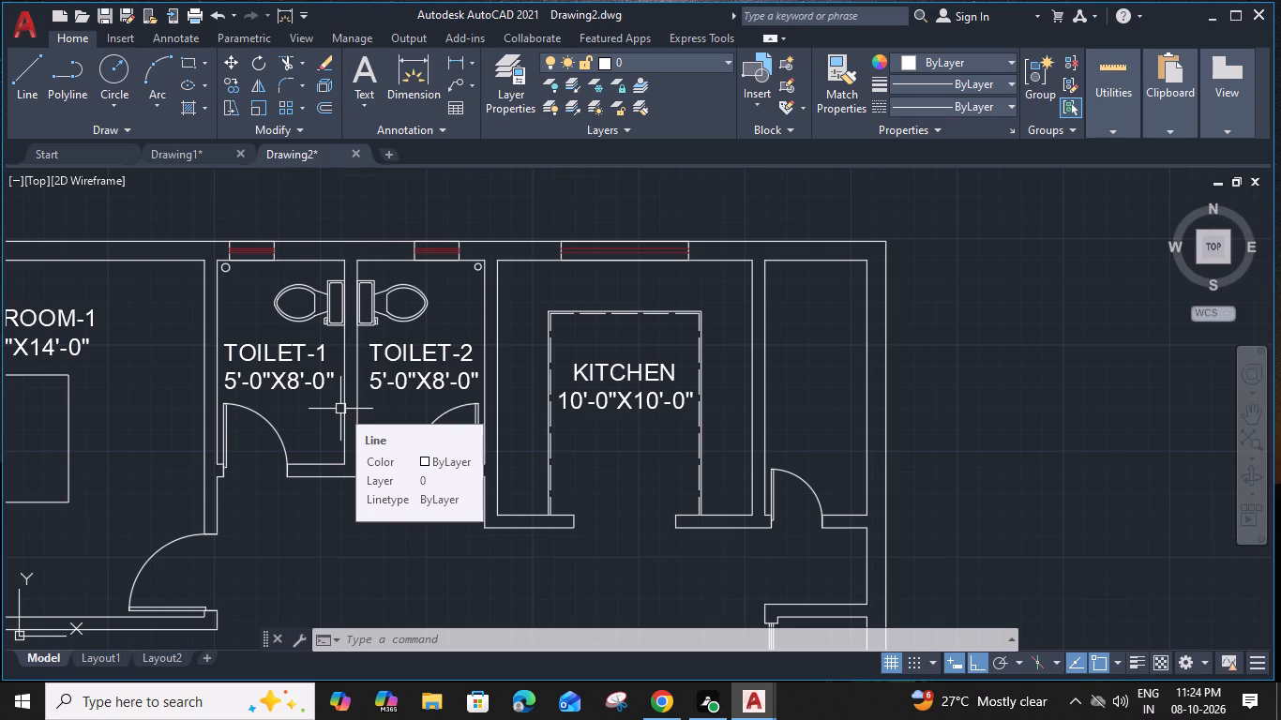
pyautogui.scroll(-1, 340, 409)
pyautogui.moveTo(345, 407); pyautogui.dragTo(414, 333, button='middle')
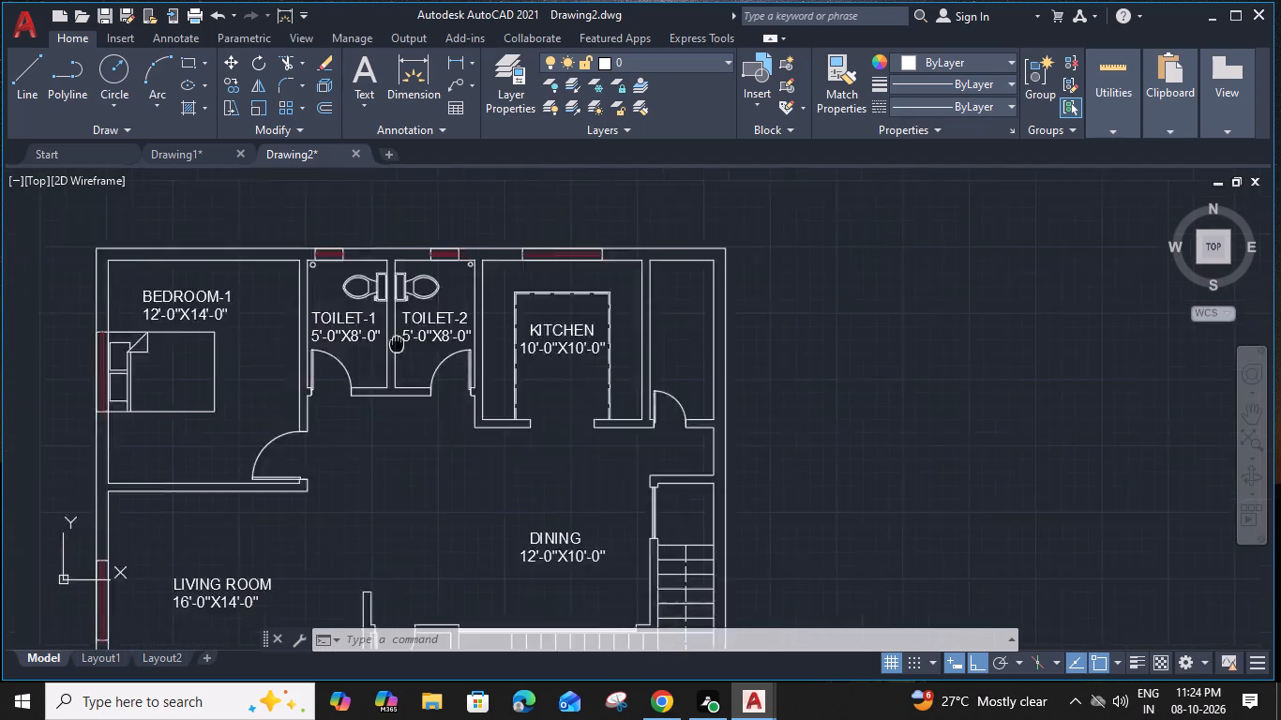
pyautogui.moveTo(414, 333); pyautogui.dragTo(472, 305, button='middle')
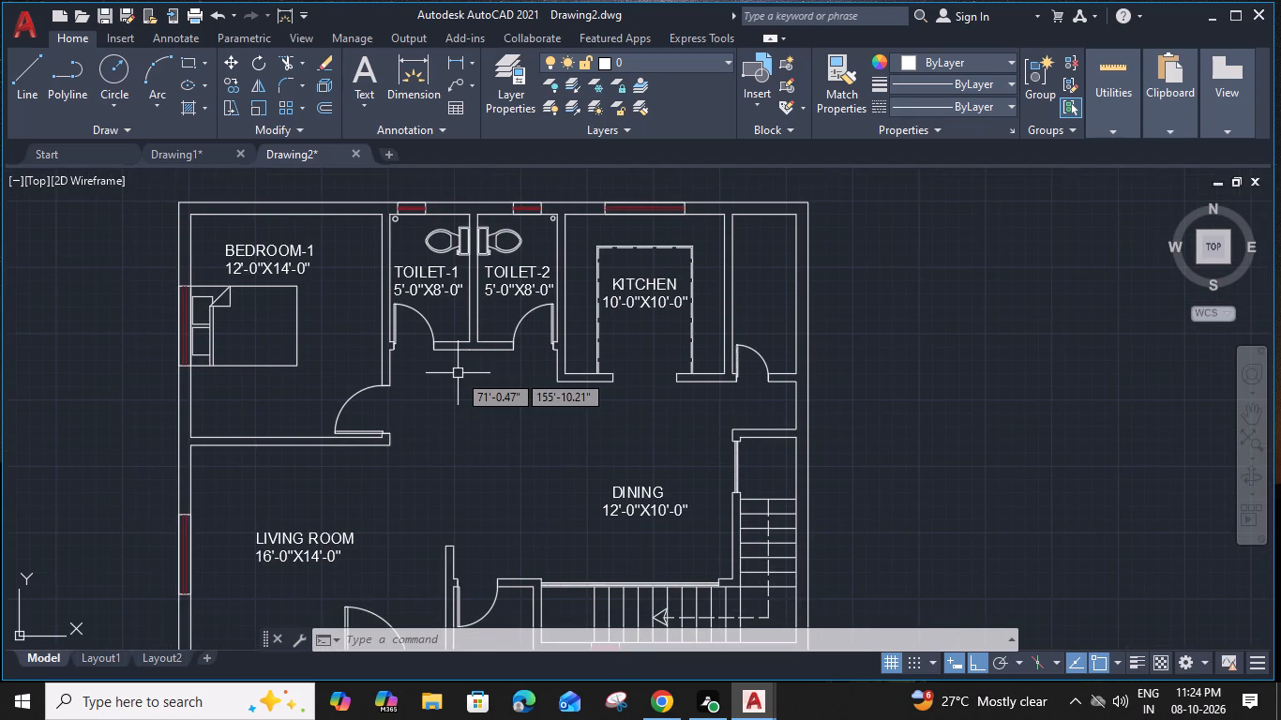
# Measure the interior width and length of the western toilet, TOILET-1.
pyautogui.write('MEA')
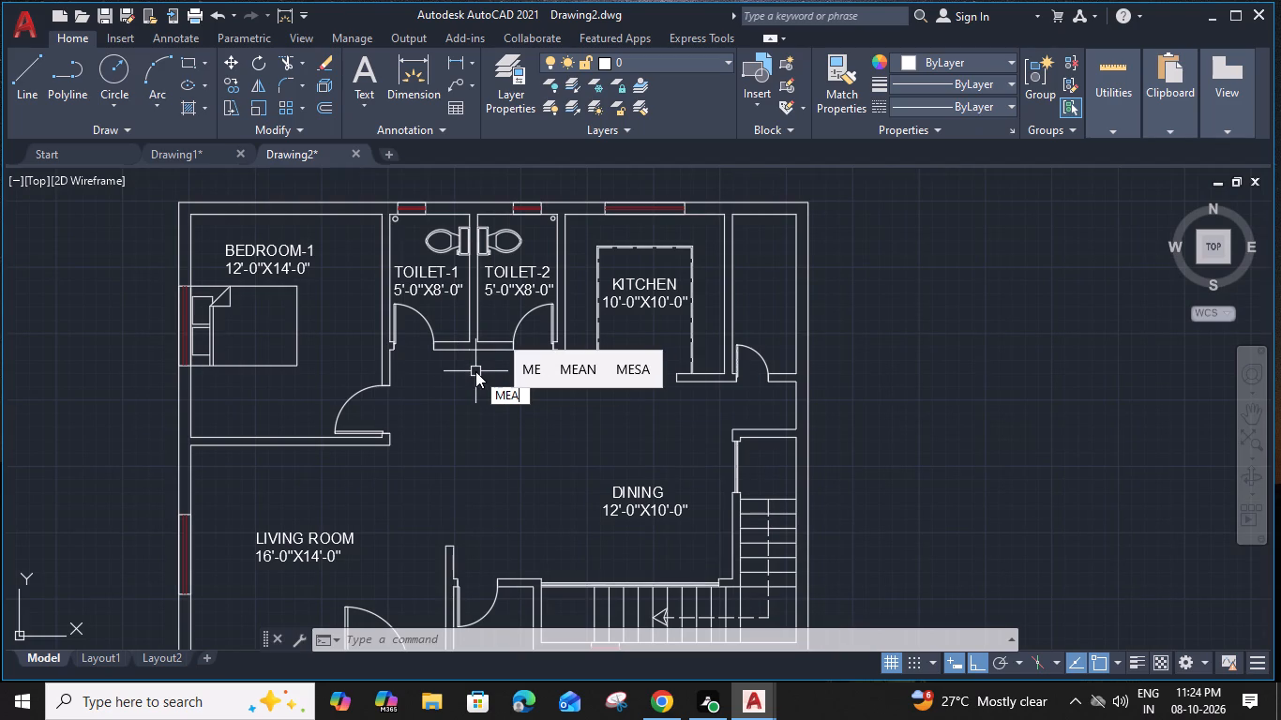
pyautogui.press('space')
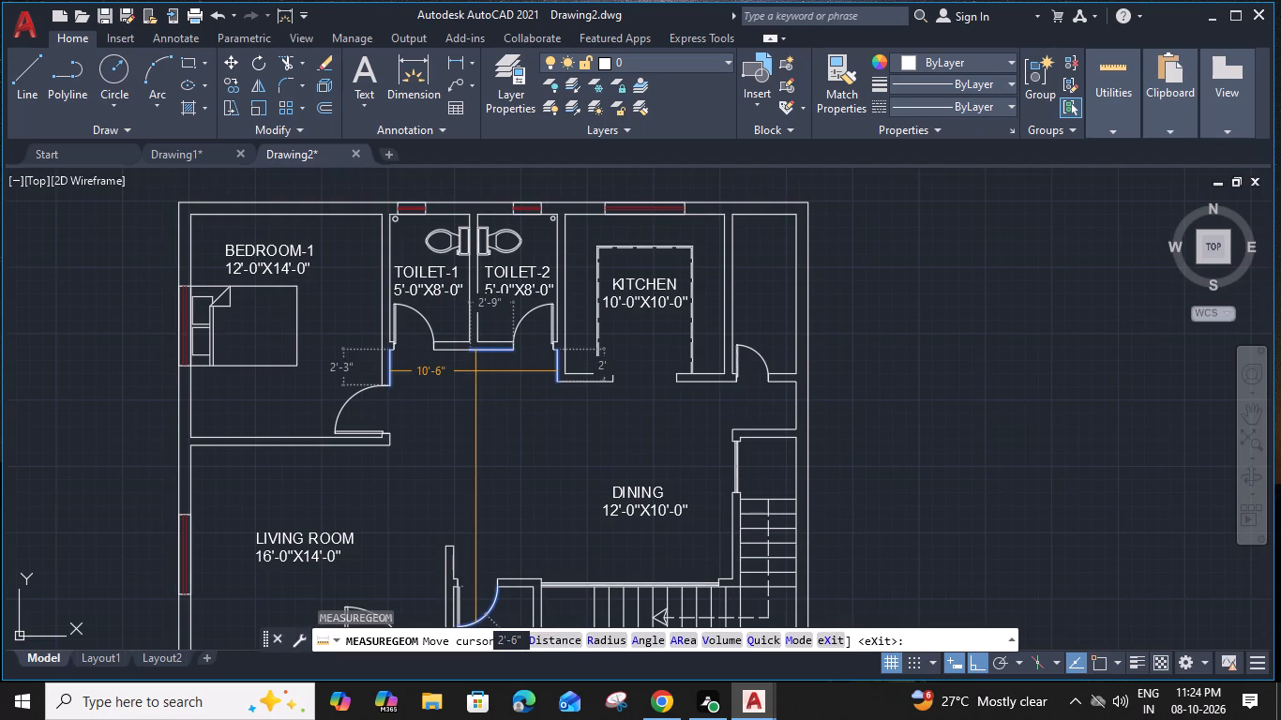
pyautogui.scroll(2, 466, 279)
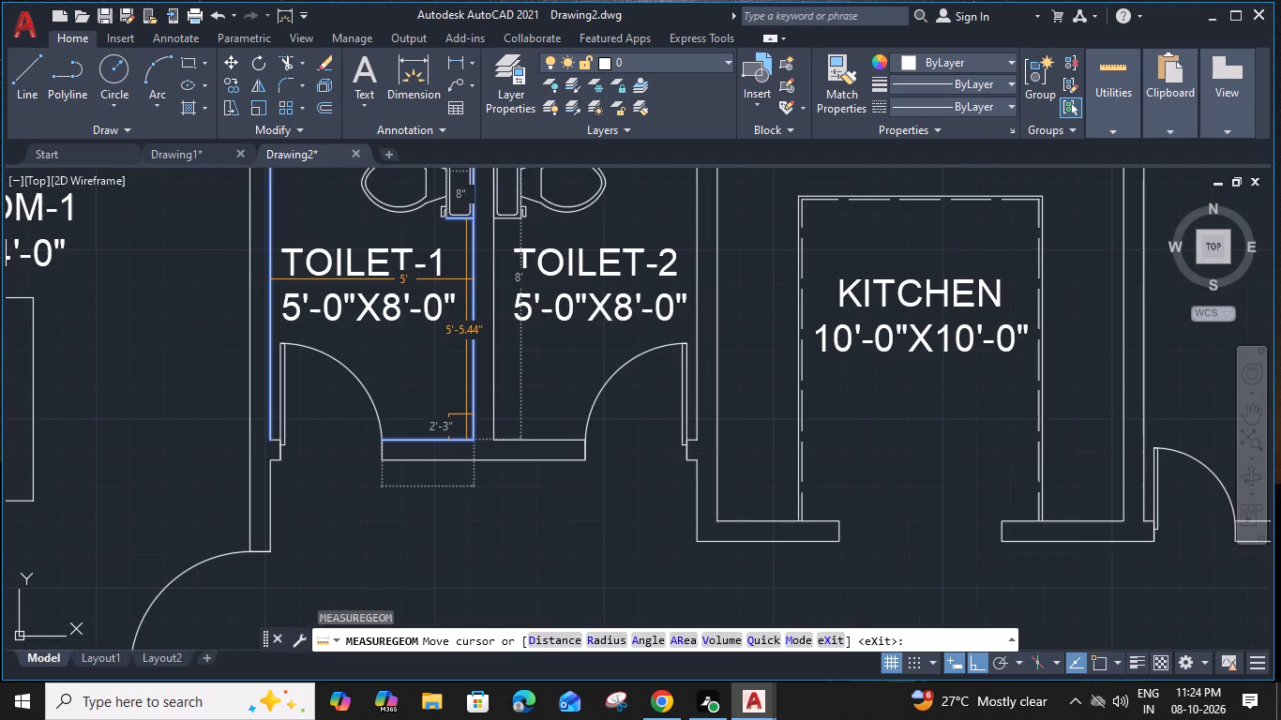
pyautogui.moveTo(466, 281); pyautogui.dragTo(488, 373, button='middle')
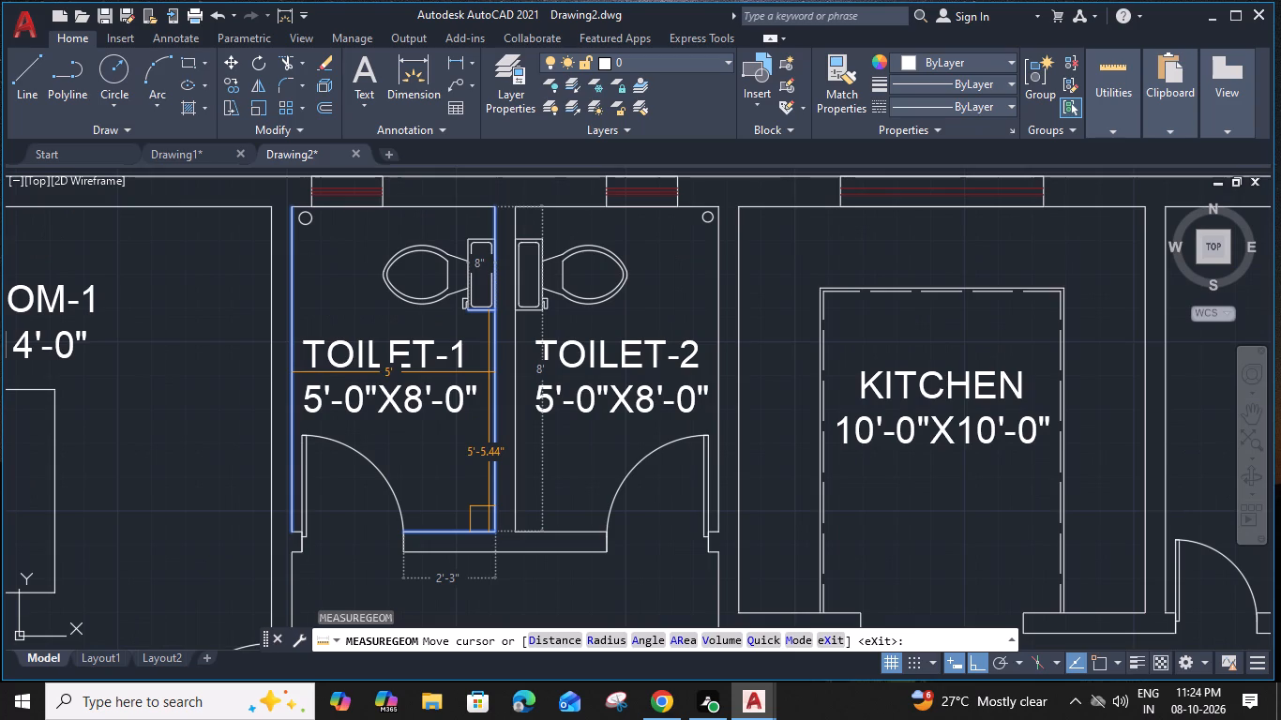
pyautogui.press('Escape')
# Copy the TOILET-2 label straight east into the narrow room beyond the kitchen, at the same height.
pyautogui.scroll(-2, 490, 365)
pyautogui.moveTo(547, 438); pyautogui.dragTo(544, 457, button='middle')
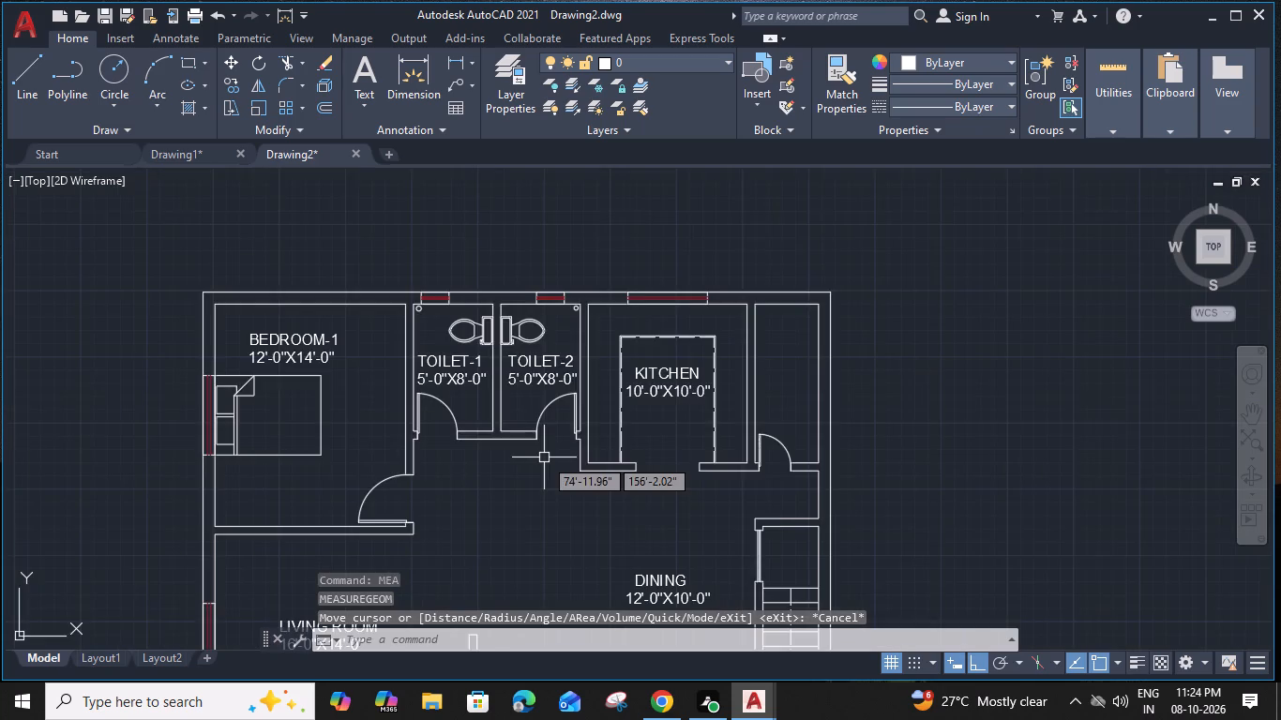
pyautogui.moveTo(544, 457); pyautogui.dragTo(564, 359, button='middle')
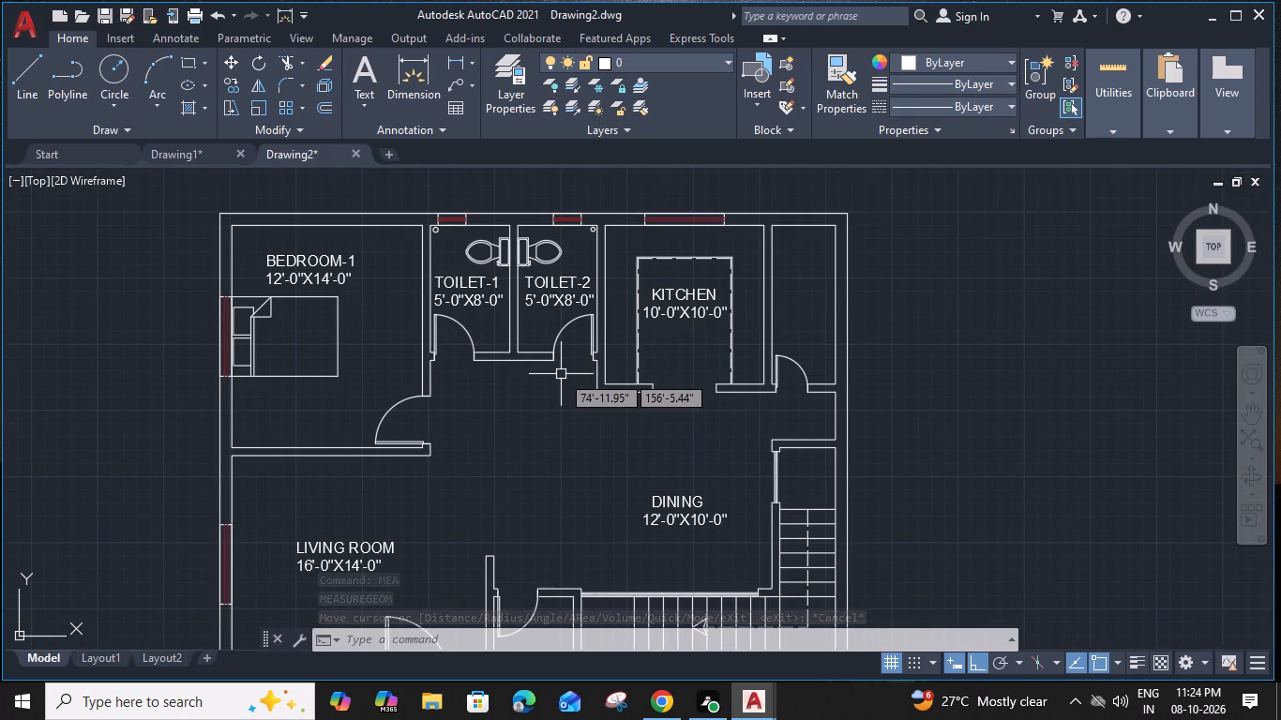
pyautogui.moveTo(594, 457); pyautogui.dragTo(729, 401, button='middle')
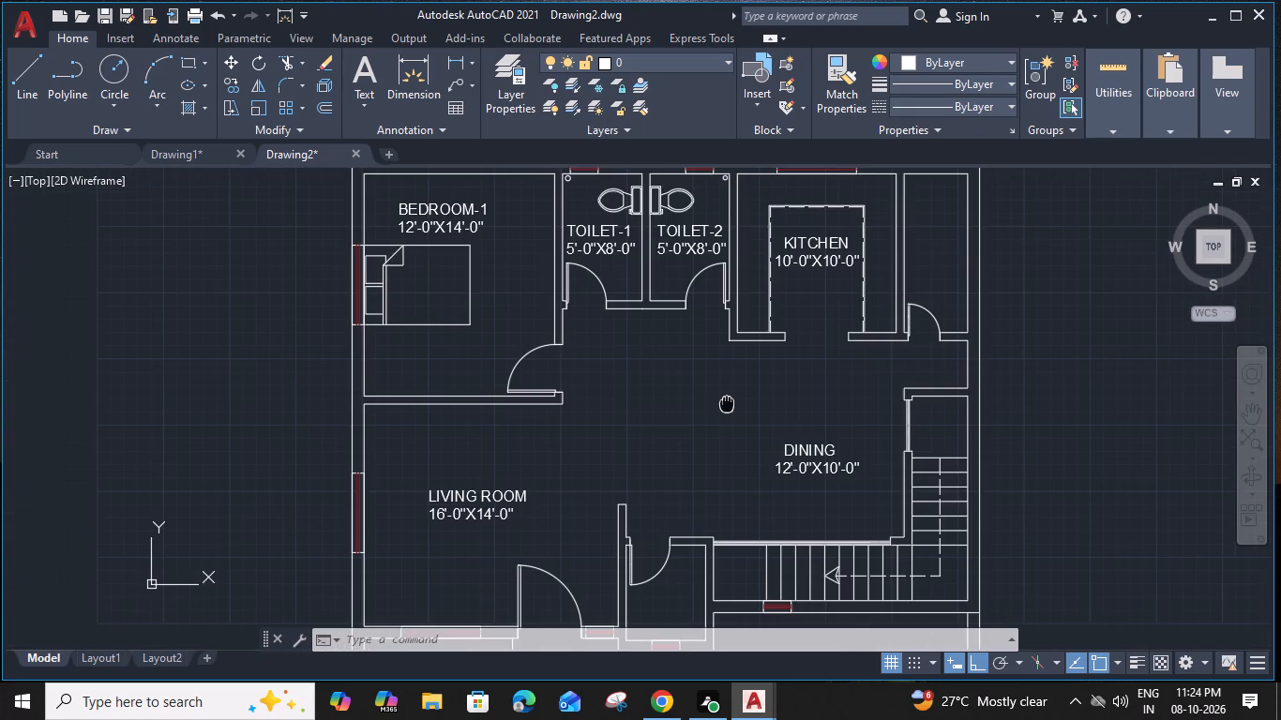
pyautogui.moveTo(745, 365); pyautogui.dragTo(578, 465, button='middle')
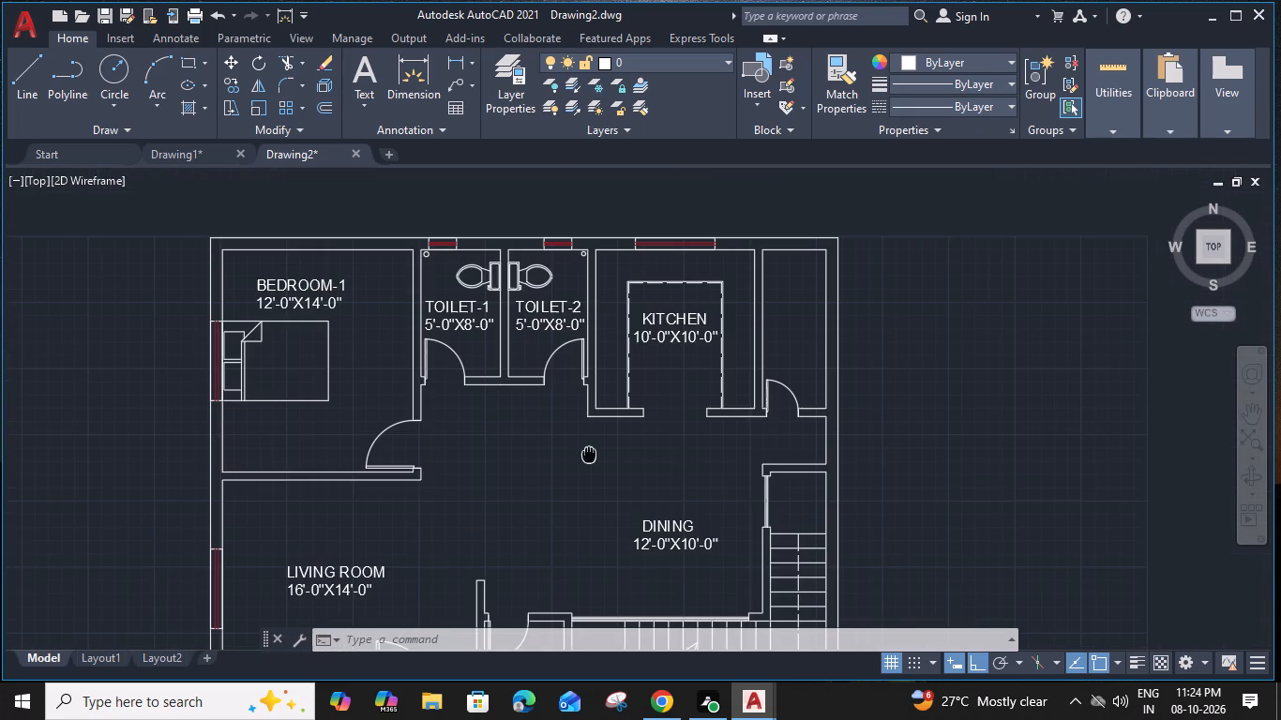
pyautogui.moveTo(578, 465); pyautogui.dragTo(568, 472, button='middle')
pyautogui.click(540, 332)
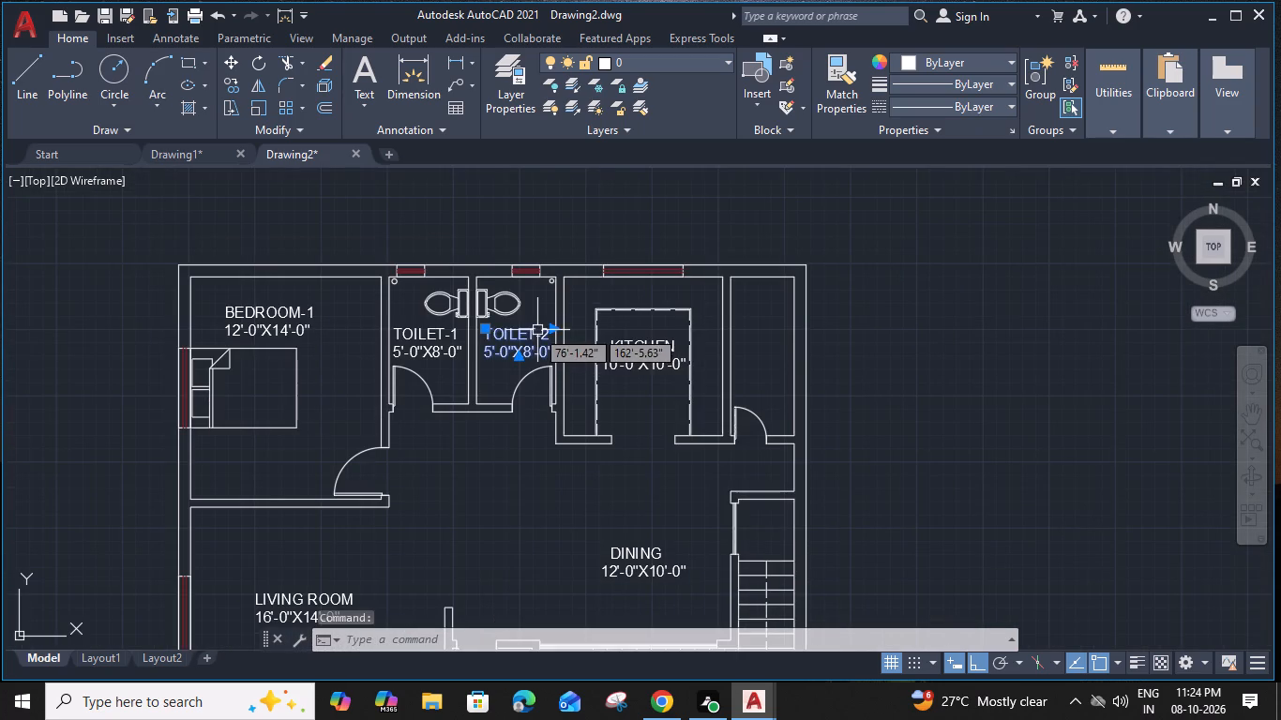
pyautogui.press('c')
pyautogui.write('O')
pyautogui.press('space')
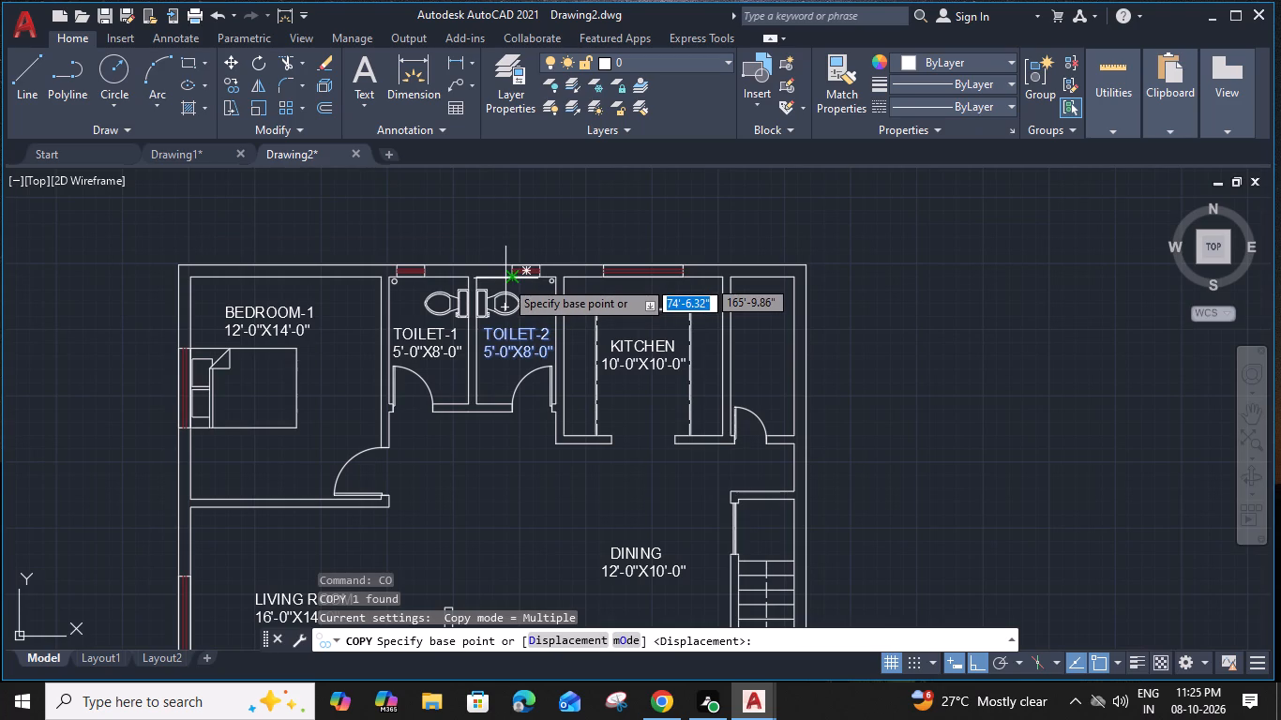
pyautogui.click(475, 337)
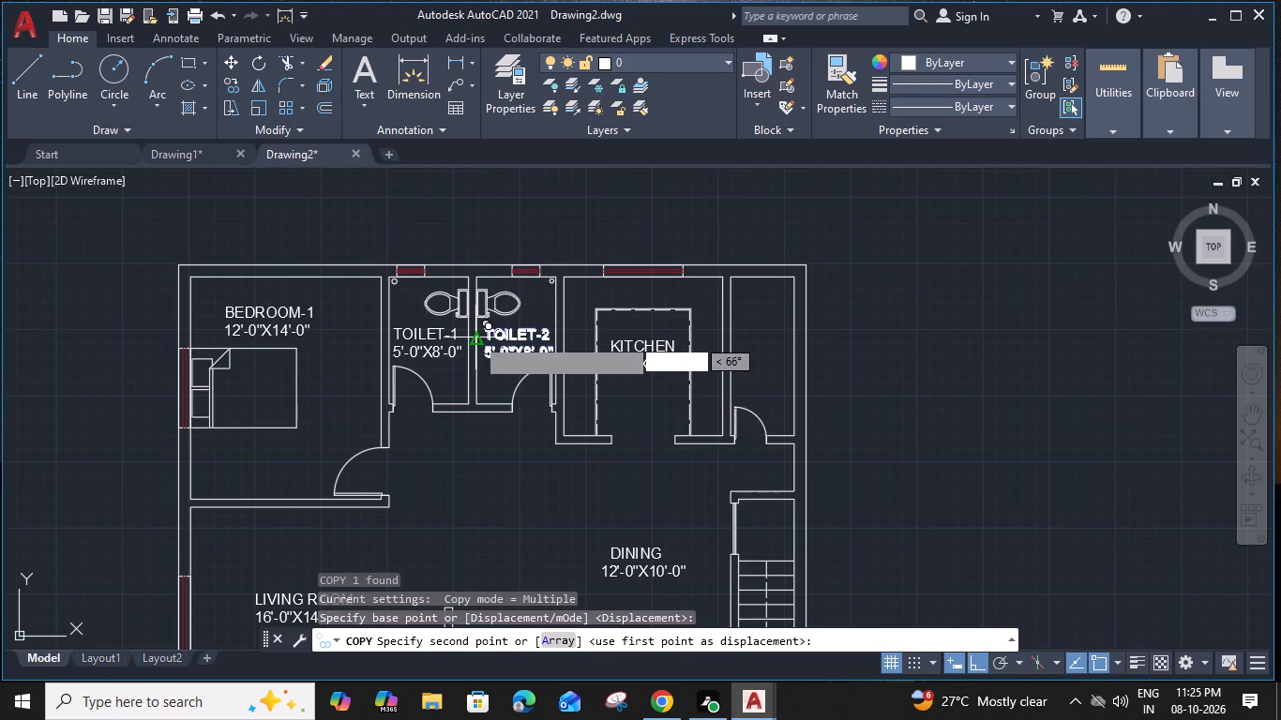
pyautogui.click(731, 341)
pyautogui.press('Escape')
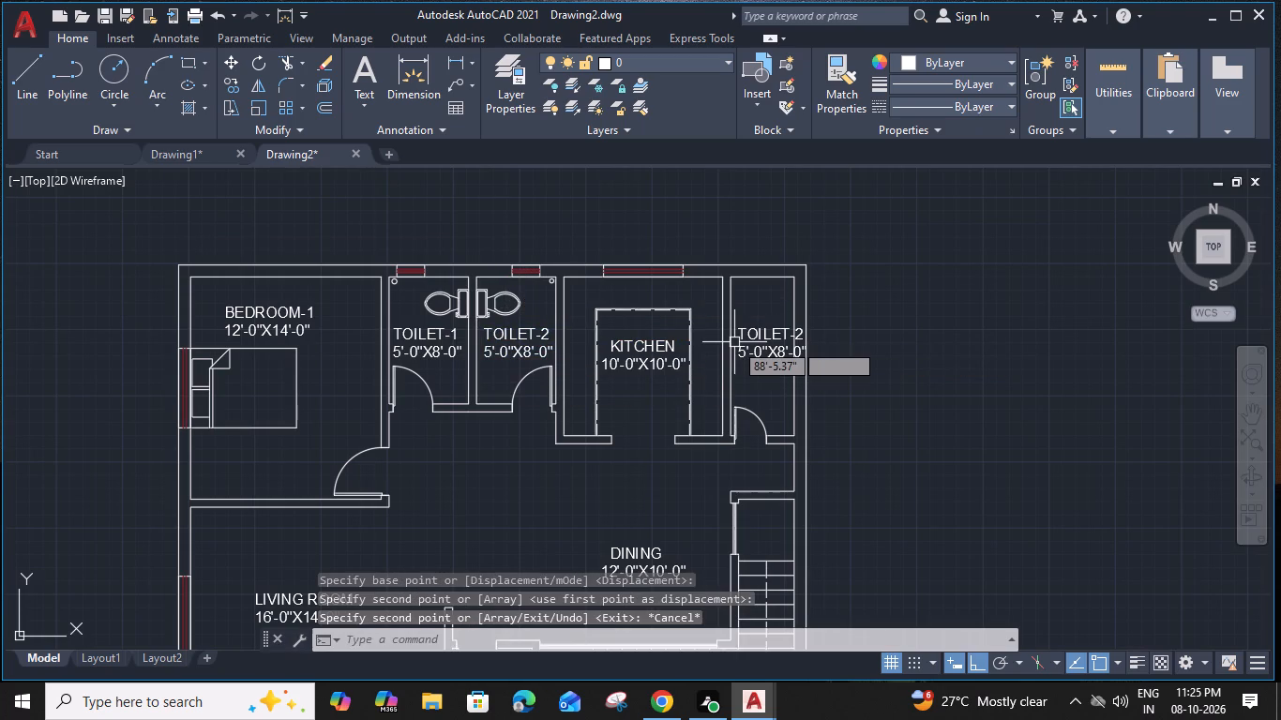
# Change the copied label's name to UTILITY, keeping the dimensions on a separate line below it.
pyautogui.scroll(2, 806, 343)
pyautogui.click(742, 322)
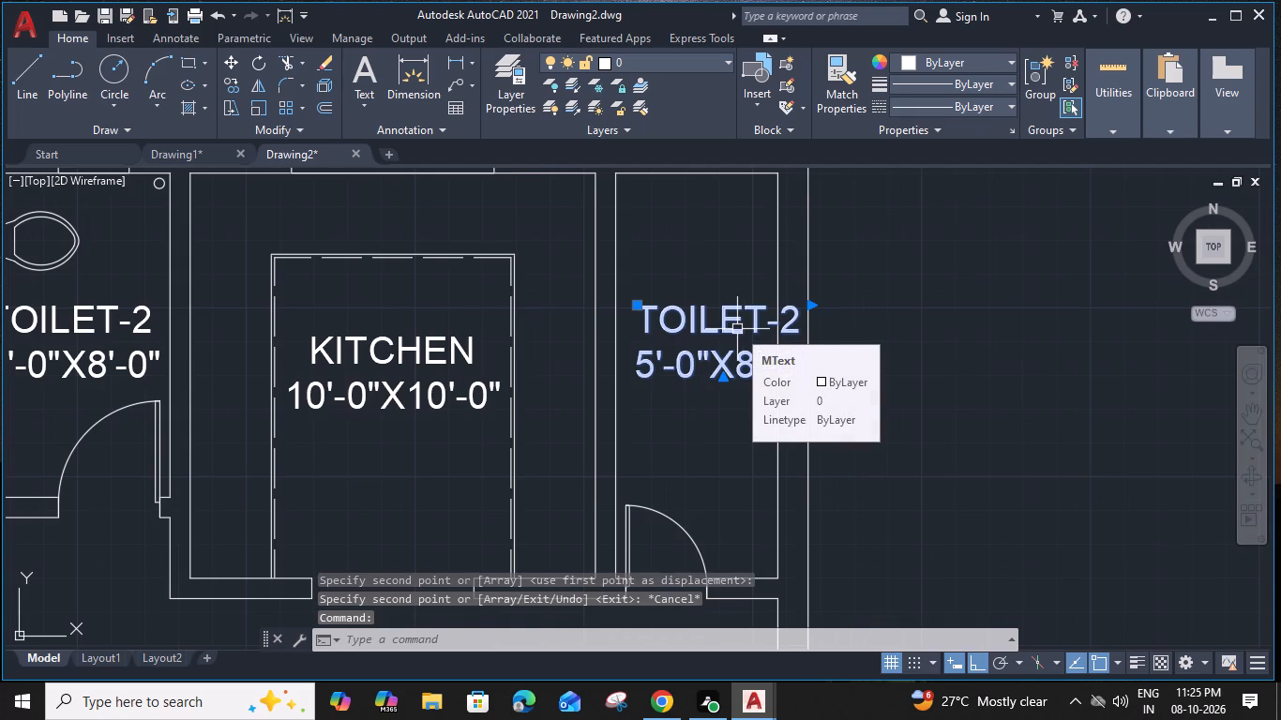
pyautogui.doubleClick(761, 330)
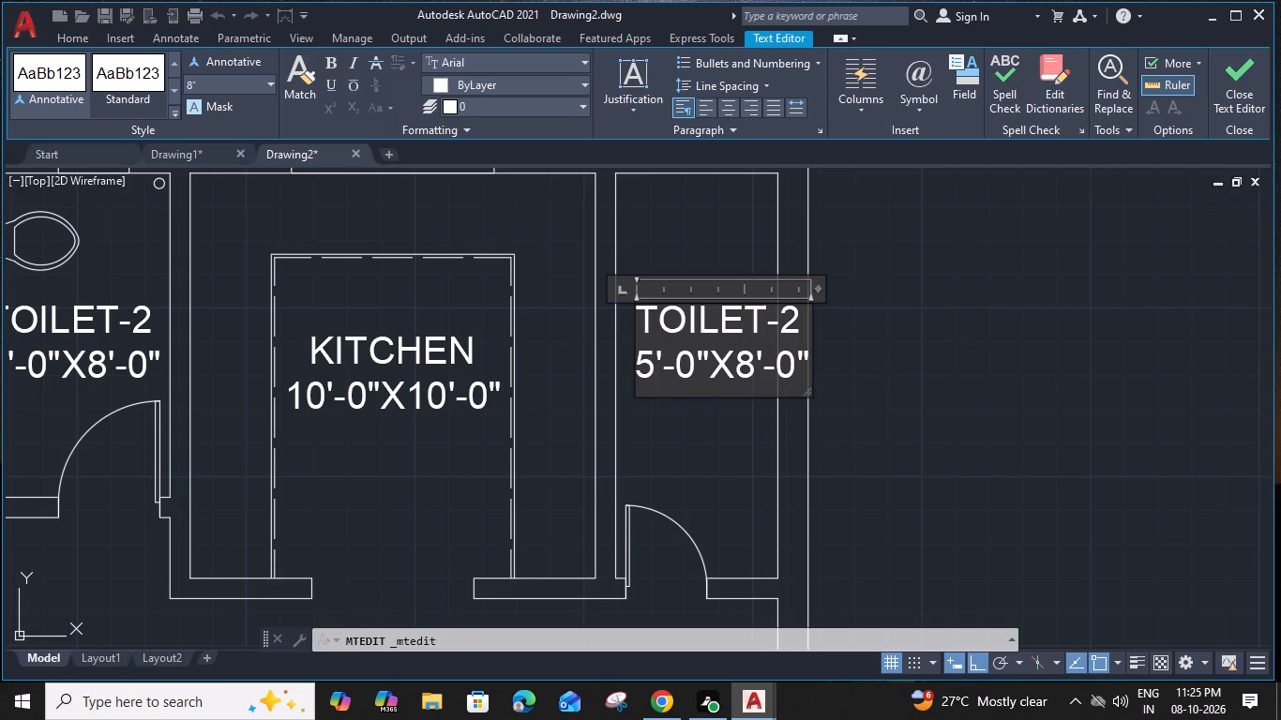
pyautogui.moveTo(799, 330); pyautogui.dragTo(644, 340)
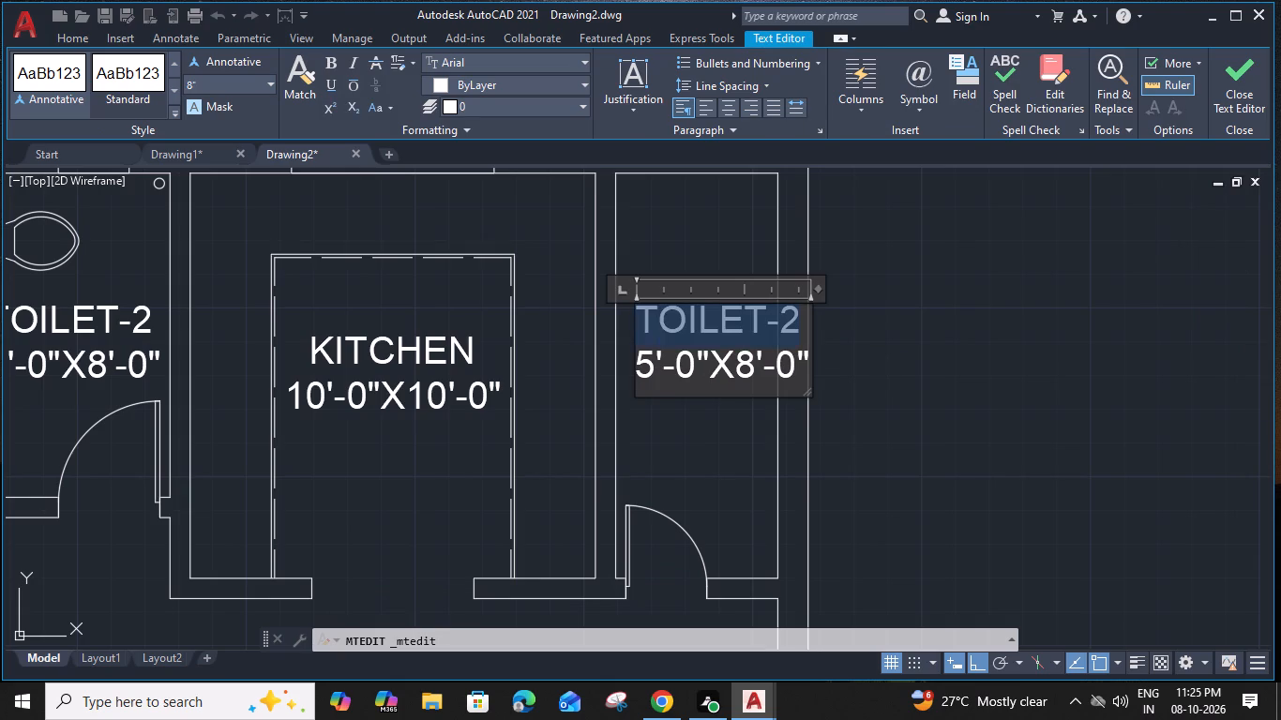
pyautogui.moveTo(644, 340); pyautogui.dragTo(647, 340)
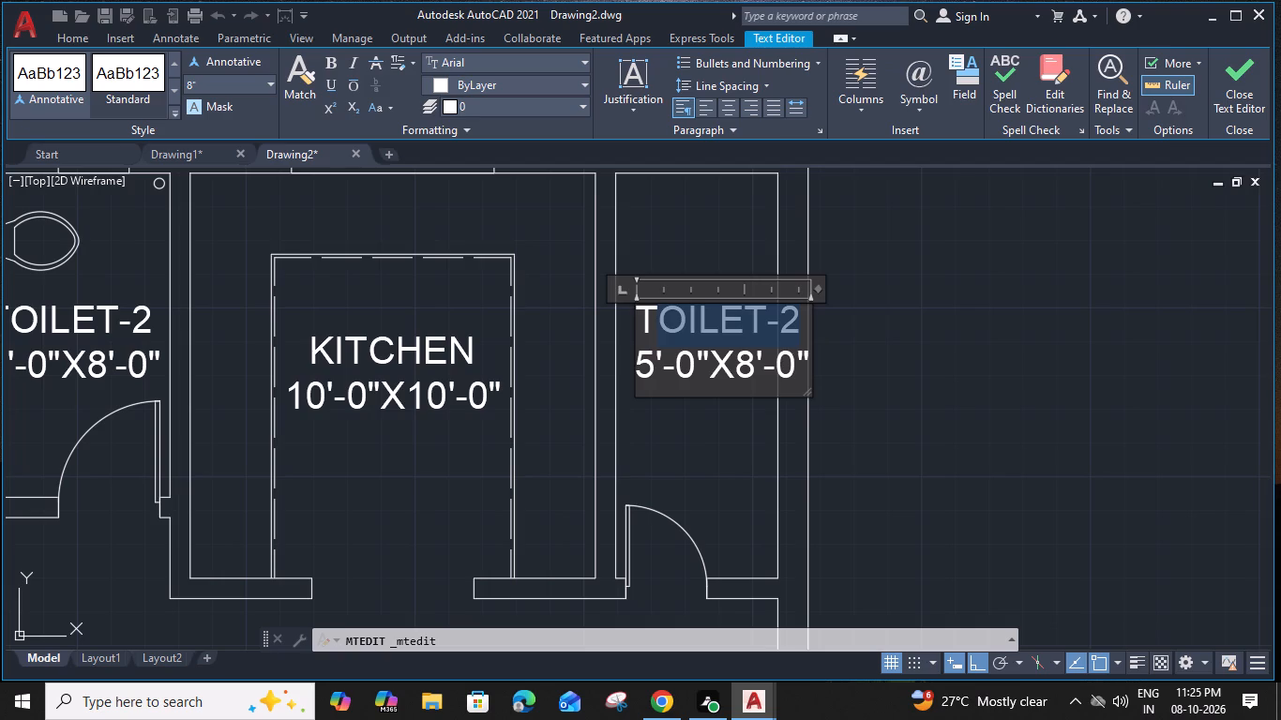
pyautogui.click(797, 312)
pyautogui.moveTo(795, 311); pyautogui.dragTo(630, 323)
pyautogui.write('UTI')
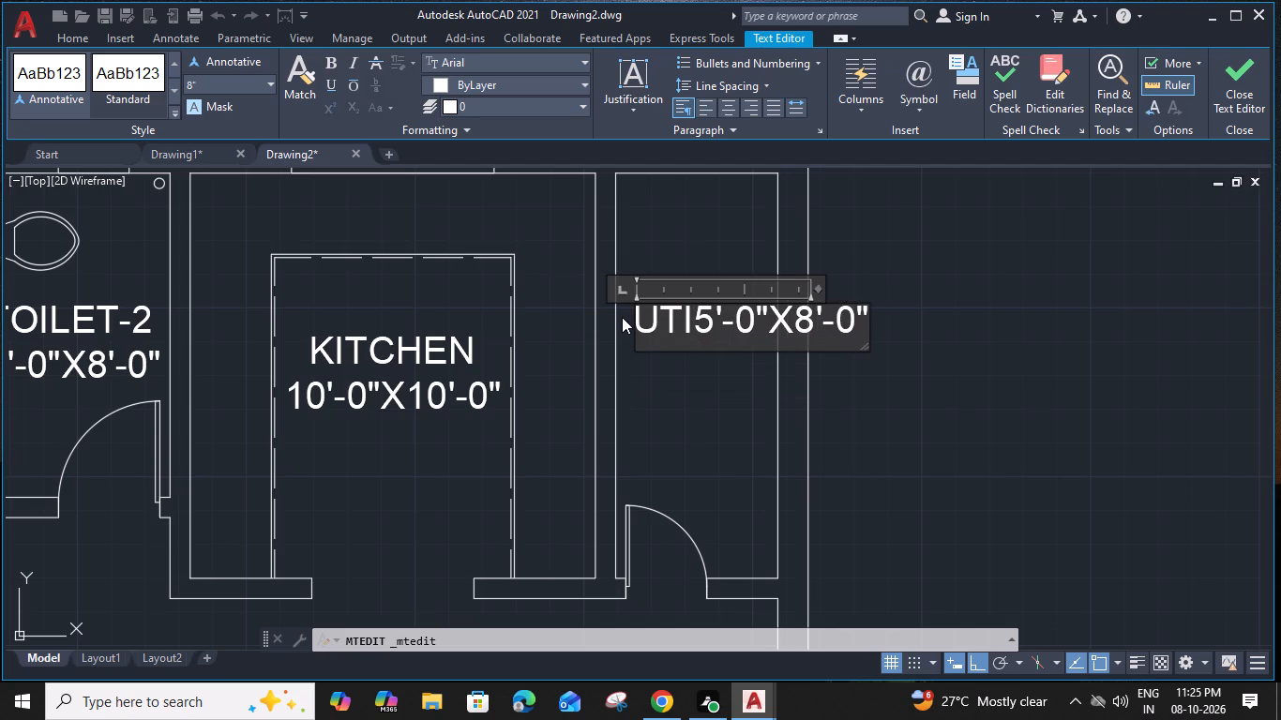
pyautogui.write('LIT')
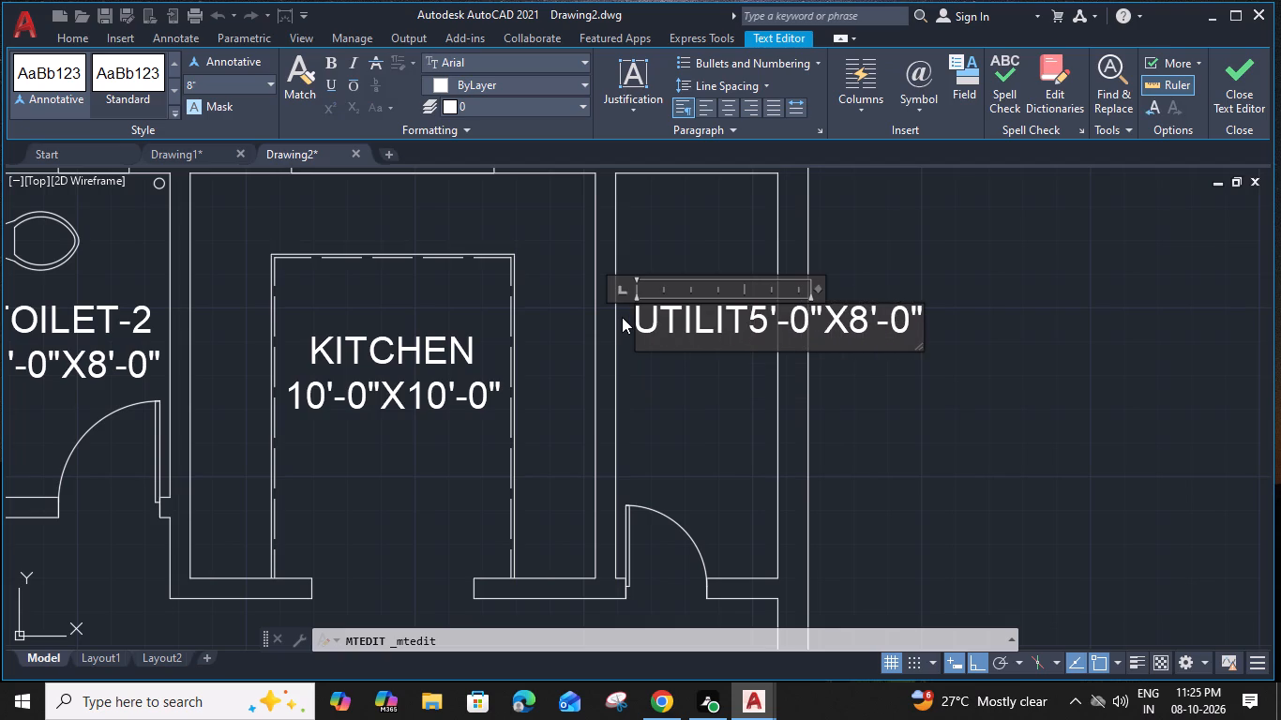
pyautogui.press('y')
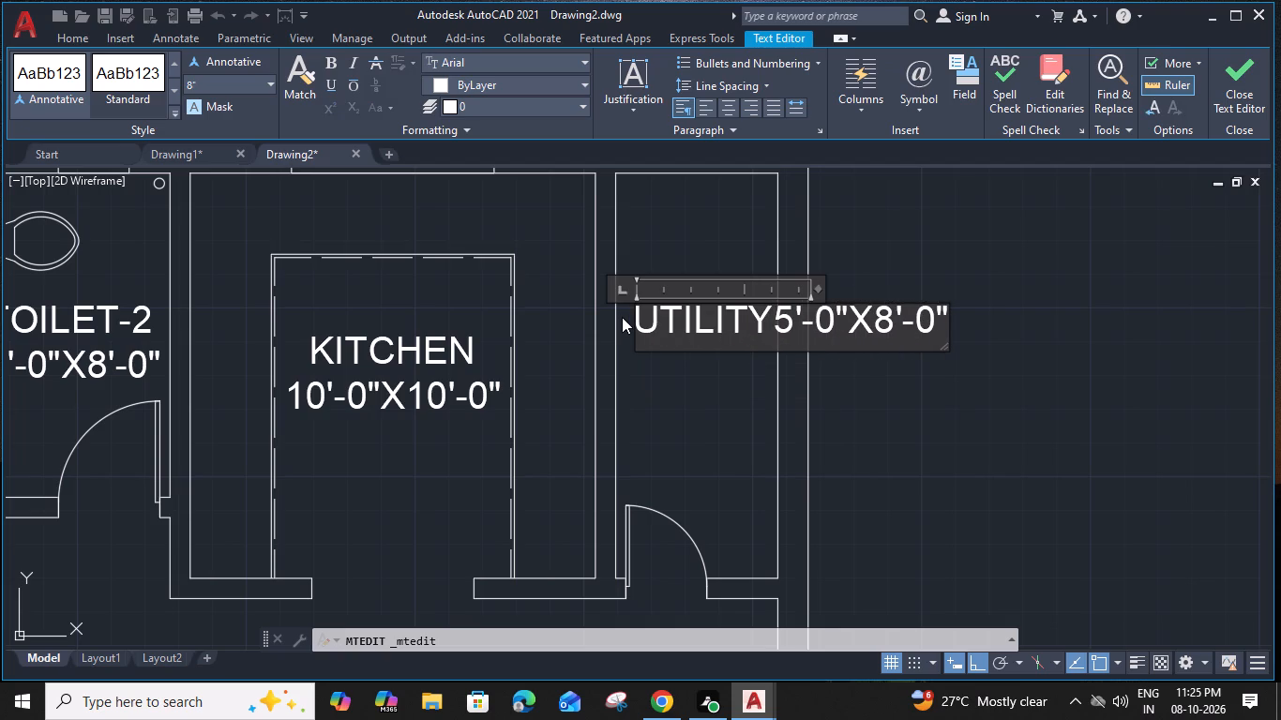
pyautogui.press('Return')
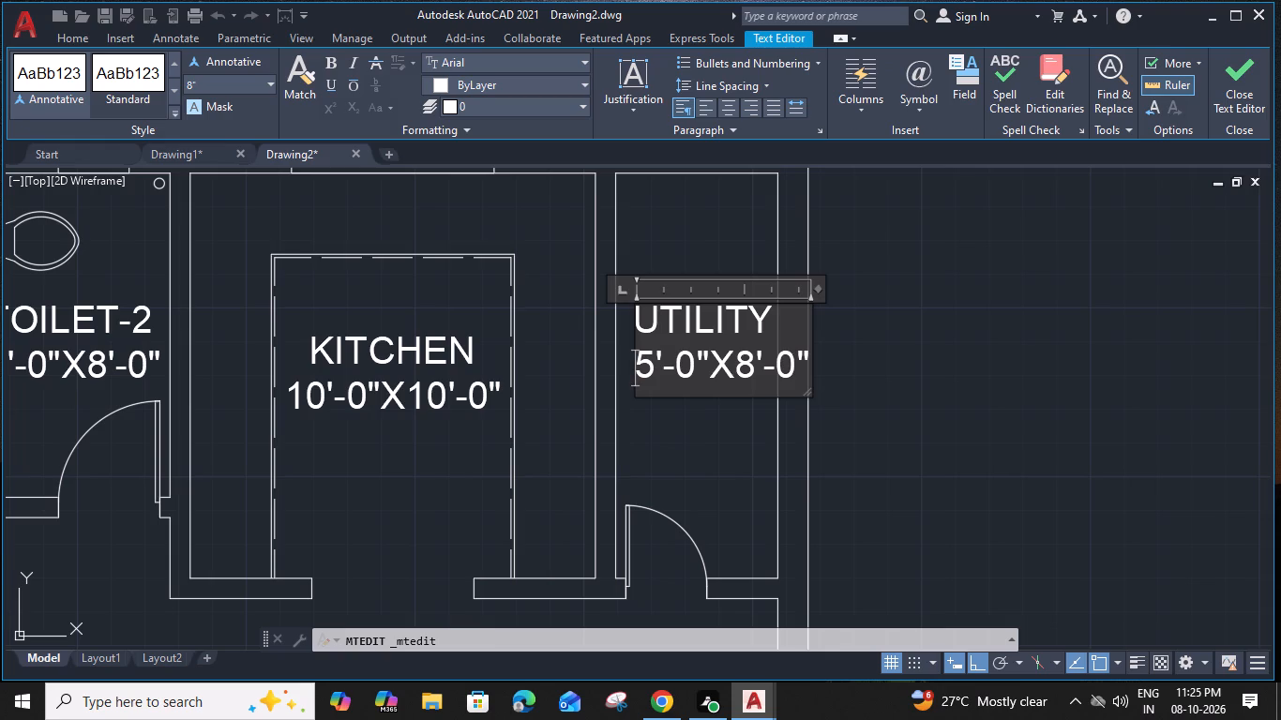
# Change the UTILITY label's dimensions line to 4'-0"X10'-0".
pyautogui.moveTo(656, 367); pyautogui.dragTo(640, 357)
pyautogui.press('4')
pyautogui.moveTo(748, 361); pyautogui.dragTo(746, 361)
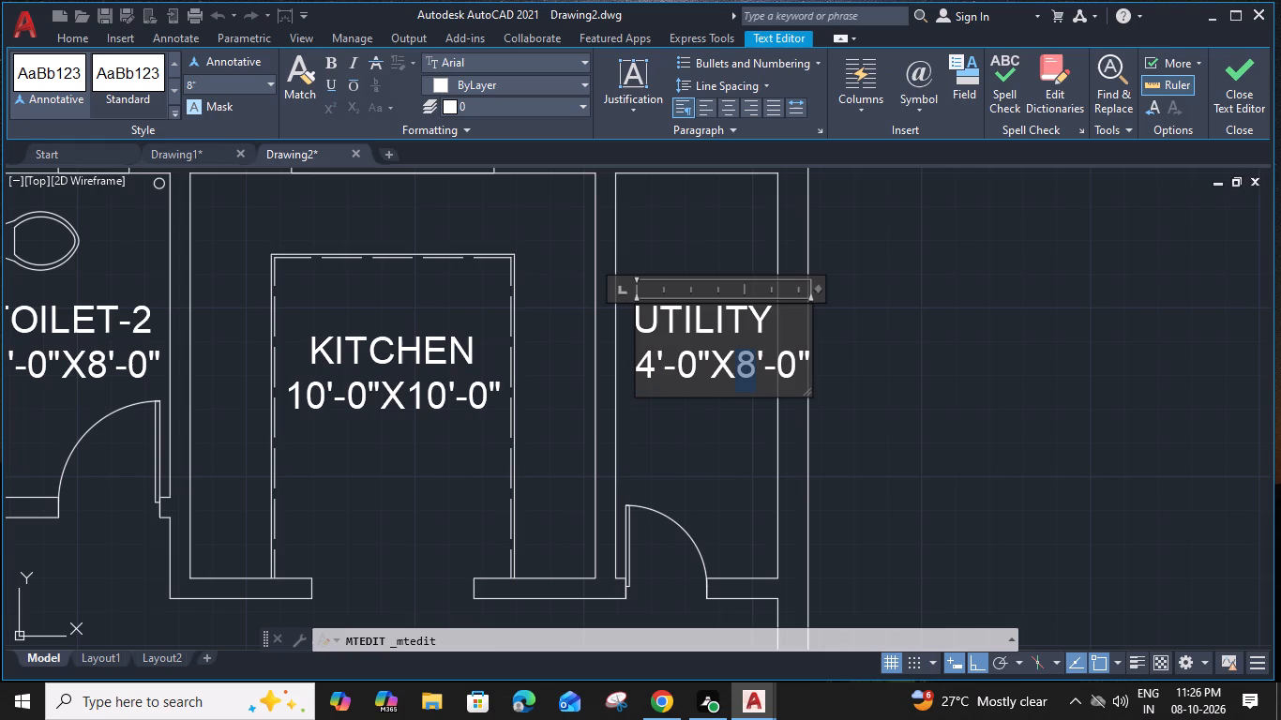
pyautogui.moveTo(746, 361); pyautogui.dragTo(740, 358)
pyautogui.press('1')
pyautogui.press('0')
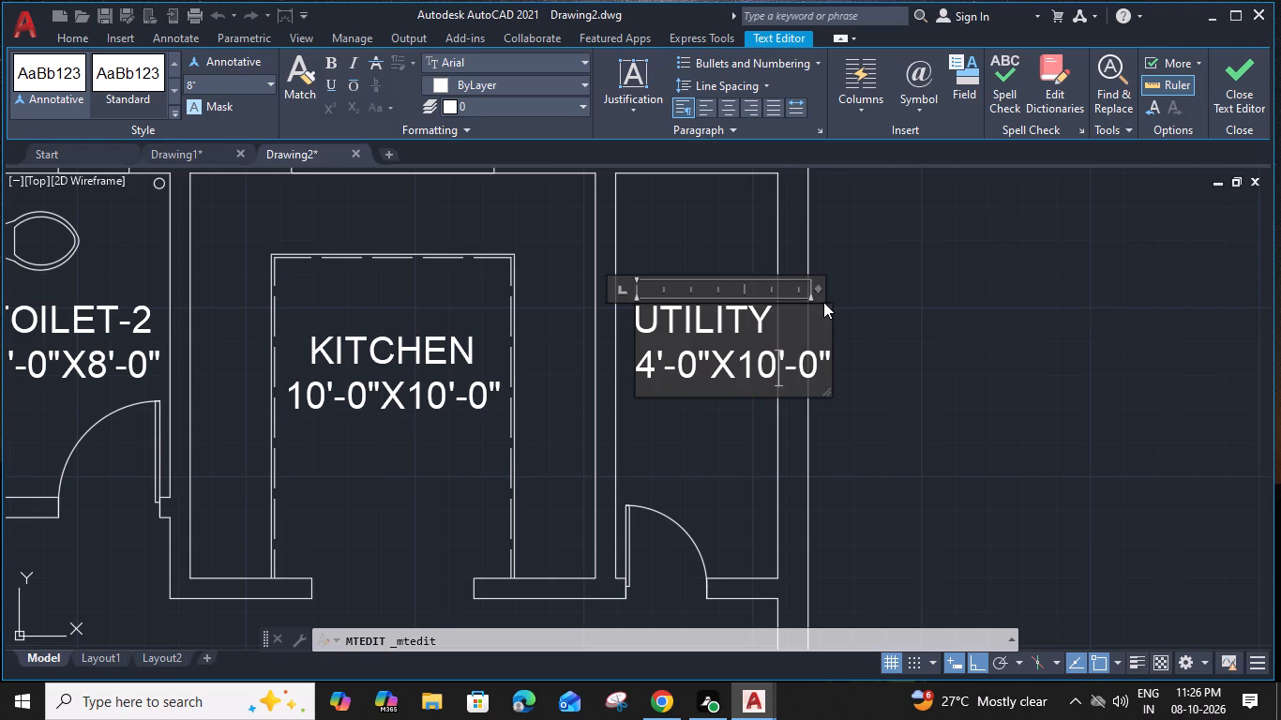
# Widen the text frame to fit the dimensions line and centre UTILITY above it with two leading spaces.
pyautogui.moveTo(821, 290); pyautogui.dragTo(841, 292)
pyautogui.click(639, 324)
pyautogui.press('space')
pyautogui.press('space')
pyautogui.click(856, 412)
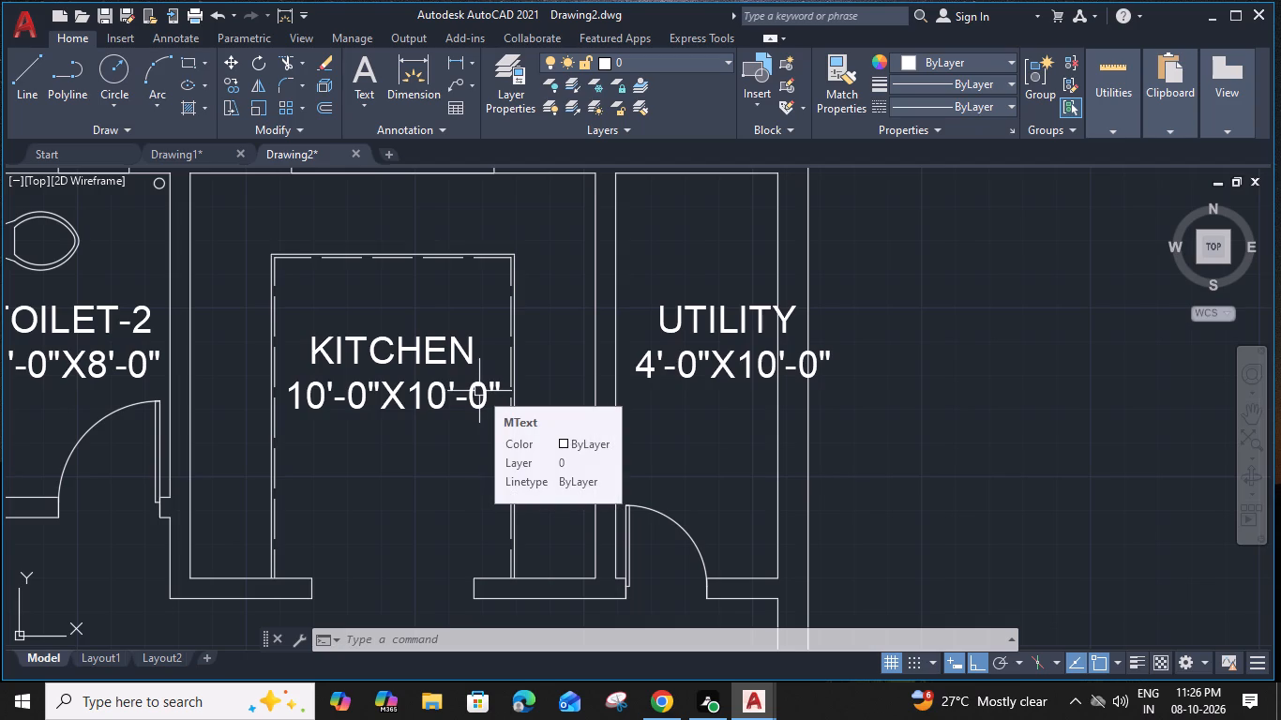
# Rotate the UTILITY label 90° about its lower-left corner so that it reads upward.
pyautogui.click(673, 370)
pyautogui.press('r')
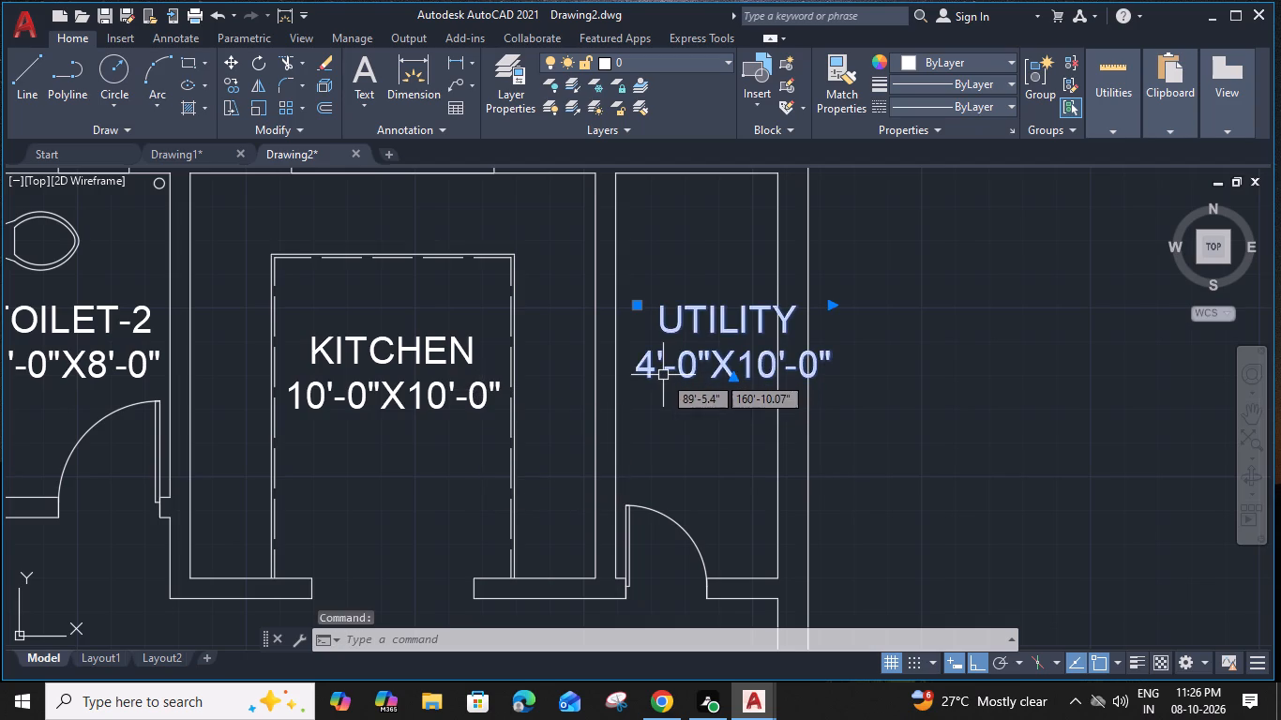
pyautogui.write('O')
pyautogui.press('space')
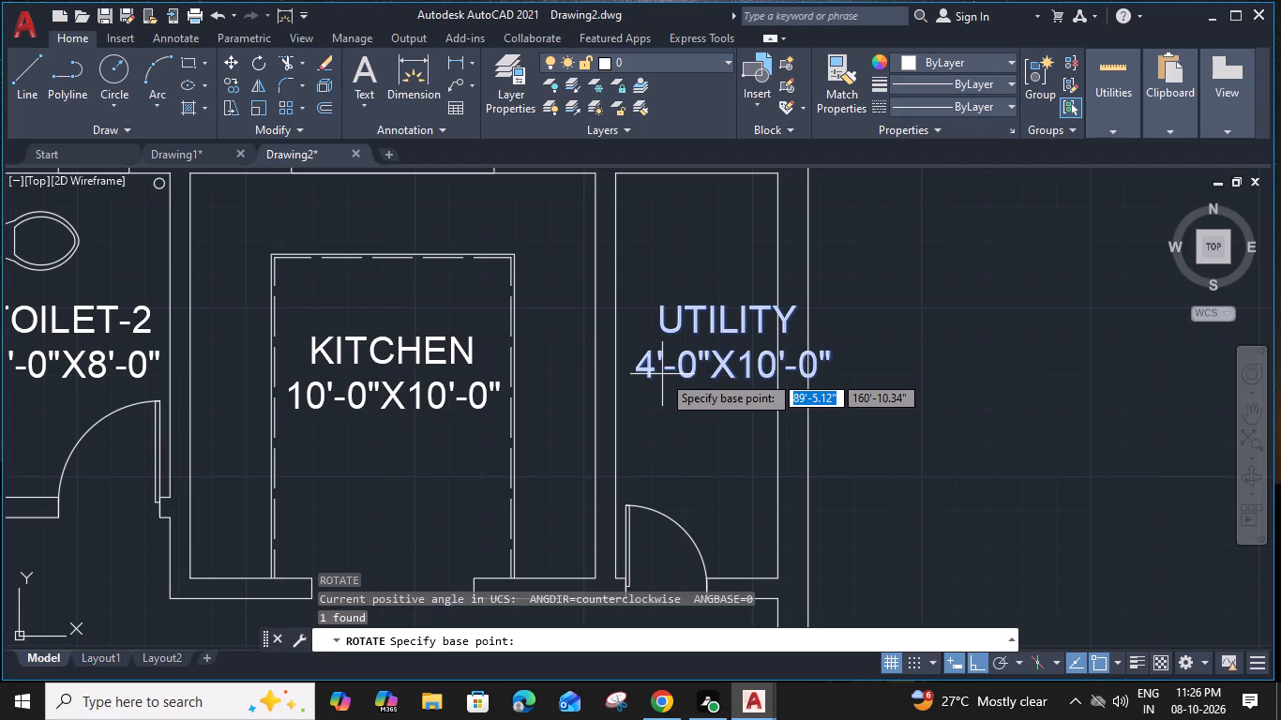
pyautogui.click(638, 373)
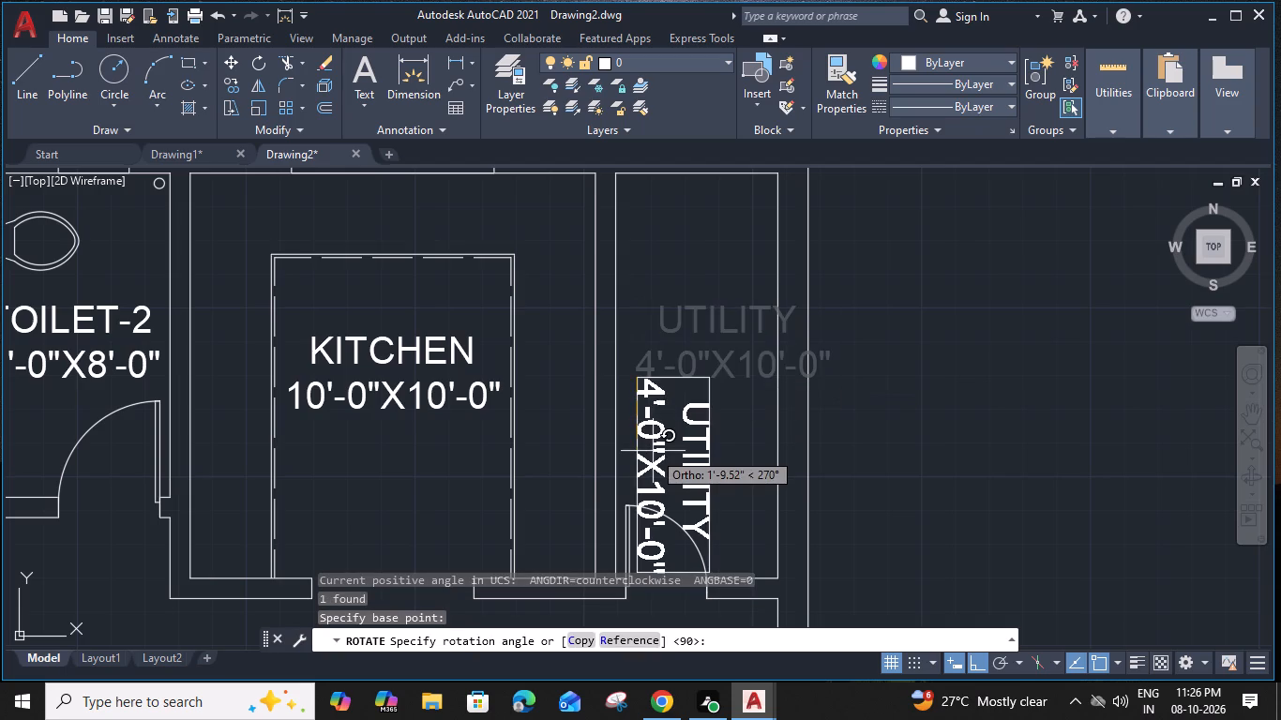
pyautogui.scroll(3, 635, 314)
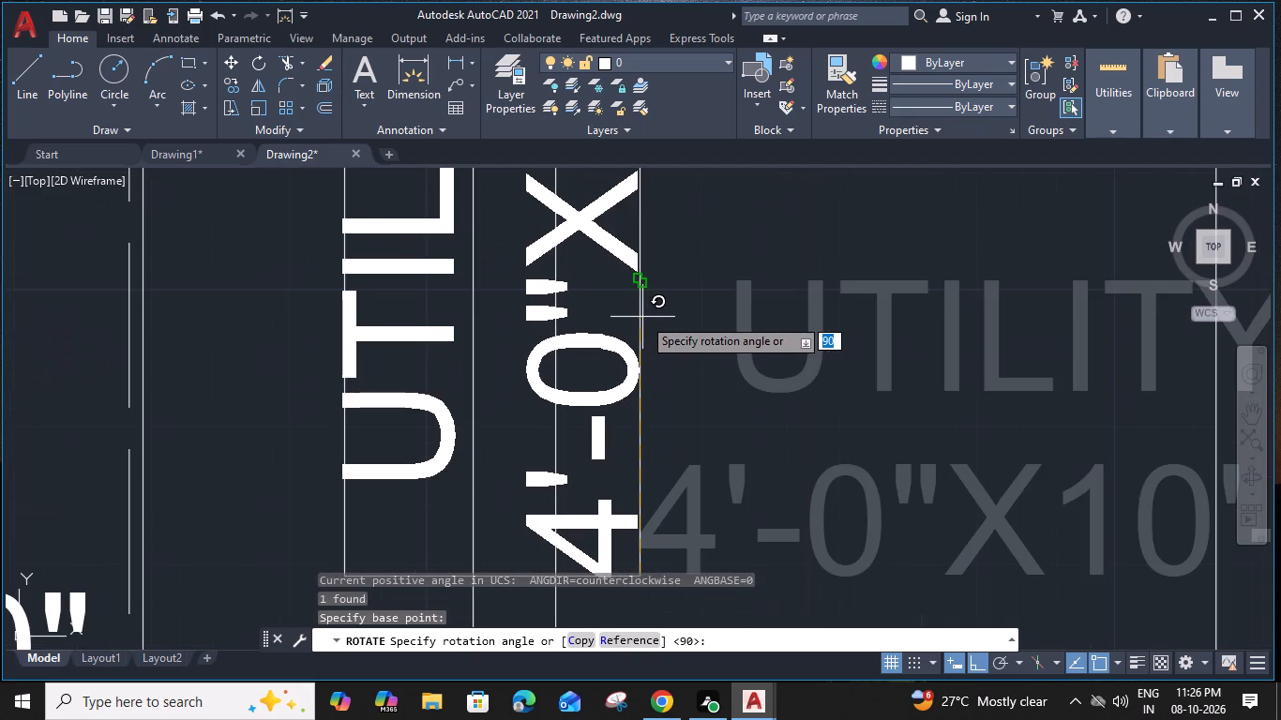
pyautogui.click(642, 317)
# Move the rotated UTILITY label straight east, off the kitchen wall and inside the utility room.
pyautogui.scroll(-3, 643, 323)
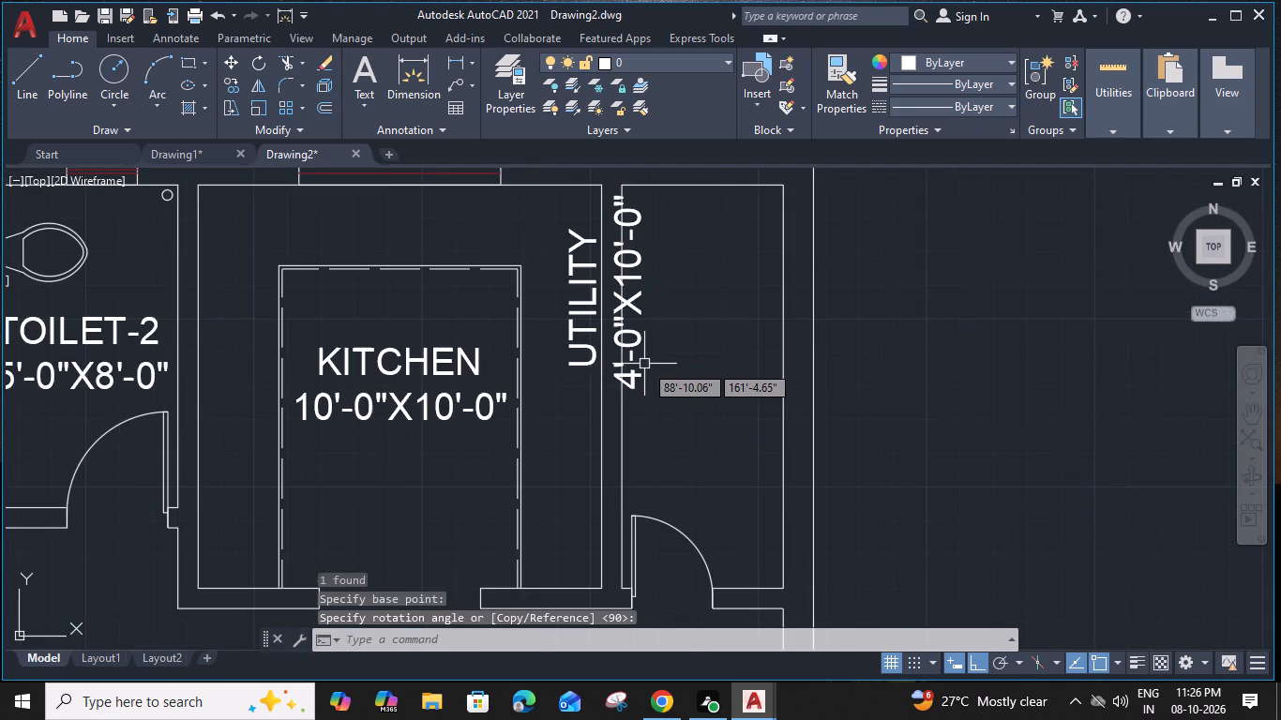
pyautogui.click(640, 339)
pyautogui.write('M')
pyautogui.press('space')
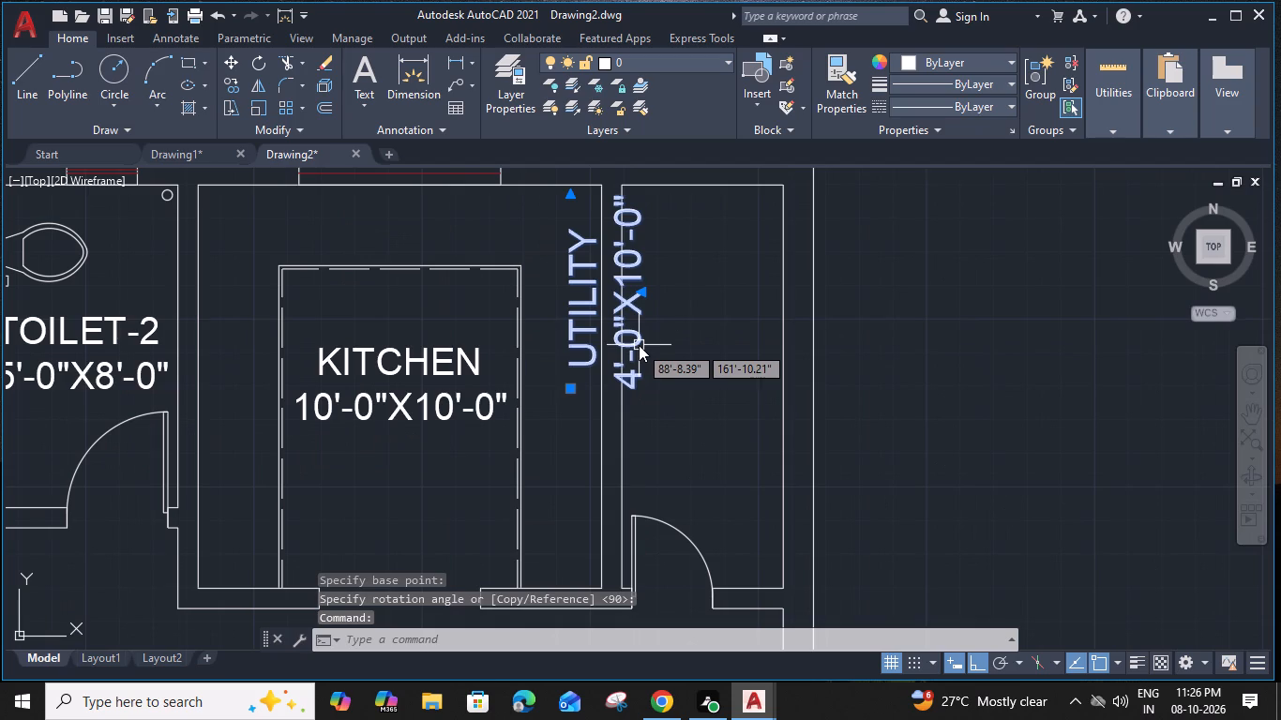
pyautogui.click(644, 385)
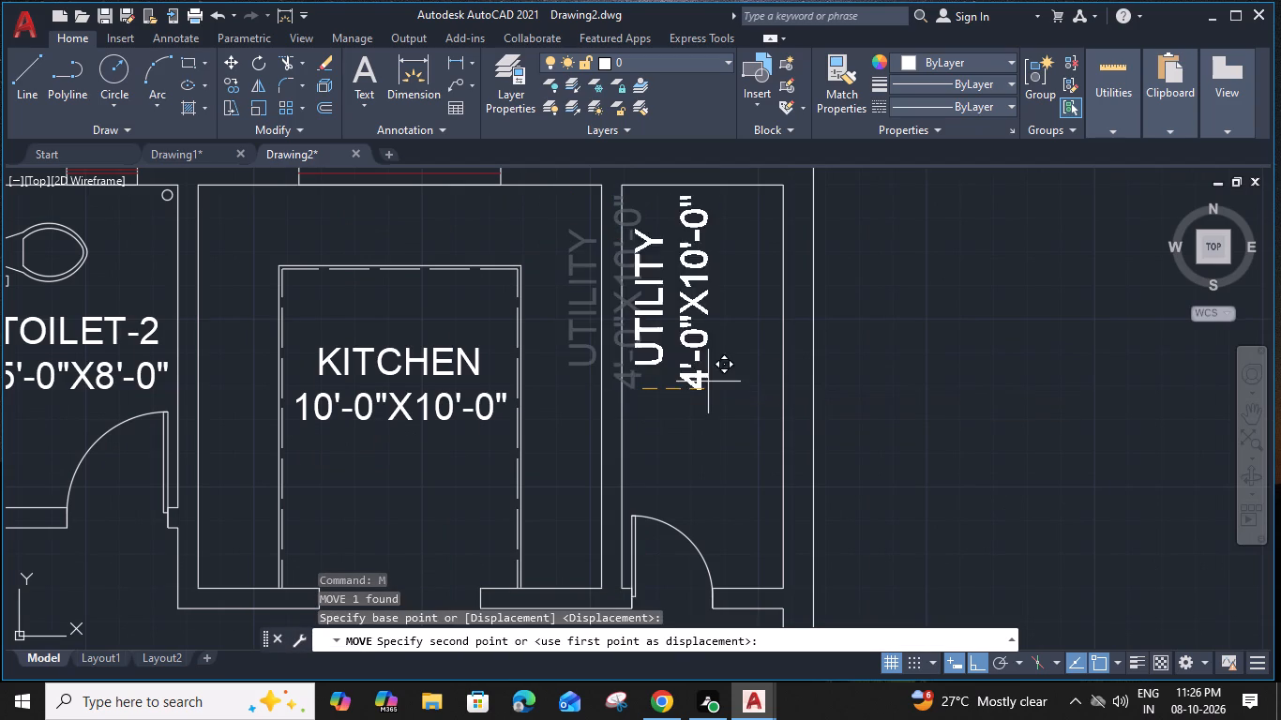
pyautogui.click(746, 381)
# Move the UTILITY label straight south to about mid-height of the utility room, above its door.
pyautogui.click(731, 379)
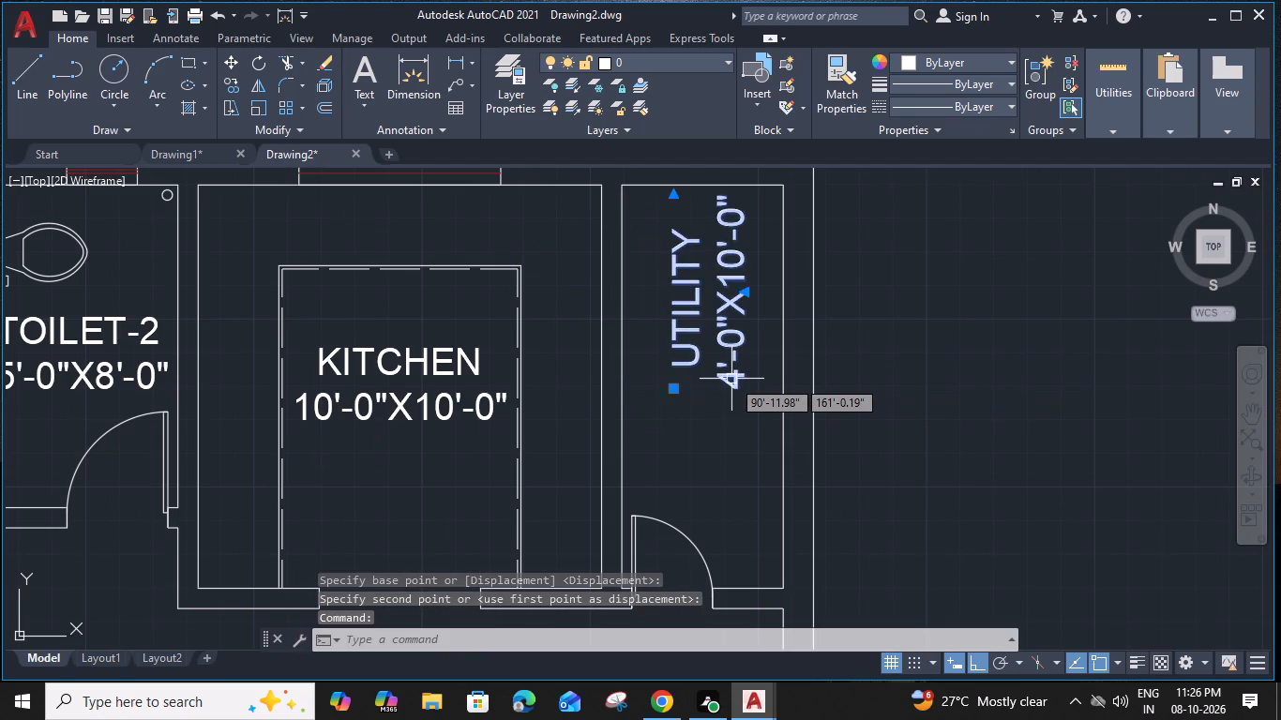
pyautogui.write('M')
pyautogui.press('space')
pyautogui.click(736, 392)
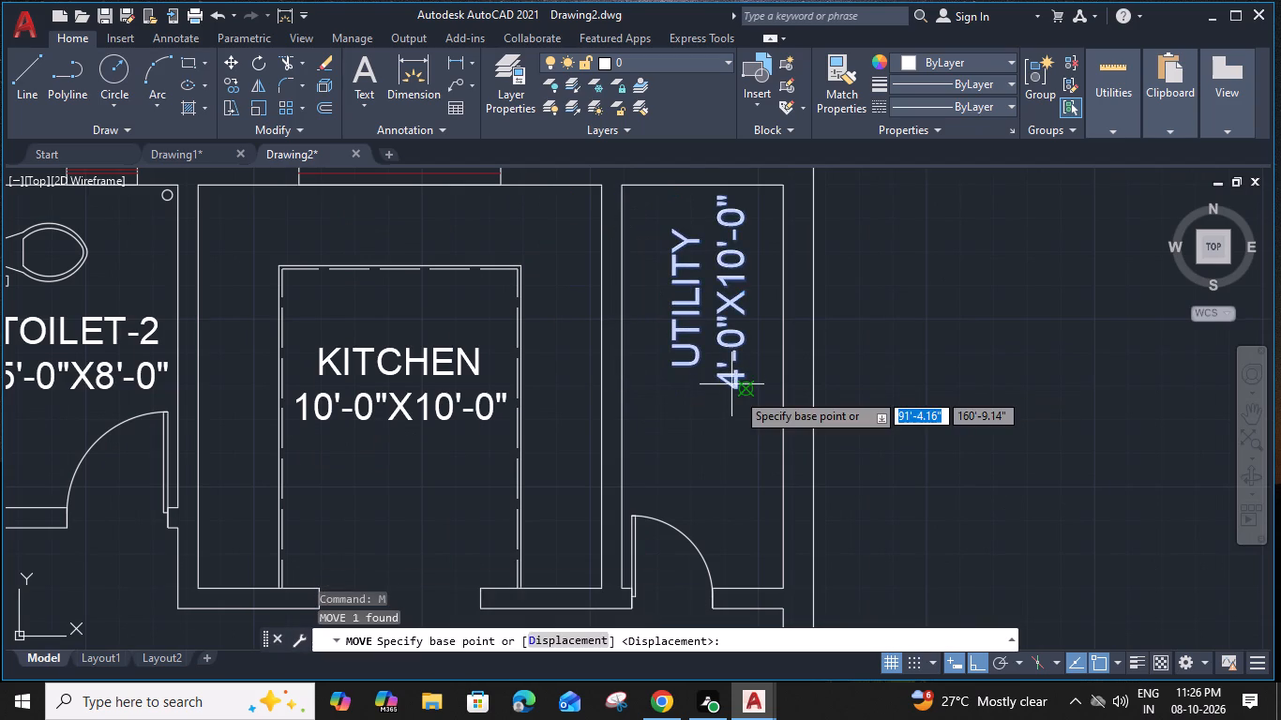
pyautogui.click(746, 475)
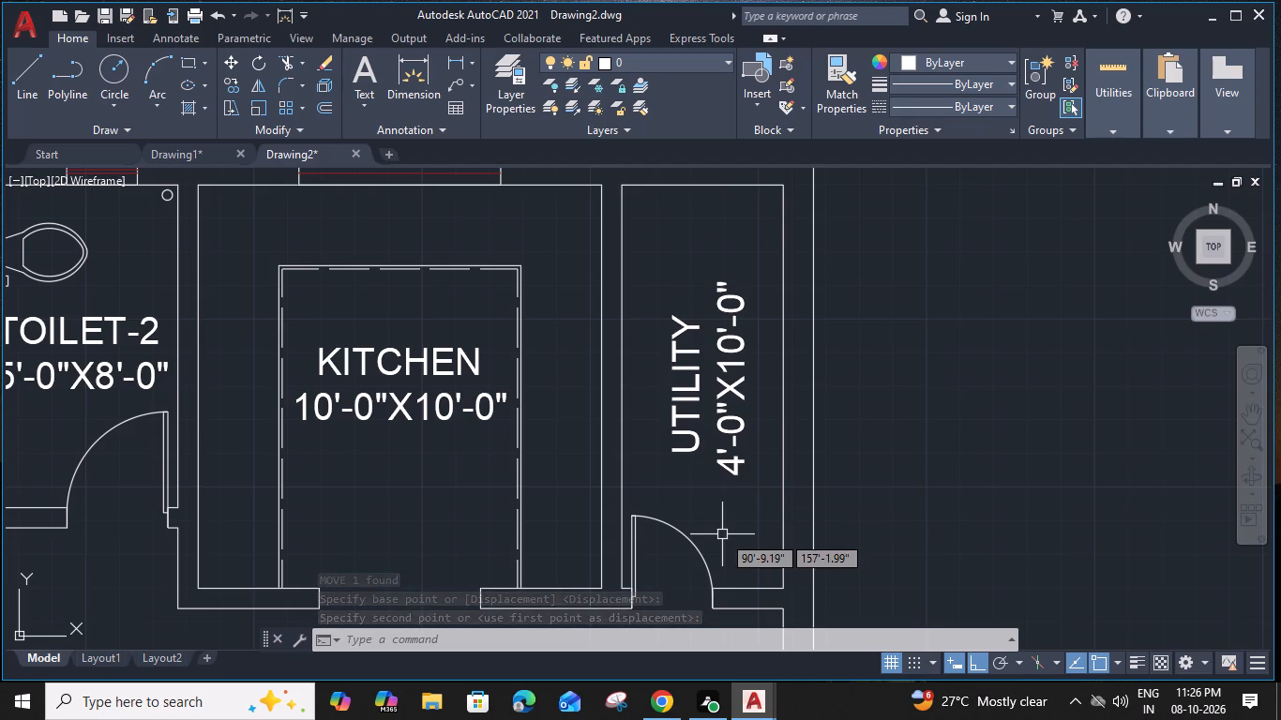
# Copy the DINING label from its lower-left corner into the small room west of the staircase.
pyautogui.scroll(-1, 746, 536)
pyautogui.moveTo(746, 536); pyautogui.dragTo(732, 349, button='middle')
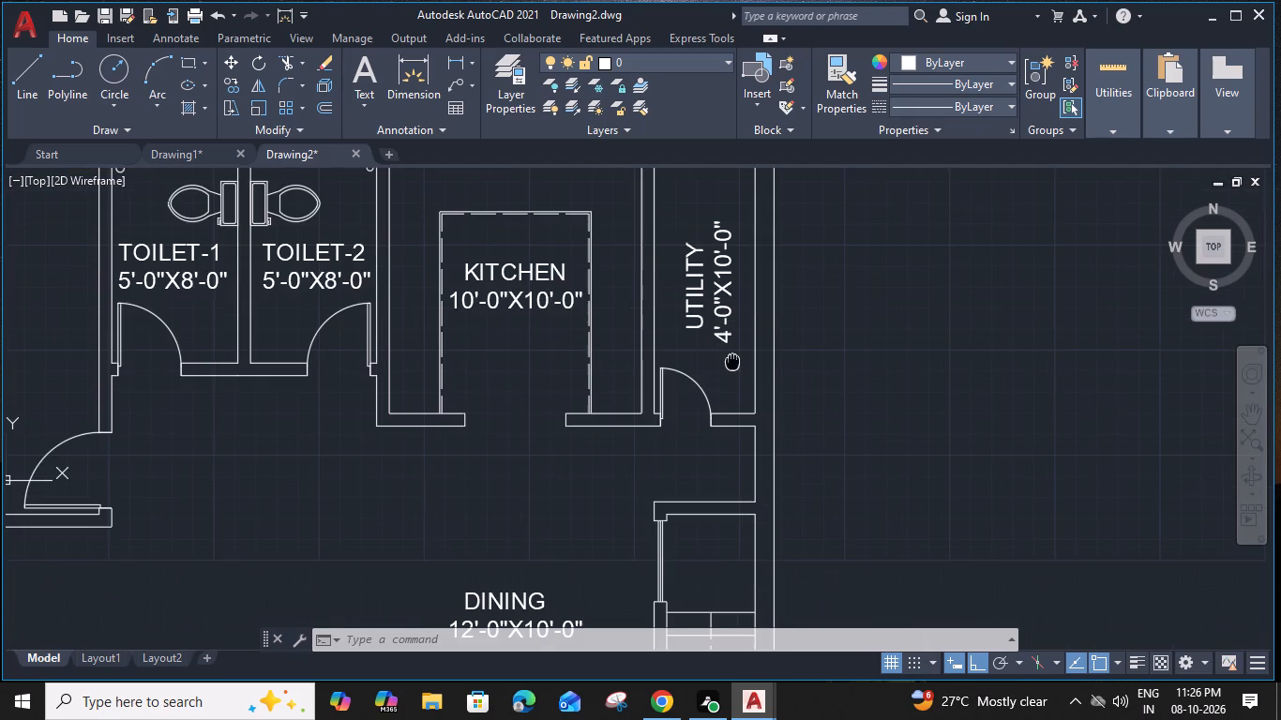
pyautogui.moveTo(732, 349); pyautogui.dragTo(731, 261, button='middle')
pyautogui.moveTo(697, 477); pyautogui.dragTo(685, 272, button='middle')
pyautogui.moveTo(479, 460); pyautogui.dragTo(537, 452, button='middle')
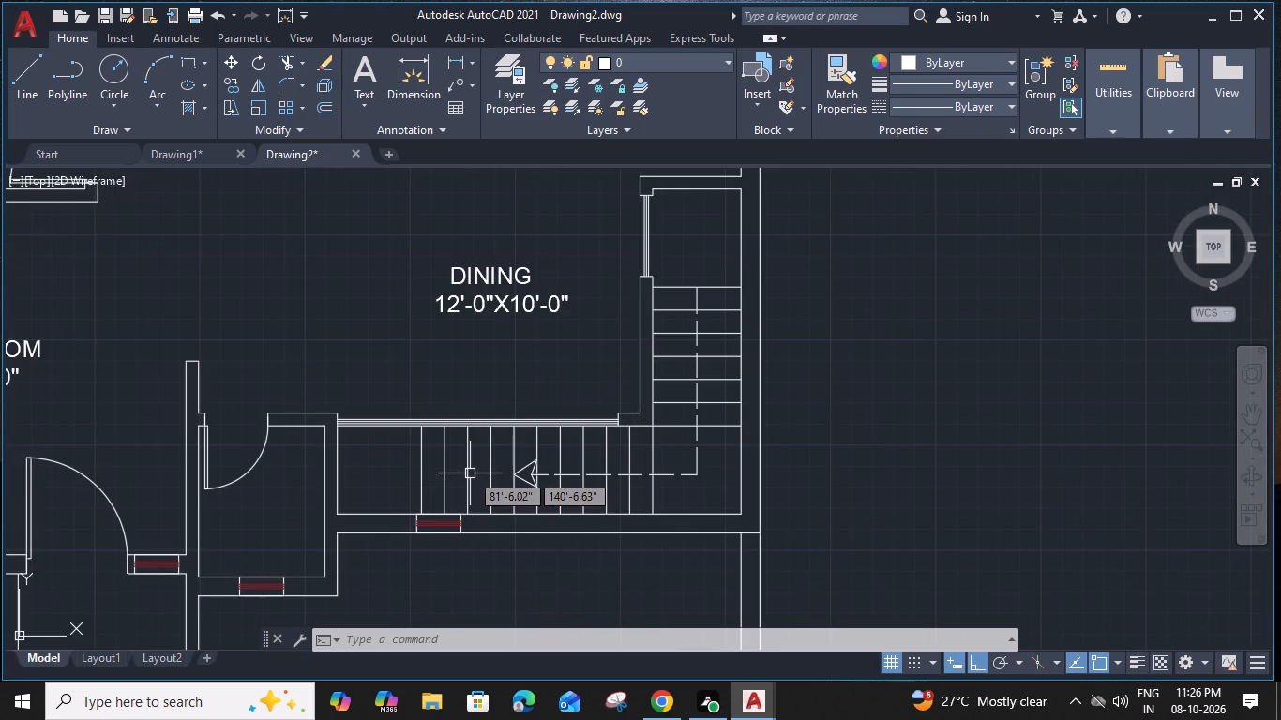
pyautogui.moveTo(537, 452); pyautogui.dragTo(609, 438, button='middle')
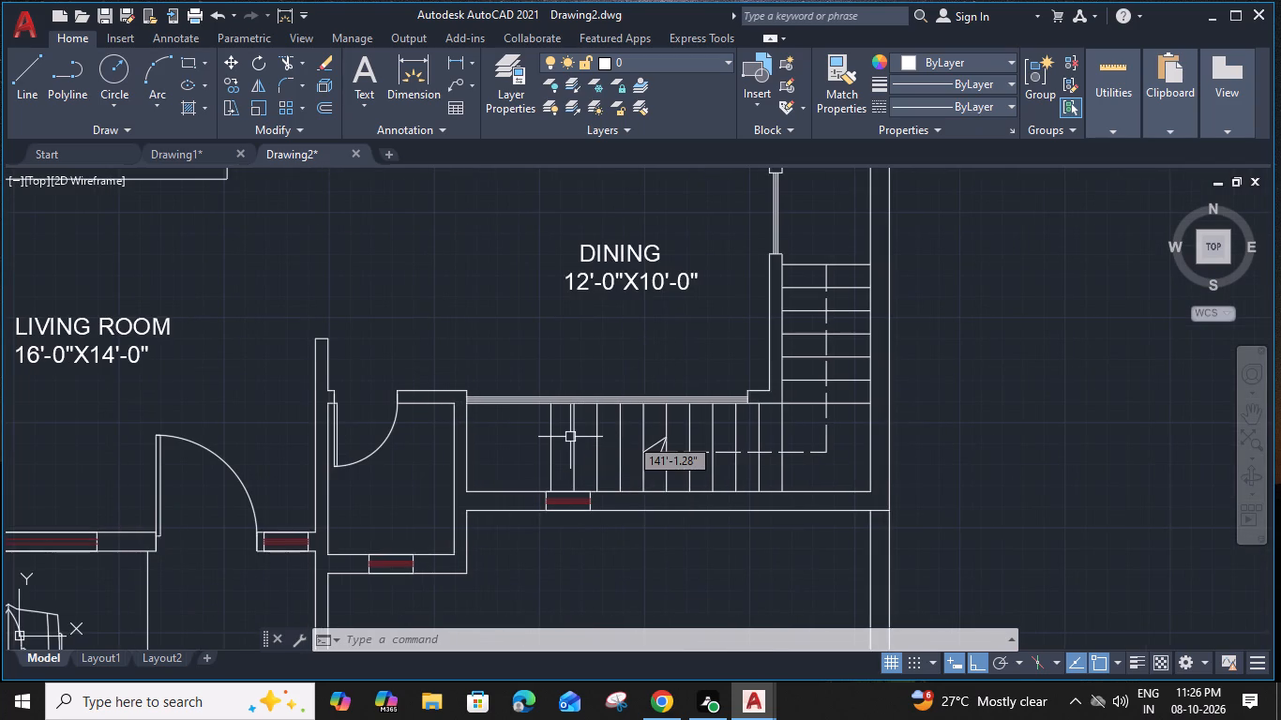
pyautogui.scroll(-1, 570, 437)
pyautogui.moveTo(416, 473); pyautogui.dragTo(477, 487, button='middle')
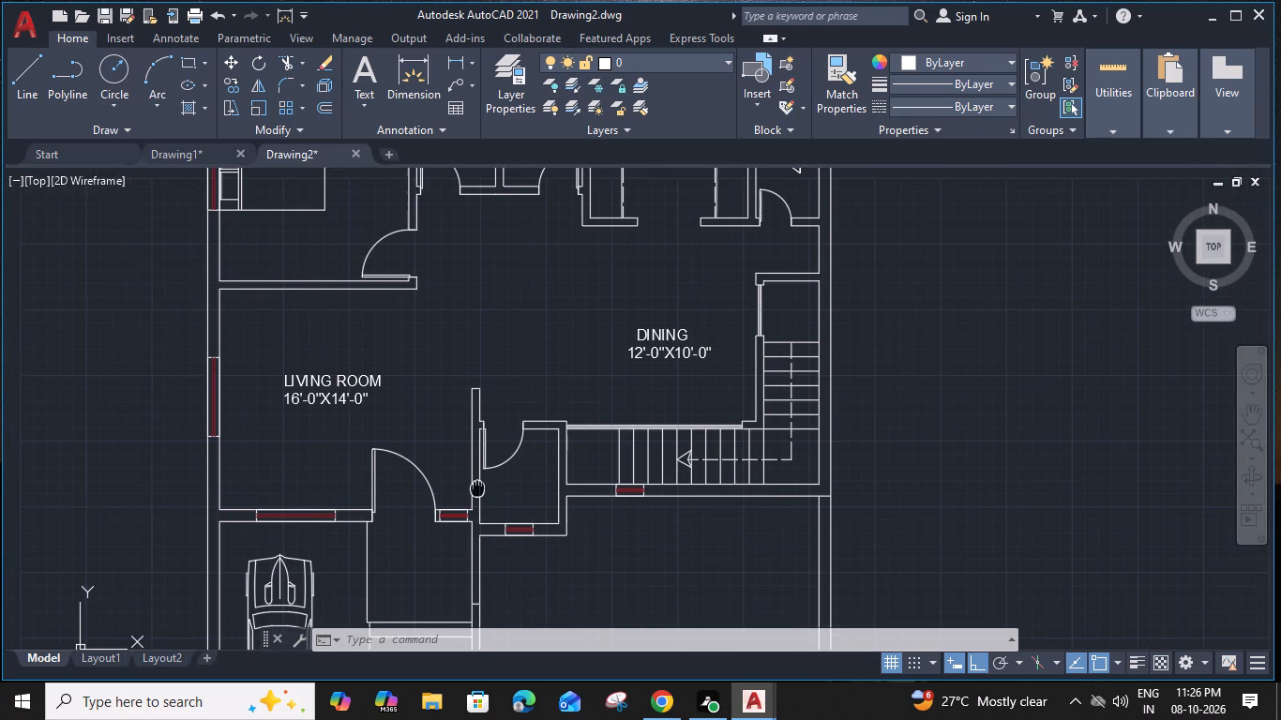
pyautogui.click(652, 357)
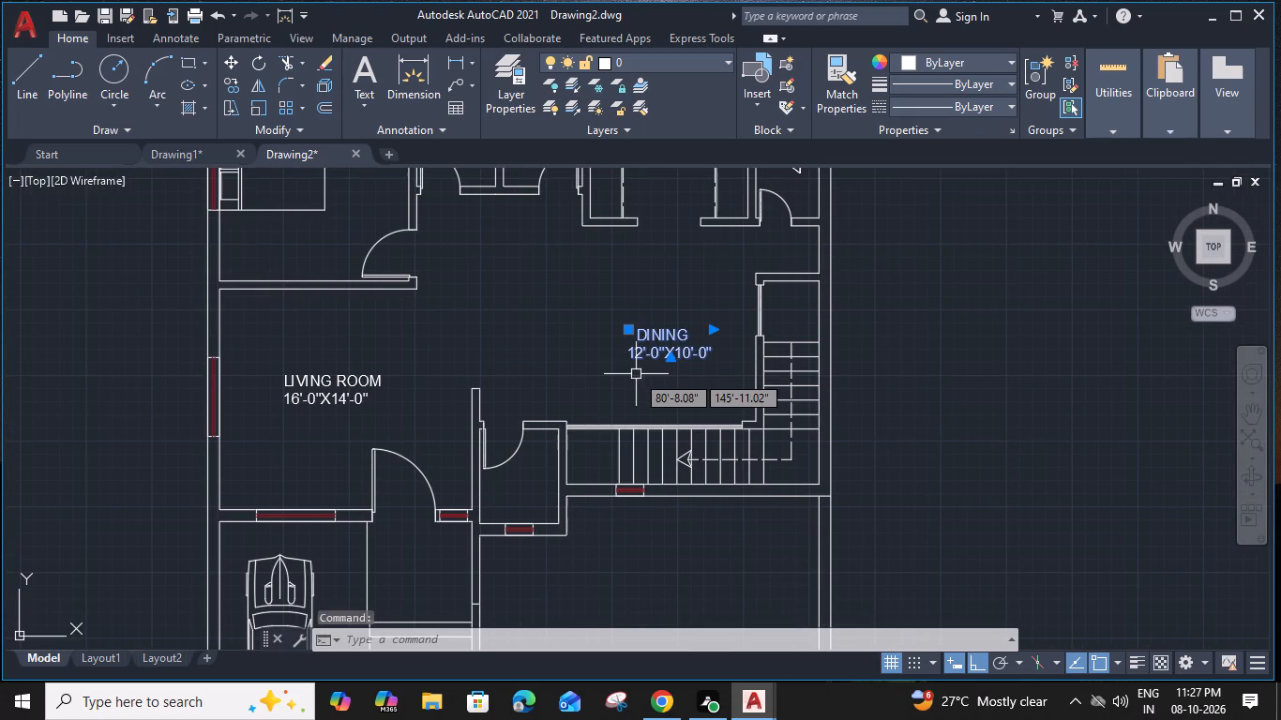
pyautogui.press('c')
pyautogui.write('O')
pyautogui.press('space')
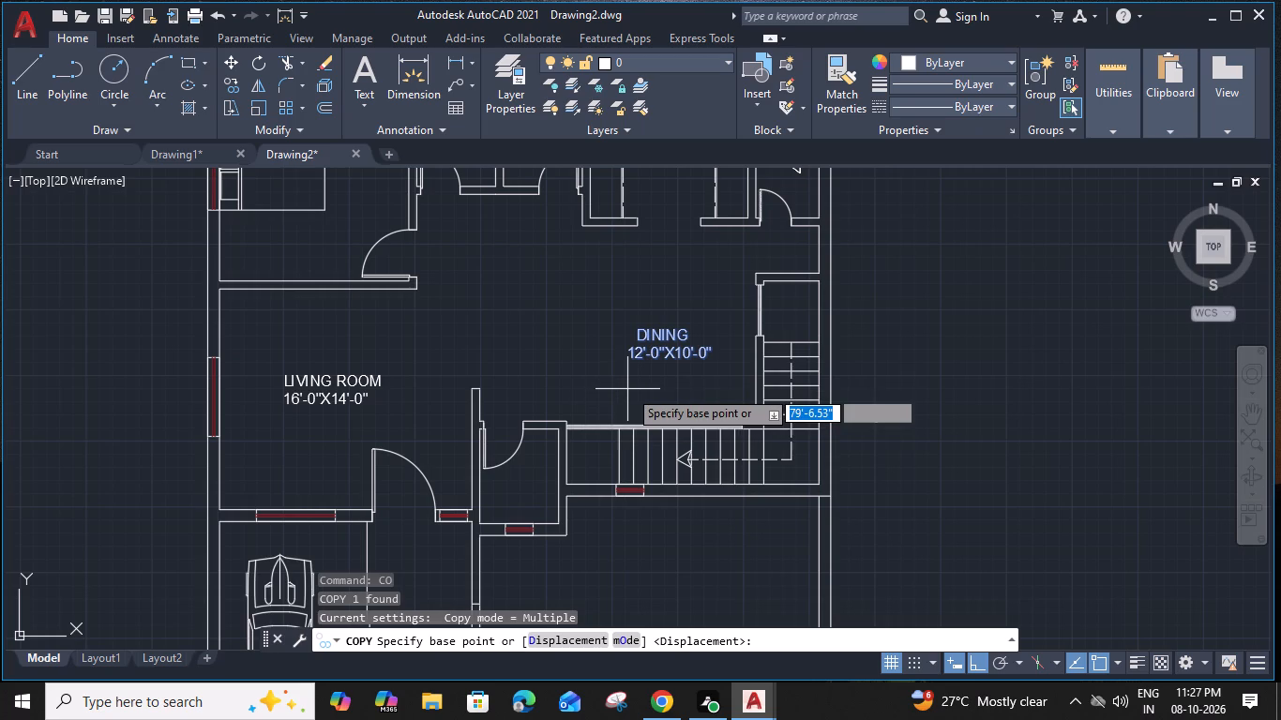
pyautogui.click(633, 354)
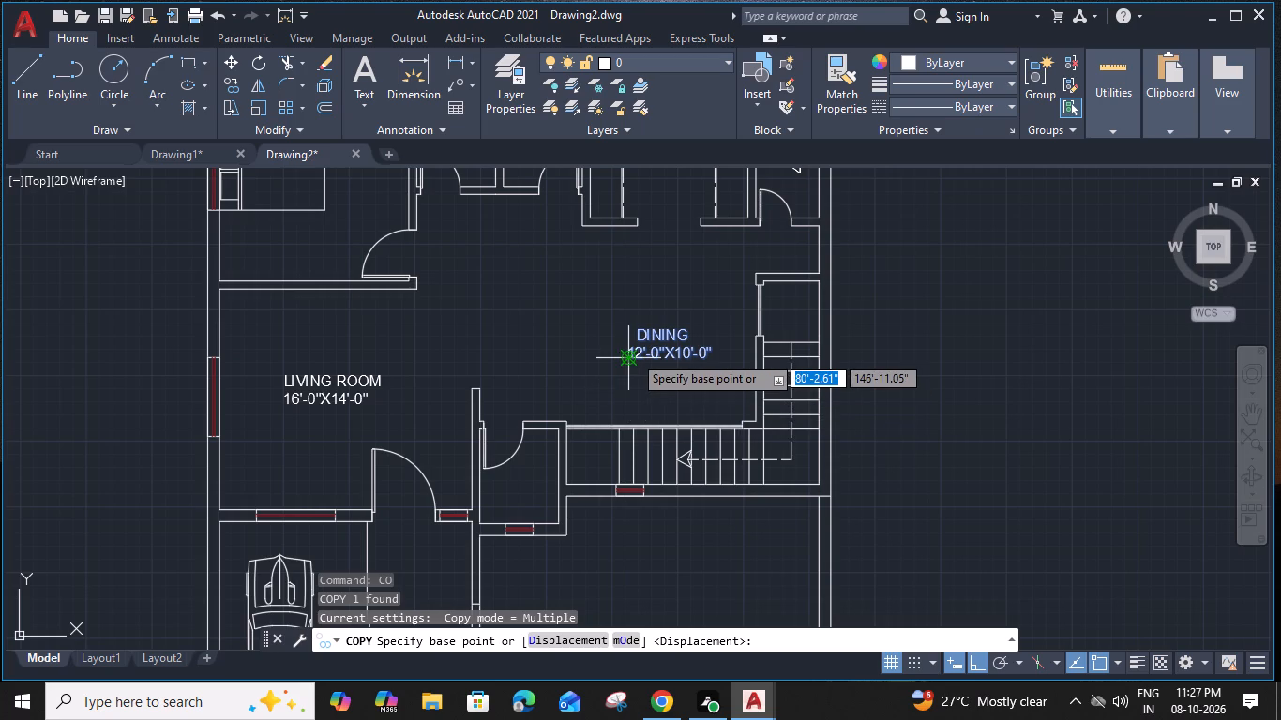
pyautogui.click(482, 488)
pyautogui.press('Escape')
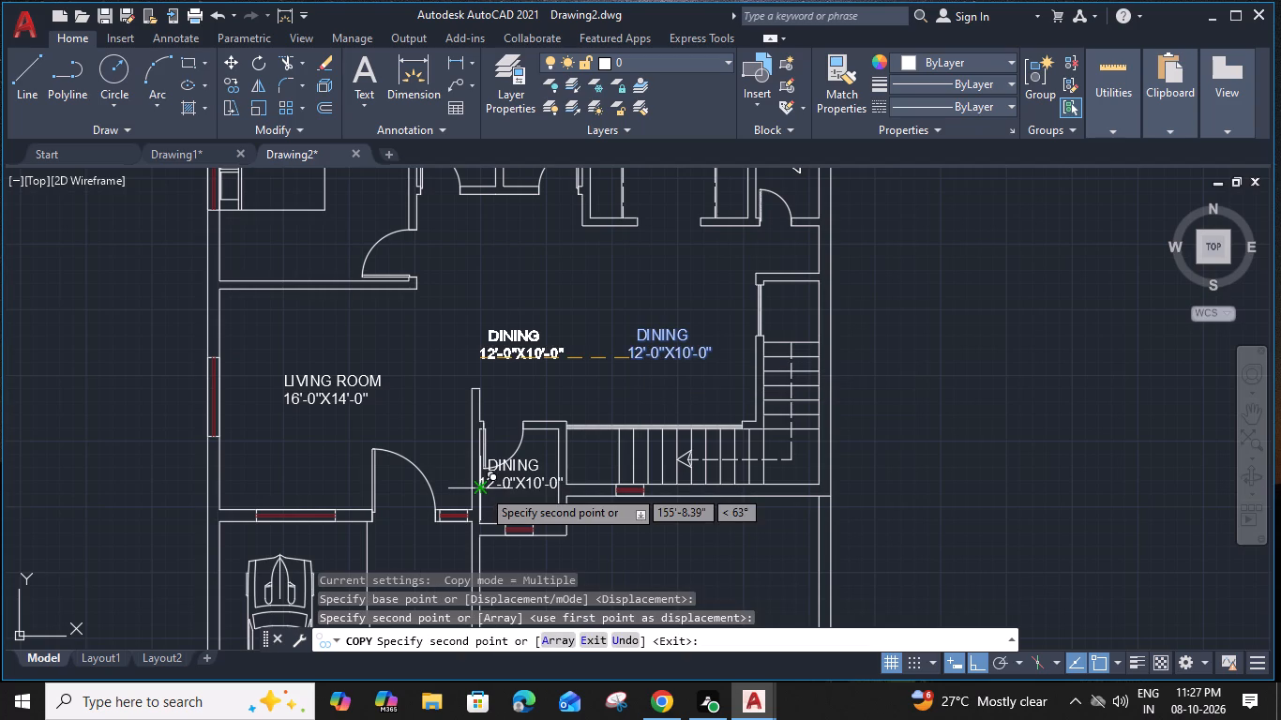
# Move the copied DINING label straight south inside the small room, clear of the door swing.
pyautogui.moveTo(524, 399); pyautogui.dragTo(522, 322, button='middle')
pyautogui.scroll(3, 498, 406)
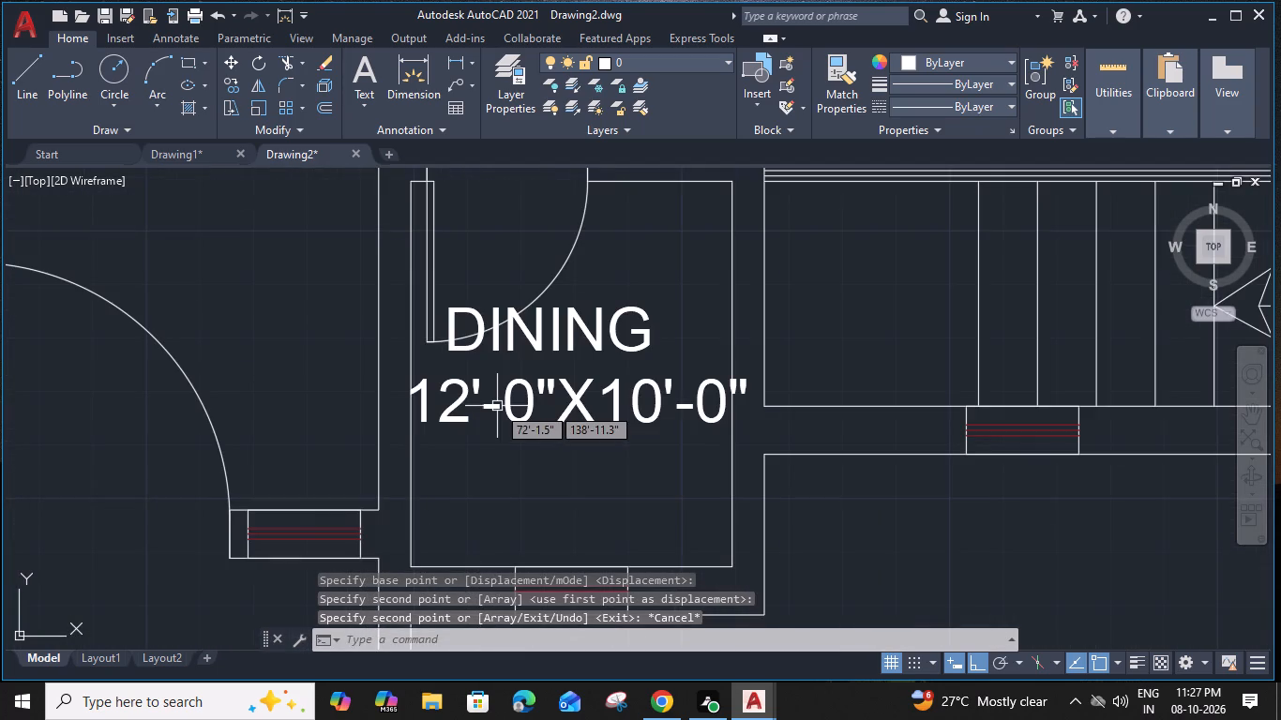
pyautogui.click(505, 412)
pyautogui.write('M')
pyautogui.press('space')
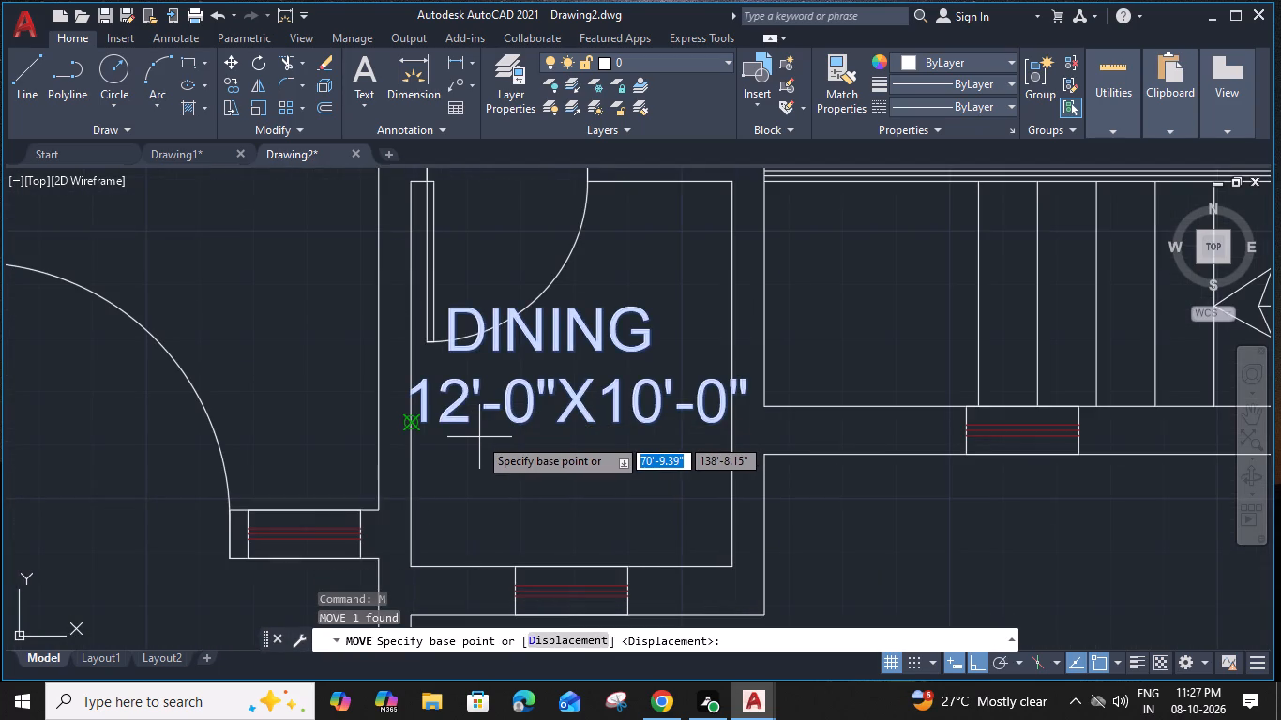
pyautogui.click(410, 421)
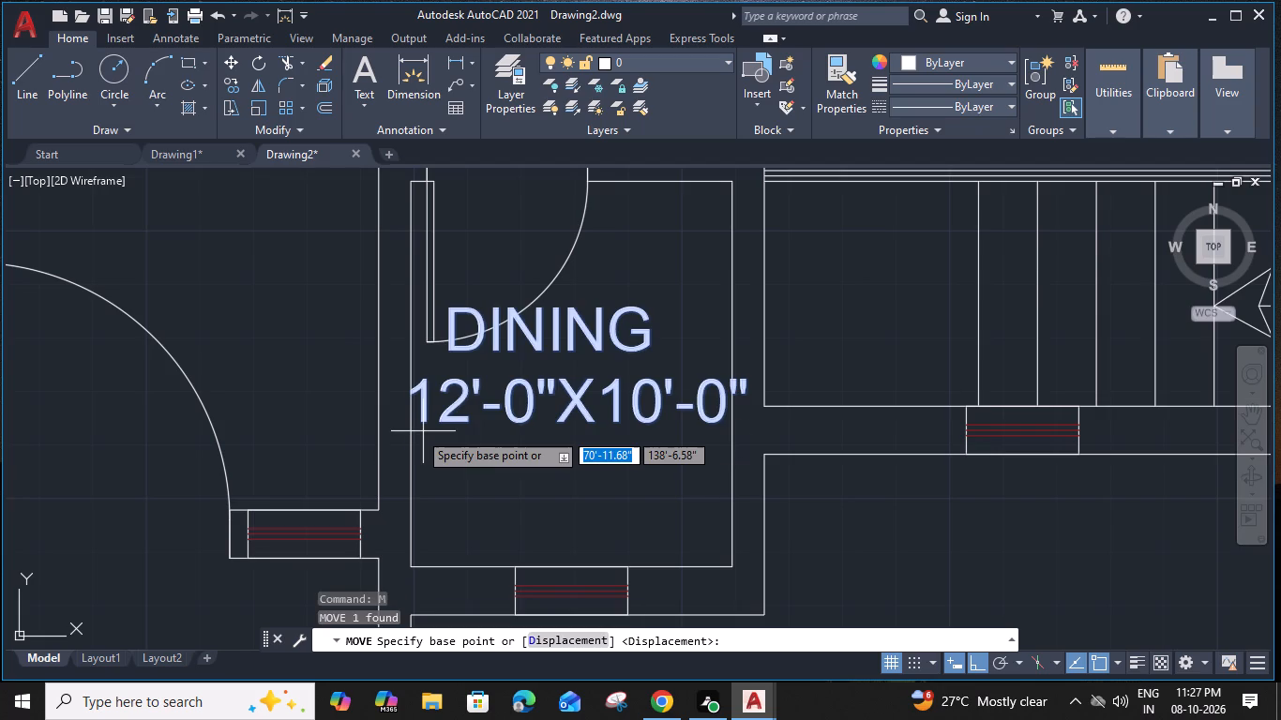
pyautogui.click(409, 490)
# Change the copied label to STORE with dimensions 5'-0"X6'-0" and narrow its text frame to fit.
pyautogui.doubleClick(509, 458)
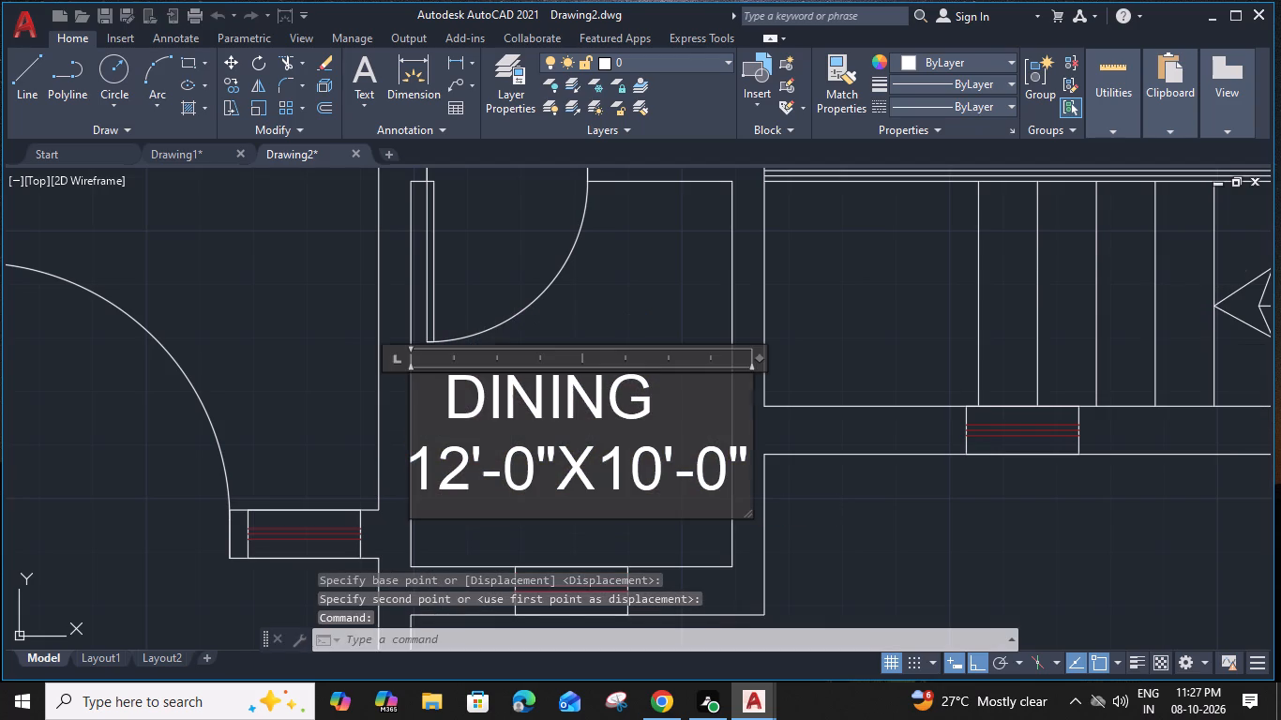
pyautogui.moveTo(642, 414); pyautogui.dragTo(430, 430)
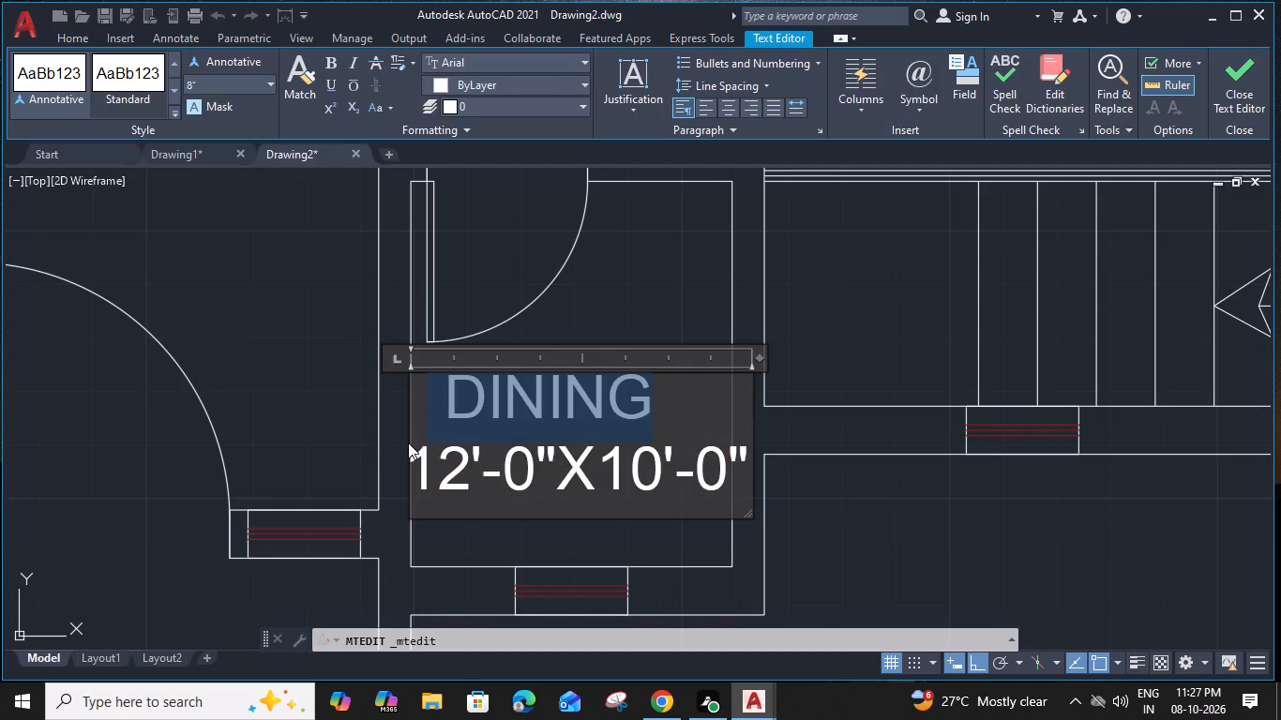
pyautogui.write('STORE')
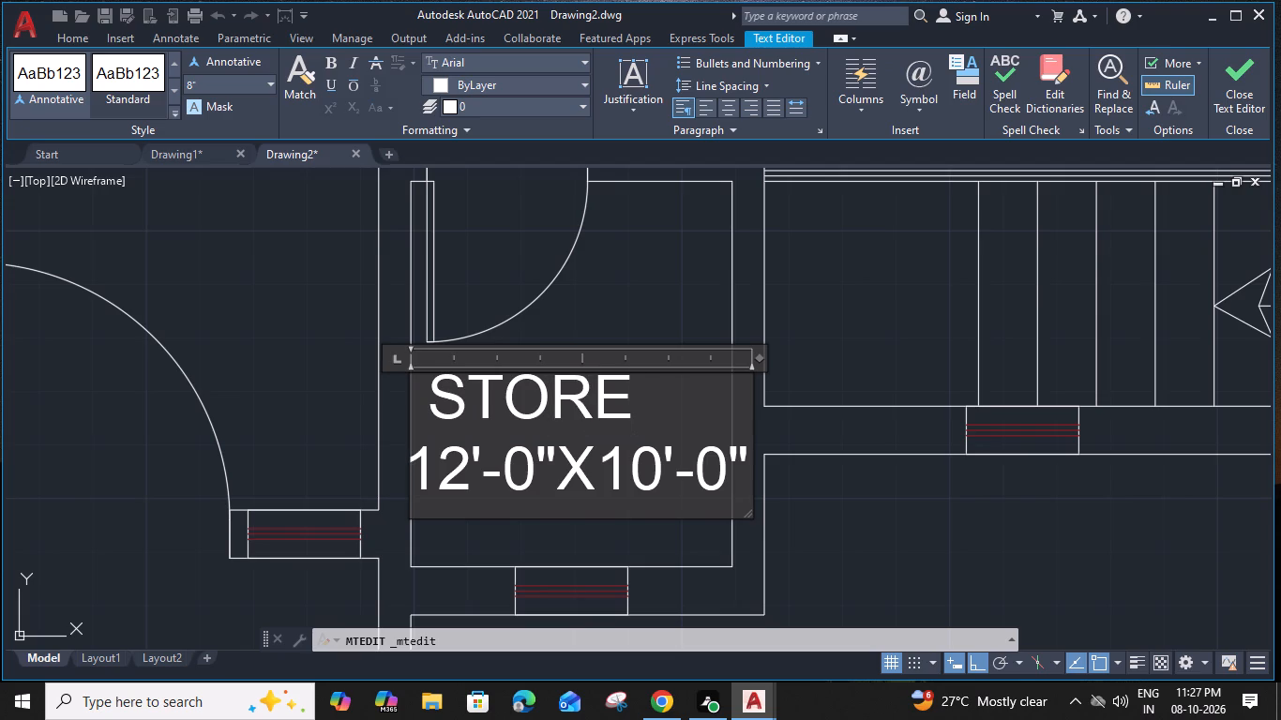
pyautogui.moveTo(466, 462); pyautogui.dragTo(396, 473)
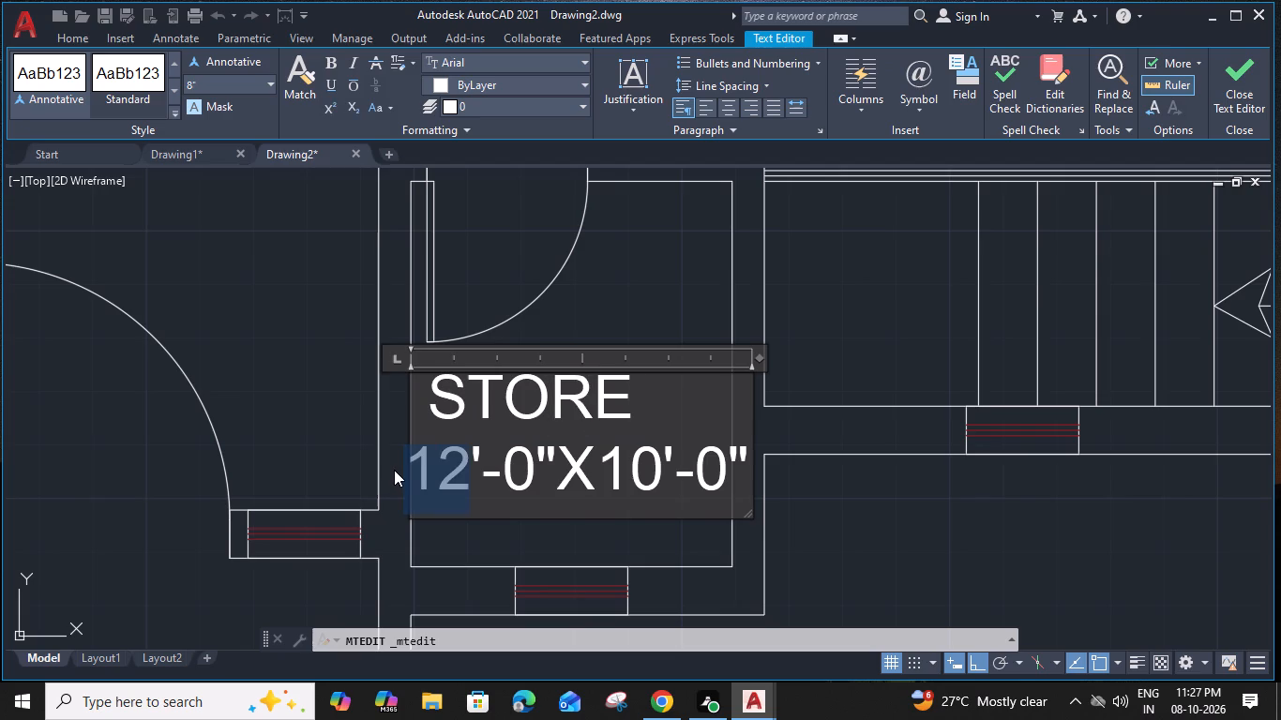
pyautogui.press('5')
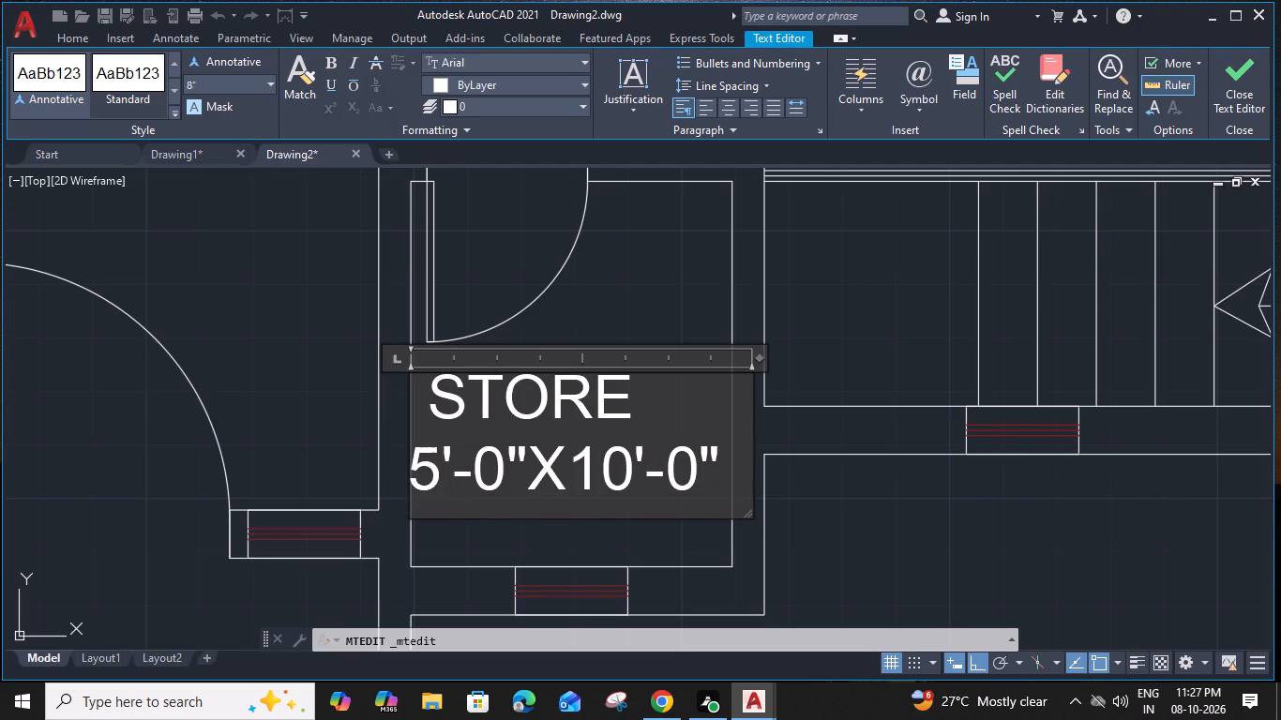
pyautogui.moveTo(631, 476); pyautogui.dragTo(581, 479)
pyautogui.press('6')
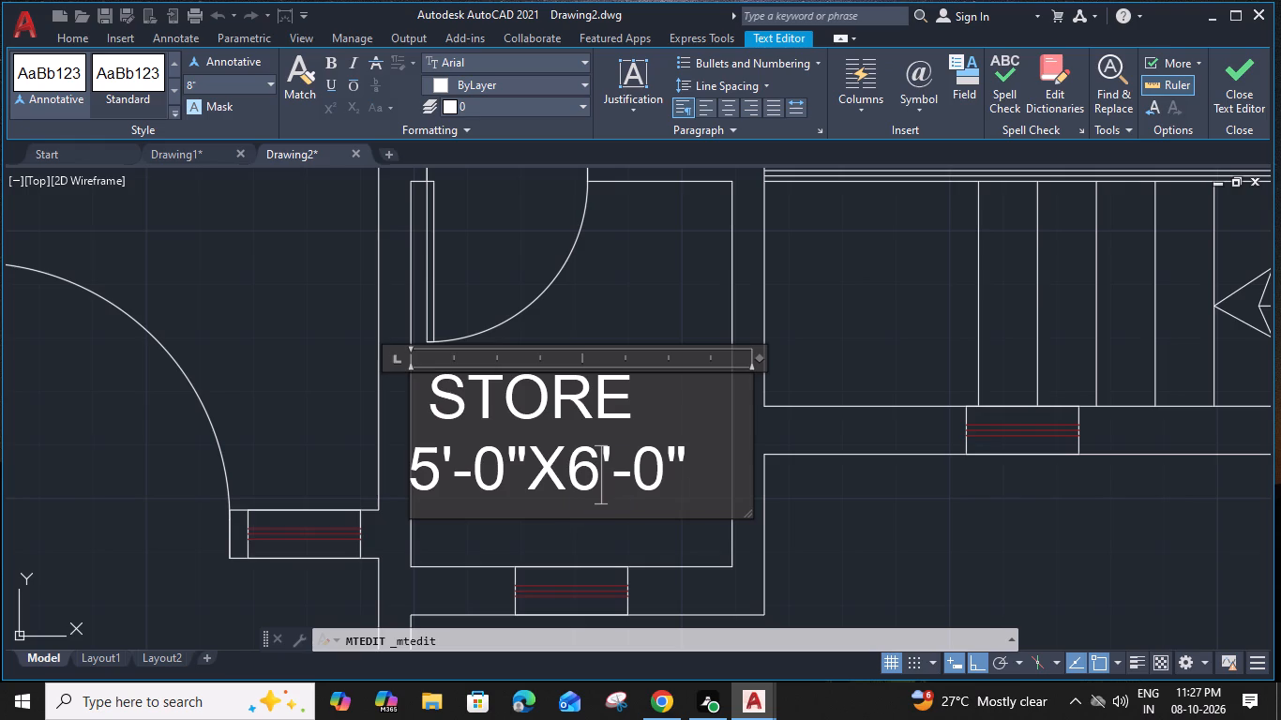
pyautogui.moveTo(756, 358); pyautogui.dragTo(701, 365)
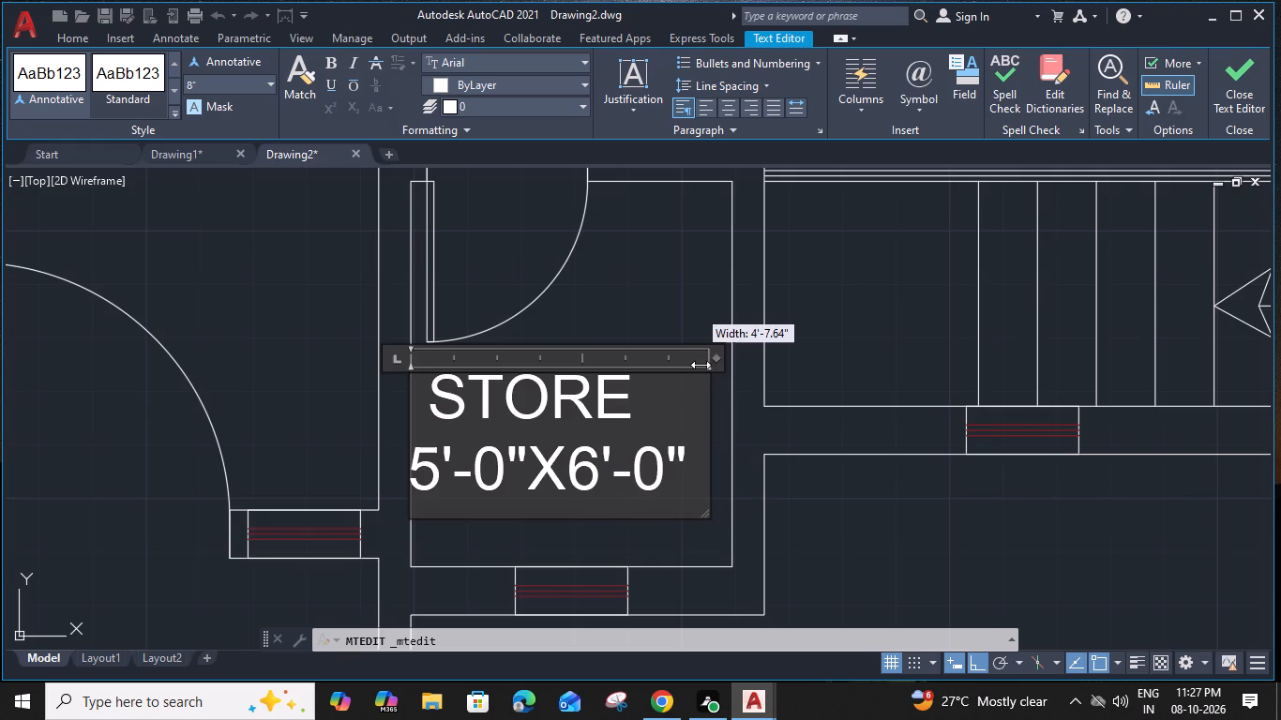
pyautogui.moveTo(701, 365); pyautogui.dragTo(699, 366)
pyautogui.click(705, 314)
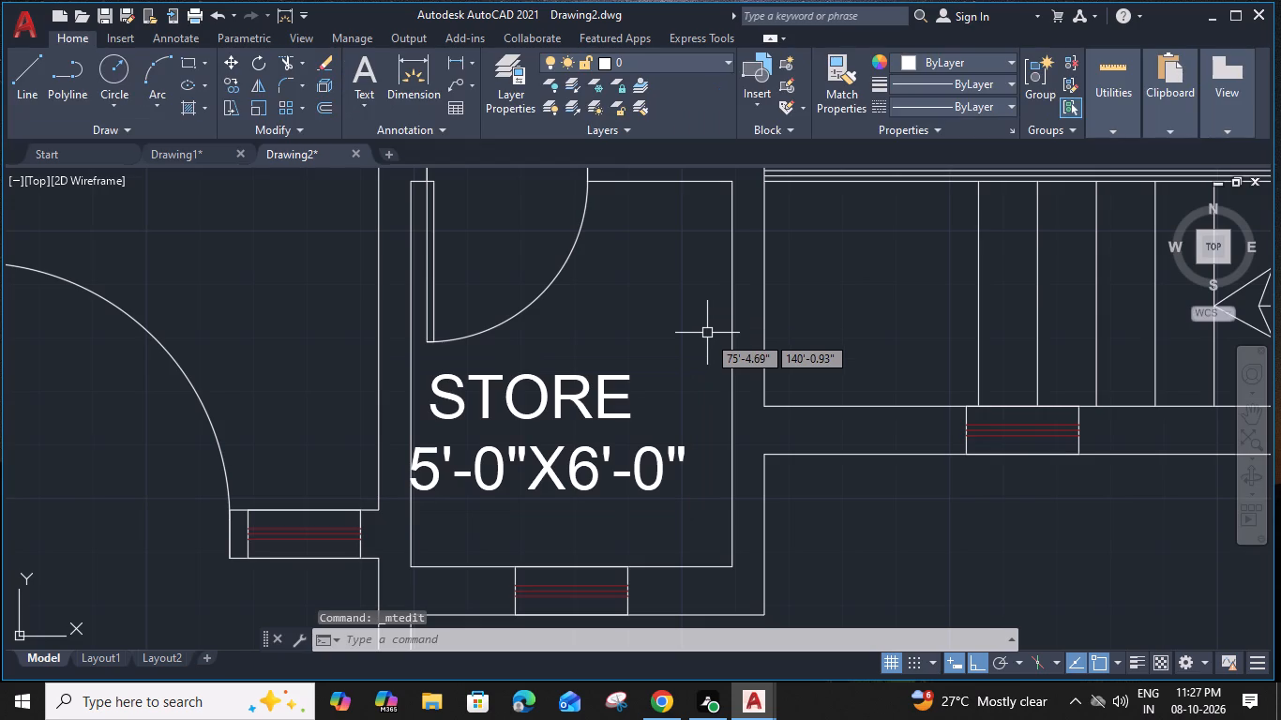
# Move the STORE label slightly east so that it sits centred between the store room's side walls.
pyautogui.click(630, 393)
pyautogui.write('M')
pyautogui.press('space')
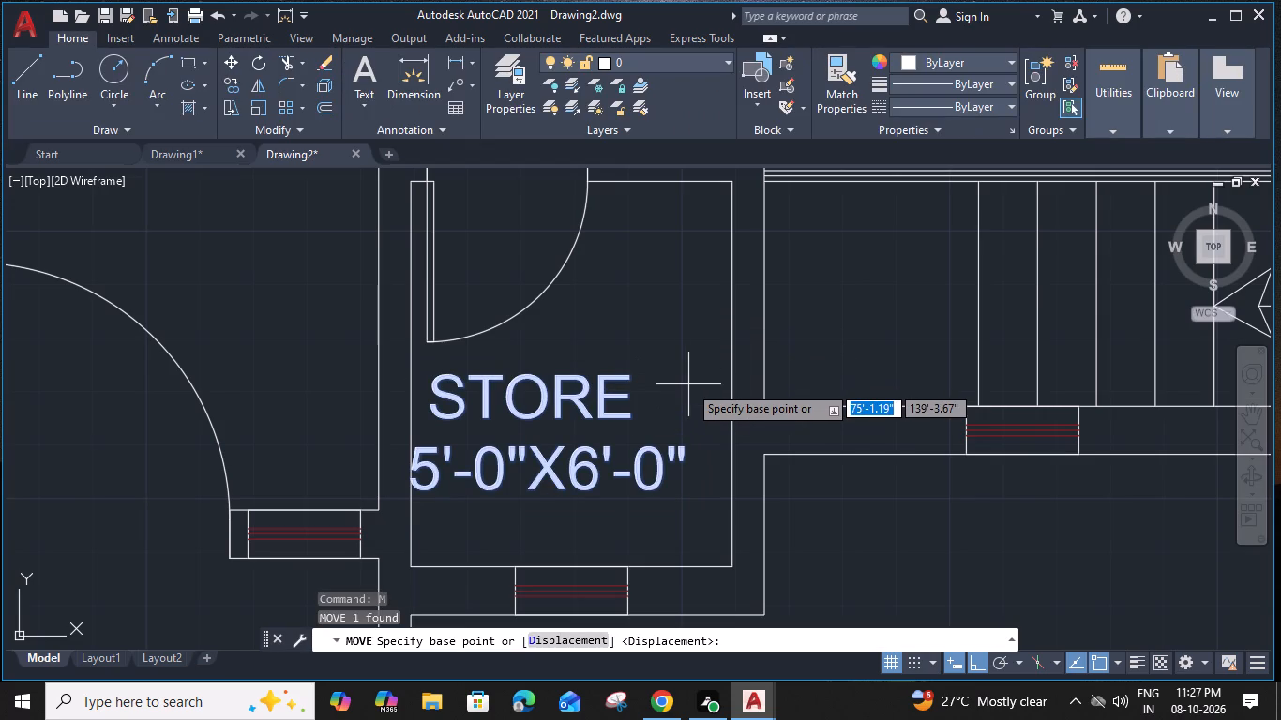
pyautogui.click(697, 487)
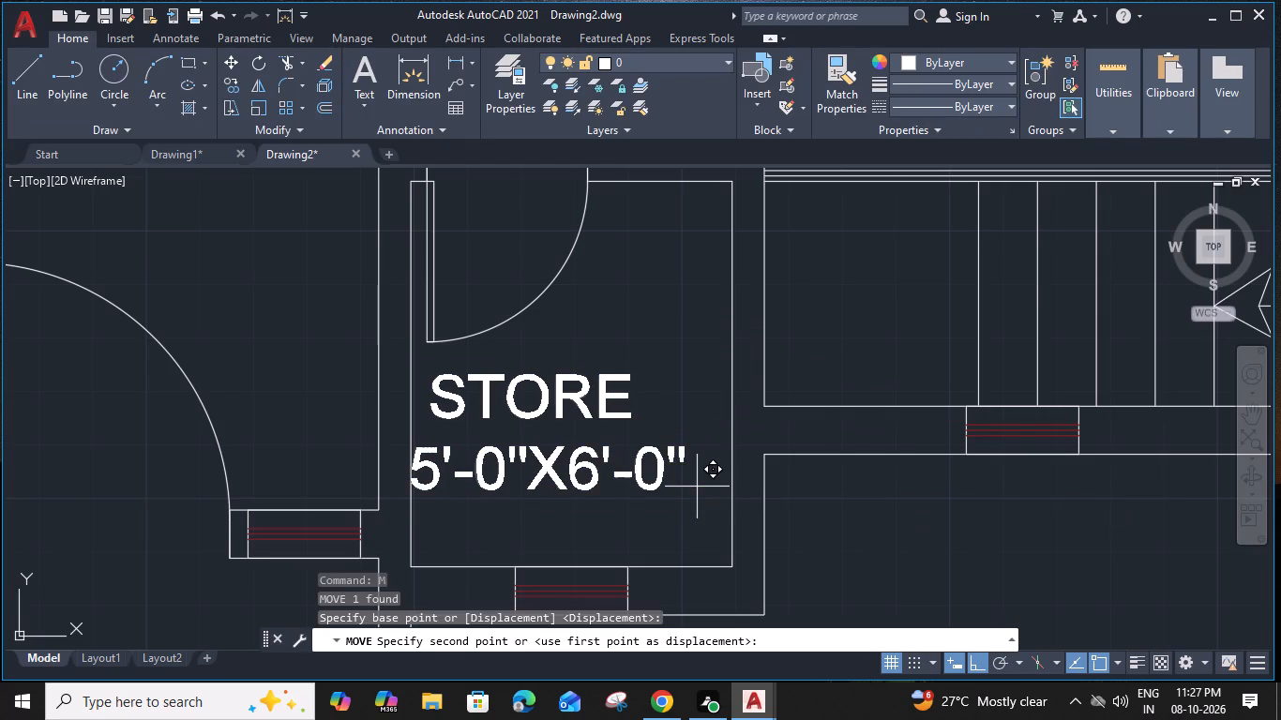
pyautogui.click(721, 487)
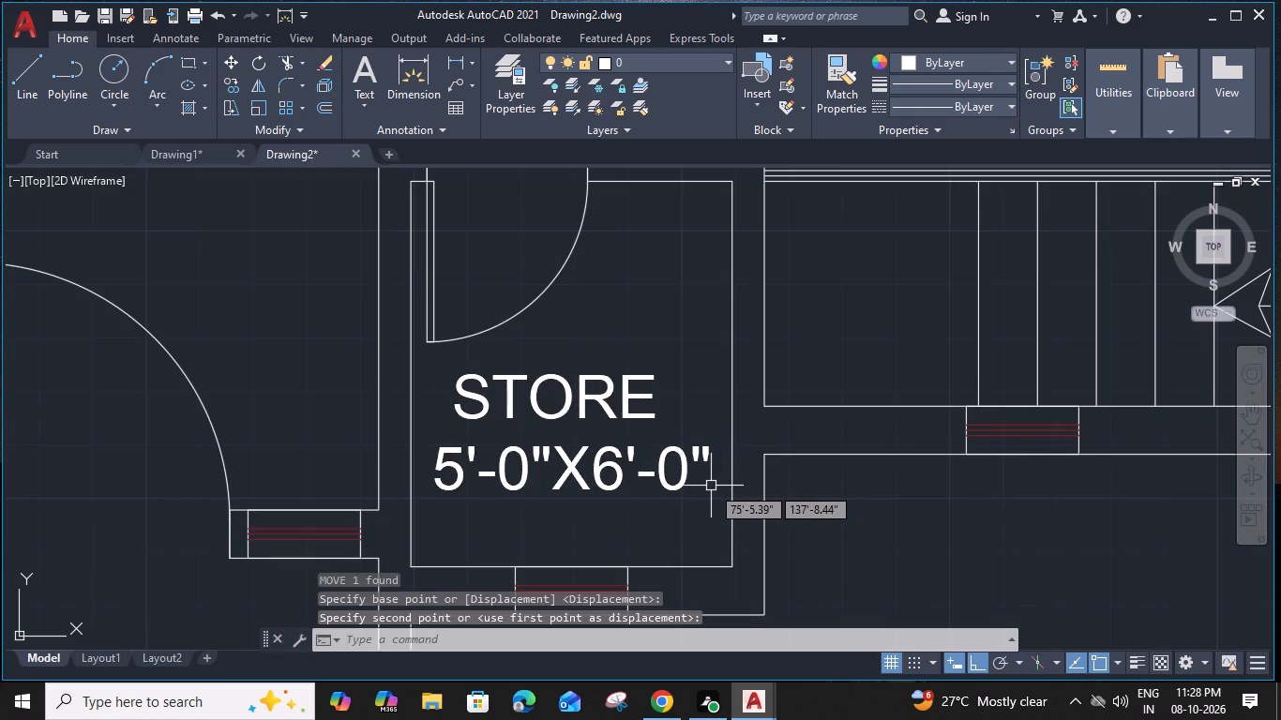
# Copy the STORE label straight south into the large open area below the store and staircase.
pyautogui.scroll(-1, 716, 488)
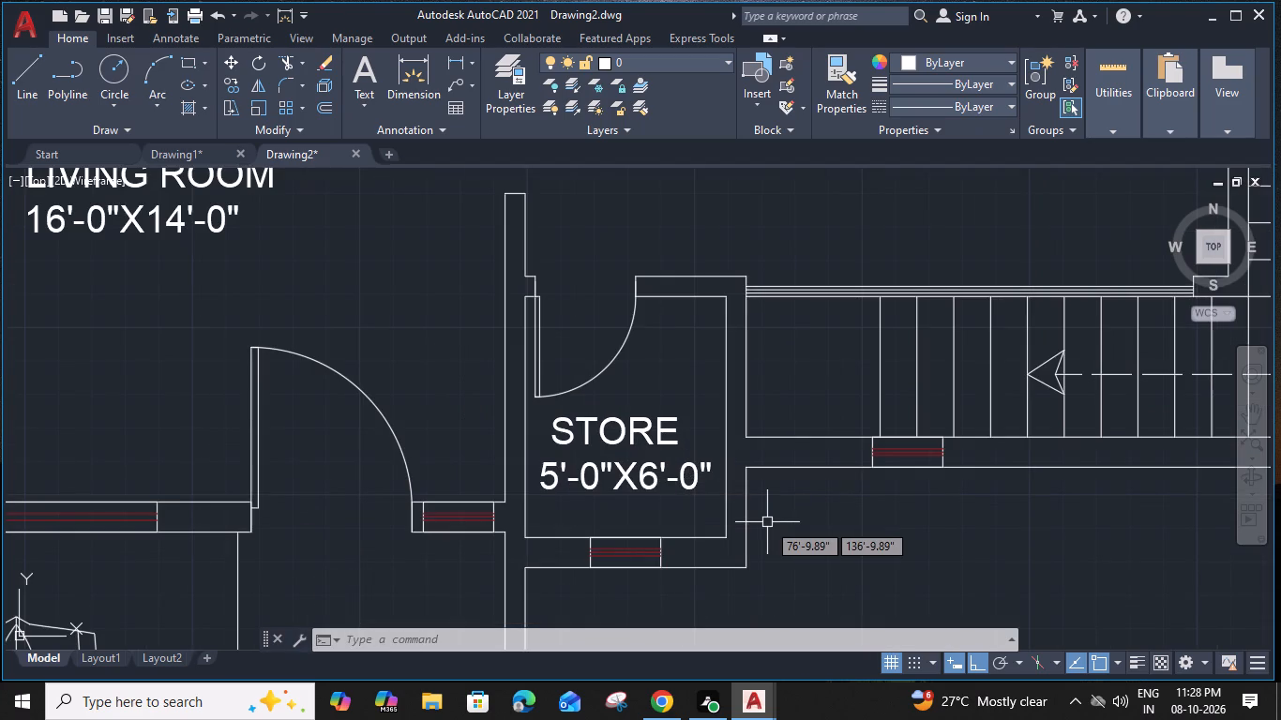
pyautogui.scroll(-1, 727, 483)
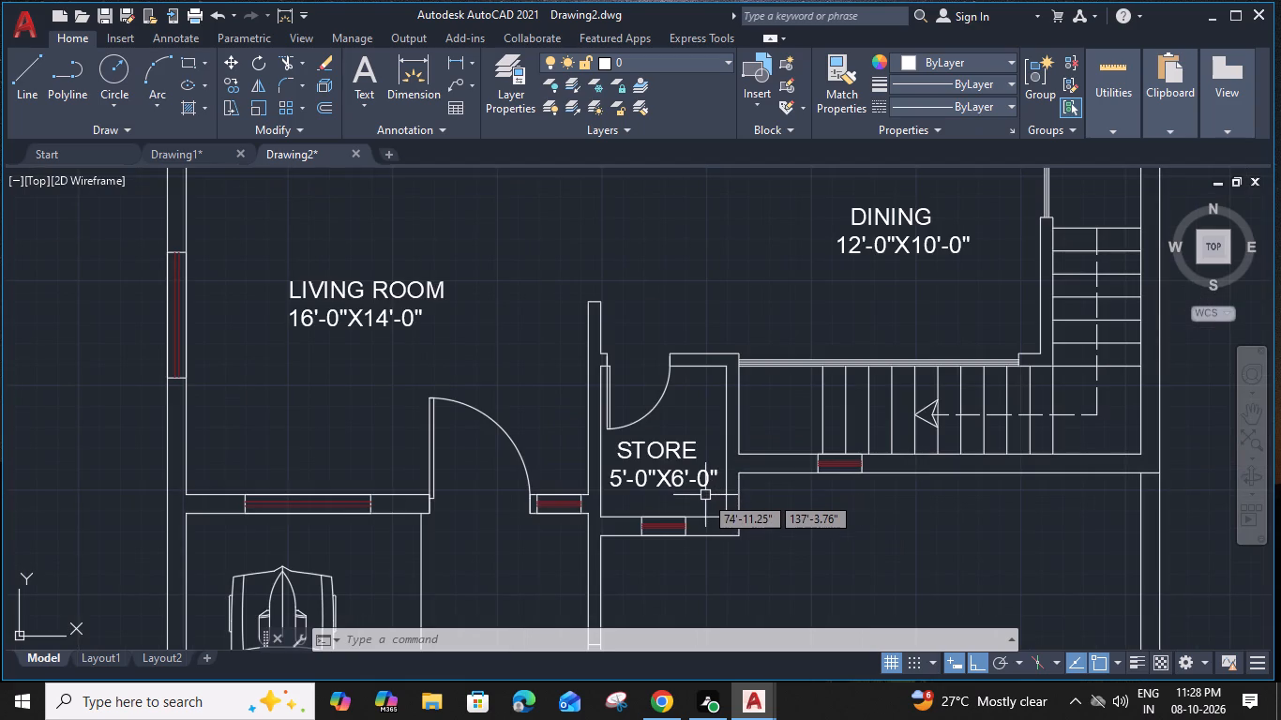
pyautogui.click(674, 481)
pyautogui.write('CO')
pyautogui.press('space')
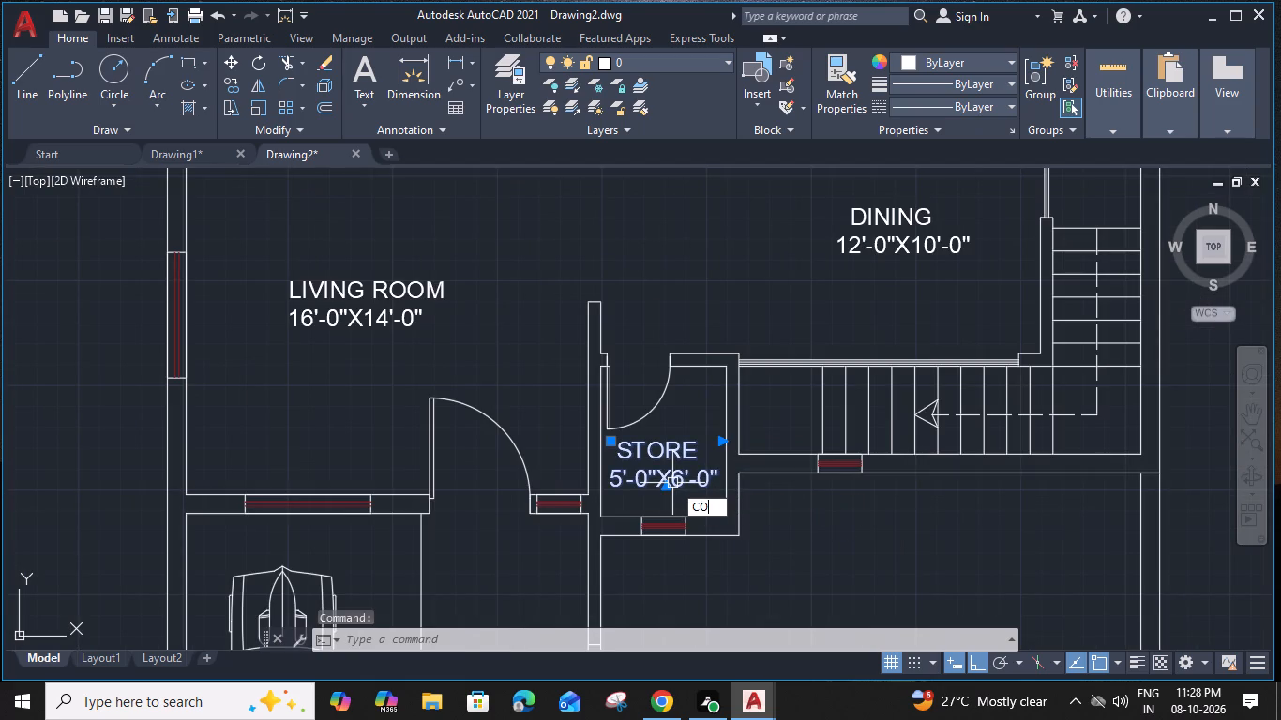
pyautogui.click(659, 518)
pyautogui.moveTo(688, 572); pyautogui.dragTo(684, 560, button='middle')
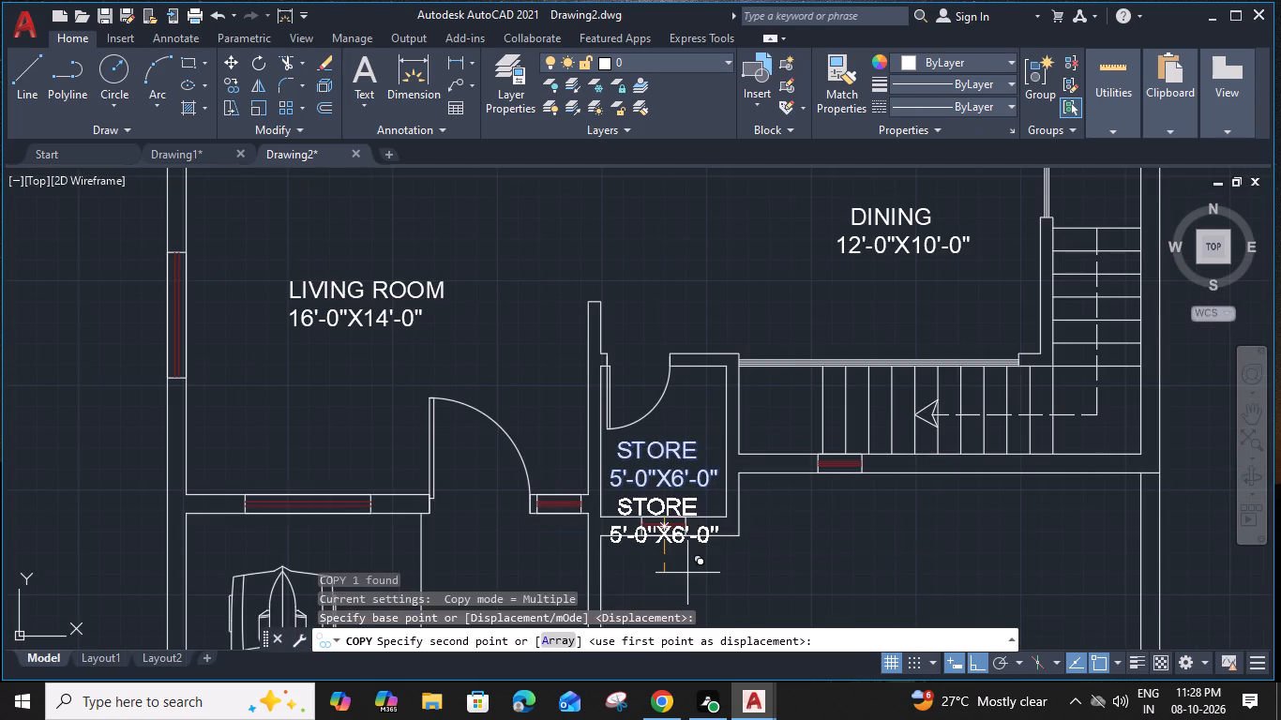
pyautogui.moveTo(684, 560); pyautogui.dragTo(602, 373, button='middle')
pyautogui.scroll(-1, 586, 526)
pyautogui.moveTo(572, 485); pyautogui.dragTo(550, 433, button='middle')
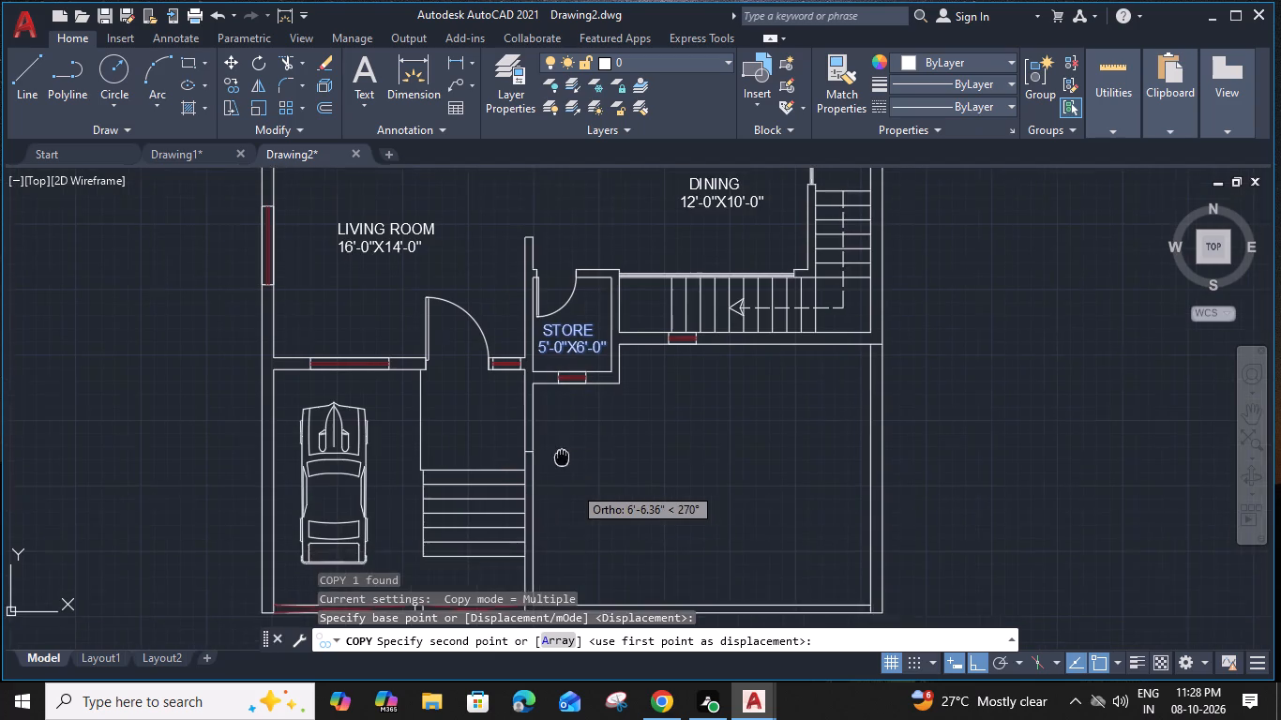
pyautogui.moveTo(550, 433); pyautogui.dragTo(511, 318, button='middle')
pyautogui.click(525, 368)
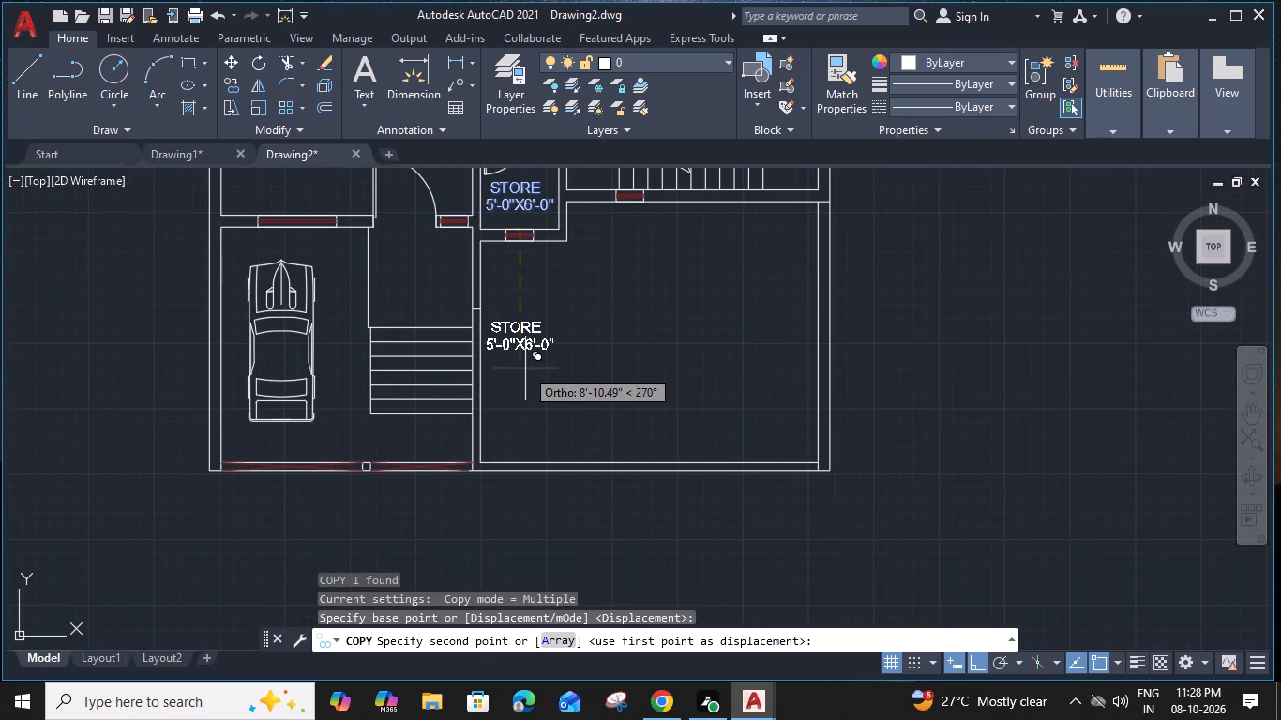
pyautogui.press('Escape')
# Move the copied STORE label straight east to about the middle of the large open area.
pyautogui.click(543, 346)
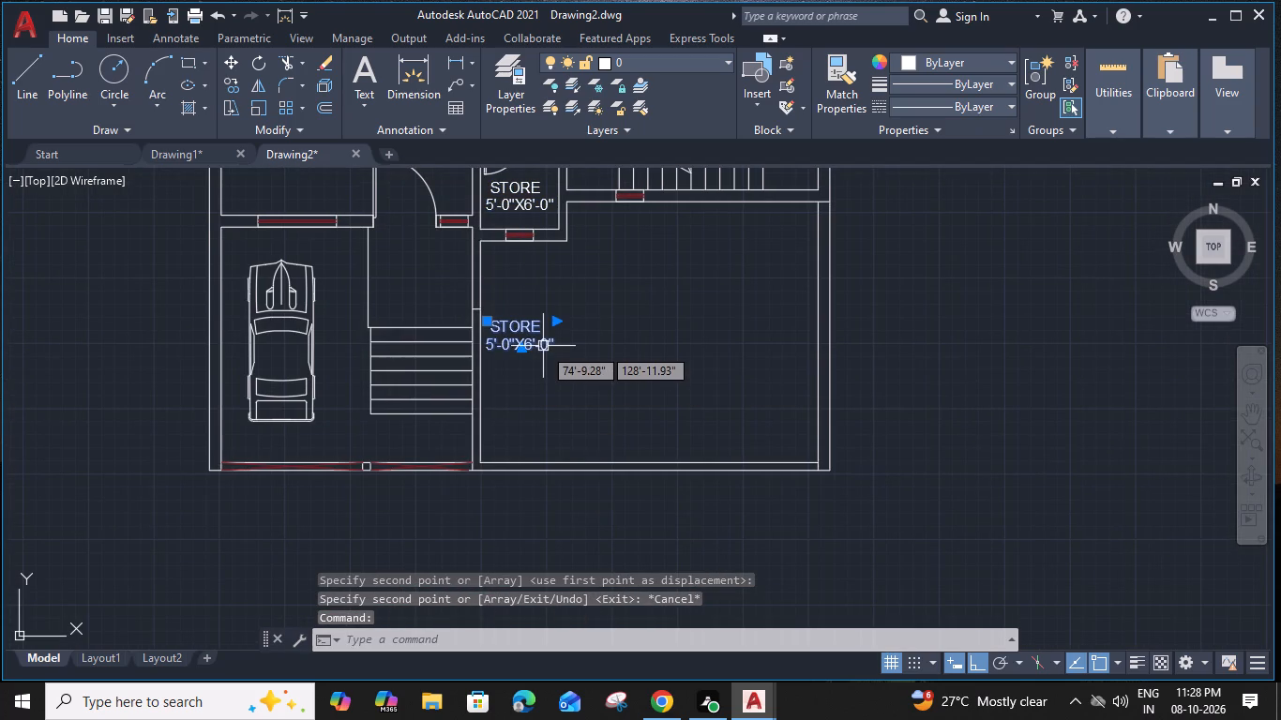
pyautogui.press('m')
pyautogui.press('space')
pyautogui.click(553, 352)
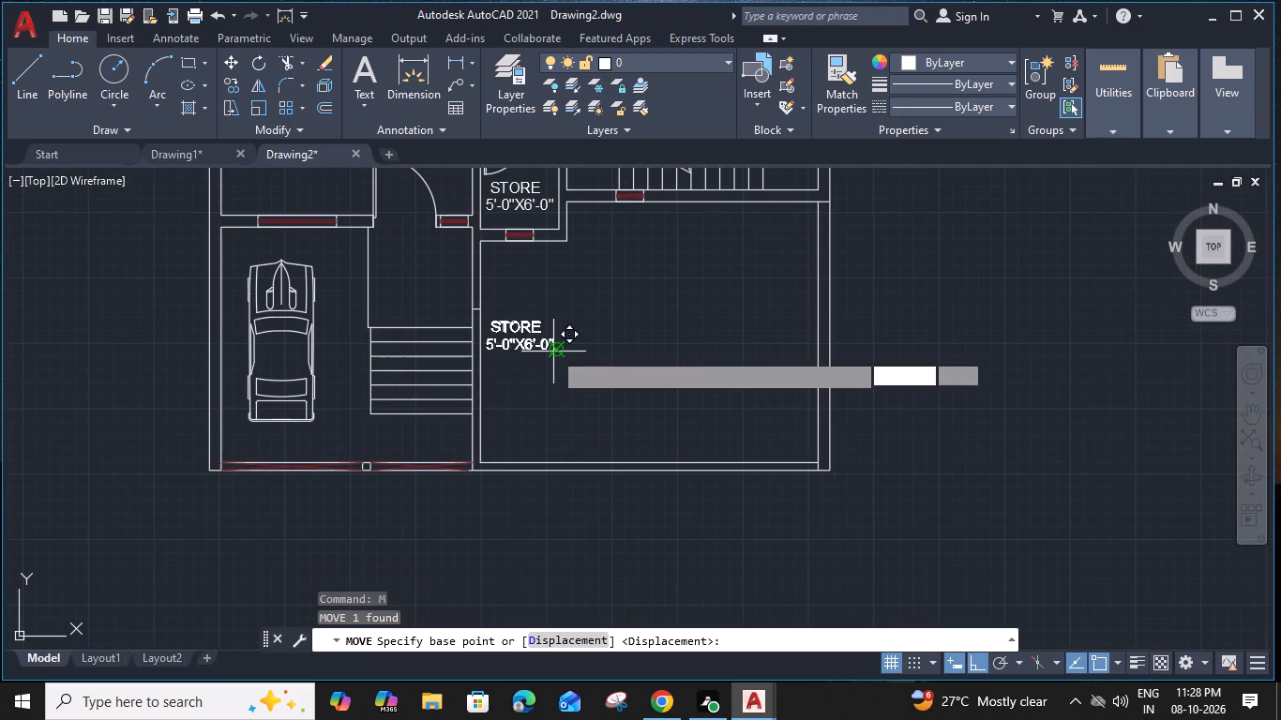
pyautogui.click(697, 348)
pyautogui.press('Escape')
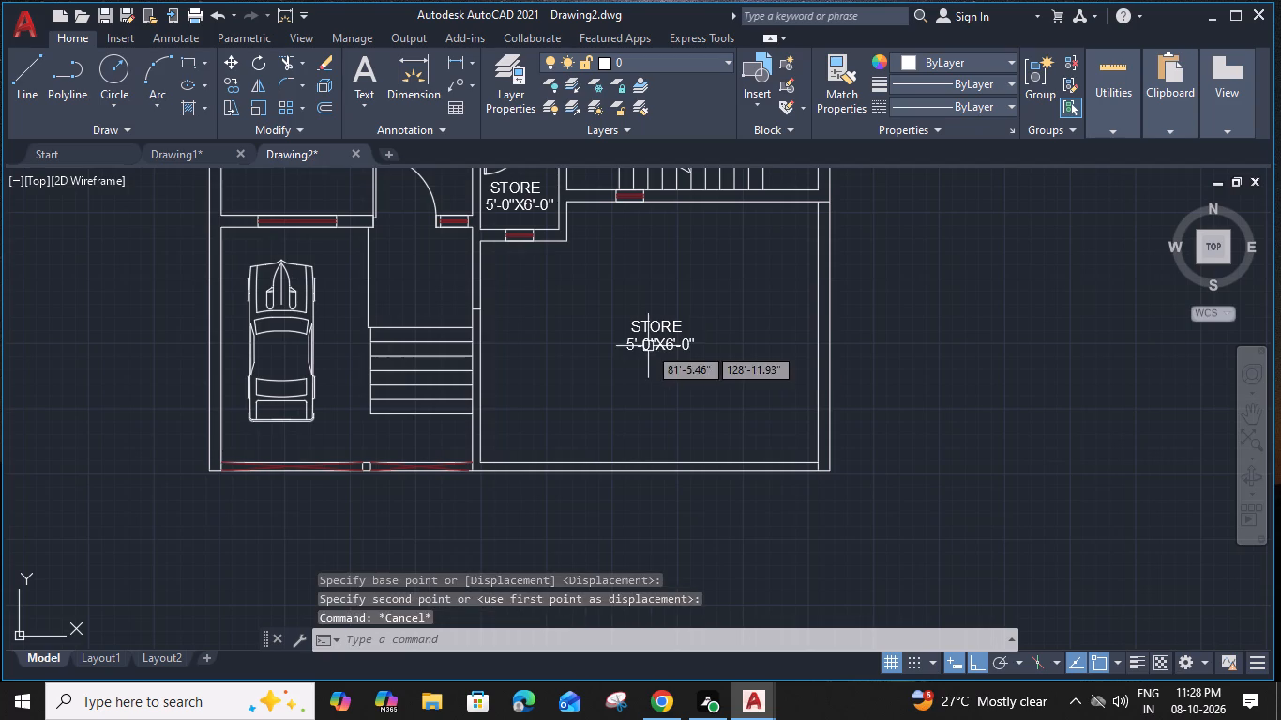
# Change the name in the copied STORE label in the large open area to LAWN.
pyautogui.doubleClick(648, 346)
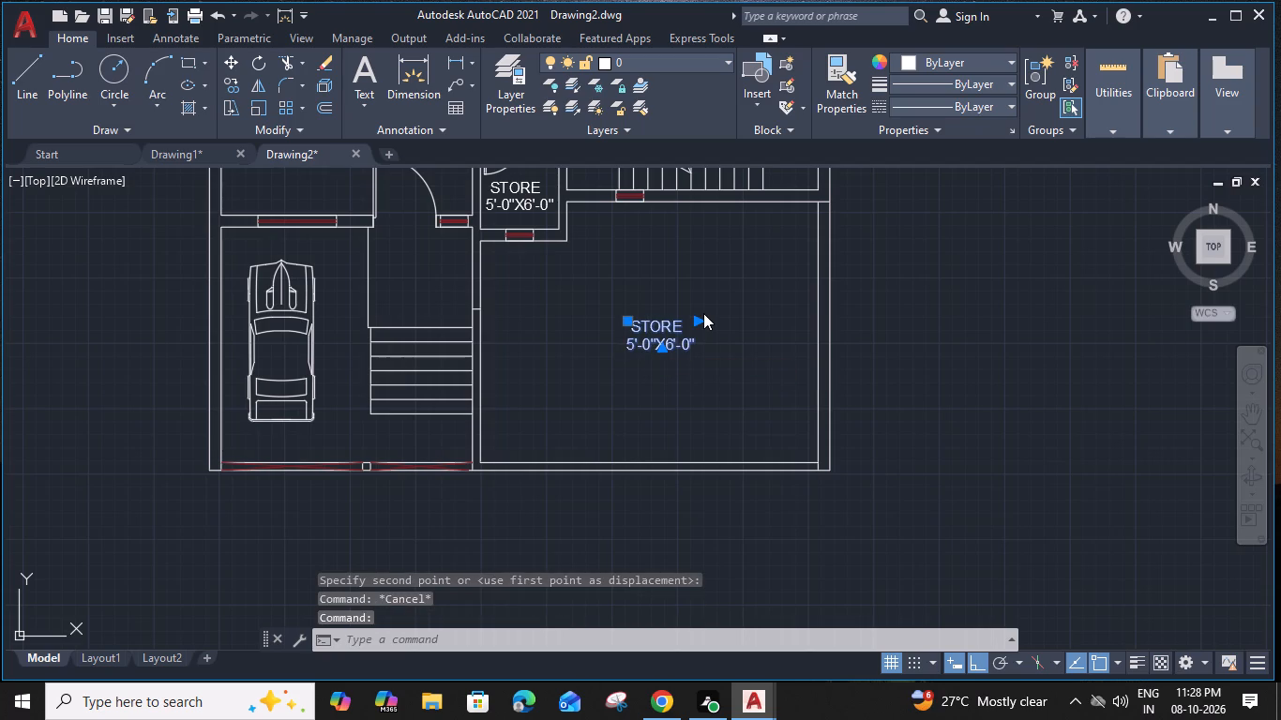
pyautogui.scroll(1, 700, 321)
pyautogui.moveTo(673, 330); pyautogui.dragTo(565, 341)
pyautogui.write('LAW')
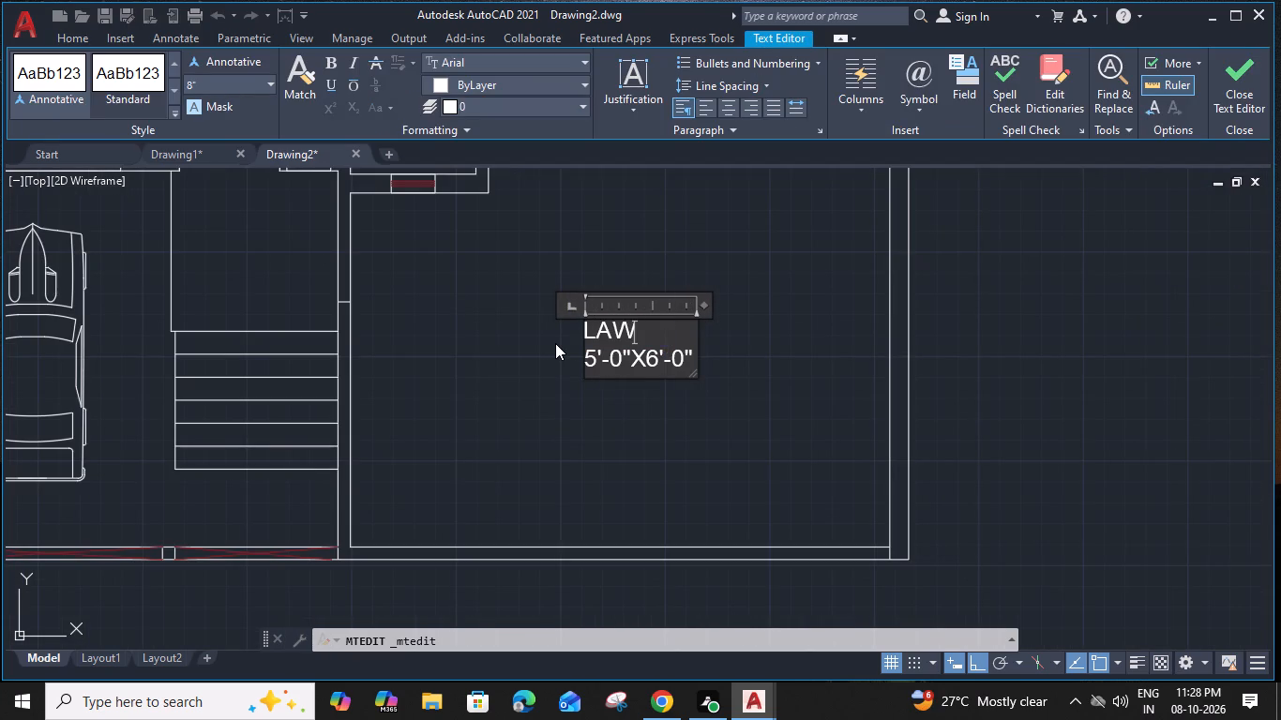
pyautogui.press('n')
pyautogui.click(705, 418)
# Measure the lawn area's inside width and depth between its walls.
pyautogui.press('m')
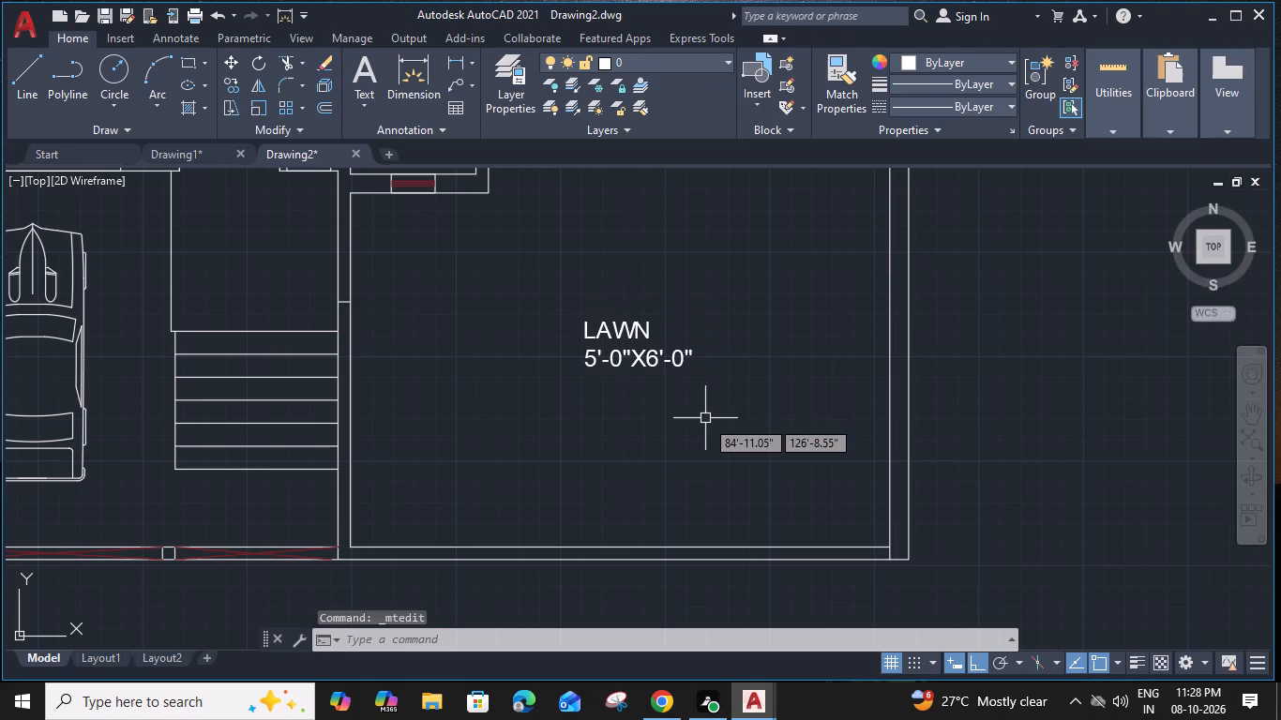
pyautogui.write('EA')
pyautogui.press('space')
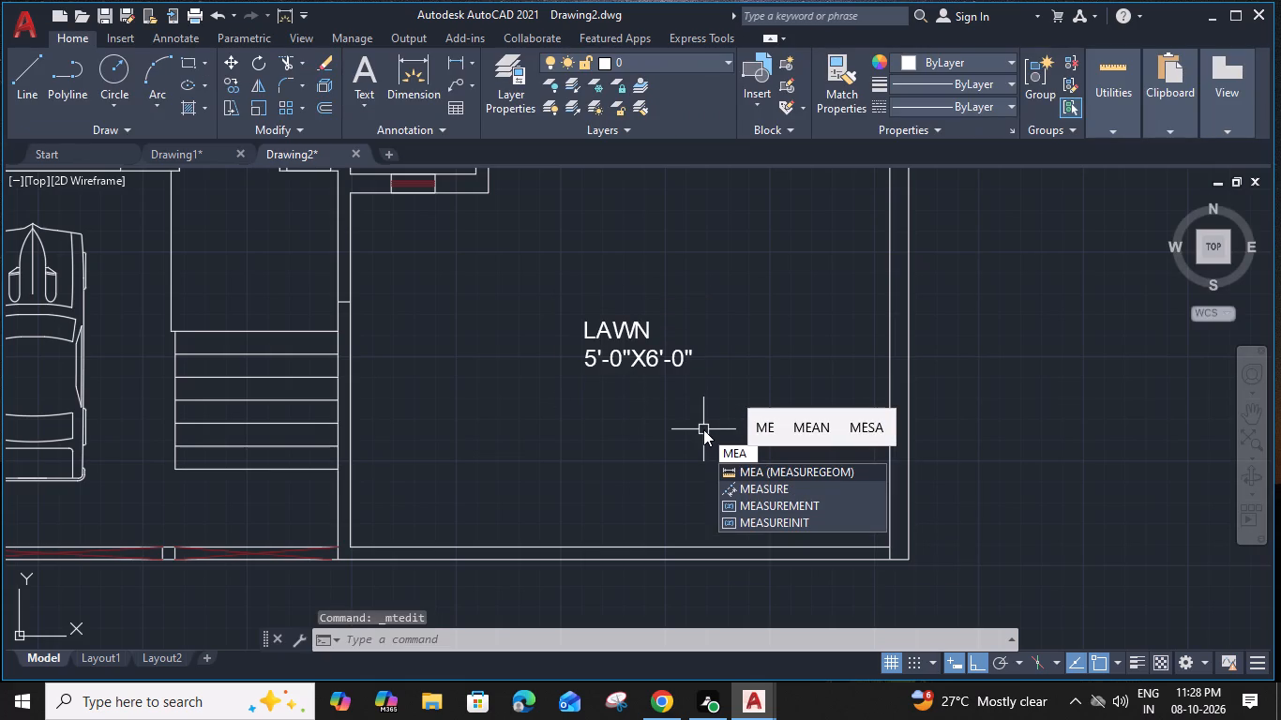
pyautogui.scroll(-1, 733, 426)
pyautogui.moveTo(743, 428); pyautogui.dragTo(703, 429, button='middle')
pyautogui.moveTo(703, 429); pyautogui.dragTo(731, 430, button='middle')
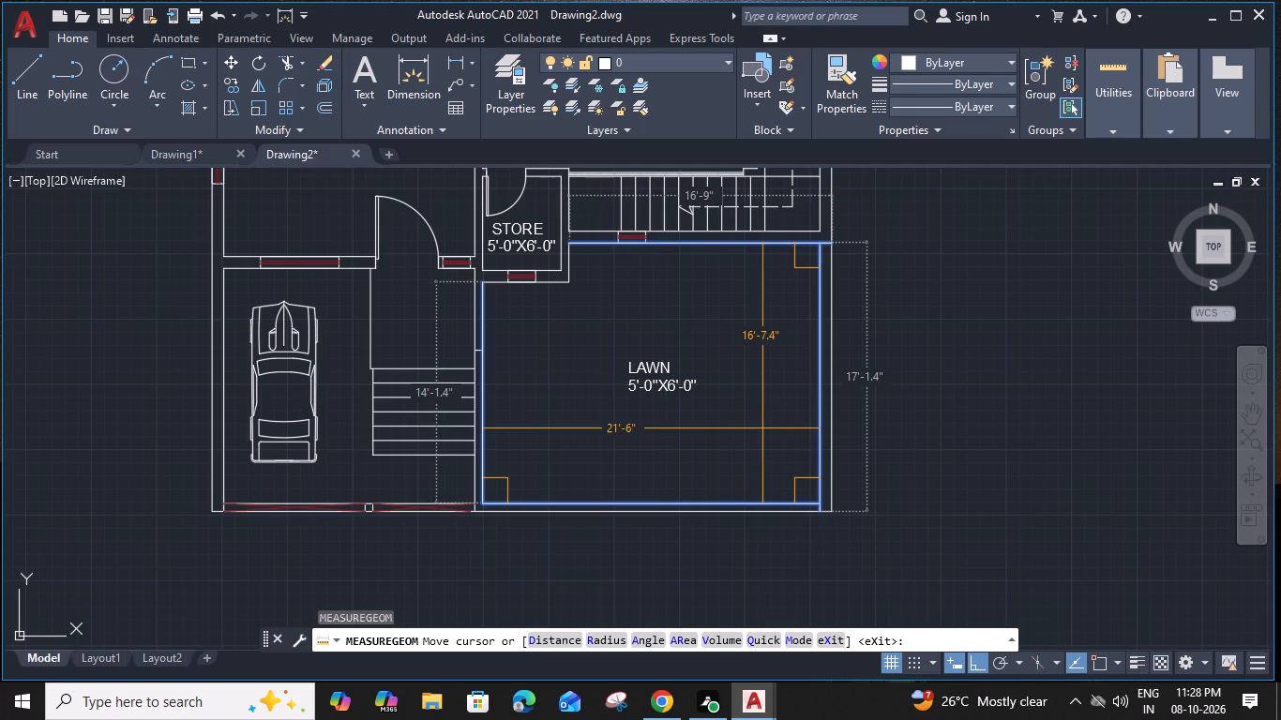
pyautogui.press('Escape')
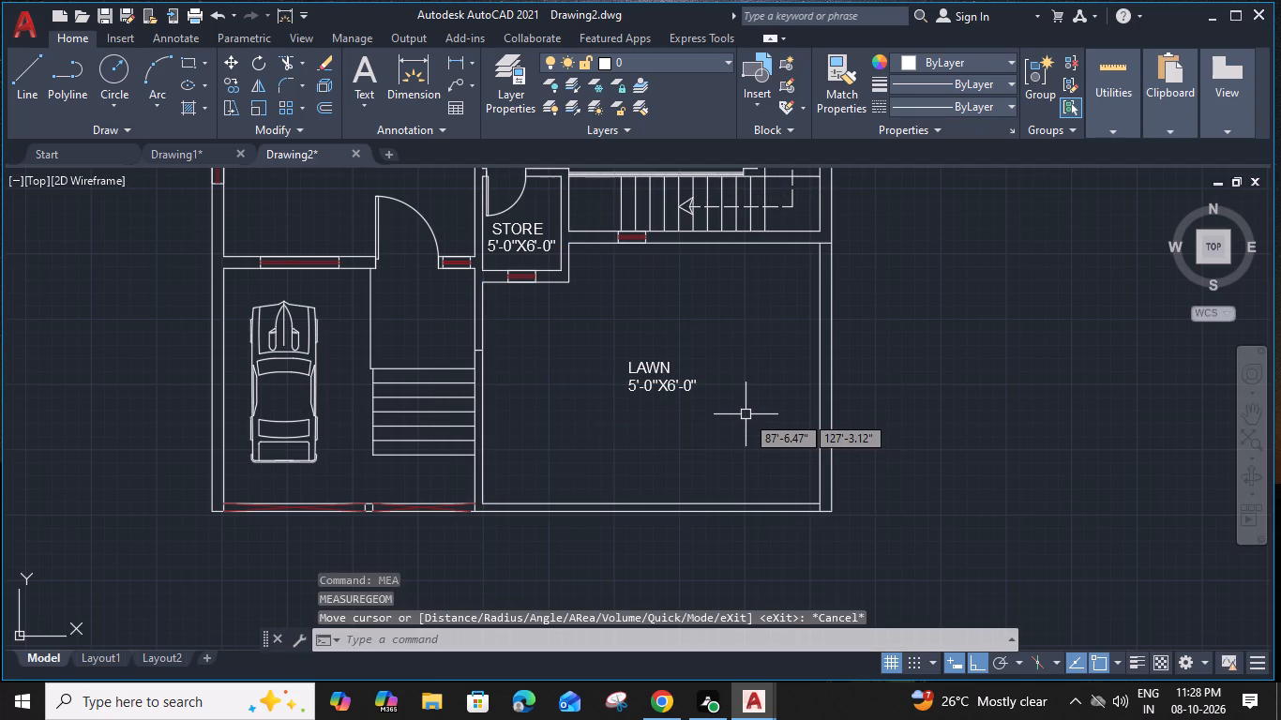
pyautogui.press('m')
pyautogui.write('EA')
pyautogui.press('space')
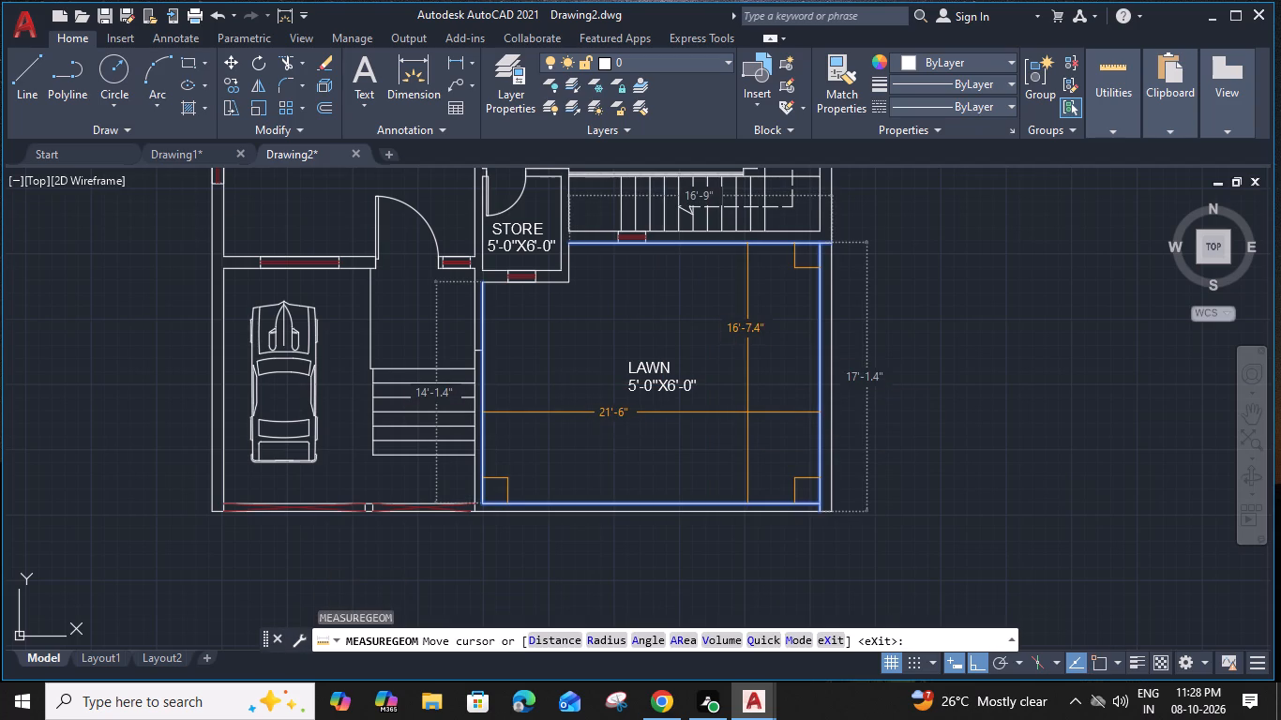
pyautogui.press('Escape')
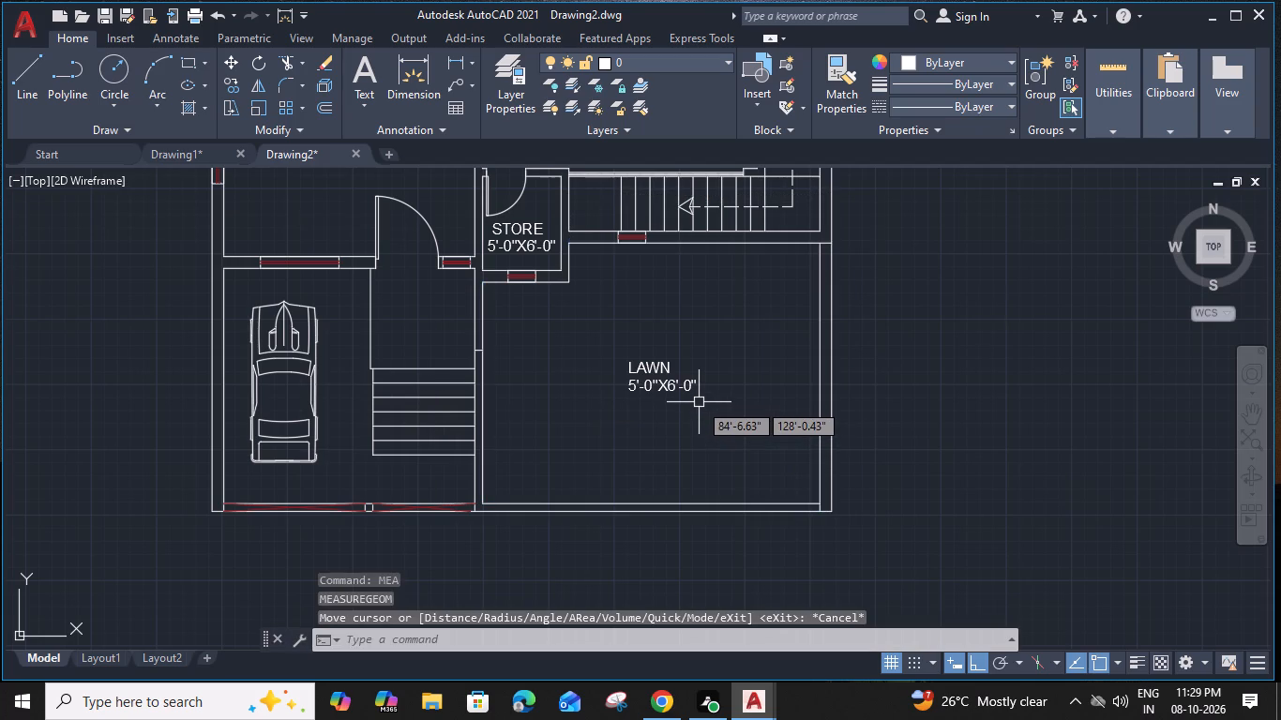
# Set the dimensions in the LAWN label to 21'-6"X16'-0".
pyautogui.click(678, 375)
pyautogui.doubleClick(675, 378)
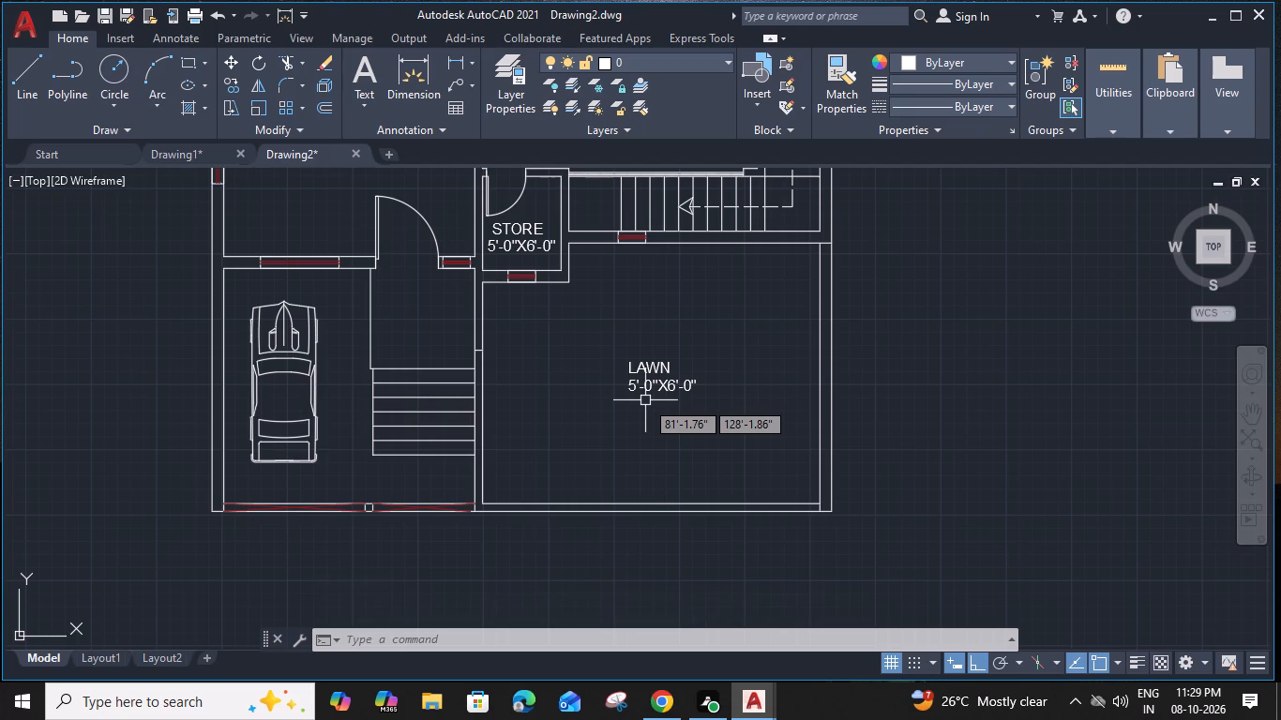
pyautogui.scroll(2, 674, 390)
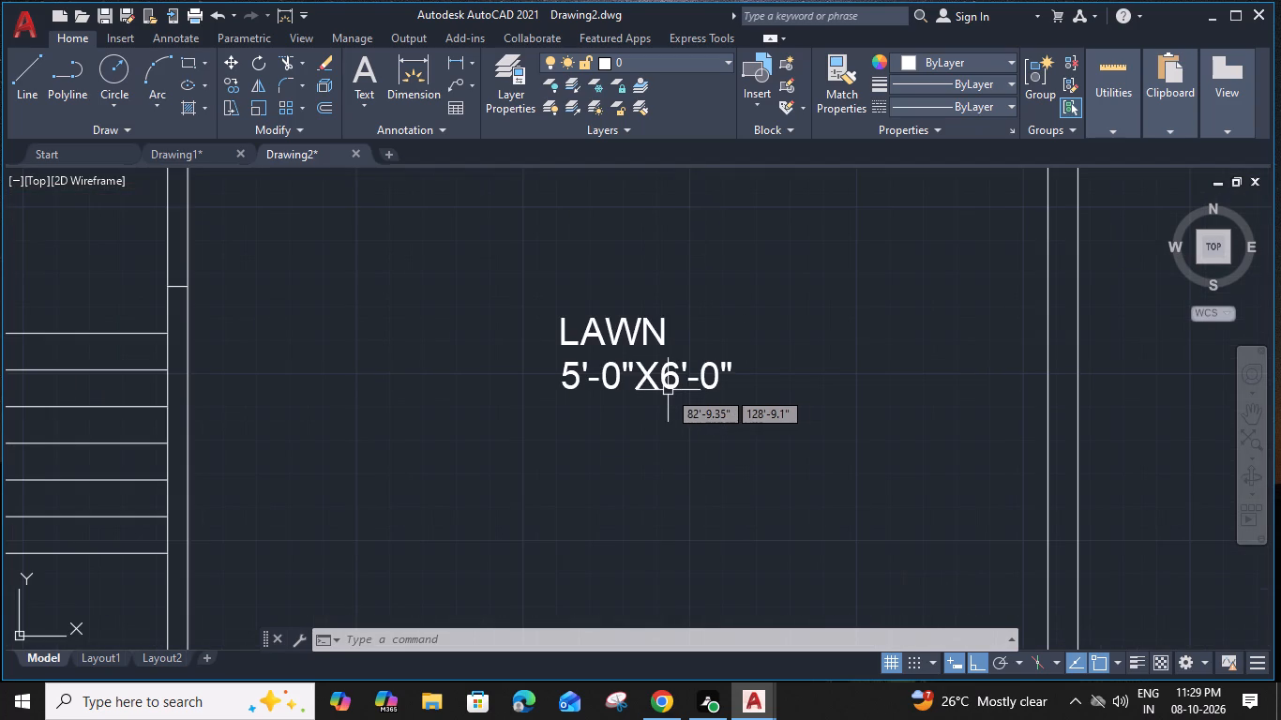
pyautogui.doubleClick(668, 383)
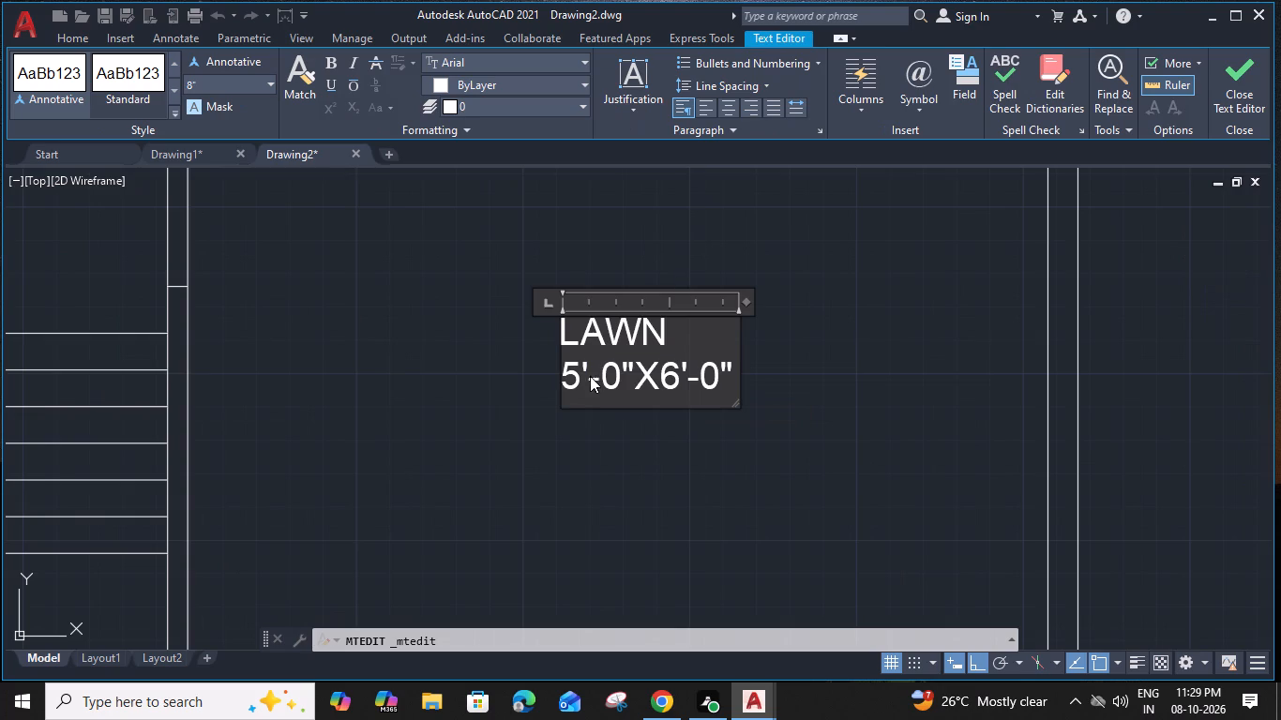
pyautogui.moveTo(580, 370); pyautogui.dragTo(557, 368)
pyautogui.press('2')
pyautogui.press('1')
pyautogui.scroll(-3, 539, 502)
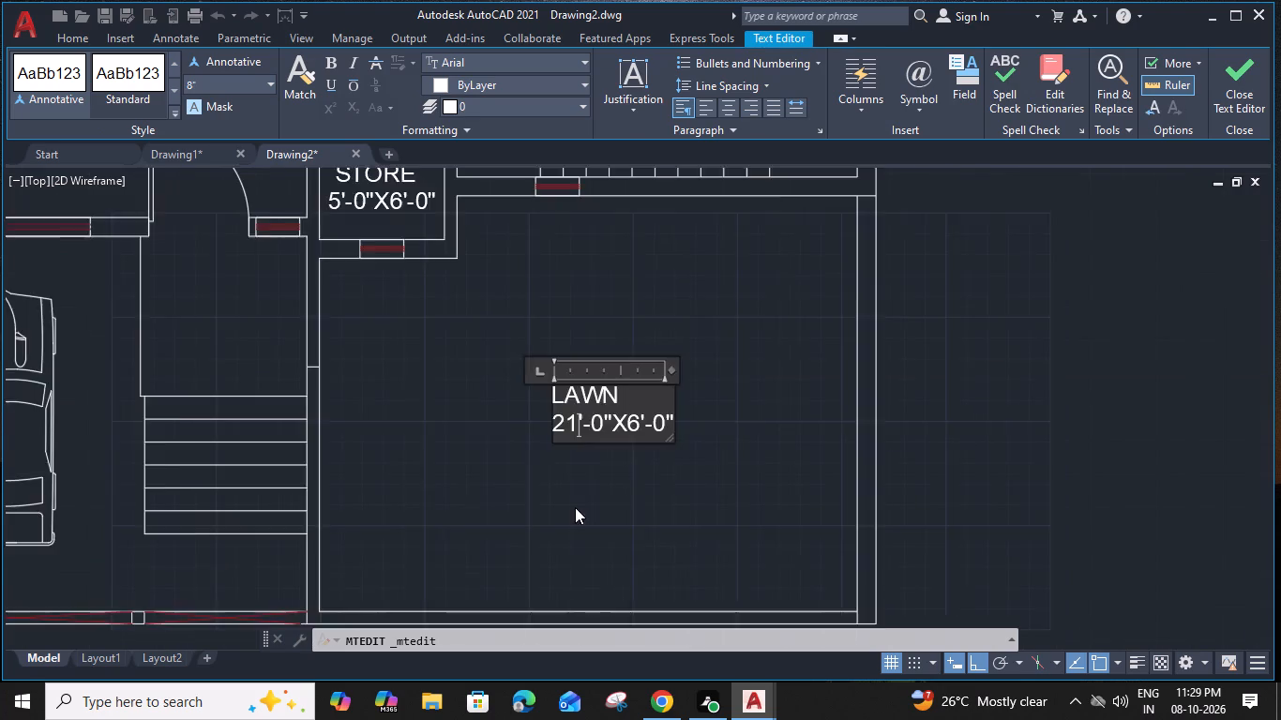
pyautogui.moveTo(610, 501); pyautogui.dragTo(631, 486, button='middle')
pyautogui.scroll(3, 600, 466)
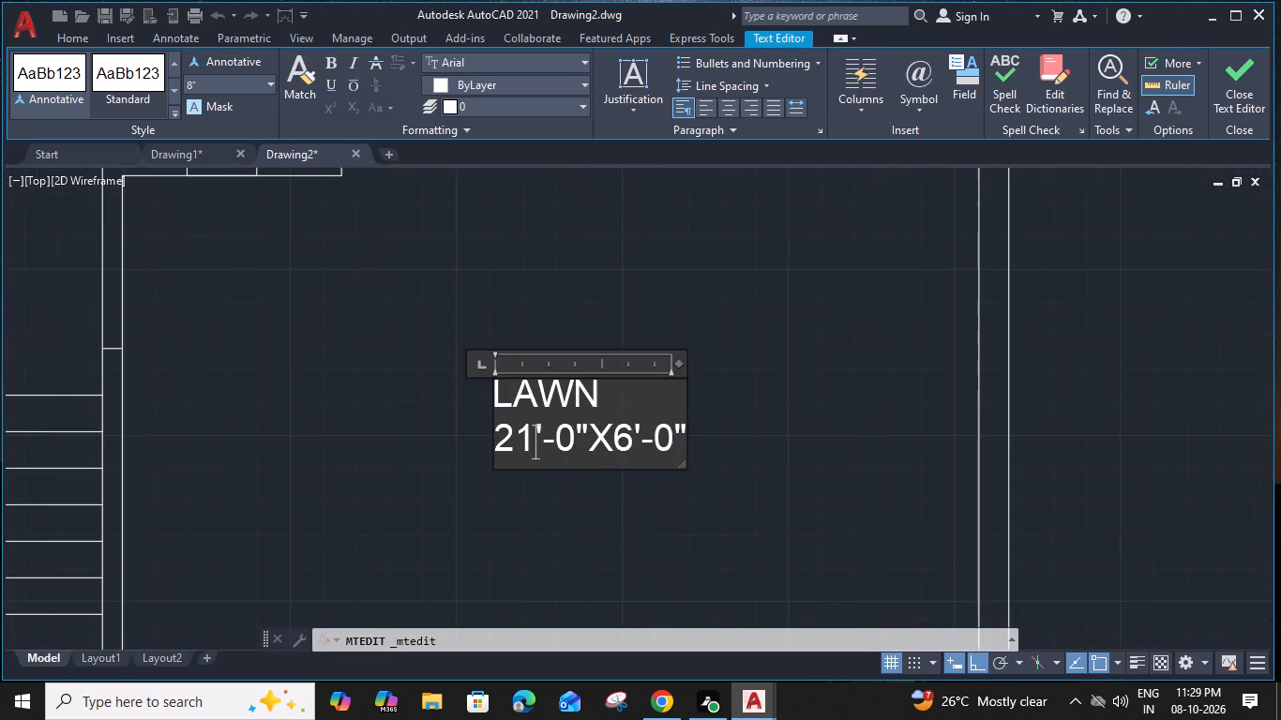
pyautogui.click(622, 442)
pyautogui.press('1')
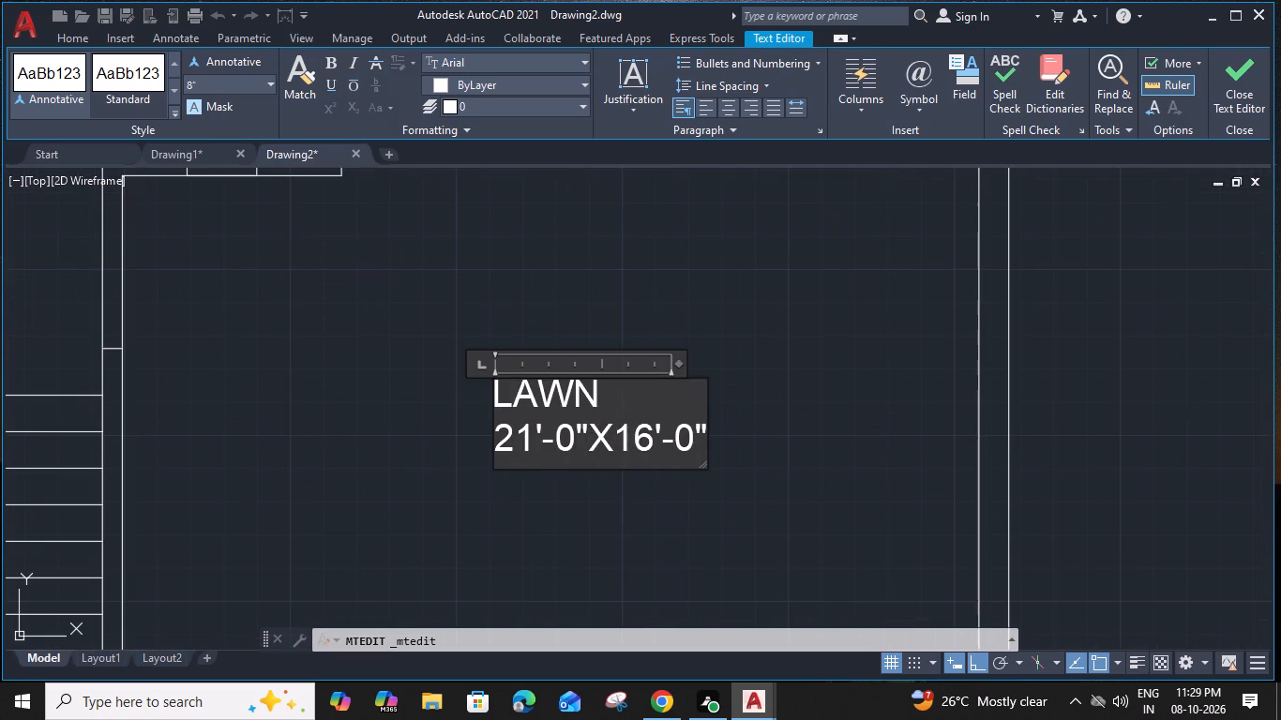
pyautogui.moveTo(579, 445); pyautogui.dragTo(565, 437)
pyautogui.moveTo(573, 439); pyautogui.dragTo(561, 439)
pyautogui.press('6')
pyautogui.click(715, 519)
# Recheck the lawn's depth and change the second dimension in the LAWN label to 16'-7".
pyautogui.scroll(-2, 723, 501)
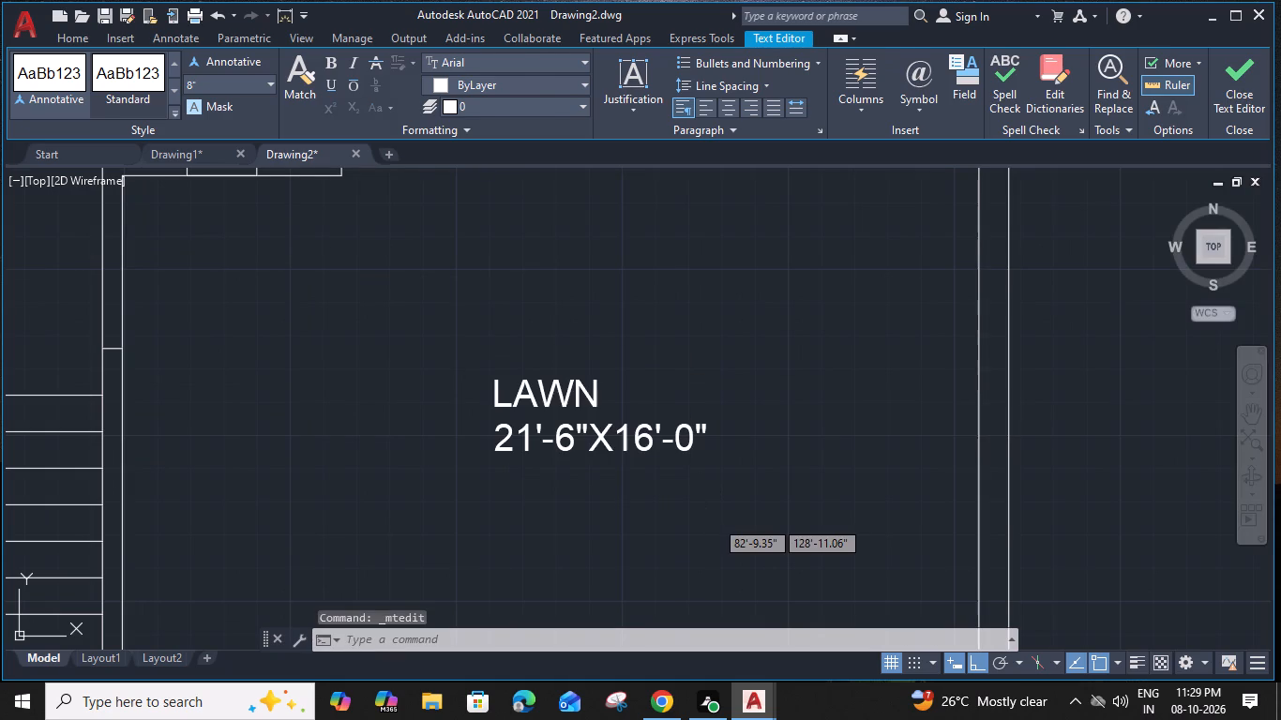
pyautogui.moveTo(728, 498); pyautogui.dragTo(721, 438, button='middle')
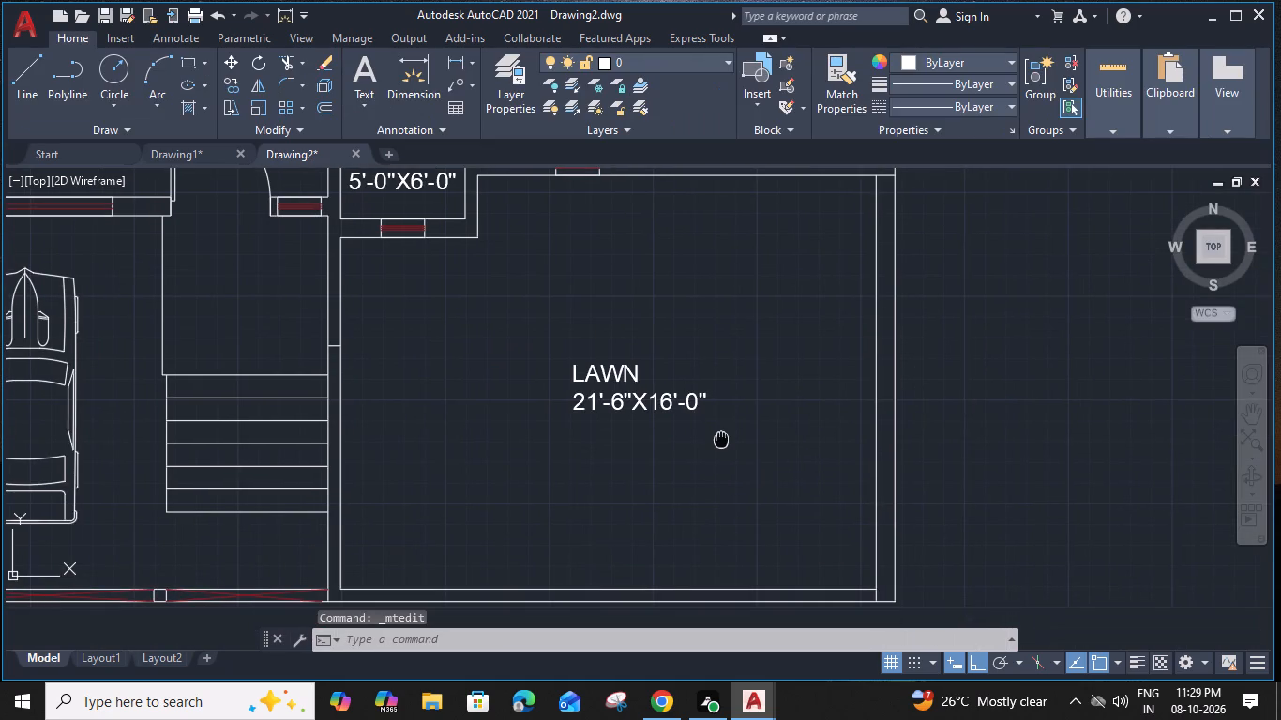
pyautogui.write('MEA')
pyautogui.press('space')
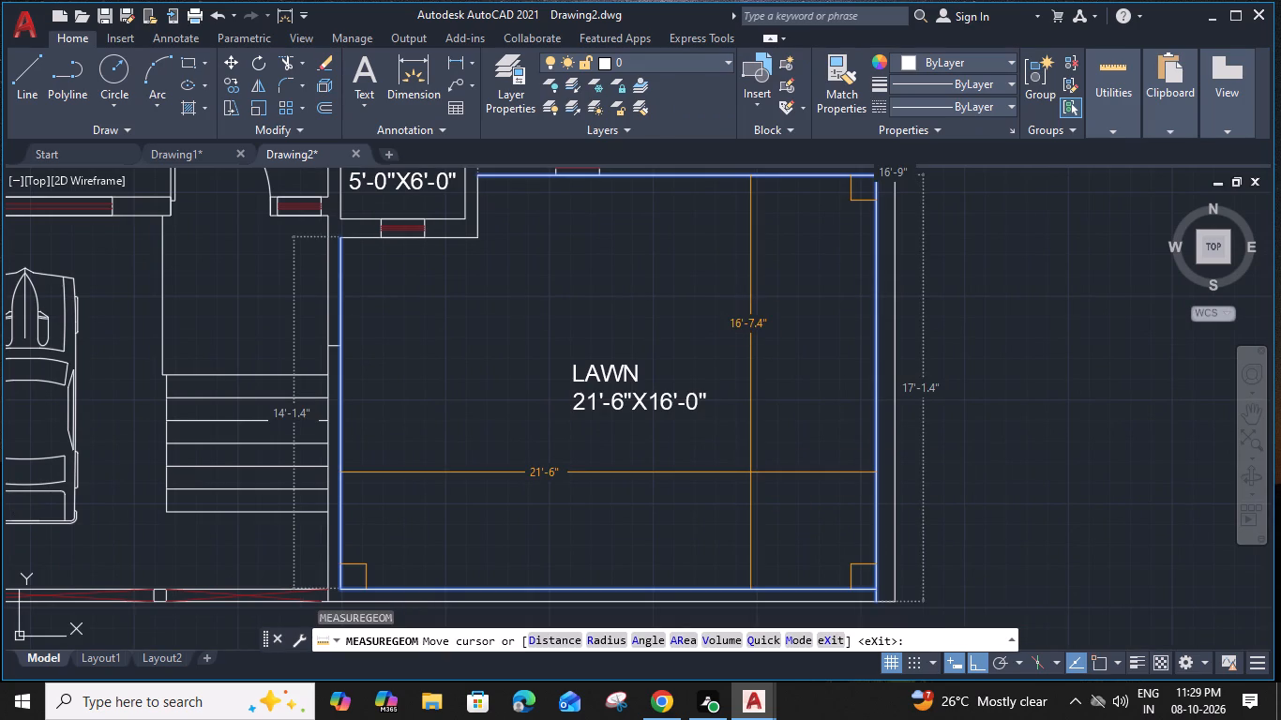
pyautogui.press('Escape')
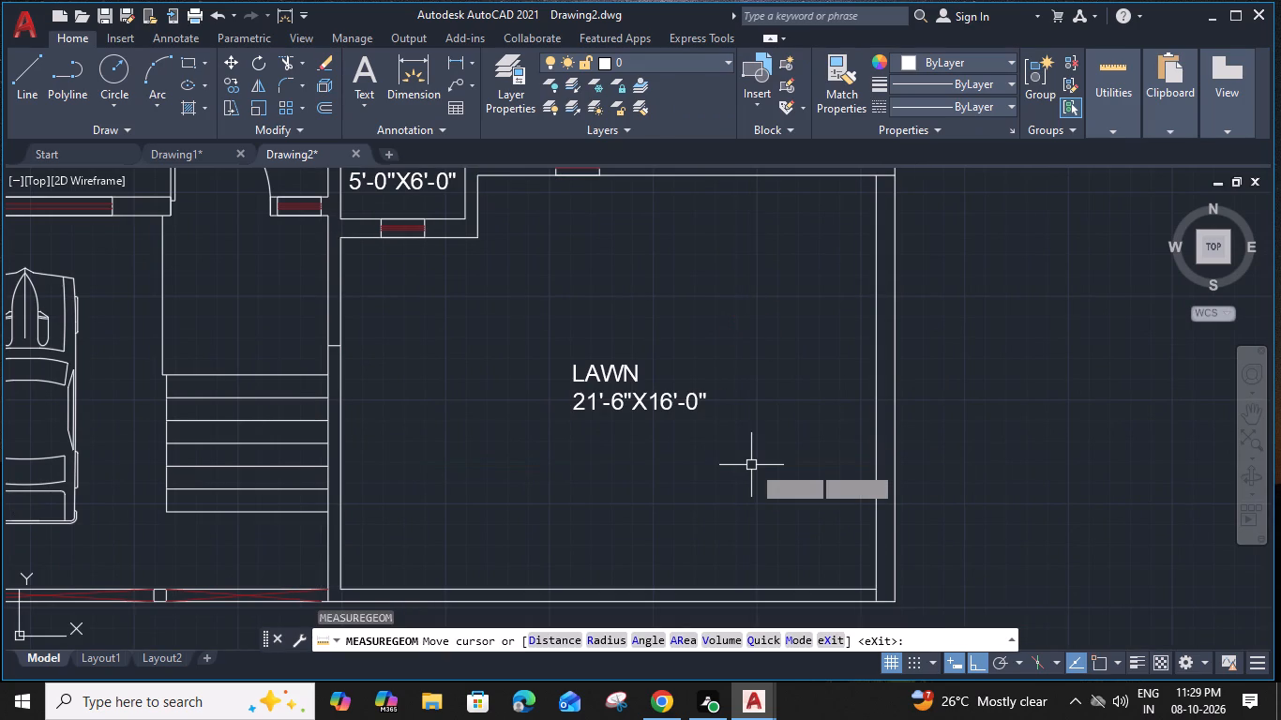
pyautogui.doubleClick(686, 404)
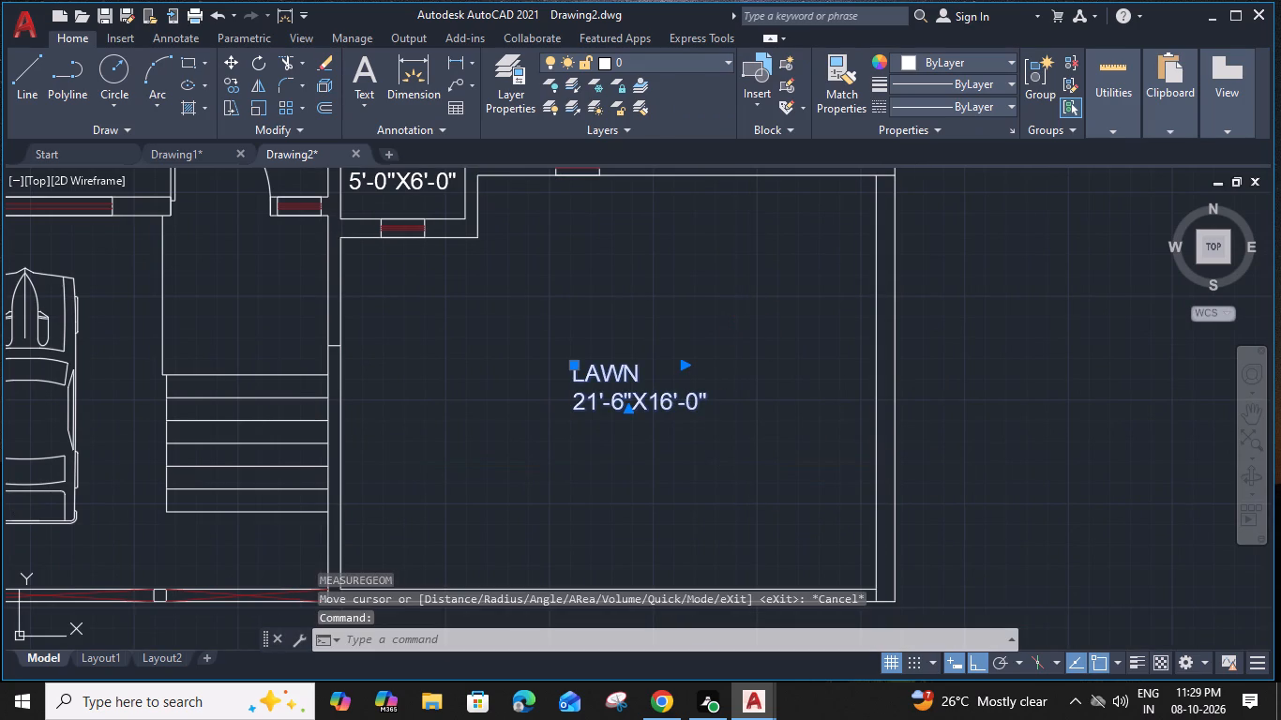
pyautogui.scroll(1, 686, 404)
pyautogui.moveTo(708, 409); pyautogui.dragTo(691, 405)
pyautogui.press('7')
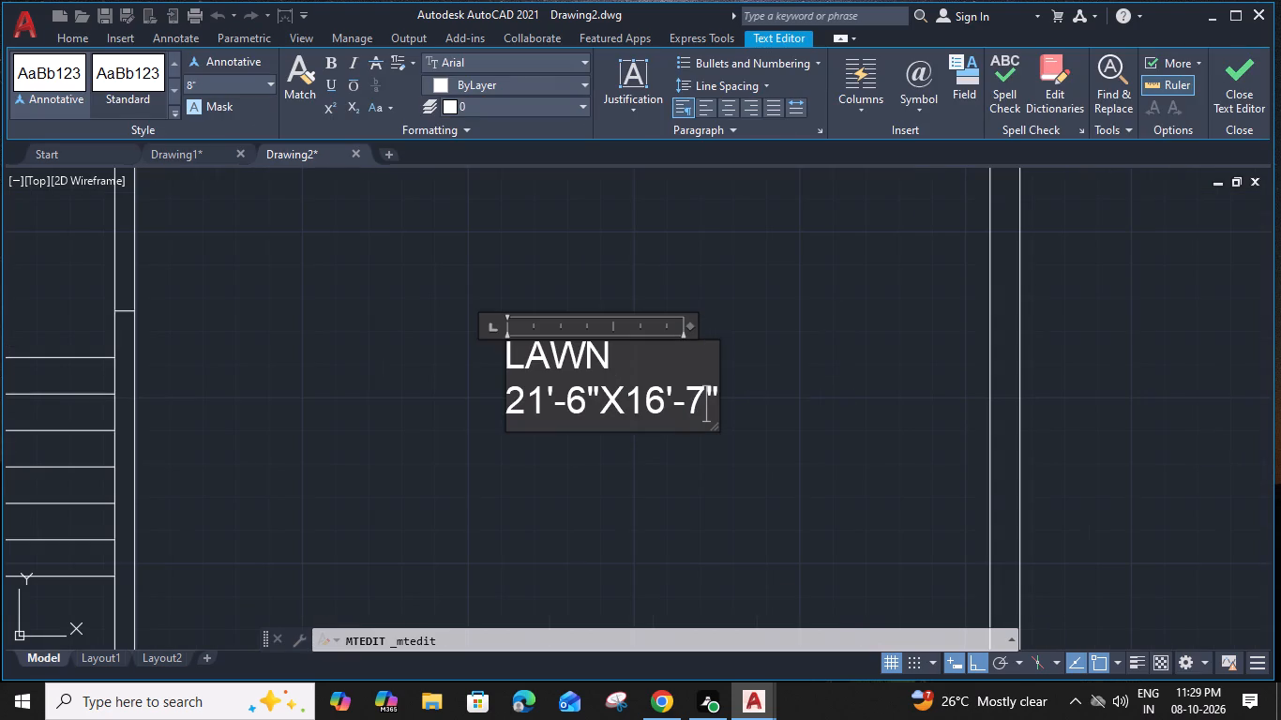
# Centre the word LAWN above its dimensions with leading spaces and widen the label's text frame to fit.
pyautogui.click(509, 352)
pyautogui.press('space')
pyautogui.press('space')
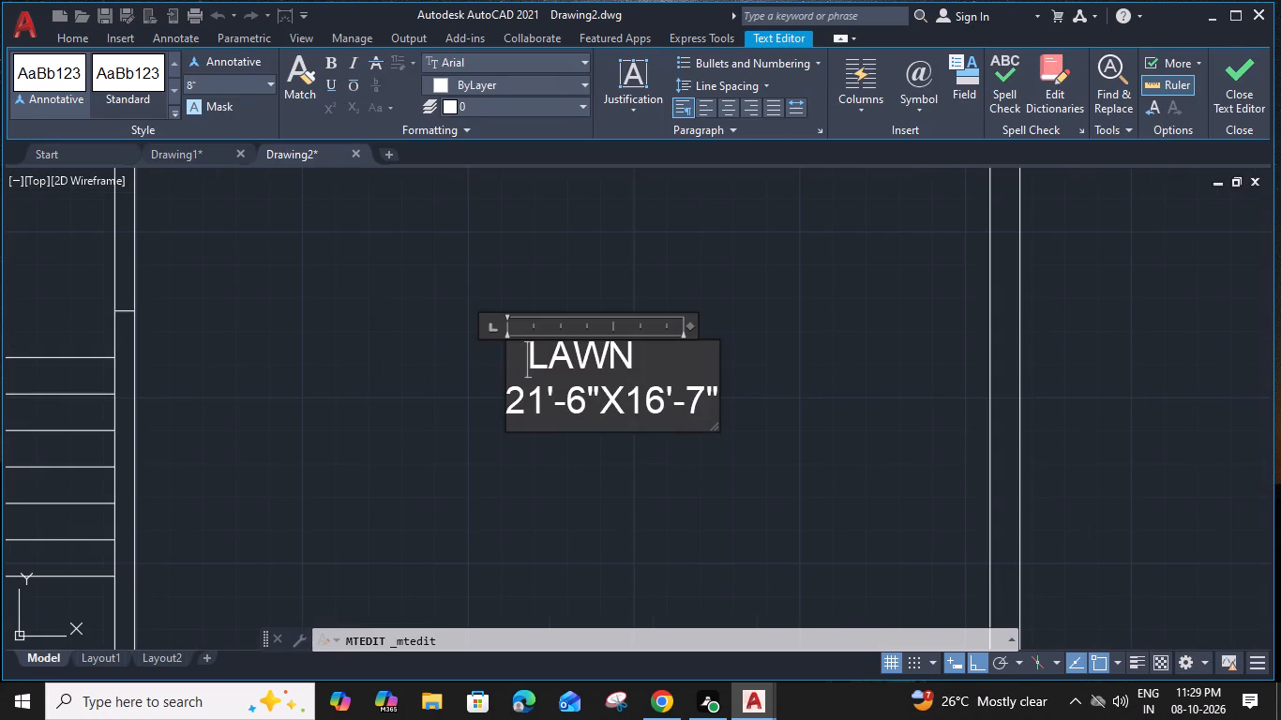
pyautogui.press('space')
pyautogui.click(696, 323)
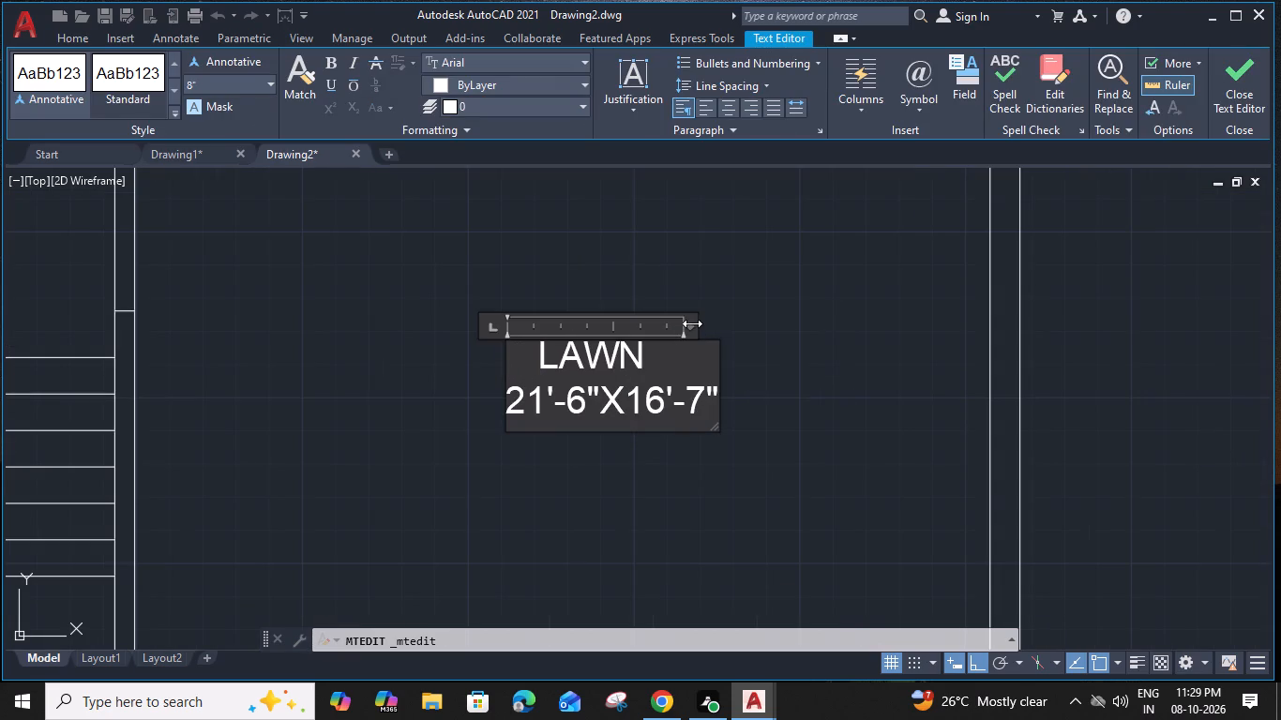
pyautogui.moveTo(692, 323); pyautogui.dragTo(736, 325)
pyautogui.press('space')
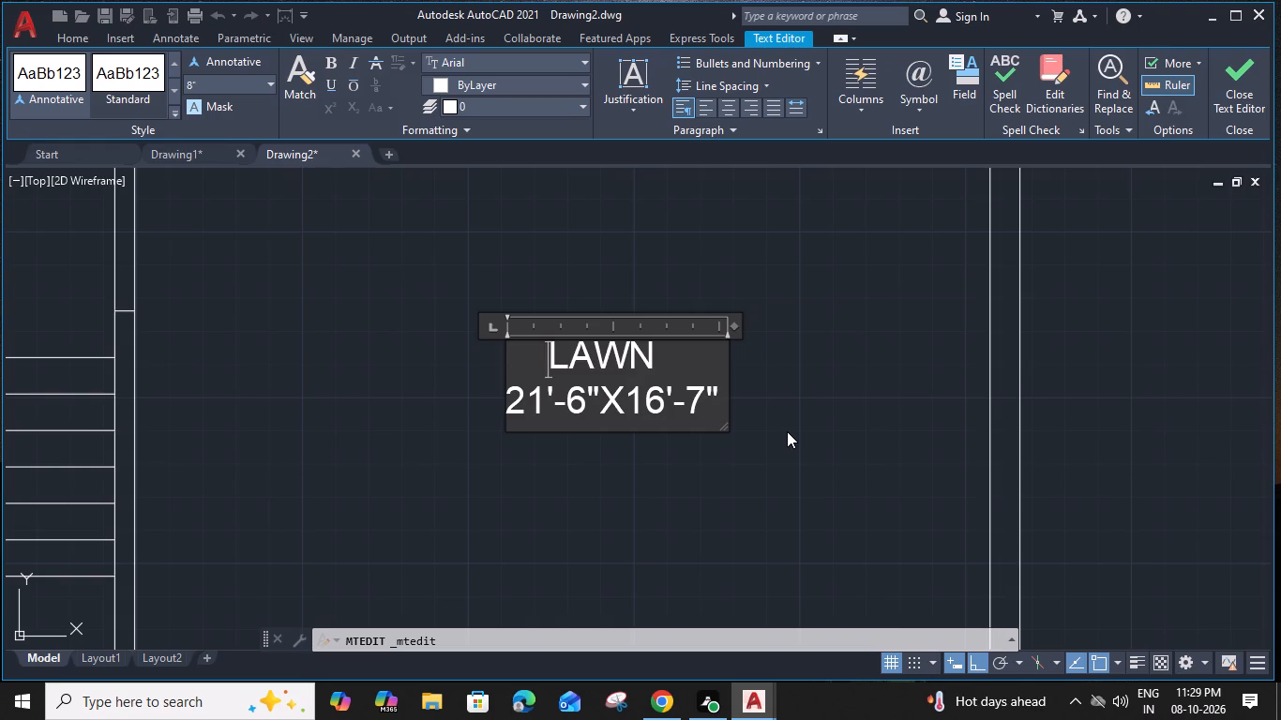
pyautogui.click(806, 487)
# Copy the LAWN label about 15'-8" straight west onto the top of the entrance steps.
pyautogui.scroll(-1, 805, 487)
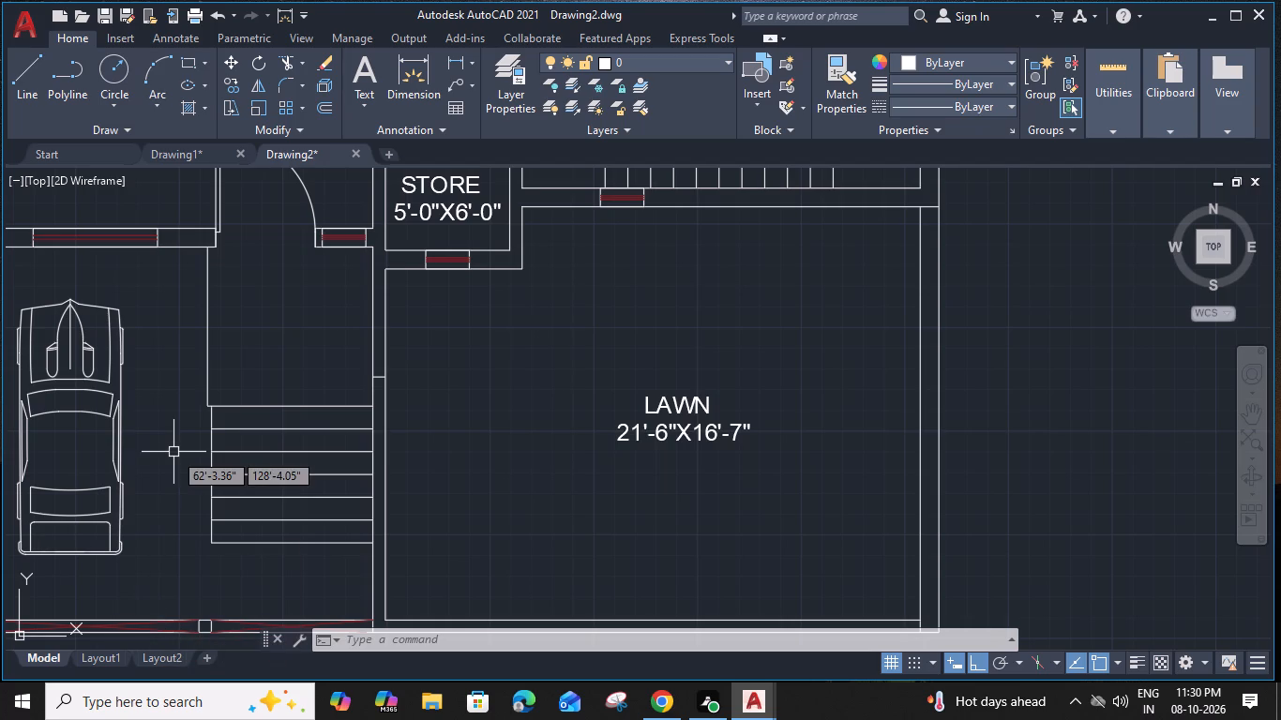
pyautogui.scroll(-2, 430, 470)
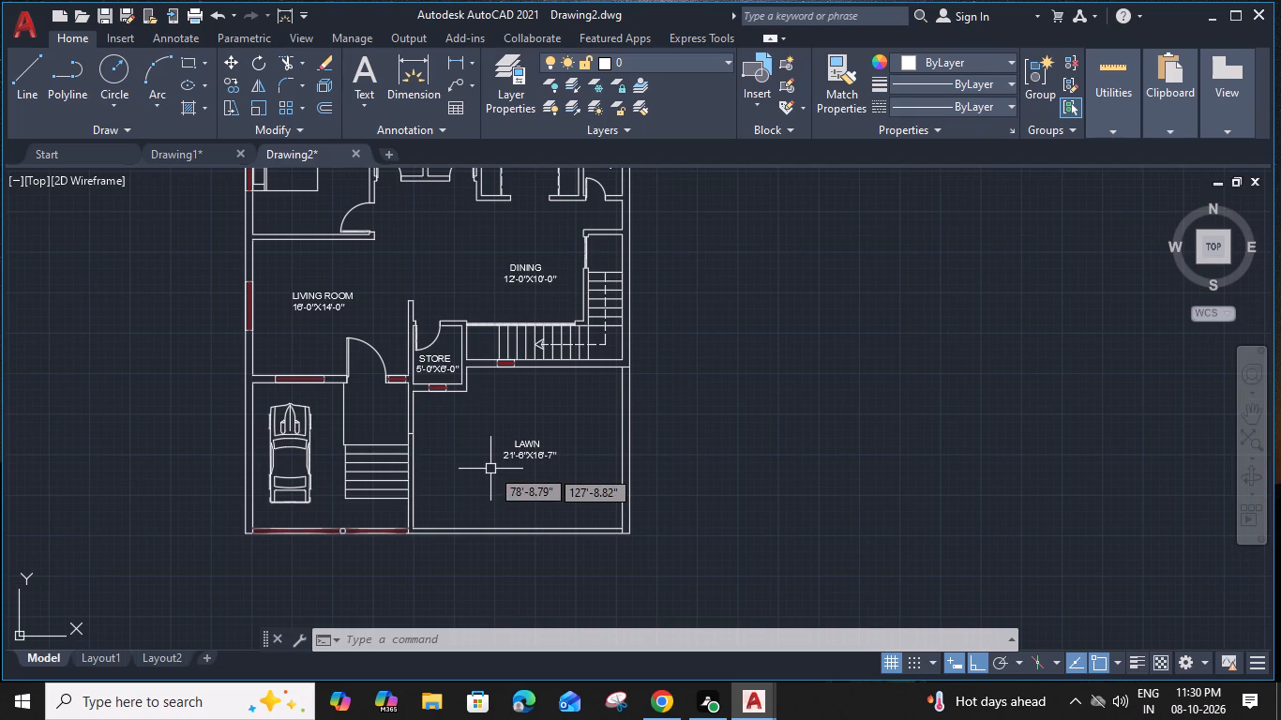
pyautogui.scroll(2, 509, 435)
pyautogui.click(528, 460)
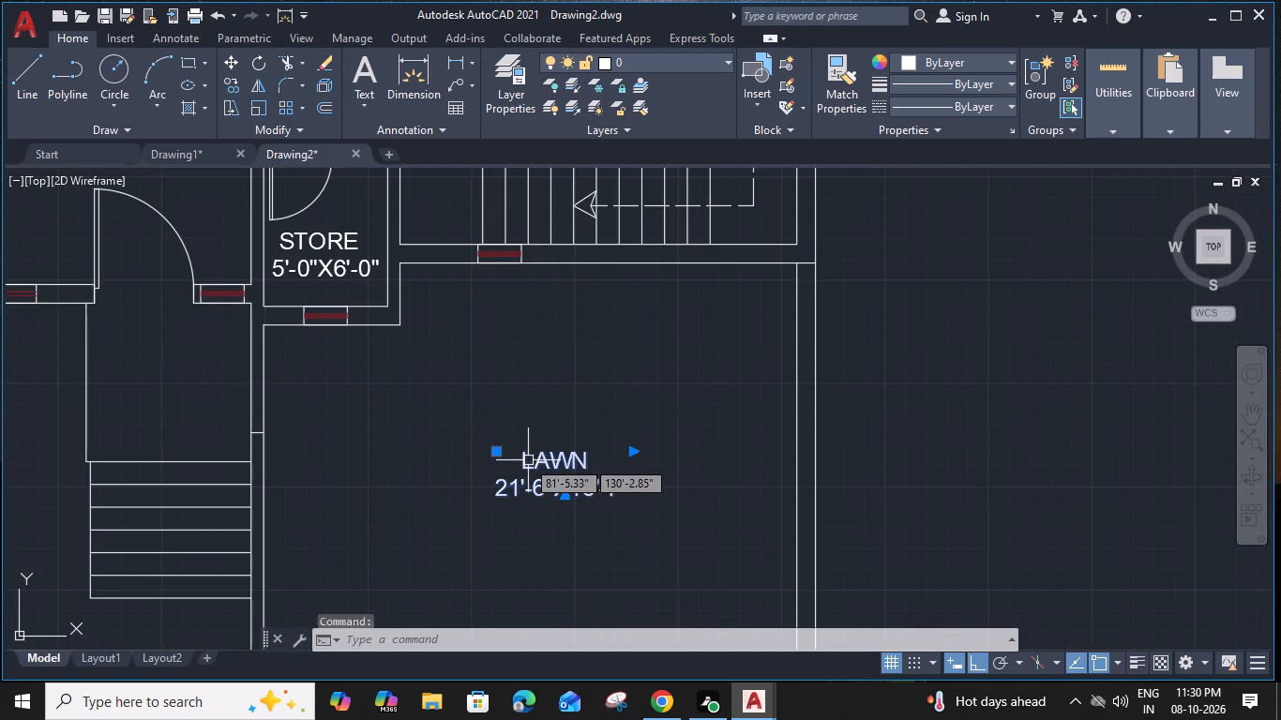
pyautogui.write('CO')
pyautogui.press('space')
pyautogui.click(524, 458)
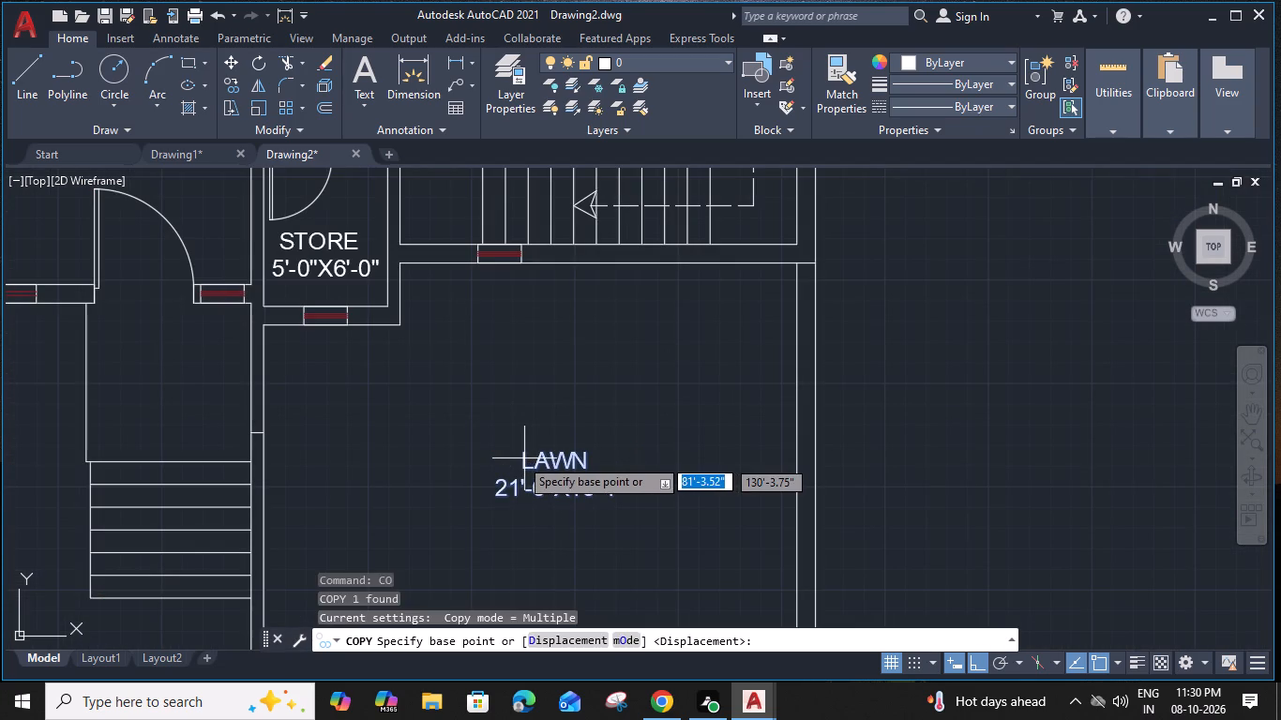
pyautogui.click(136, 440)
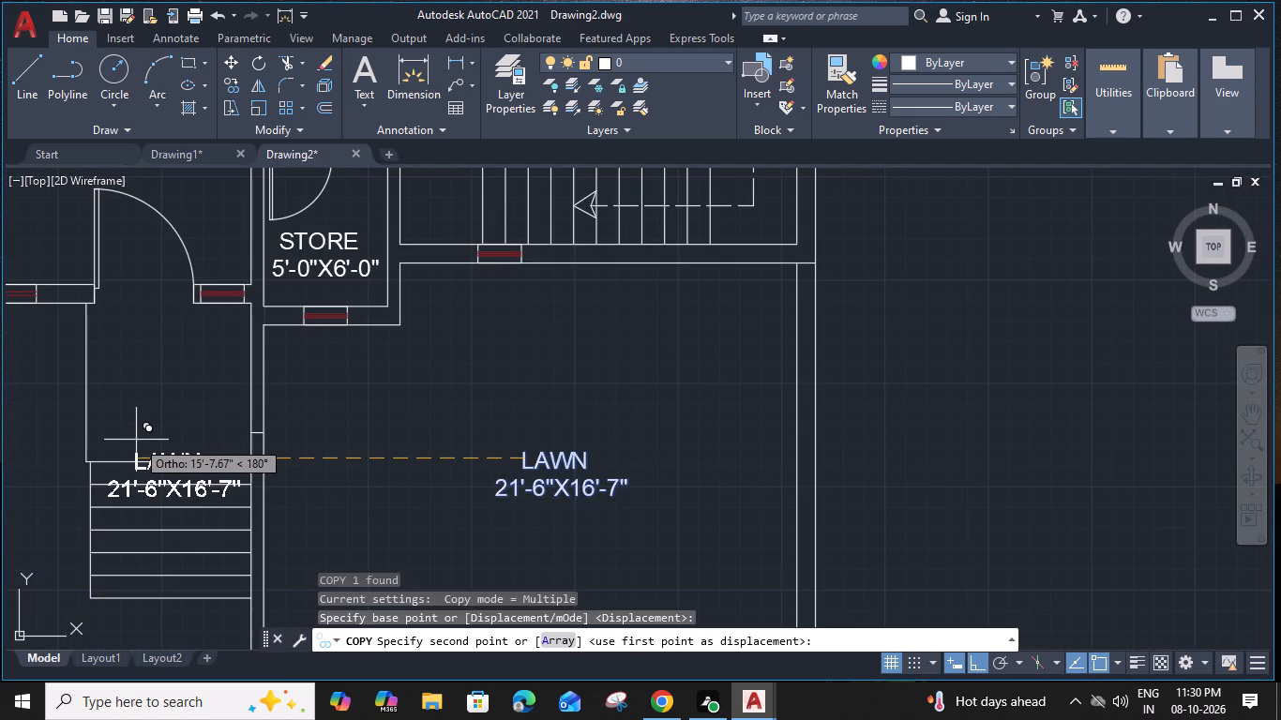
pyautogui.press('Escape')
# Move the copied LAWN label straight north, off the entrance steps and into the open entrance area above them.
pyautogui.click(168, 469)
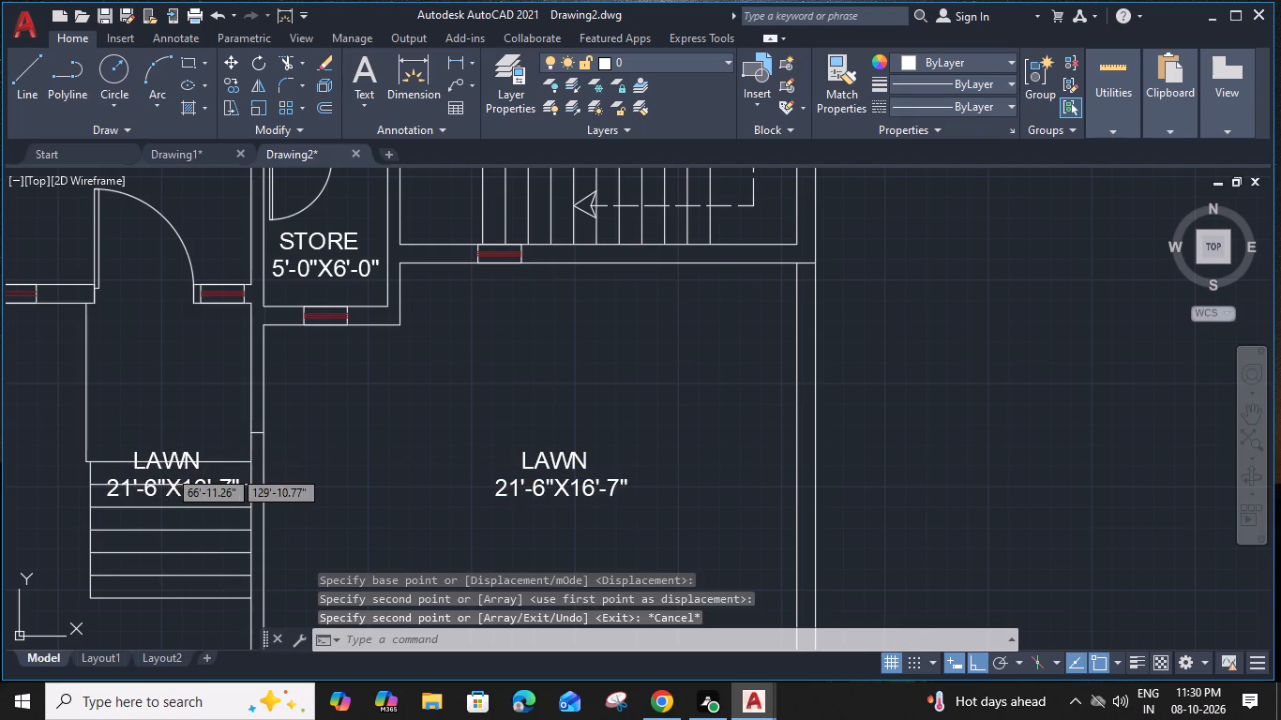
pyautogui.write('M')
pyautogui.press('space')
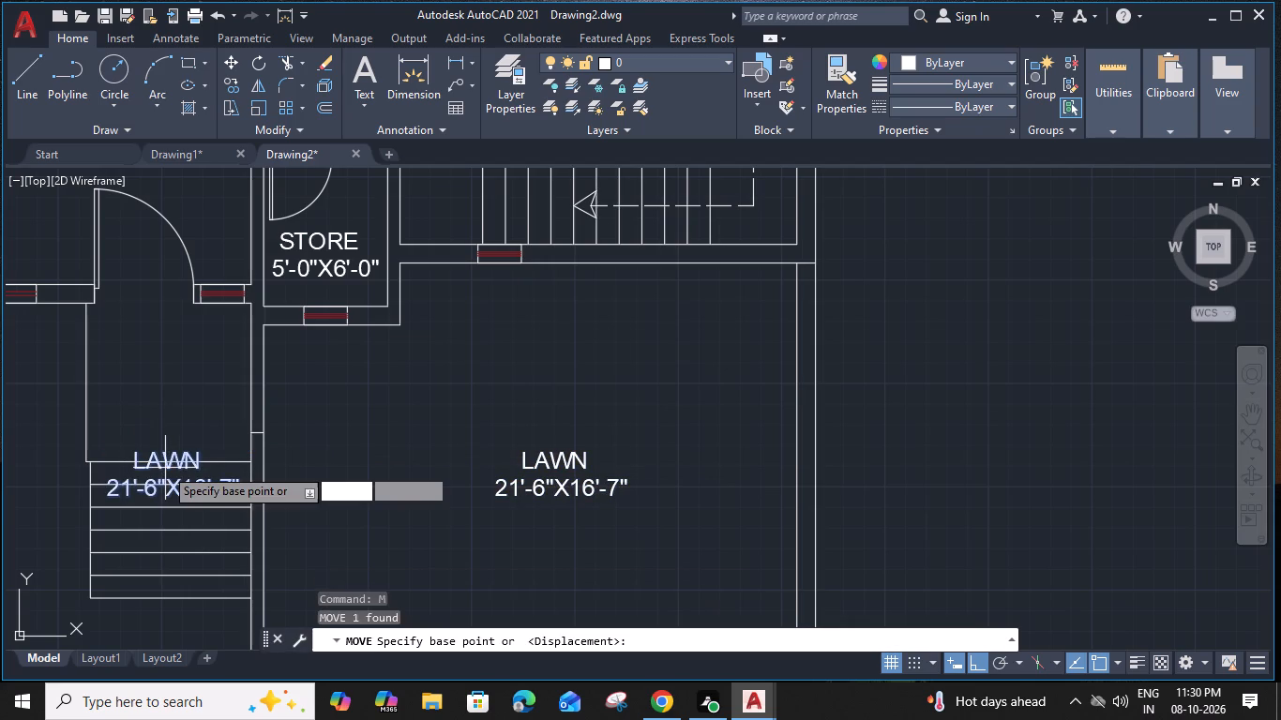
pyautogui.click(124, 439)
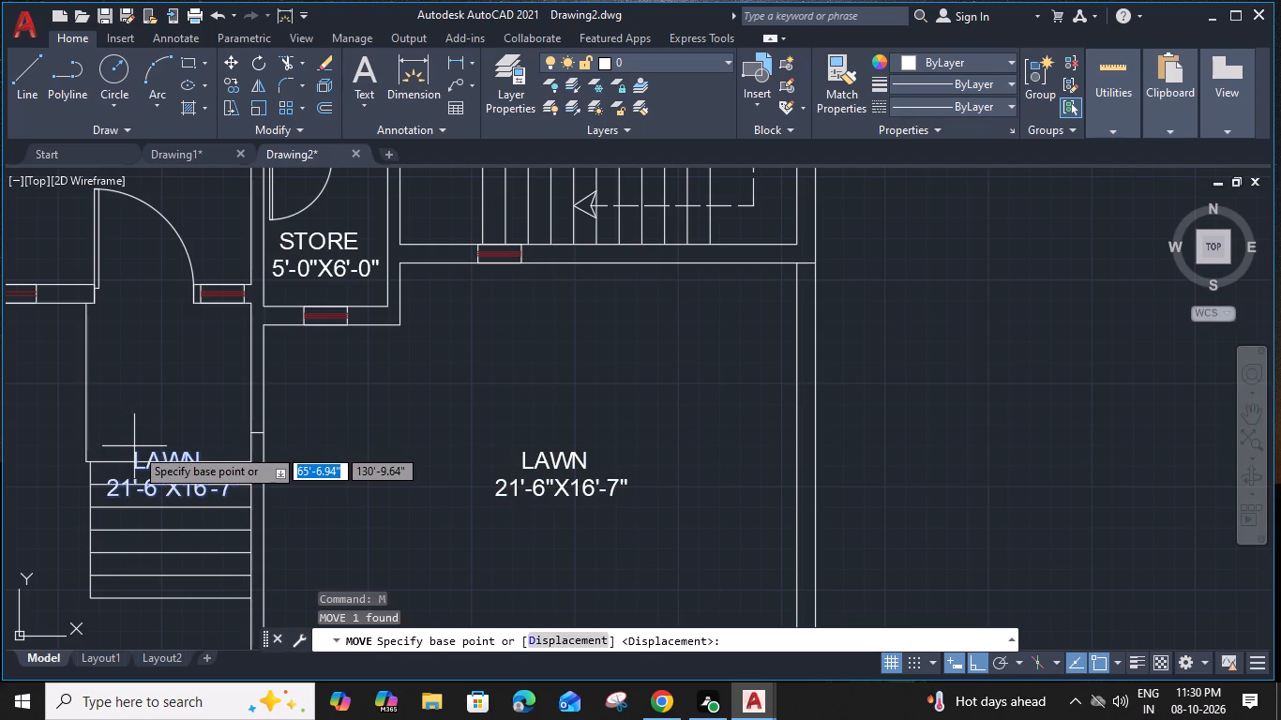
pyautogui.click(132, 374)
pyautogui.press('Escape')
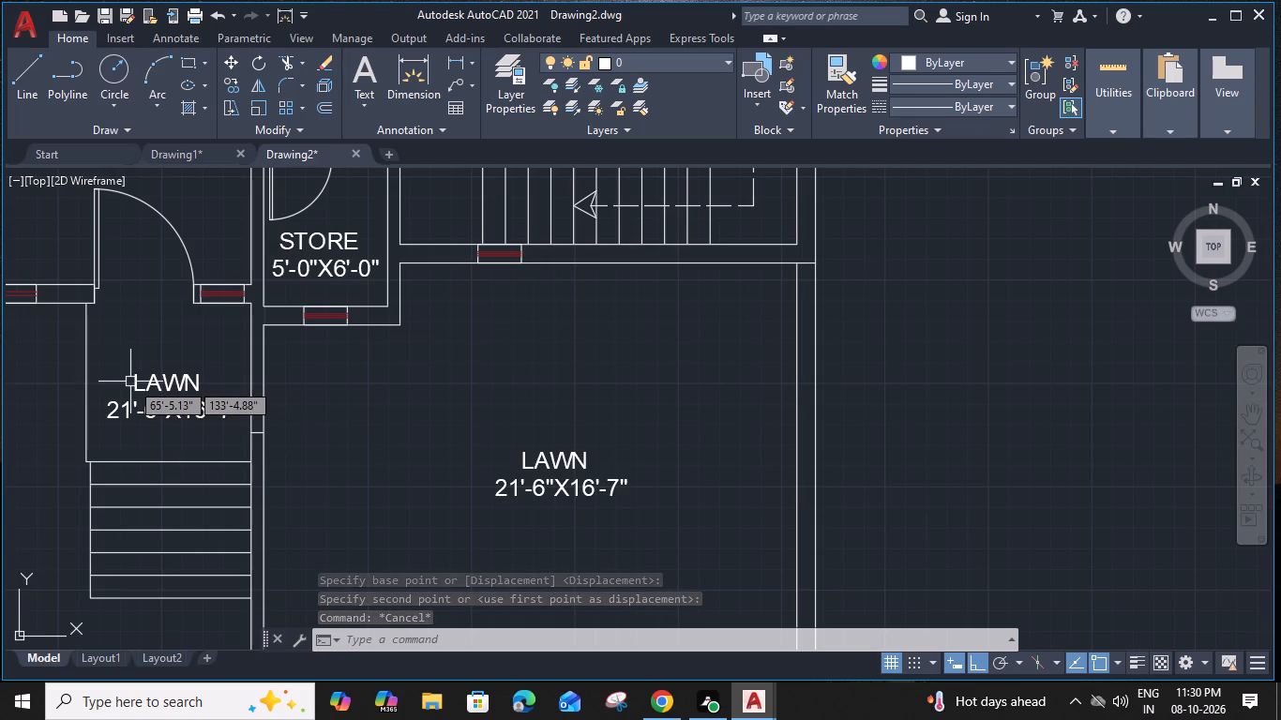
# Replace the word LAWN with PORCH in the label above the entrance steps.
pyautogui.doubleClick(153, 371)
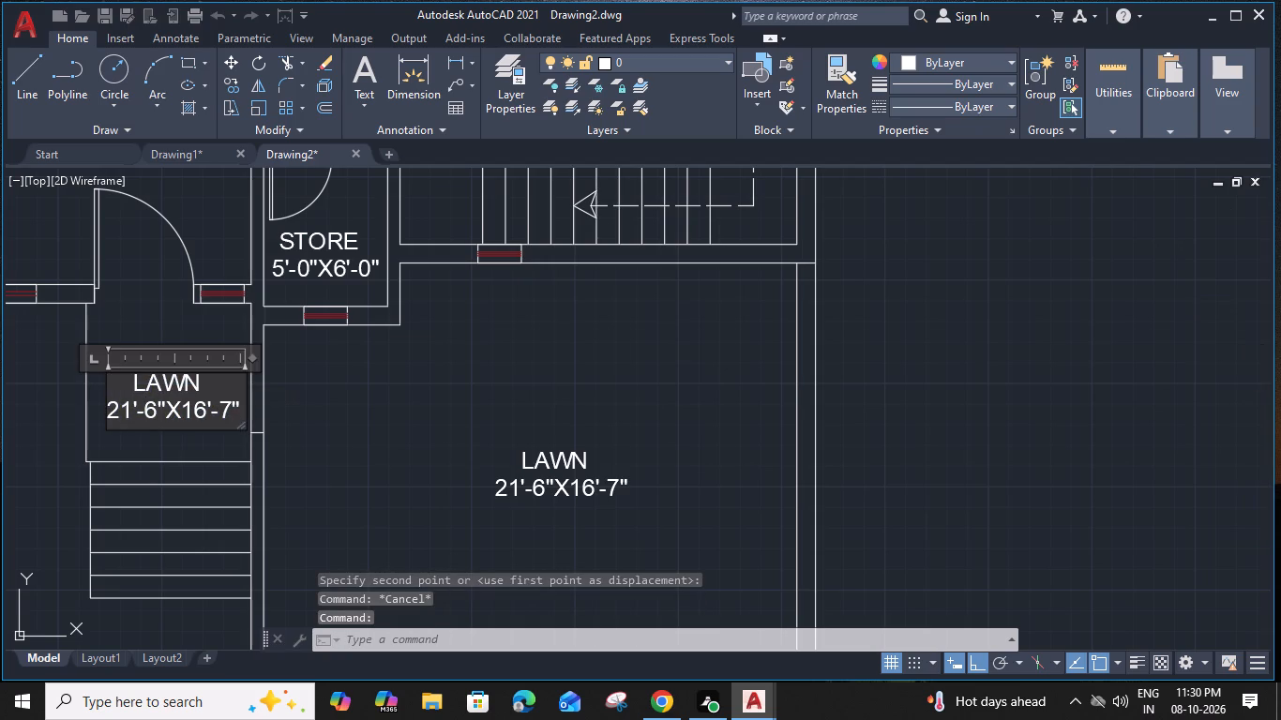
pyautogui.moveTo(217, 394); pyautogui.dragTo(135, 385)
pyautogui.press('p')
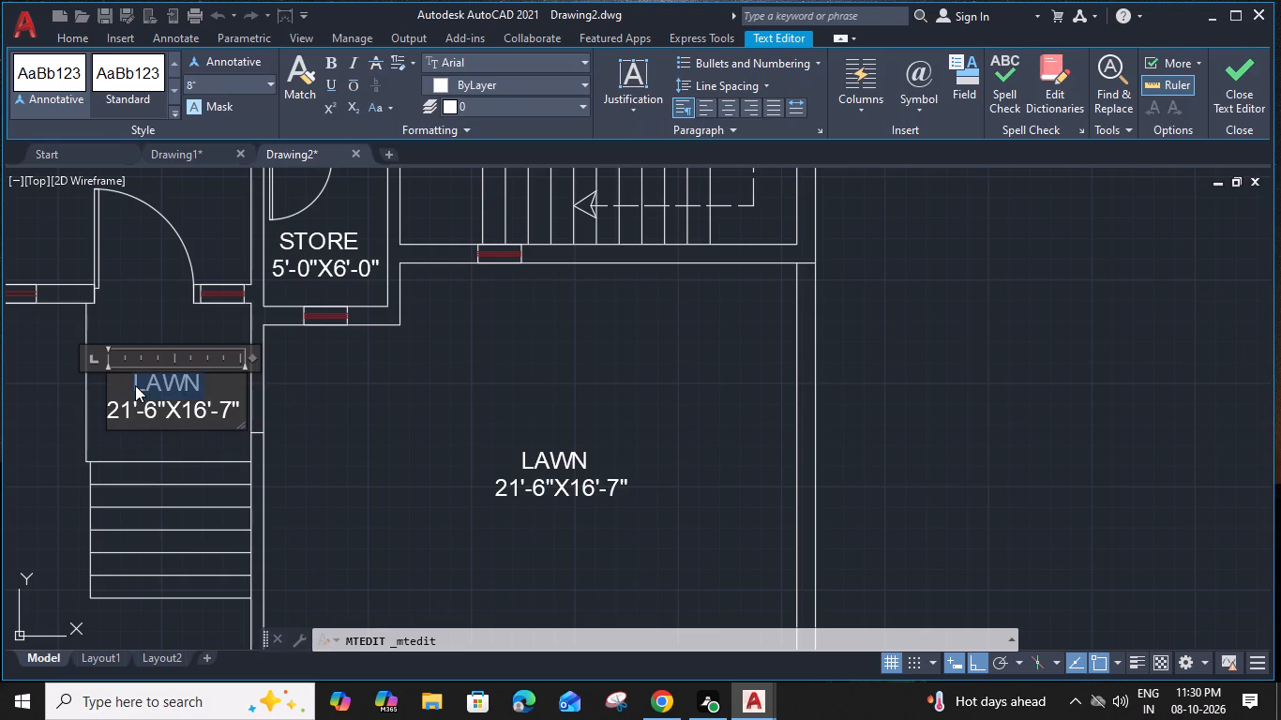
pyautogui.write('ORCH')
pyautogui.press('Return')
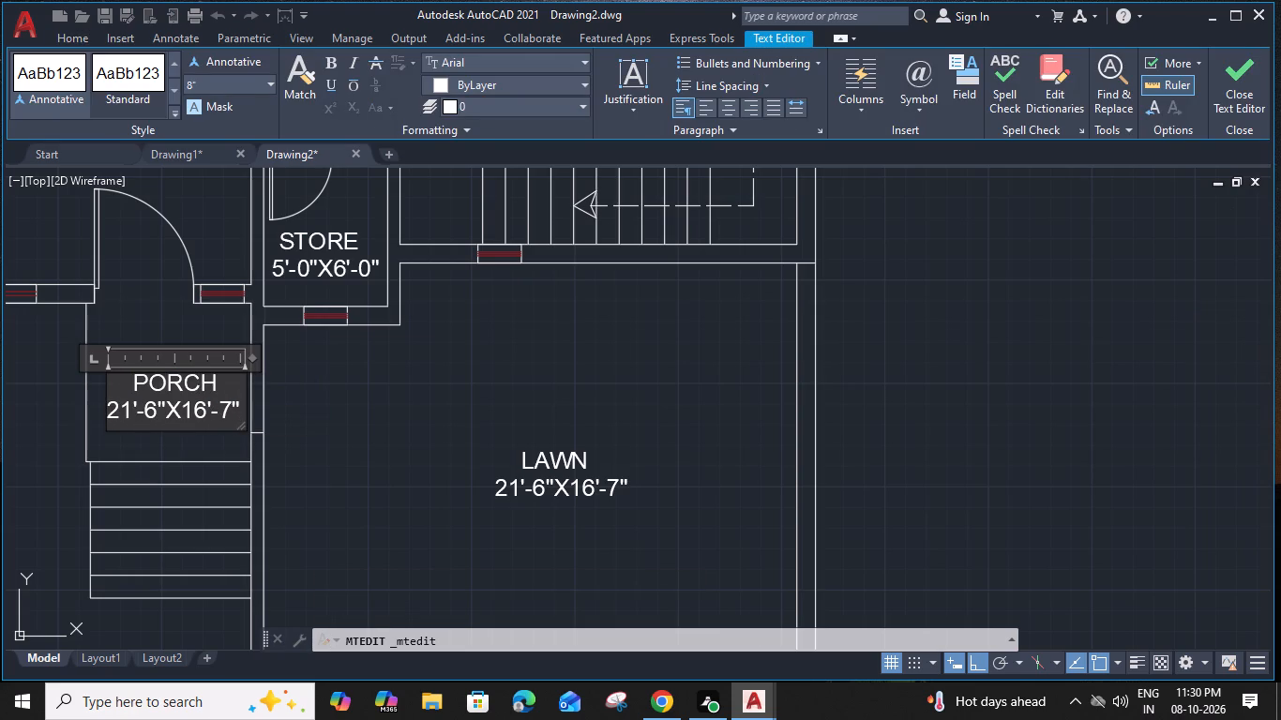
# Set the dimensions in the PORCH label to 6'-0"X8'-0".
pyautogui.moveTo(307, 452); pyautogui.dragTo(617, 392, button='middle')
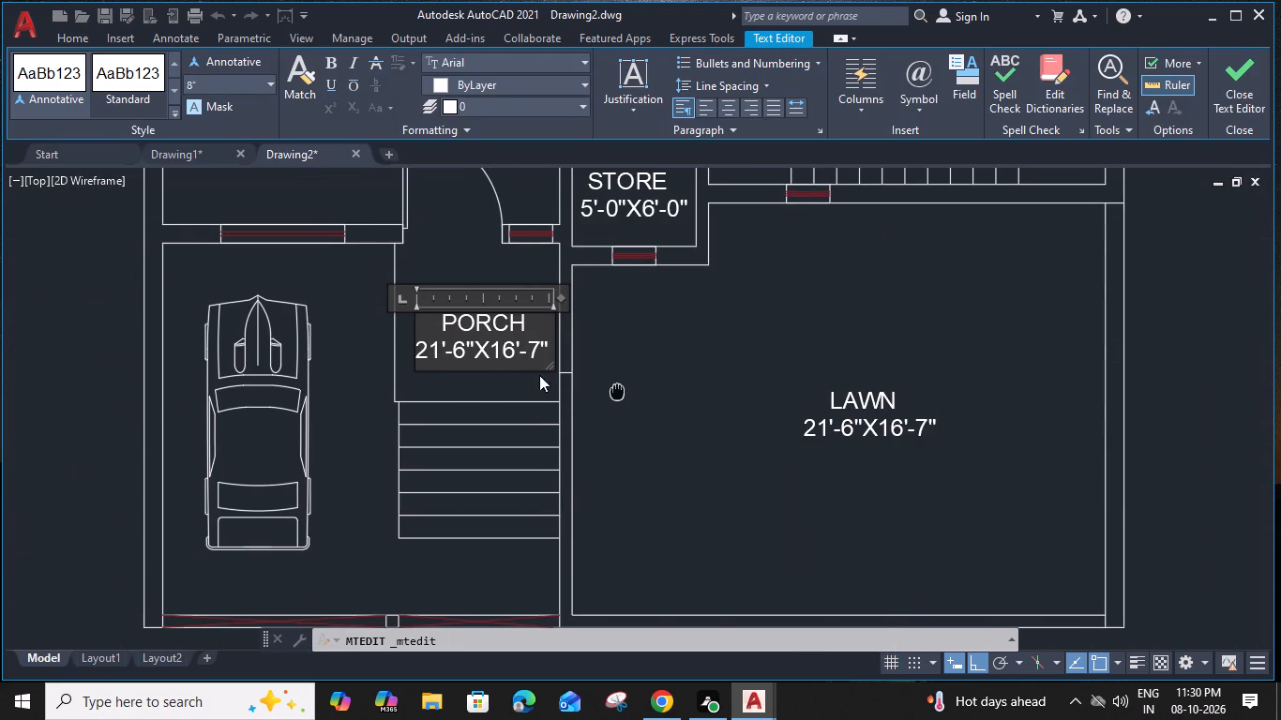
pyautogui.moveTo(438, 352); pyautogui.dragTo(408, 355)
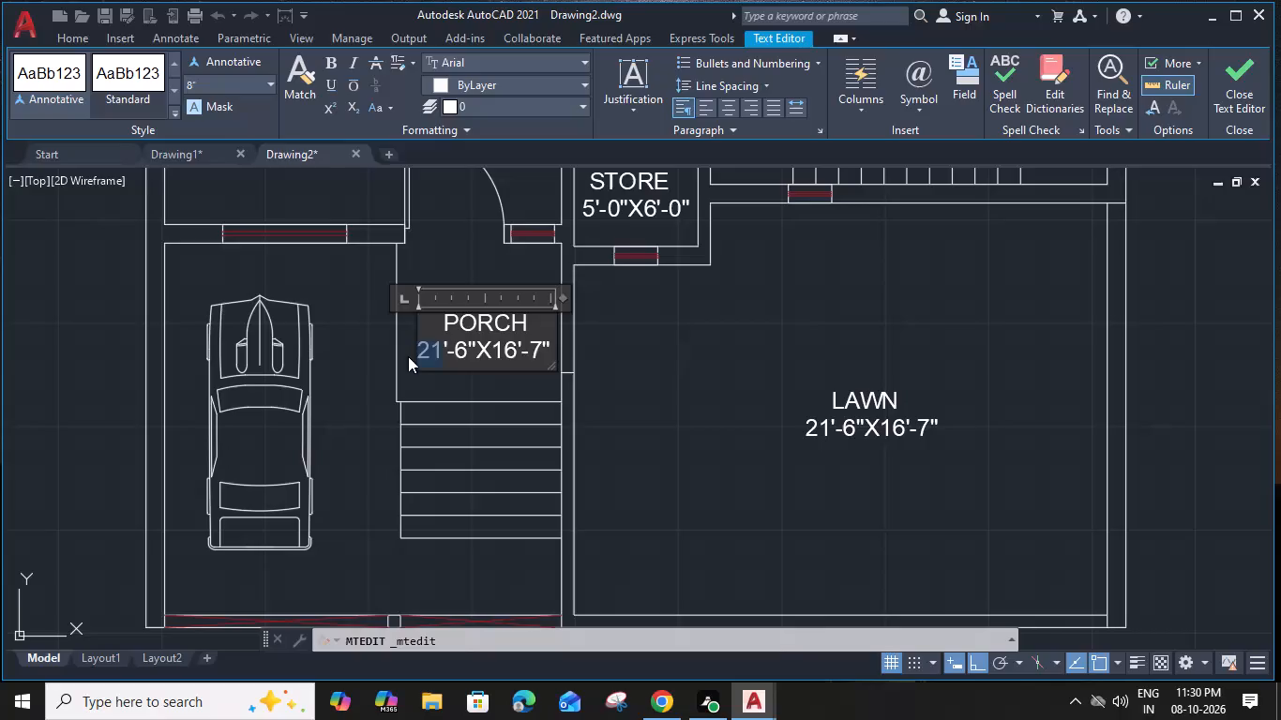
pyautogui.press('6')
pyautogui.scroll(1, 487, 344)
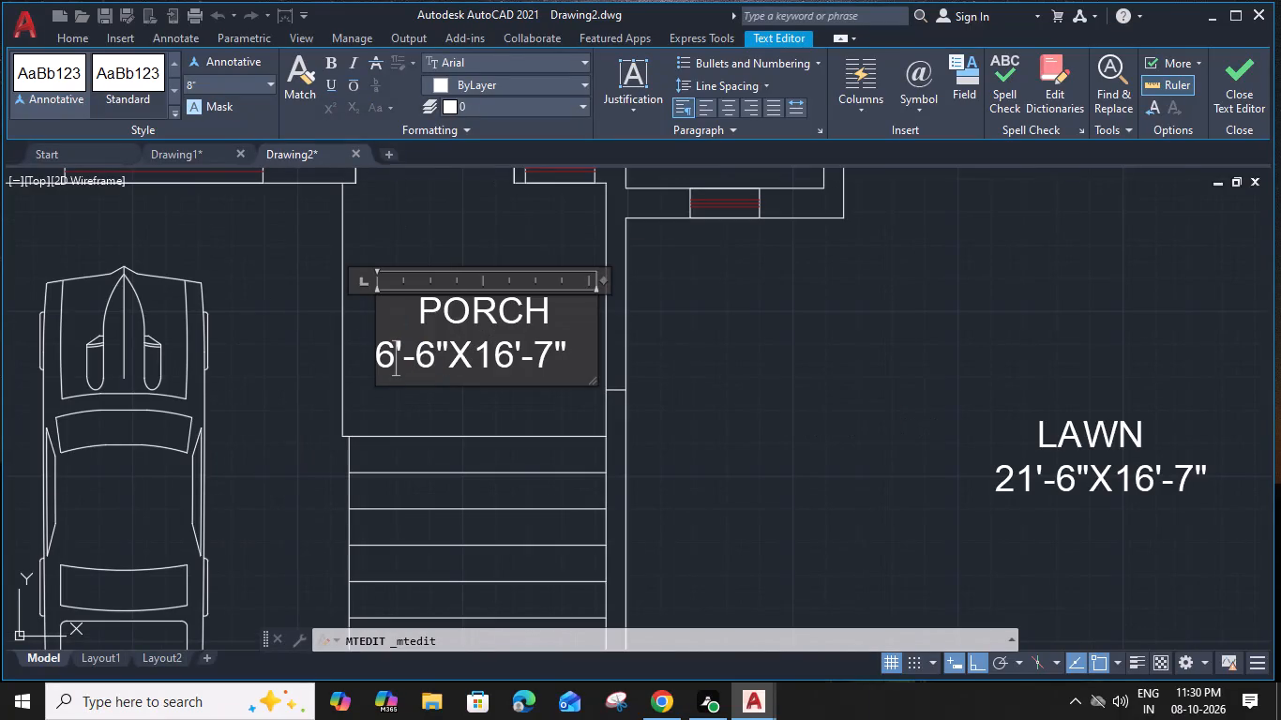
pyautogui.moveTo(433, 356); pyautogui.dragTo(423, 359)
pyautogui.press('0')
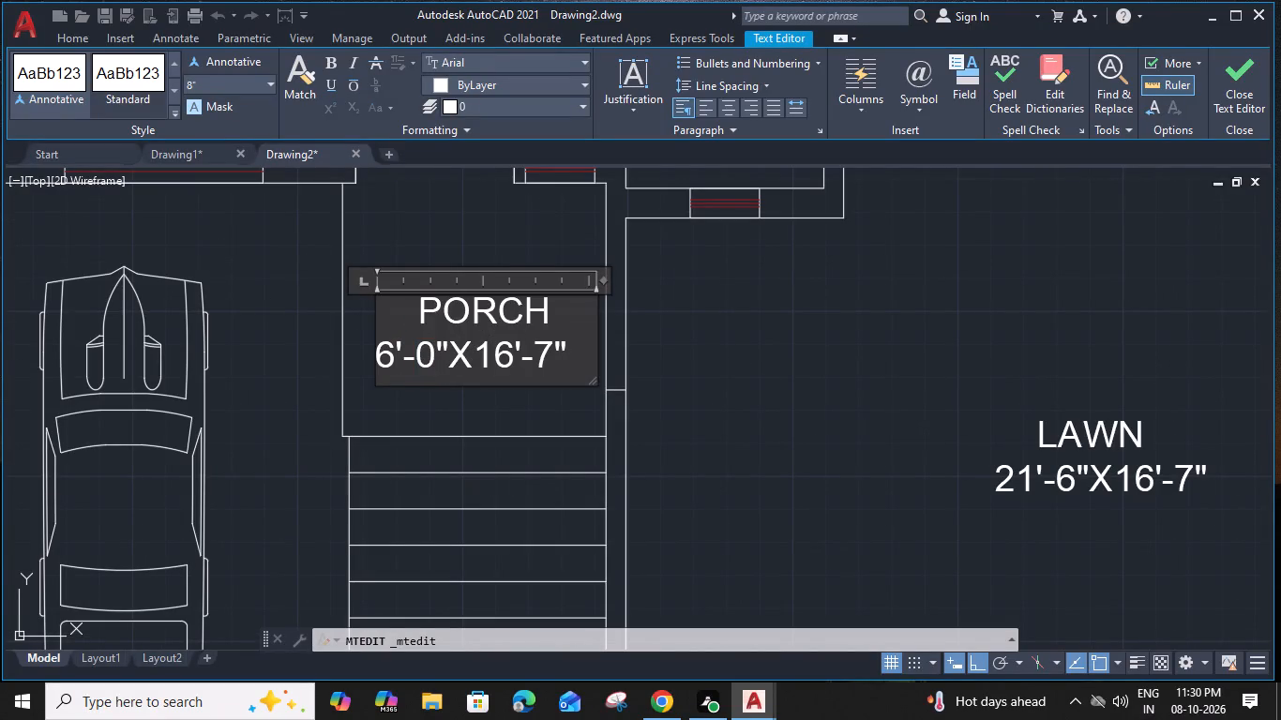
pyautogui.moveTo(508, 353); pyautogui.dragTo(479, 356)
pyautogui.press('8')
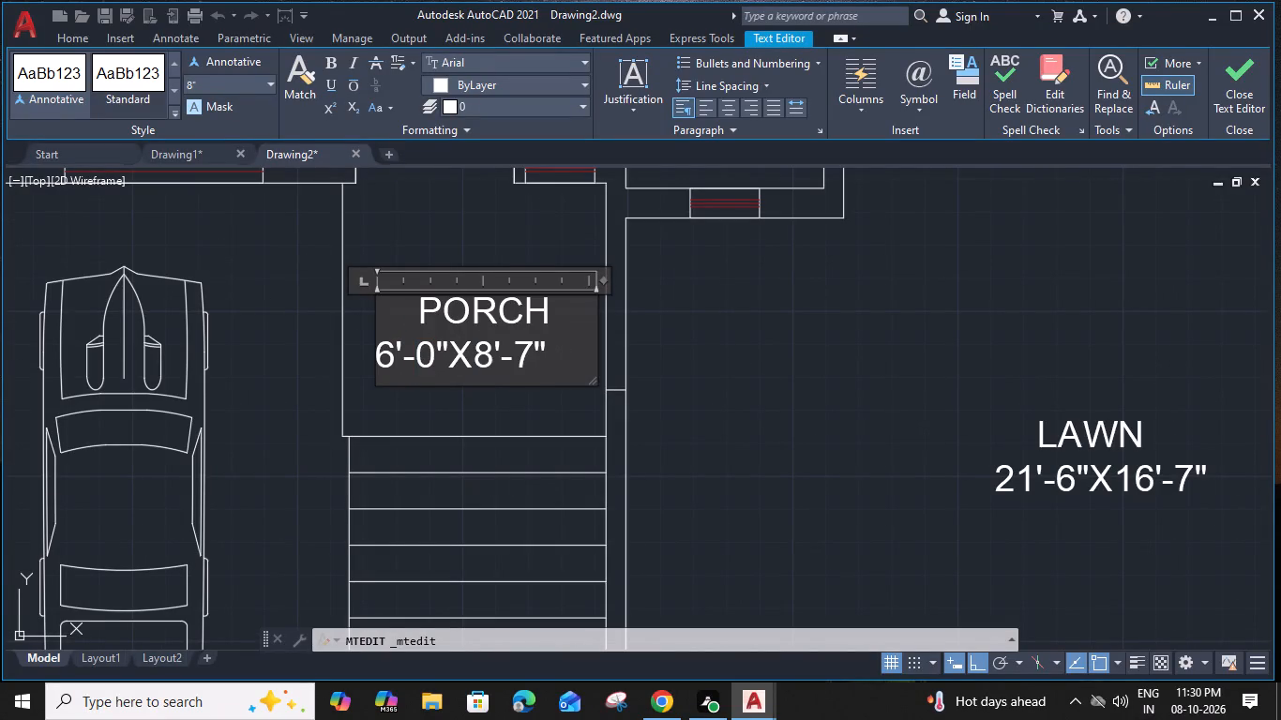
pyautogui.middleClick(620, 381)
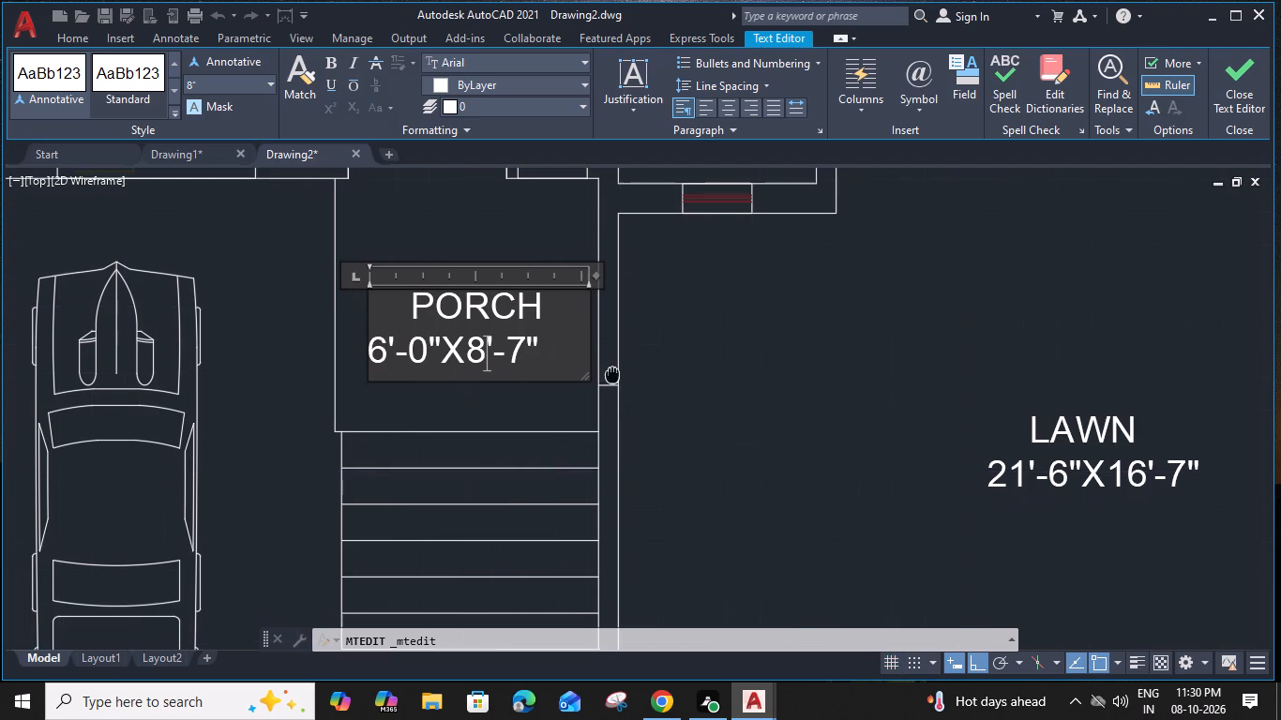
pyautogui.click(520, 348)
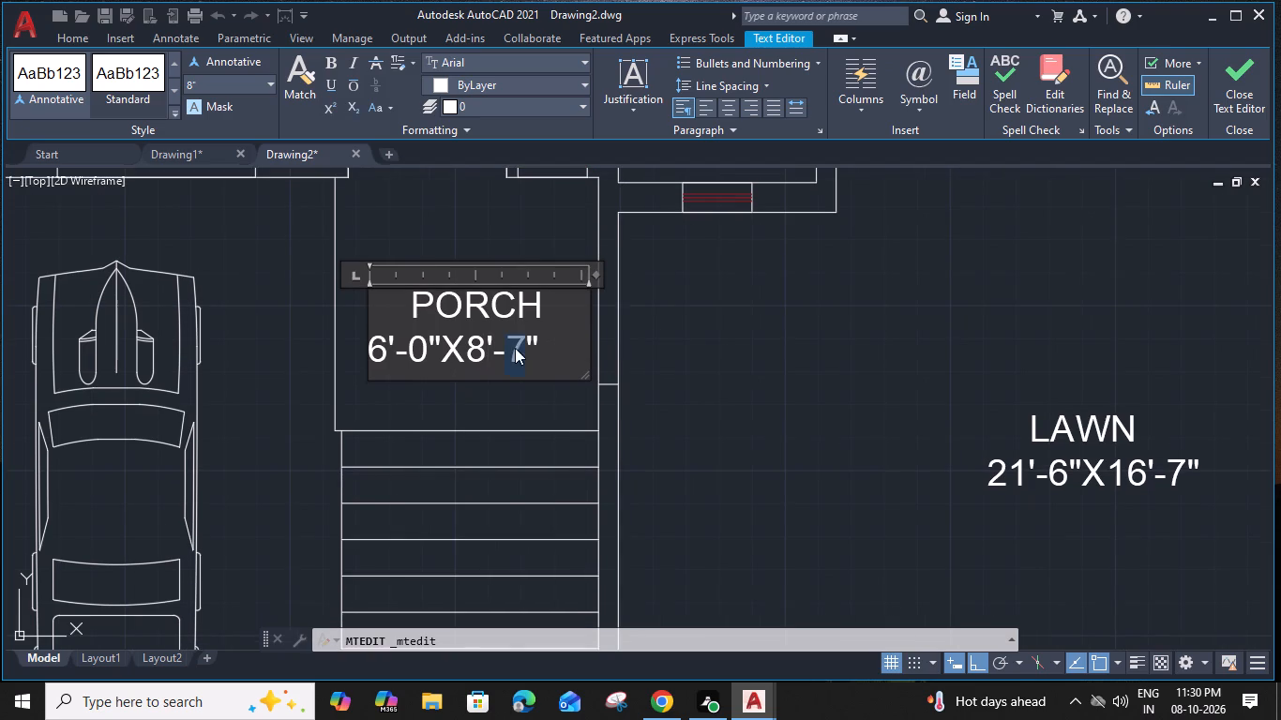
pyautogui.press('0')
# Centre the word PORCH above its dimensions by removing three leading spaces, and narrow the label's text frame to fit.
pyautogui.click(413, 307)
pyautogui.press('BackSpace')
pyautogui.press('BackSpace')
pyautogui.press('BackSpace')
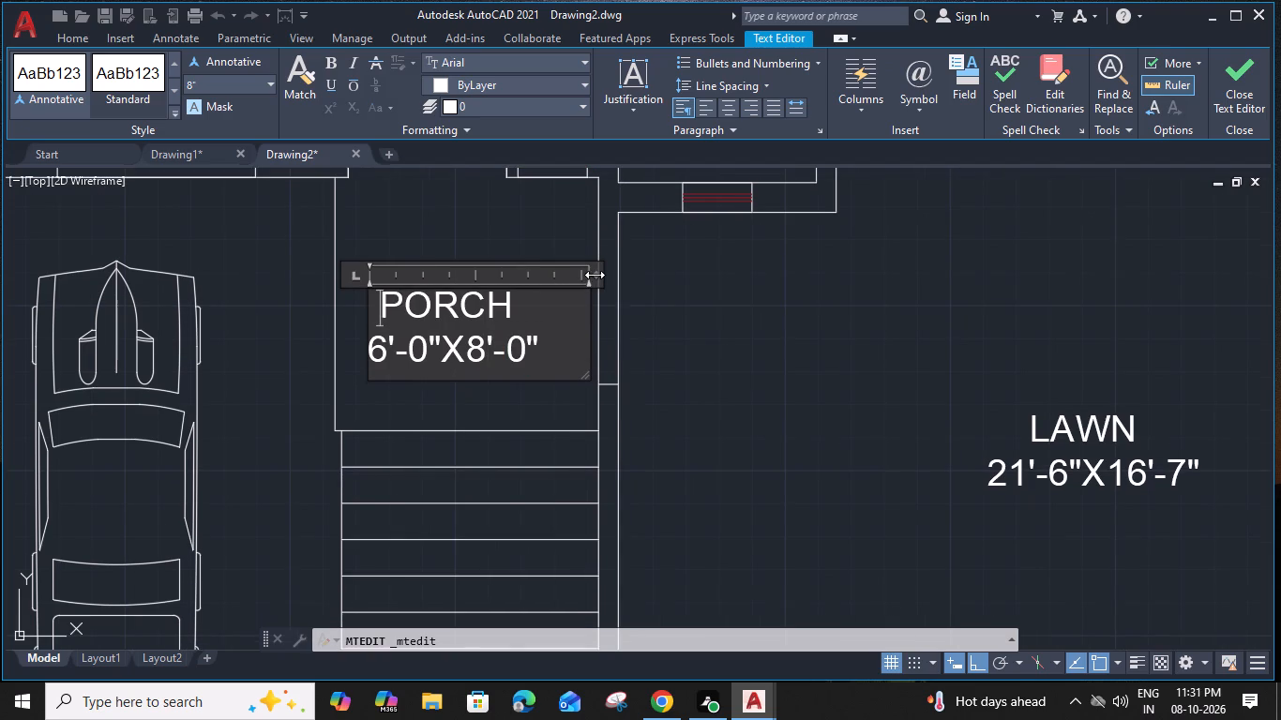
pyautogui.moveTo(597, 275); pyautogui.dragTo(551, 278)
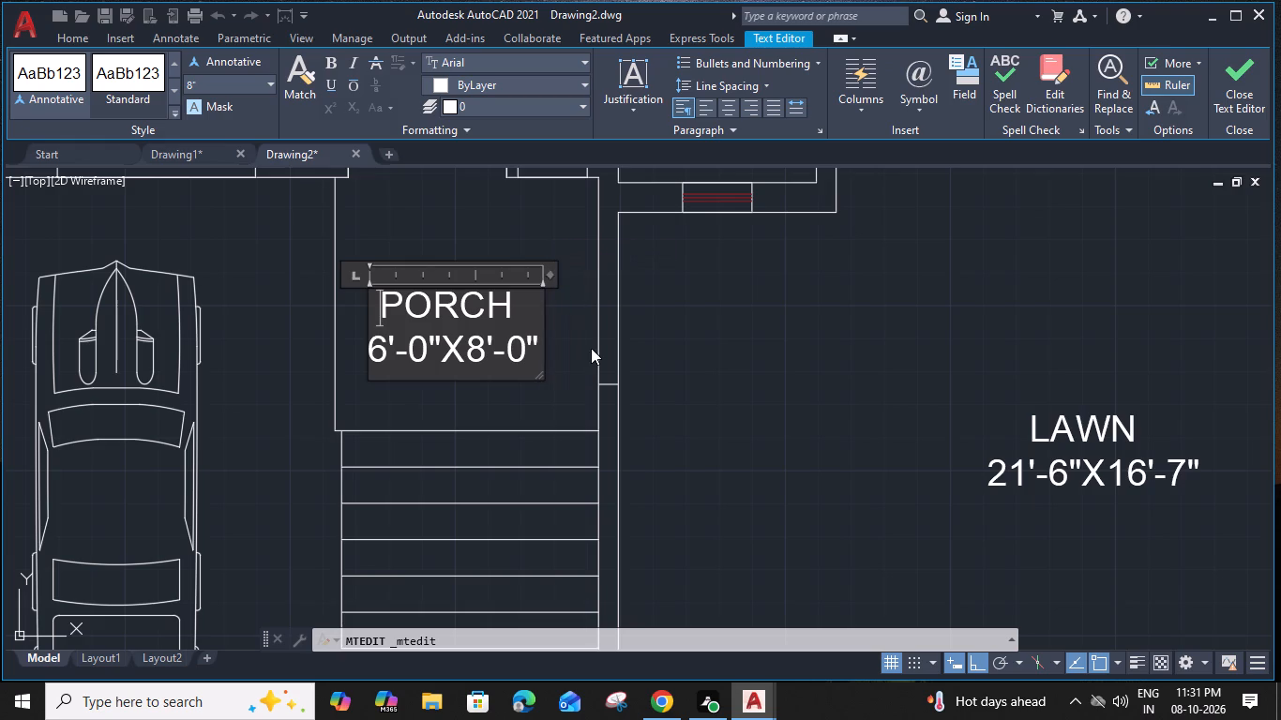
pyautogui.click(590, 348)
# Measure the porch and change the second dimension in the PORCH label to 6'-0".
pyautogui.write('MEA')
pyautogui.press('space')
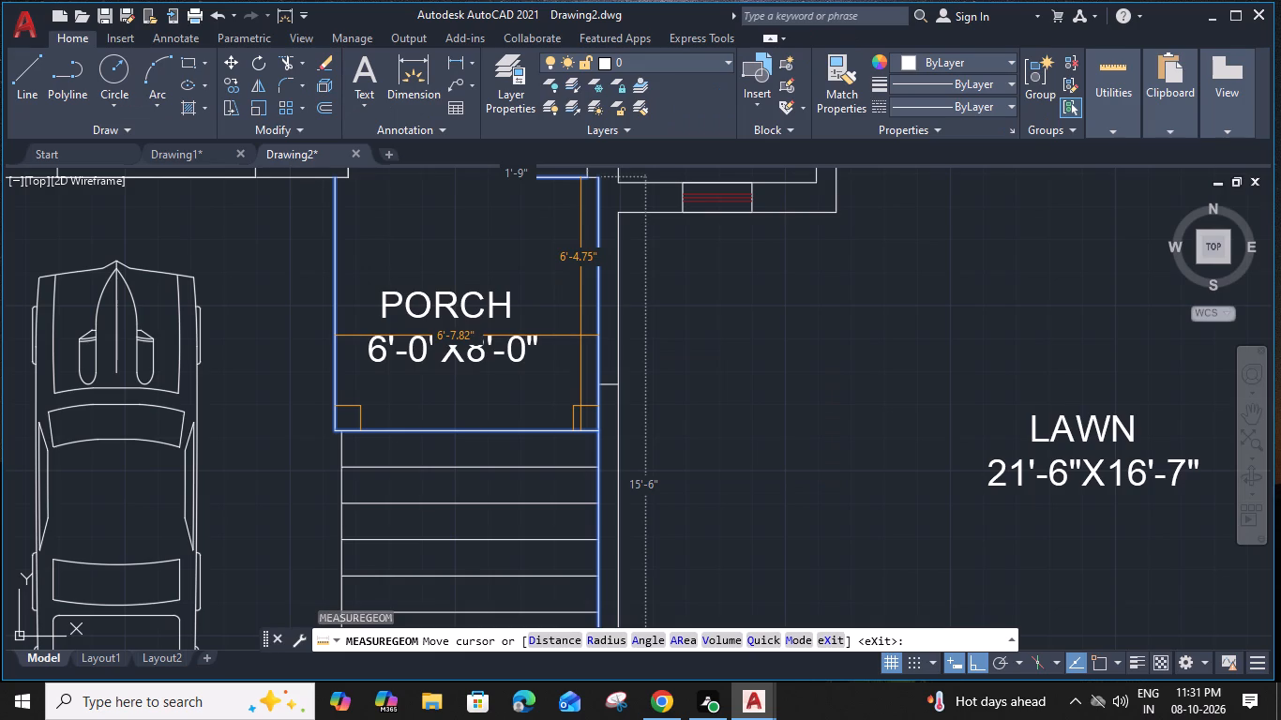
pyautogui.press('Escape')
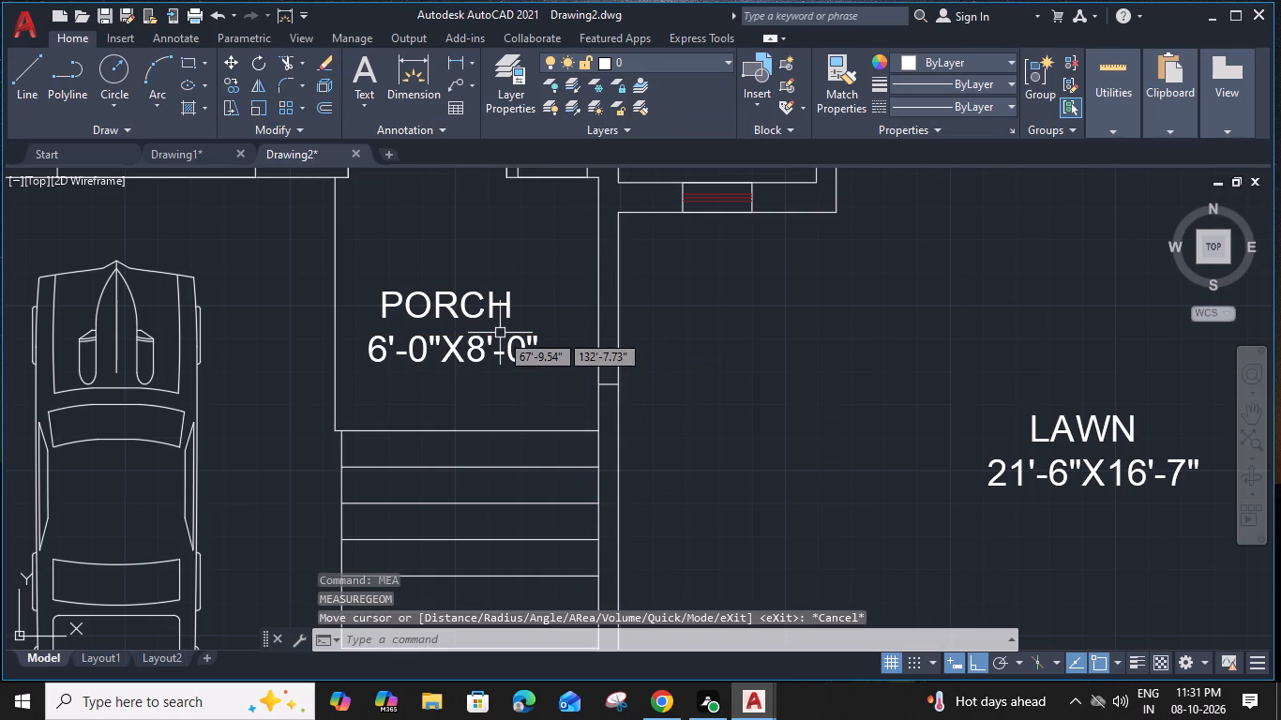
pyautogui.doubleClick(471, 352)
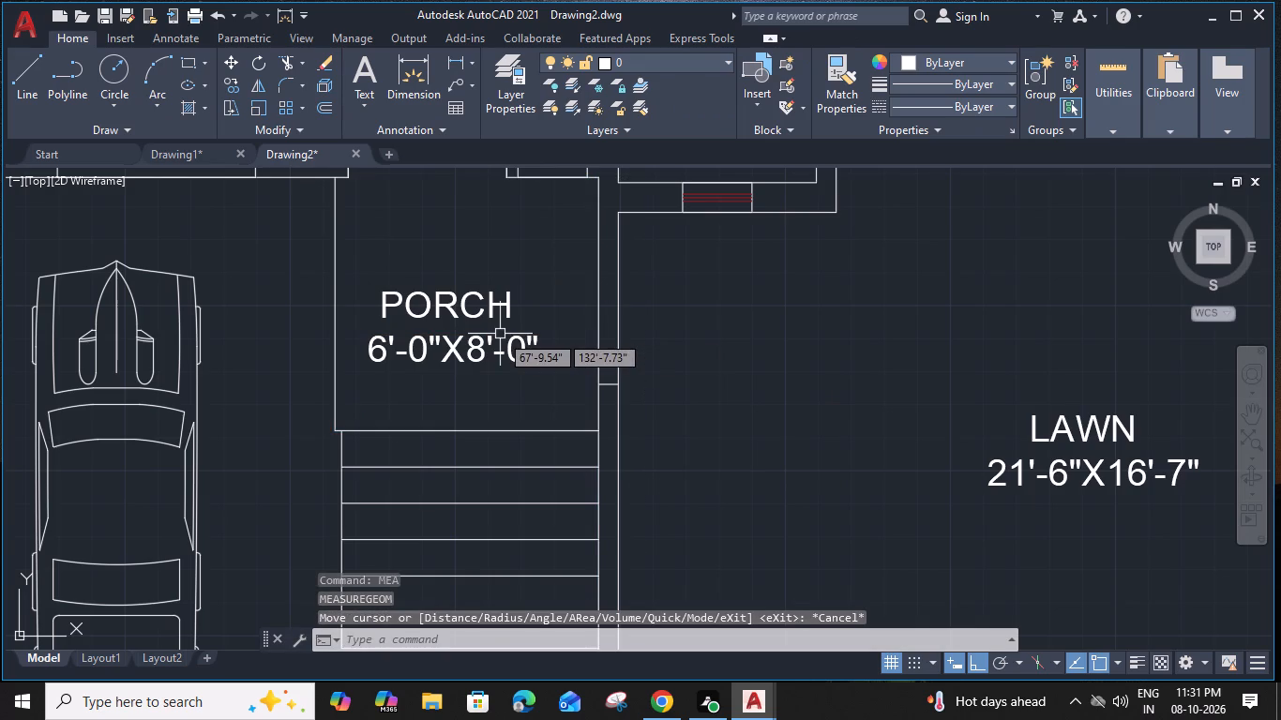
pyautogui.moveTo(484, 360); pyautogui.dragTo(471, 359)
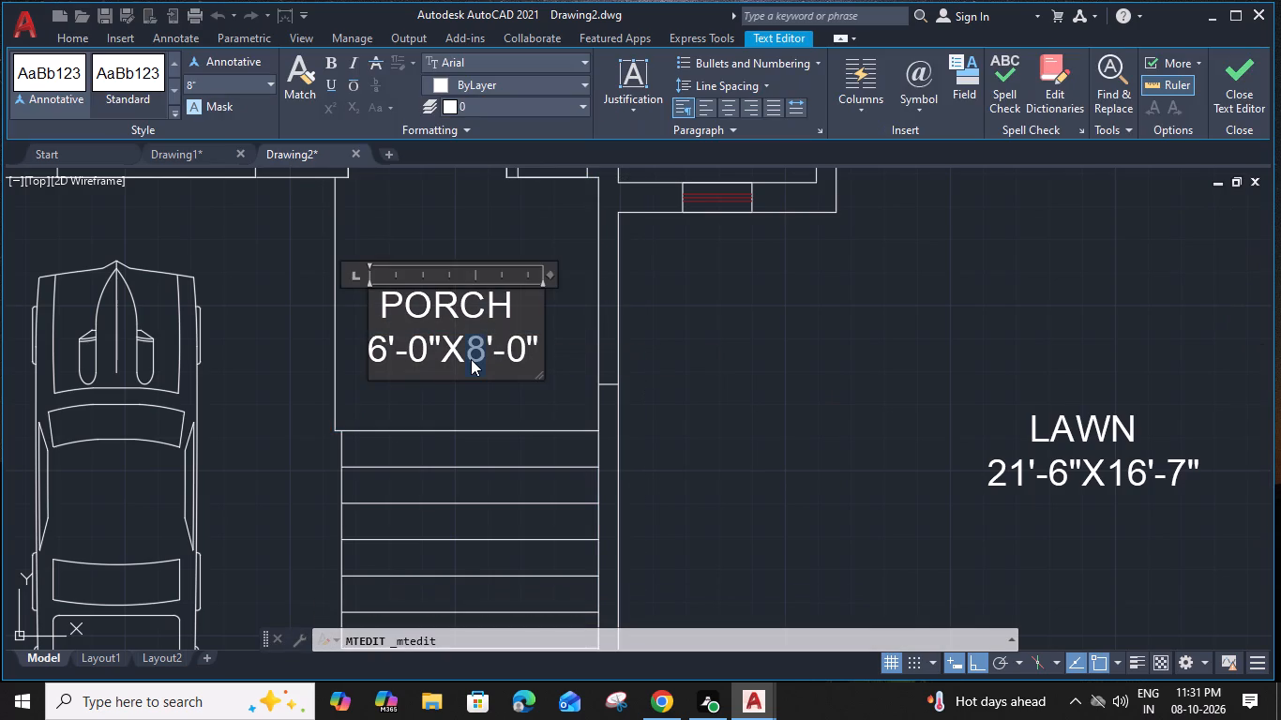
pyautogui.press('6')
pyautogui.click(512, 397)
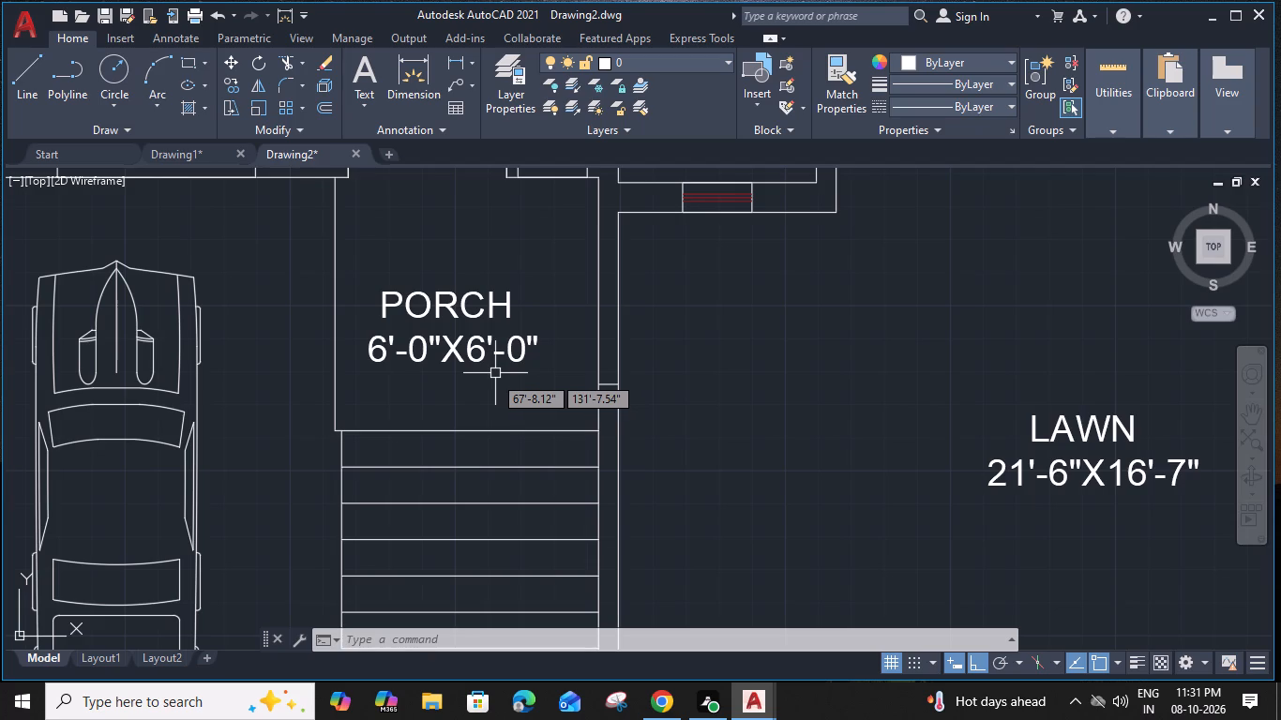
# Copy the PORCH label about 8'-5" straight west onto the car in the parking area.
pyautogui.click(379, 355)
pyautogui.press('c')
pyautogui.press('o')
pyautogui.press('space')
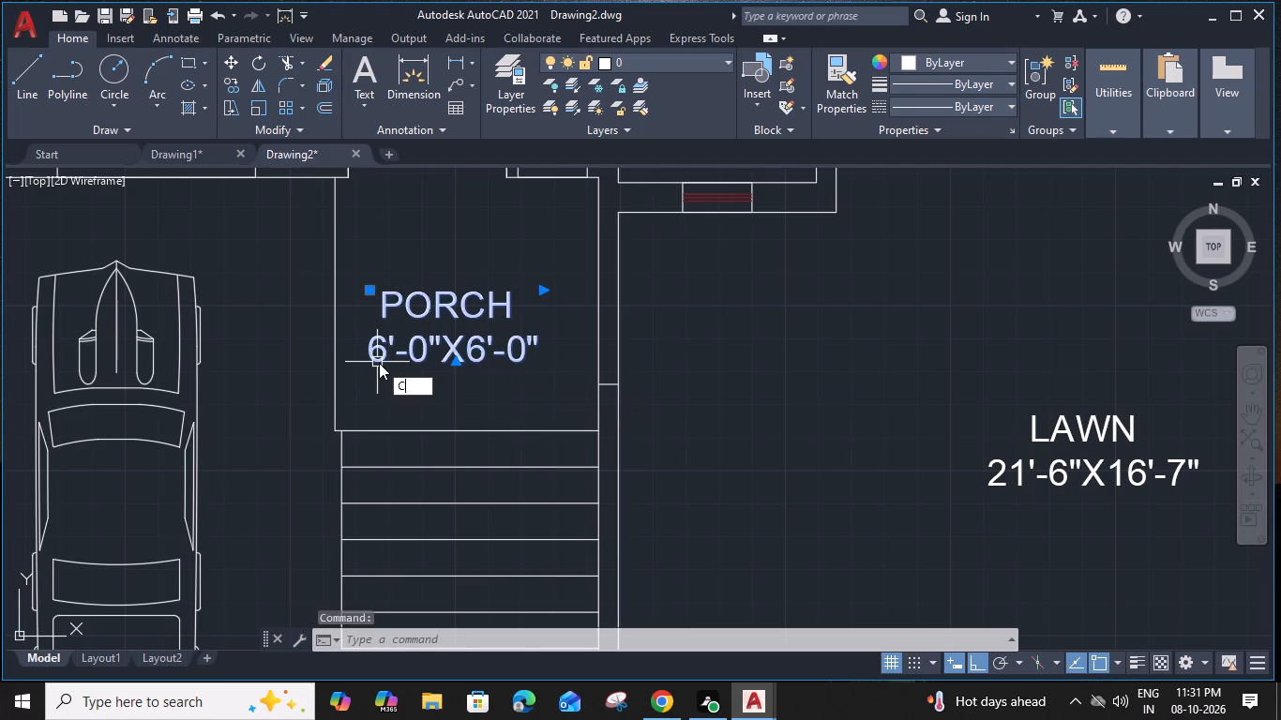
pyautogui.click(336, 308)
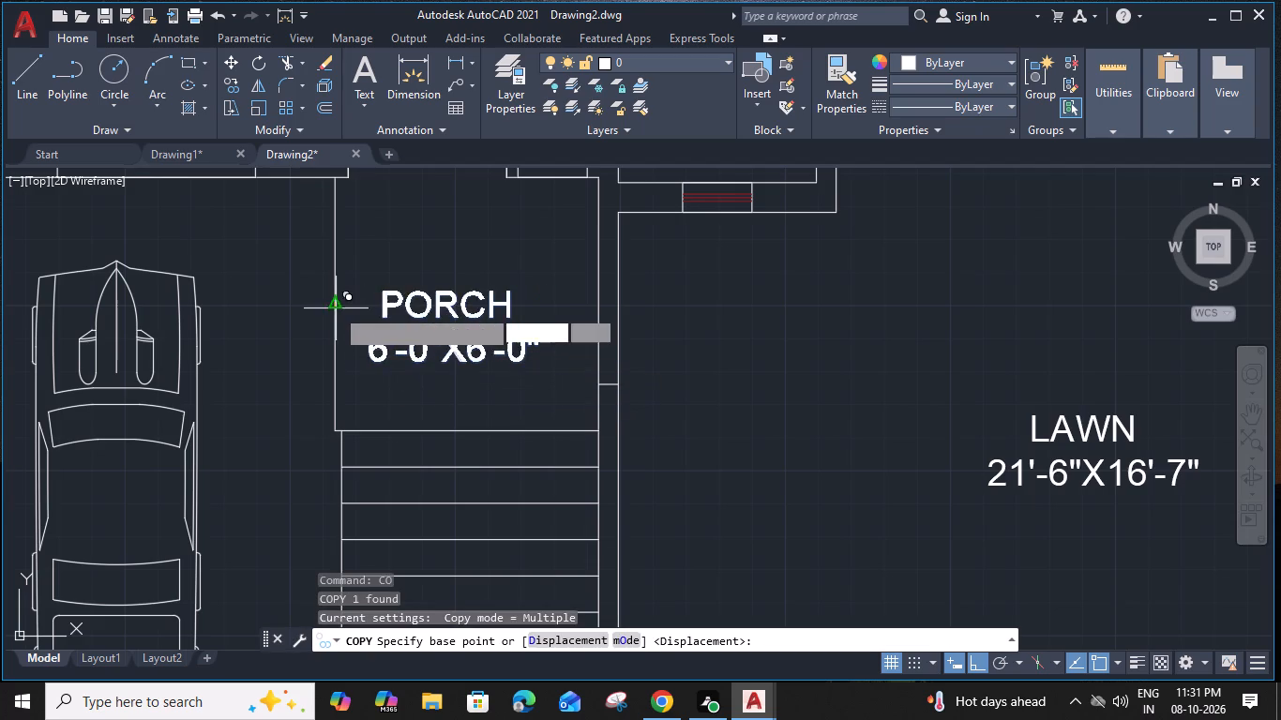
pyautogui.scroll(-3, 336, 308)
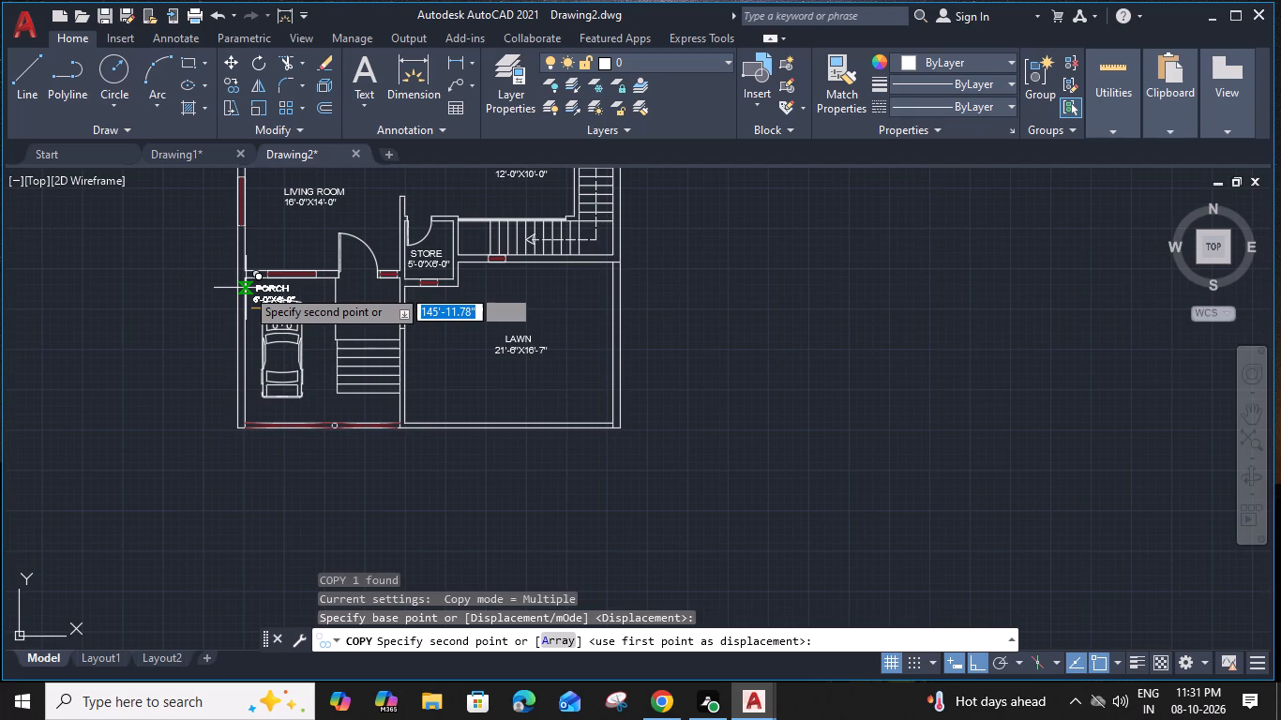
pyautogui.scroll(3, 264, 307)
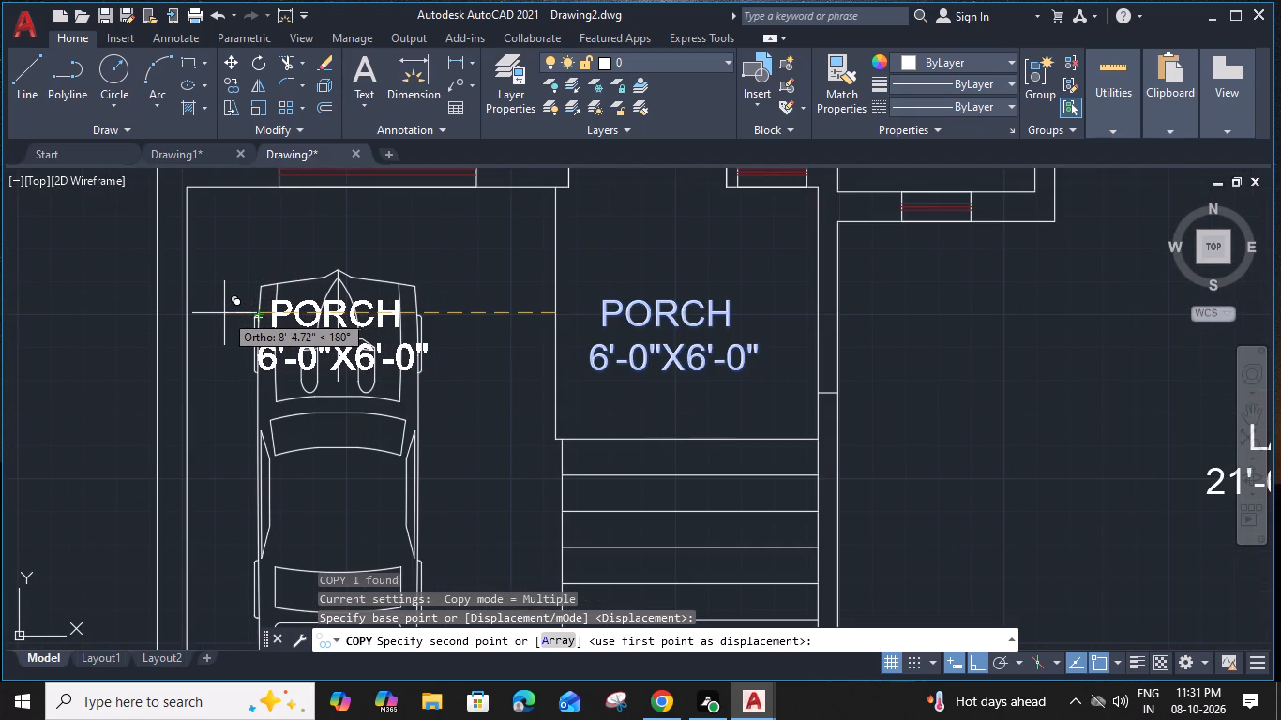
pyautogui.click(226, 313)
pyautogui.press('Escape')
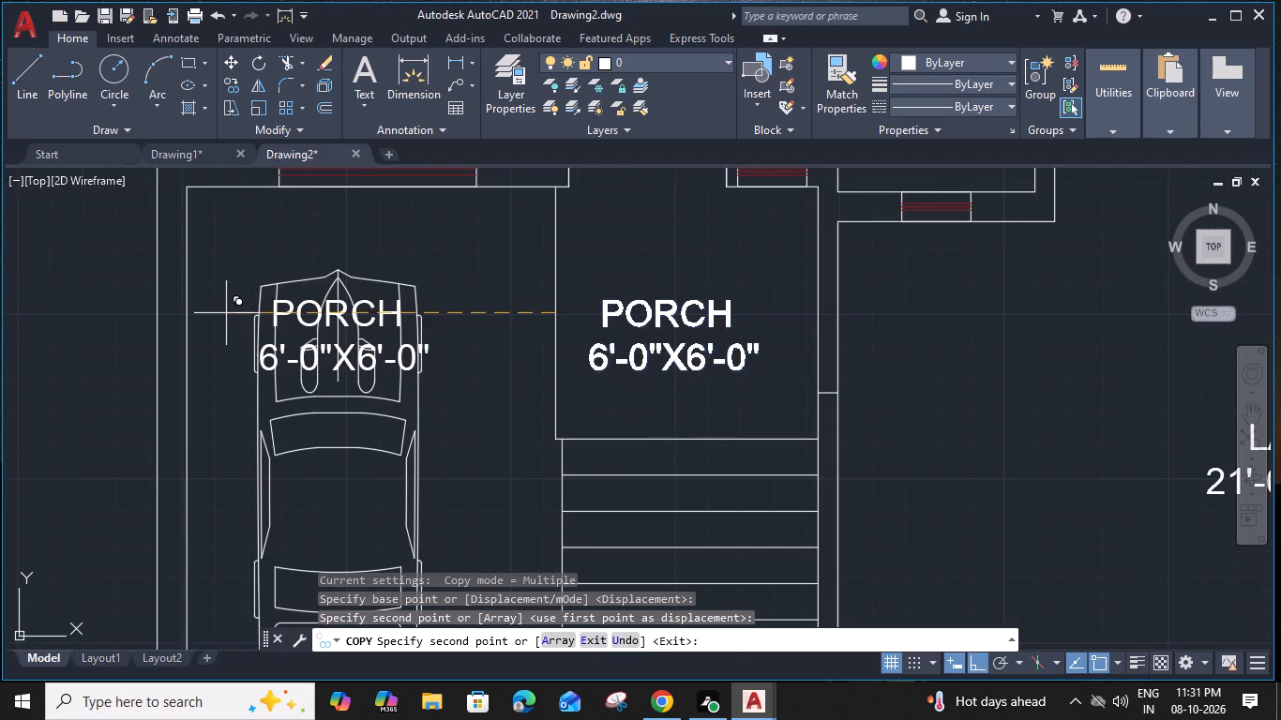
# Move the copied PORCH label about 2'-2" straight north so it clears the front of the car.
pyautogui.click(359, 307)
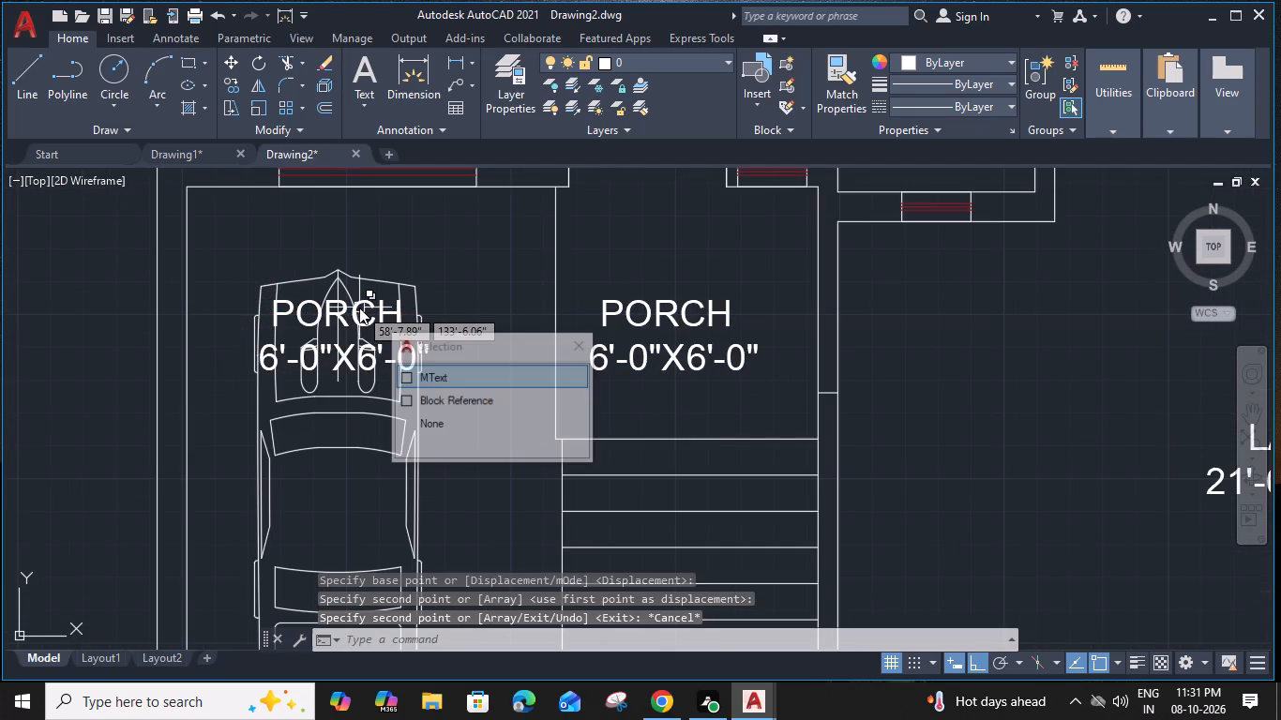
pyautogui.click(475, 372)
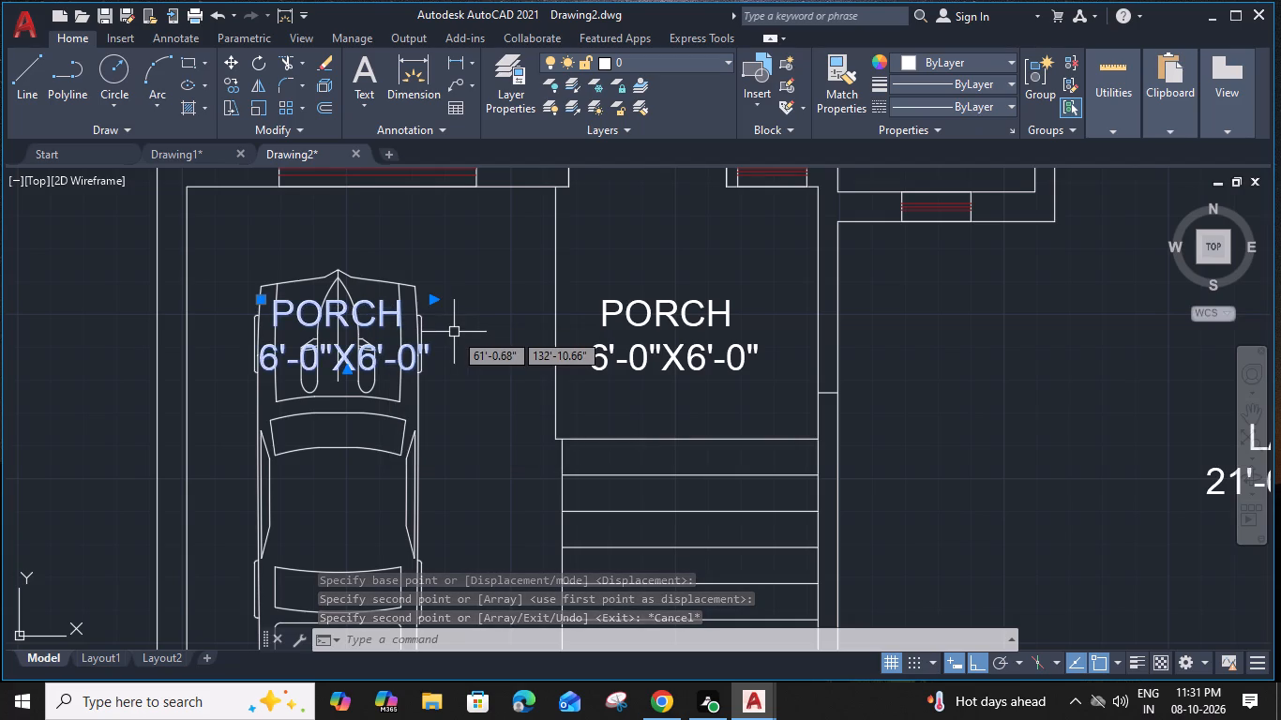
pyautogui.write('M')
pyautogui.press('space')
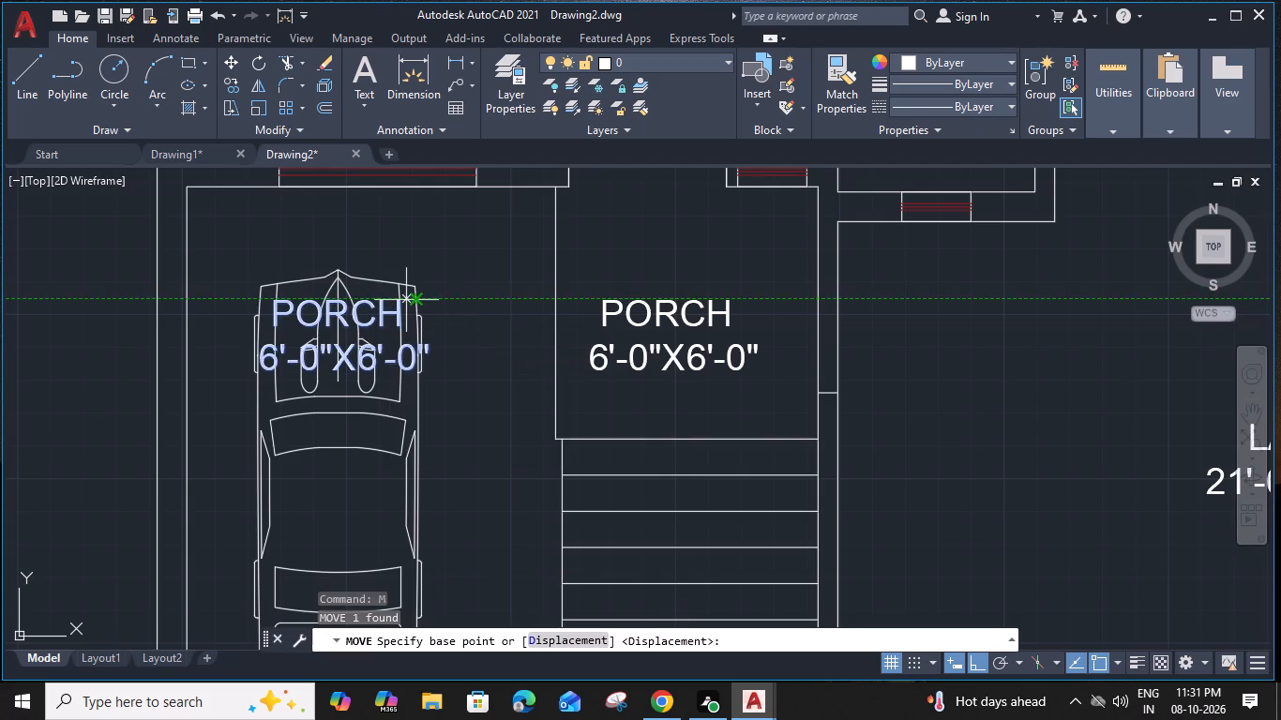
pyautogui.click(402, 300)
pyautogui.click(395, 213)
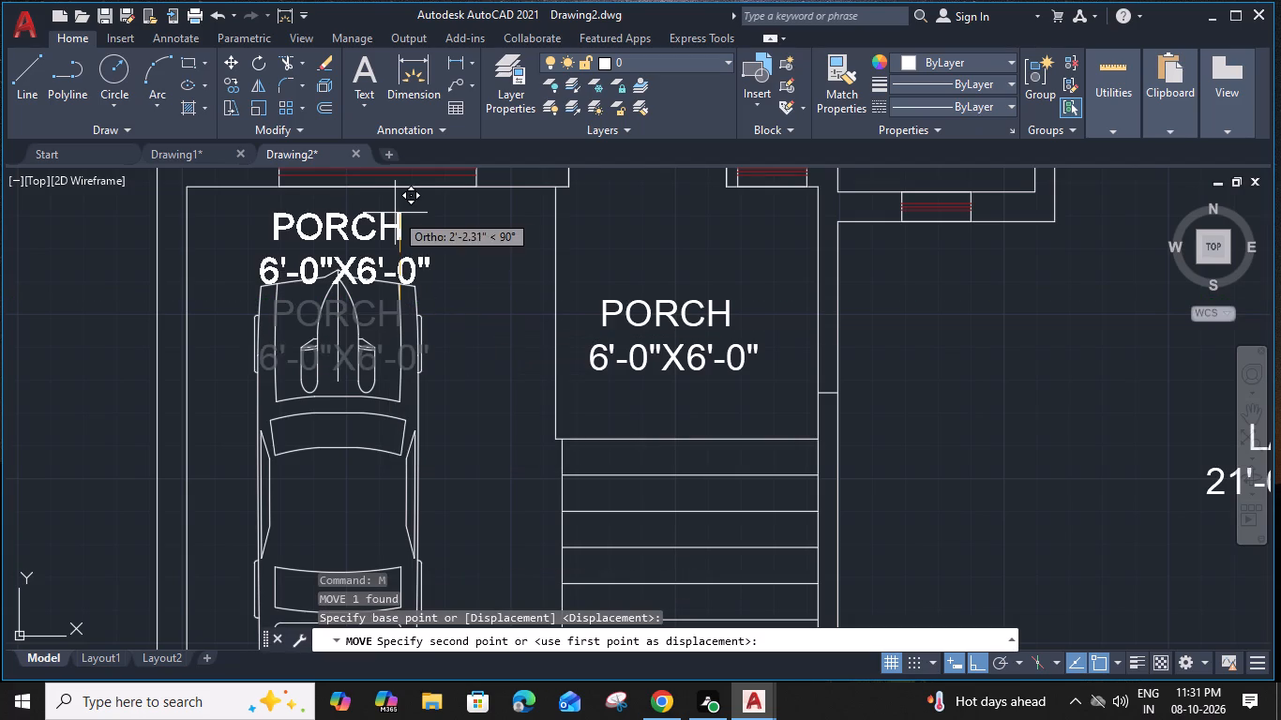
# Move the car block straight south, closer to the gate, to leave more room below the parking area's label.
pyautogui.moveTo(474, 405); pyautogui.dragTo(482, 223, button='middle')
pyautogui.moveTo(439, 501); pyautogui.dragTo(457, 413, button='middle')
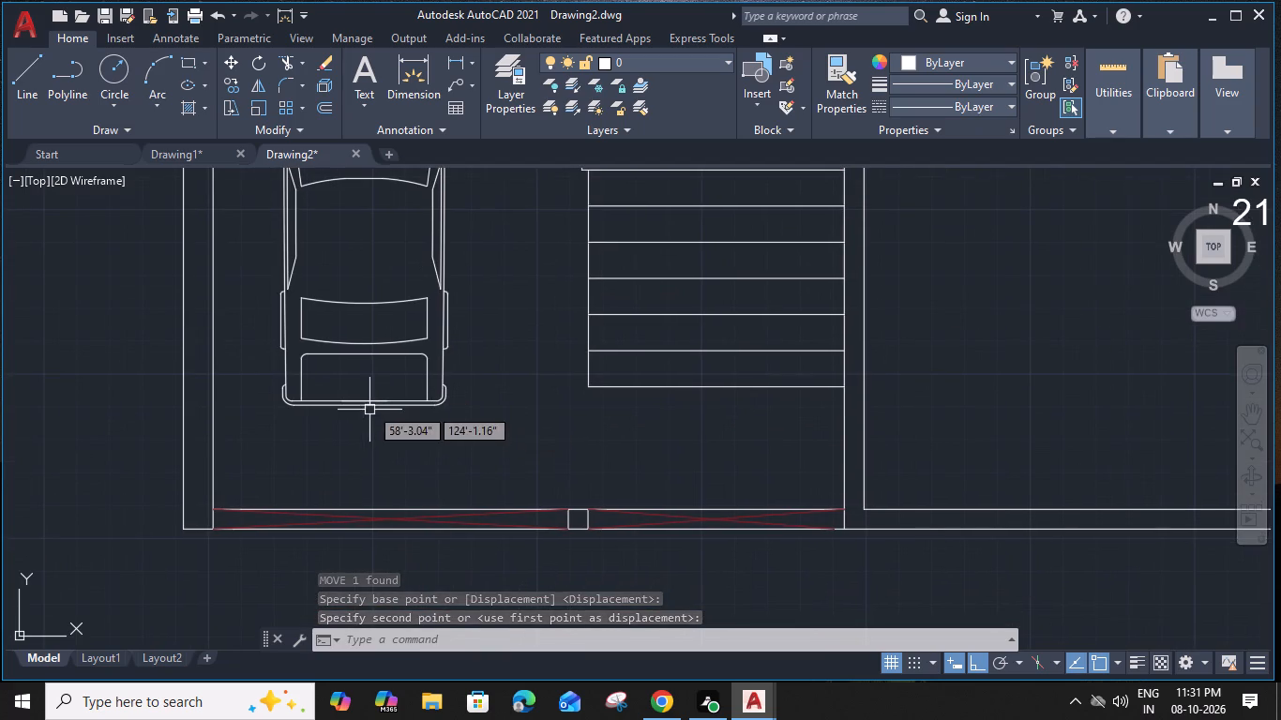
pyautogui.click(369, 403)
pyautogui.press('m')
pyautogui.press('space')
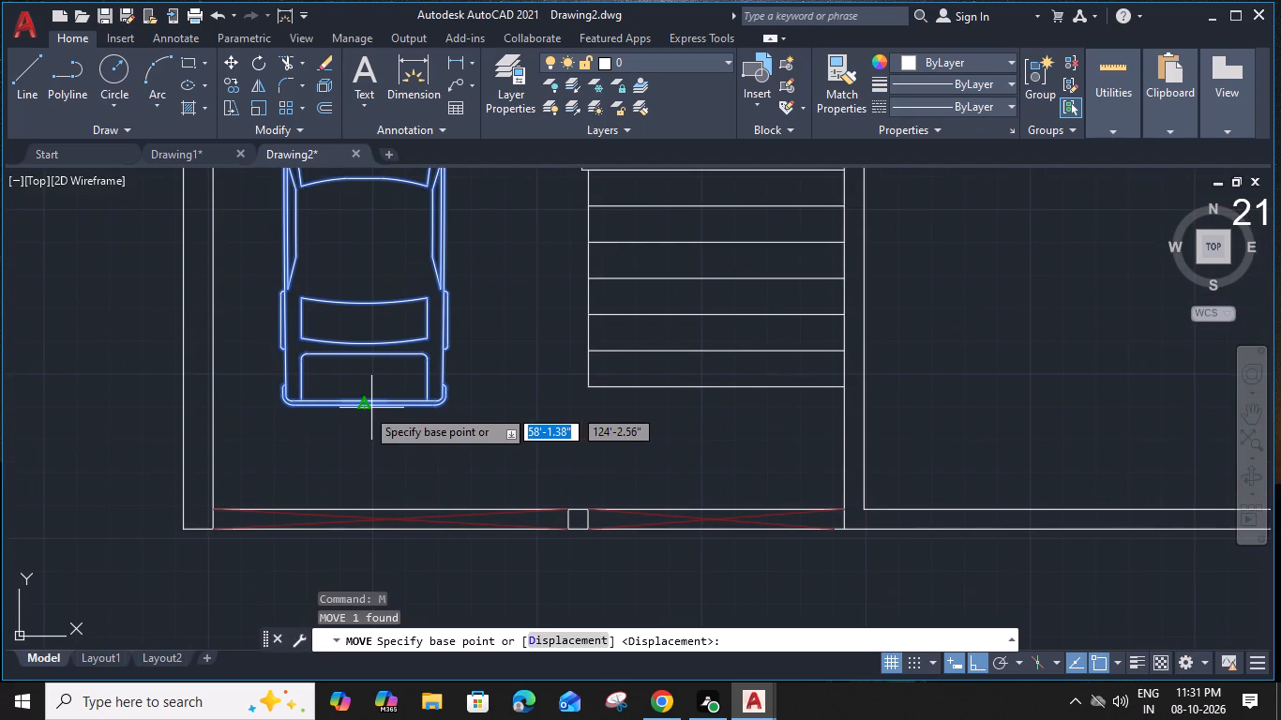
pyautogui.click(364, 408)
pyautogui.click(369, 485)
pyautogui.moveTo(371, 322); pyautogui.dragTo(371, 327, button='middle')
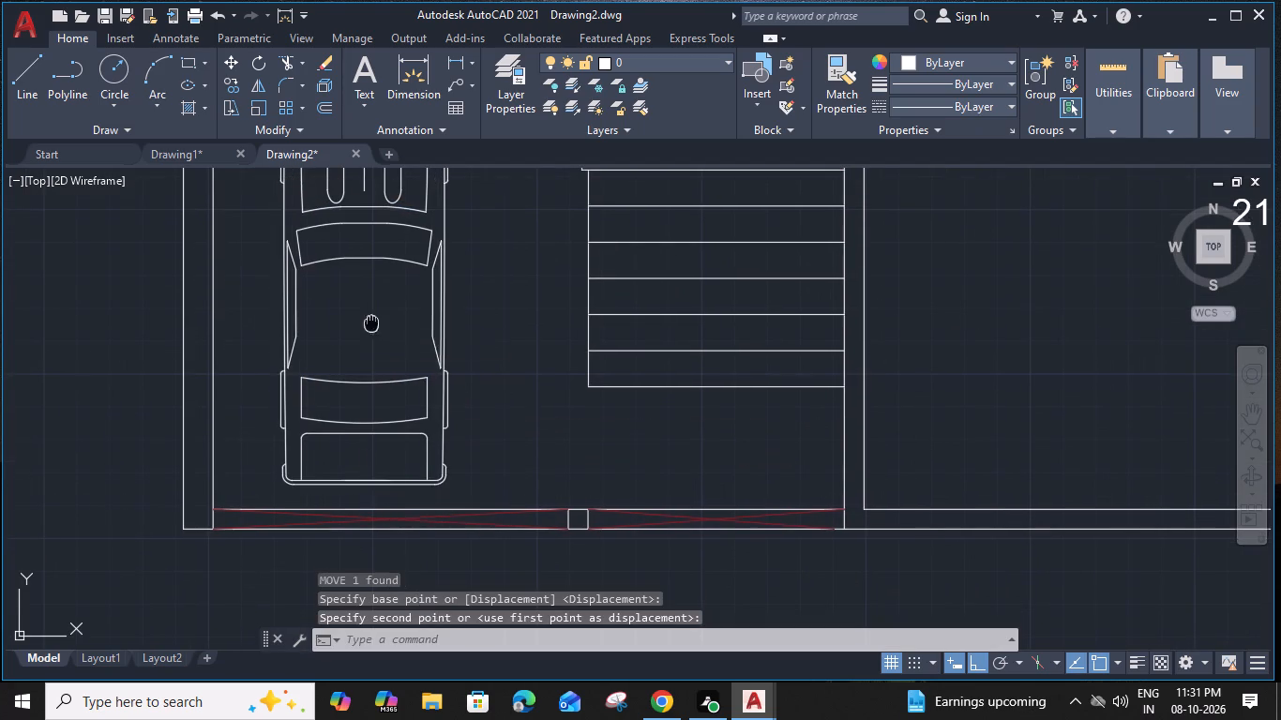
pyautogui.moveTo(371, 327); pyautogui.dragTo(375, 575, button='middle')
pyautogui.moveTo(330, 286); pyautogui.dragTo(339, 309, button='middle')
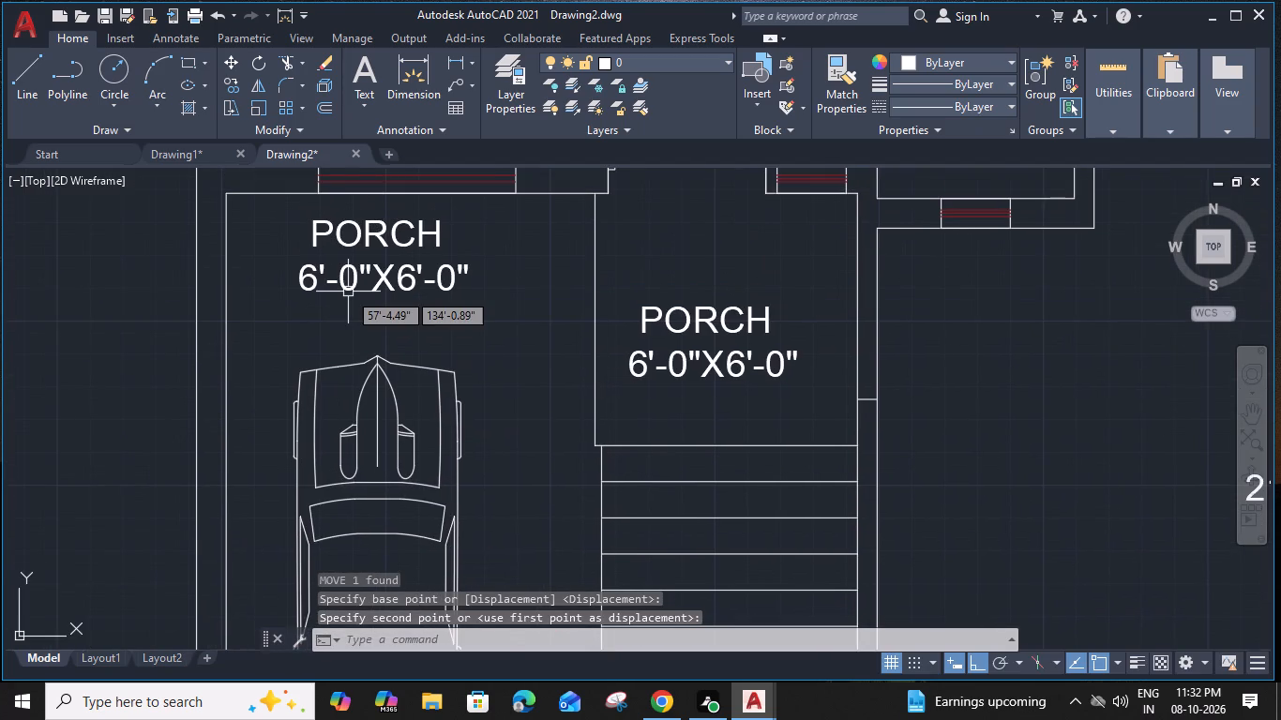
# Replace the word PORCH with CAR PARKING in the copied label above the car.
pyautogui.scroll(1, 348, 292)
pyautogui.scroll(-2, 354, 279)
pyautogui.middleClick(357, 280)
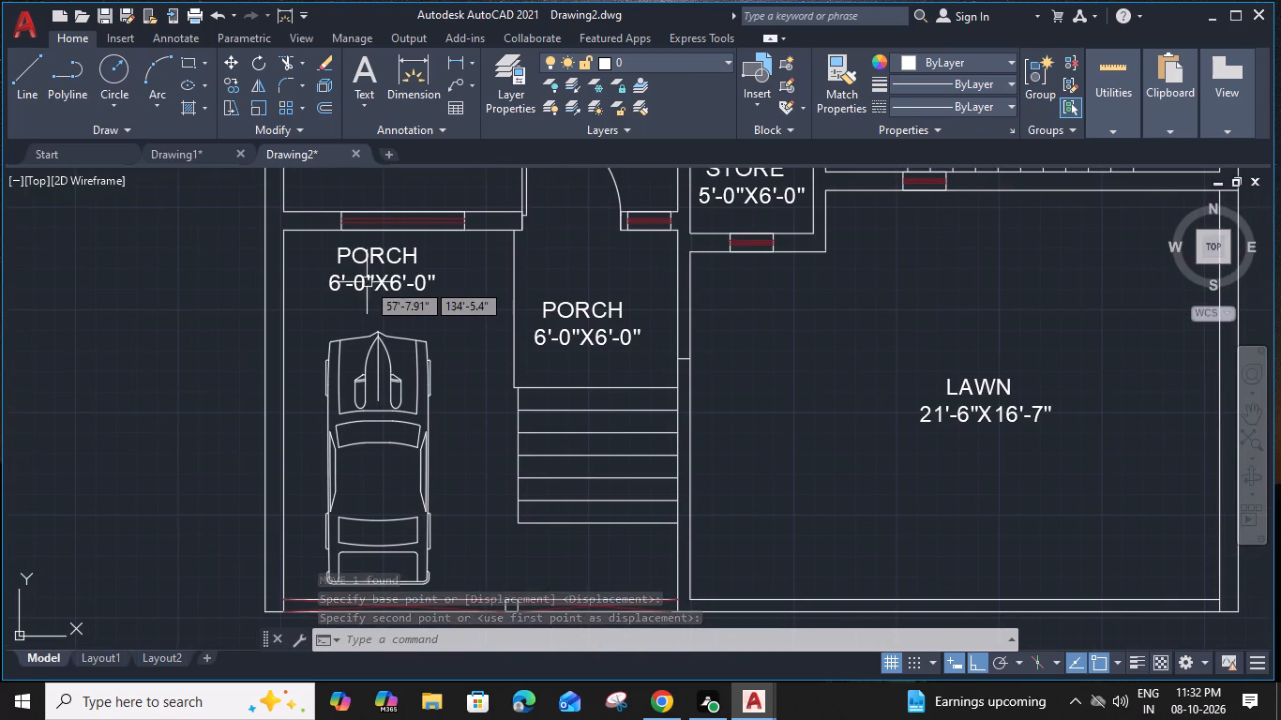
pyautogui.doubleClick(369, 277)
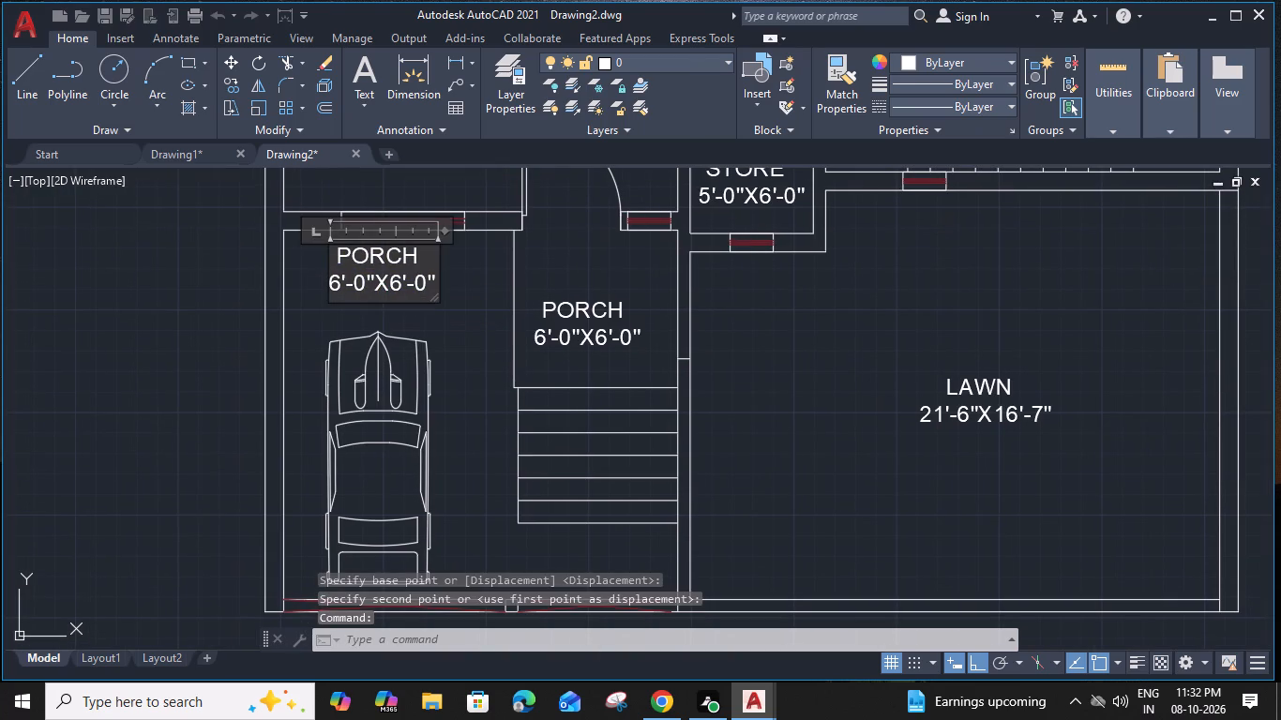
pyautogui.moveTo(416, 256); pyautogui.dragTo(322, 263)
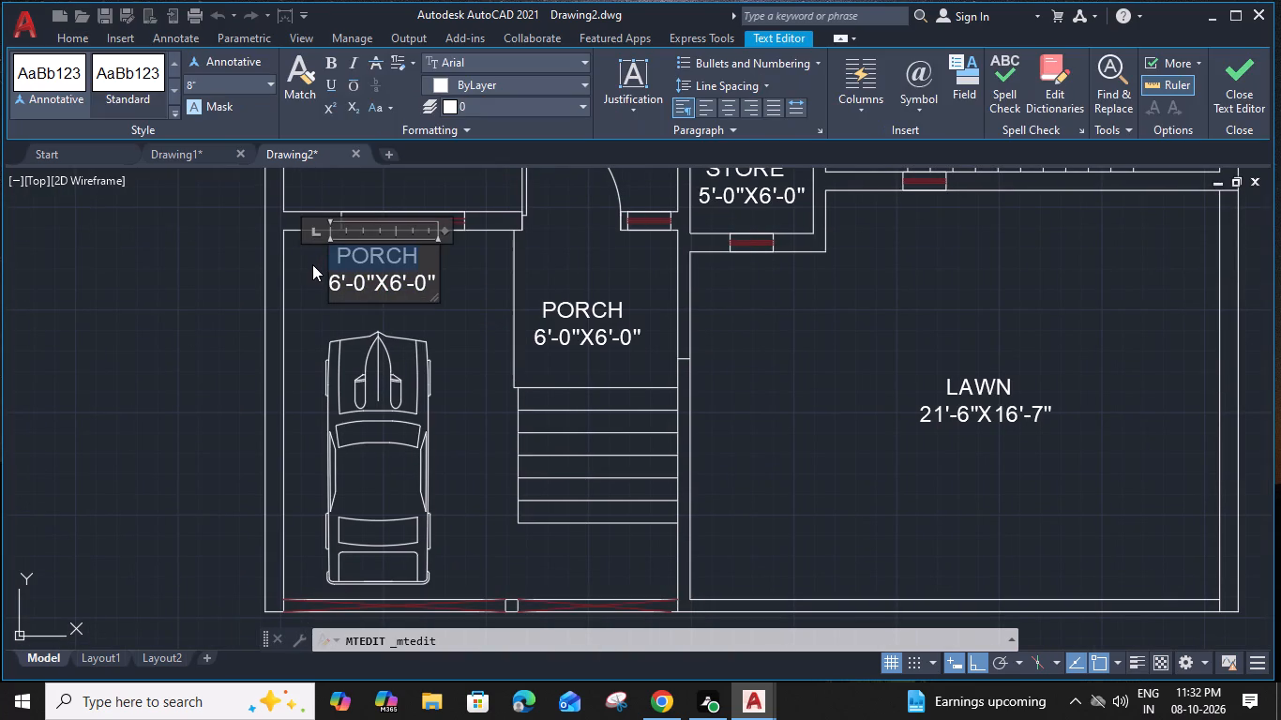
pyautogui.write('CAR')
pyautogui.press('space')
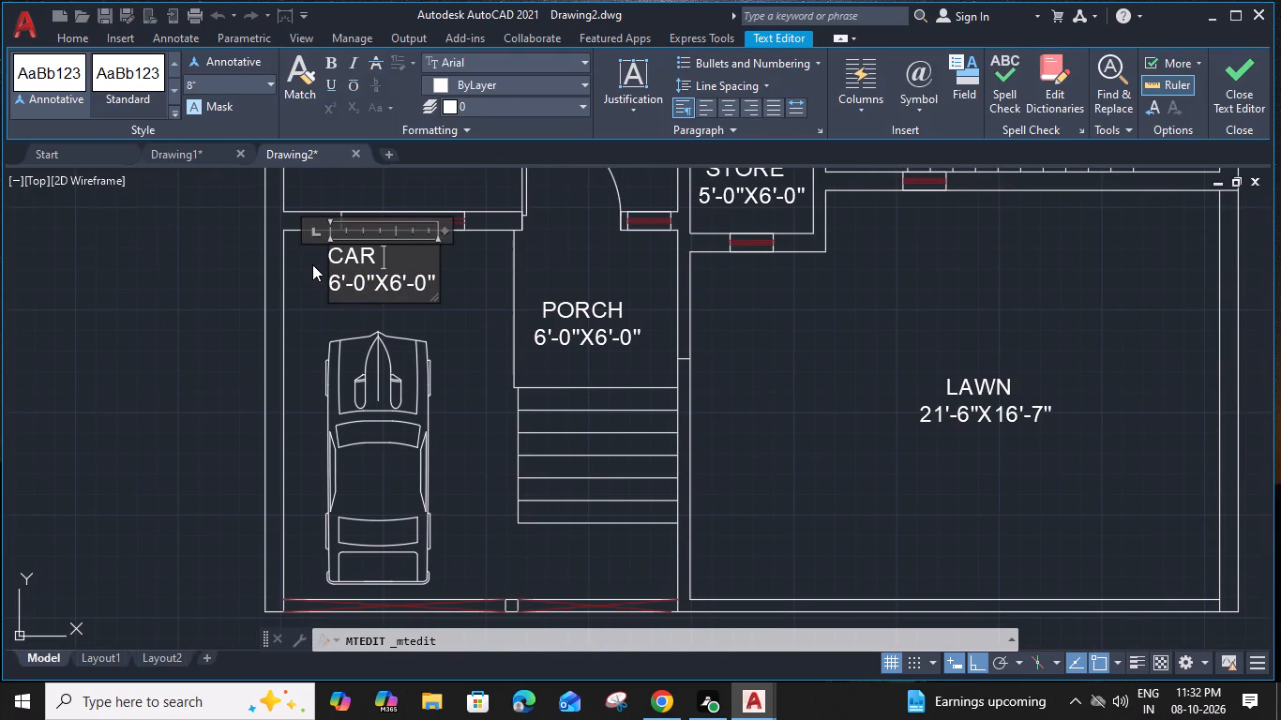
pyautogui.write('PARKING')
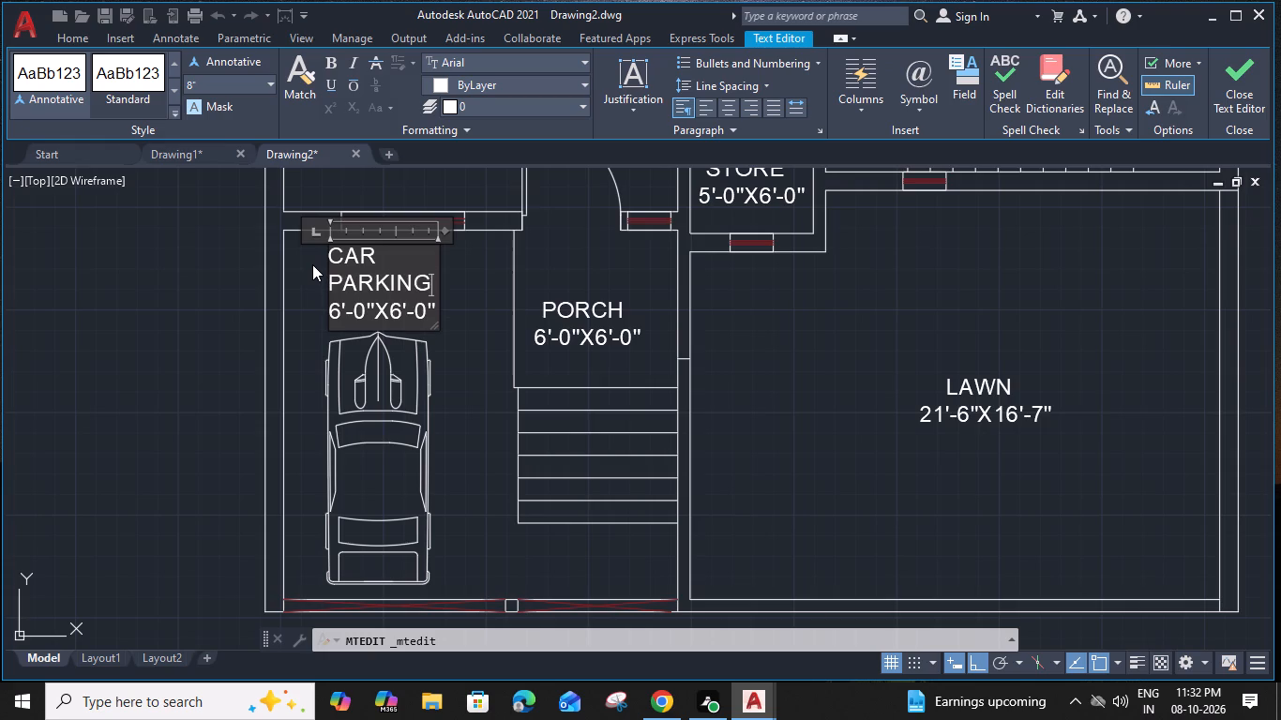
# Change the dimensions in the CAR PARKING label to 16'-0"X15'-0".
pyautogui.click(330, 318)
pyautogui.press('1')
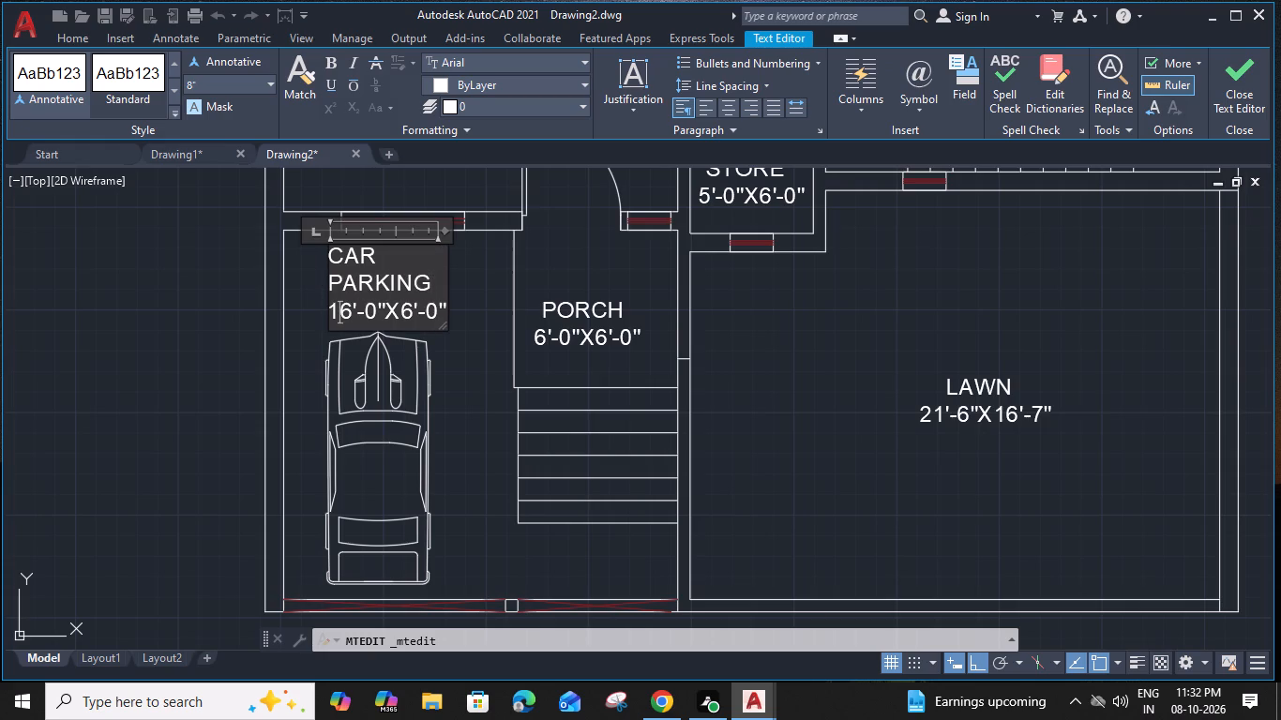
pyautogui.click(400, 309)
pyautogui.press('1')
pyautogui.moveTo(426, 317); pyautogui.dragTo(416, 318)
pyautogui.press('5')
# Widen the CAR PARKING label's text frame slightly beyond the dimensions line and pad CAR and PARKING with leading spaces to centre them.
pyautogui.click(445, 226)
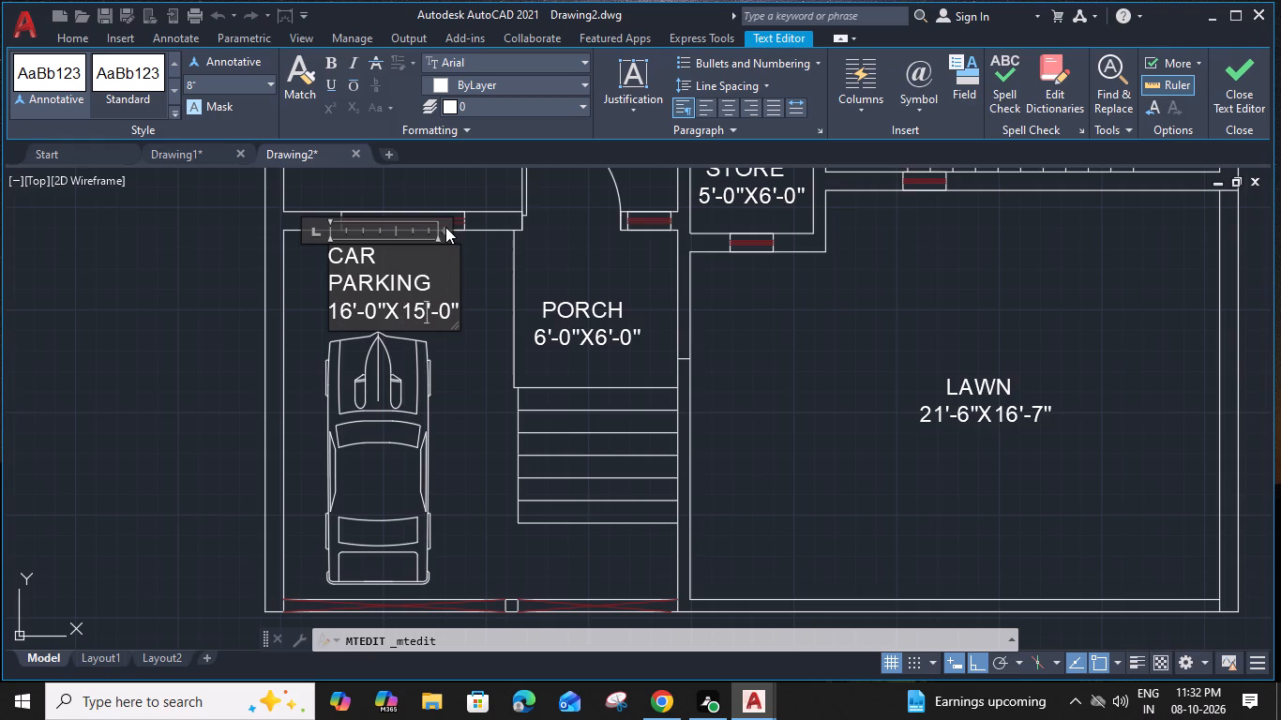
pyautogui.click(449, 232)
pyautogui.moveTo(447, 227); pyautogui.dragTo(480, 227)
pyautogui.click(333, 263)
pyautogui.press('space')
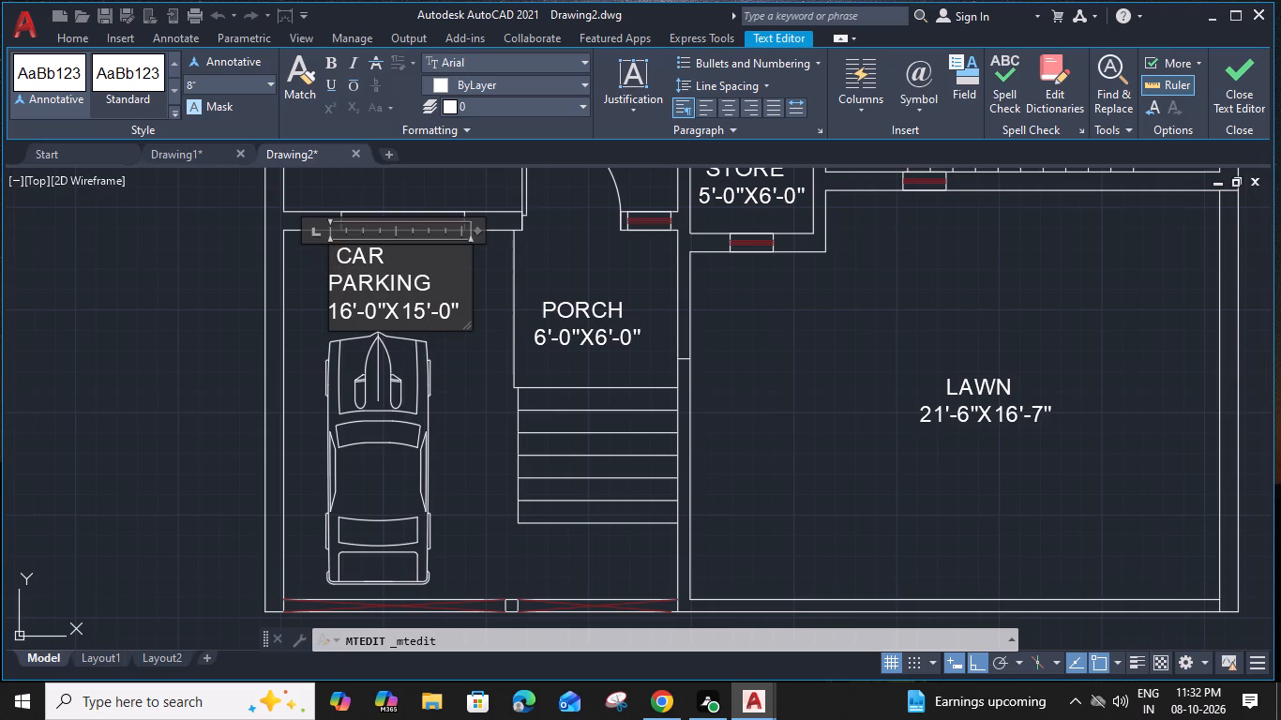
pyautogui.press('space')
pyautogui.press('space')
pyautogui.click(330, 280)
pyautogui.press('space')
pyautogui.press('space')
pyautogui.press('space')
pyautogui.press('space')
pyautogui.press('space')
pyautogui.press('space')
pyautogui.press('space')
pyautogui.press('space')
pyautogui.press('space')
pyautogui.moveTo(477, 230); pyautogui.dragTo(468, 231)
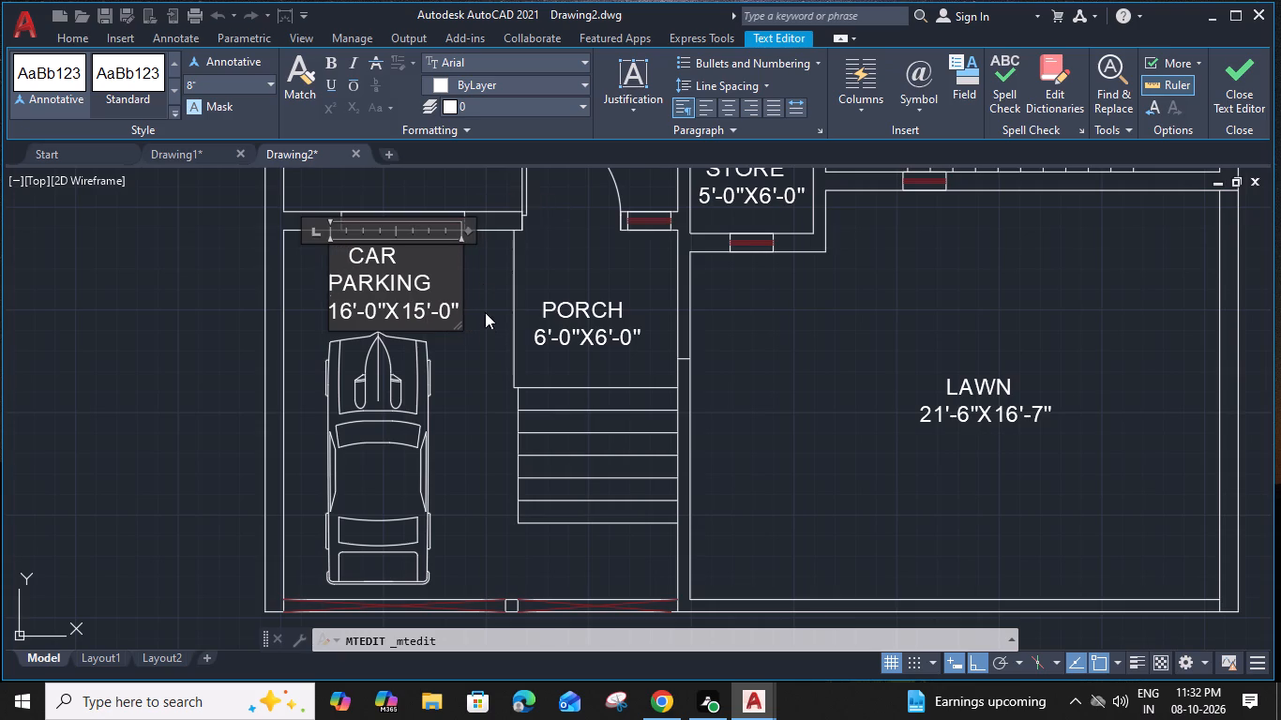
pyautogui.click(483, 329)
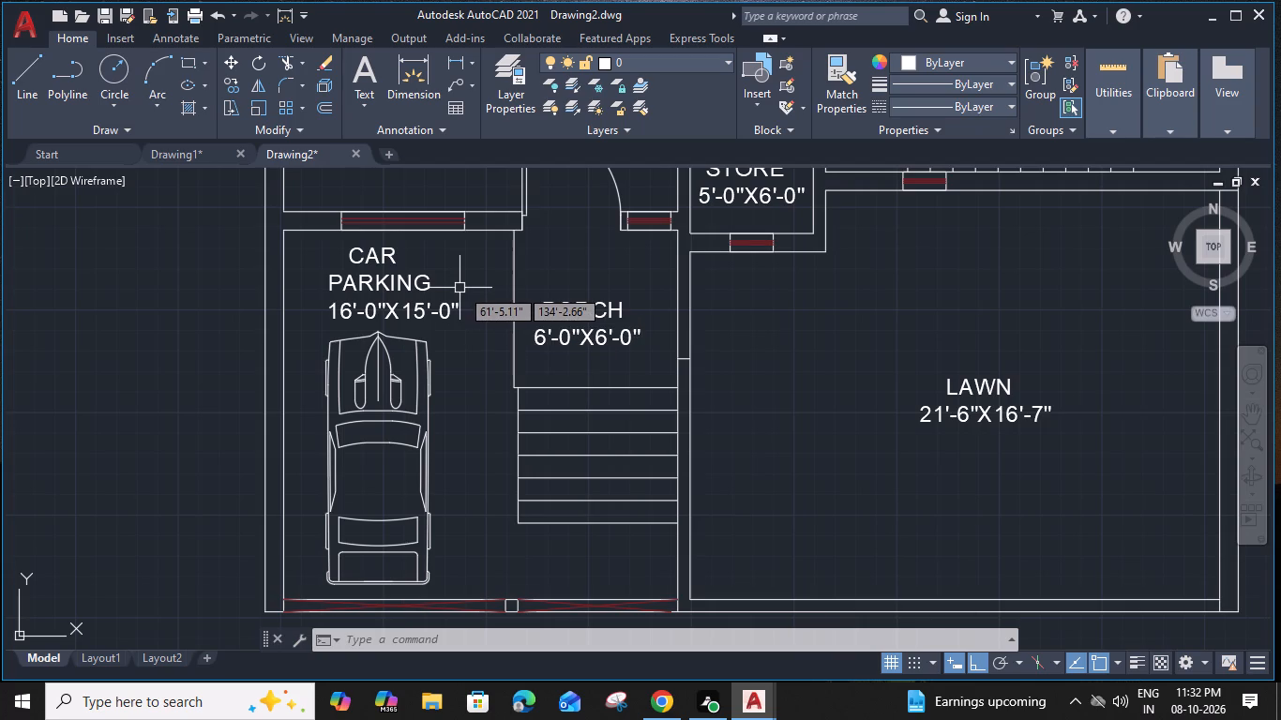
# Offset the porch's south edge and the first step line below it 1" to the south.
pyautogui.scroll(-1, 461, 289)
pyautogui.moveTo(727, 242); pyautogui.dragTo(670, 251, button='middle')
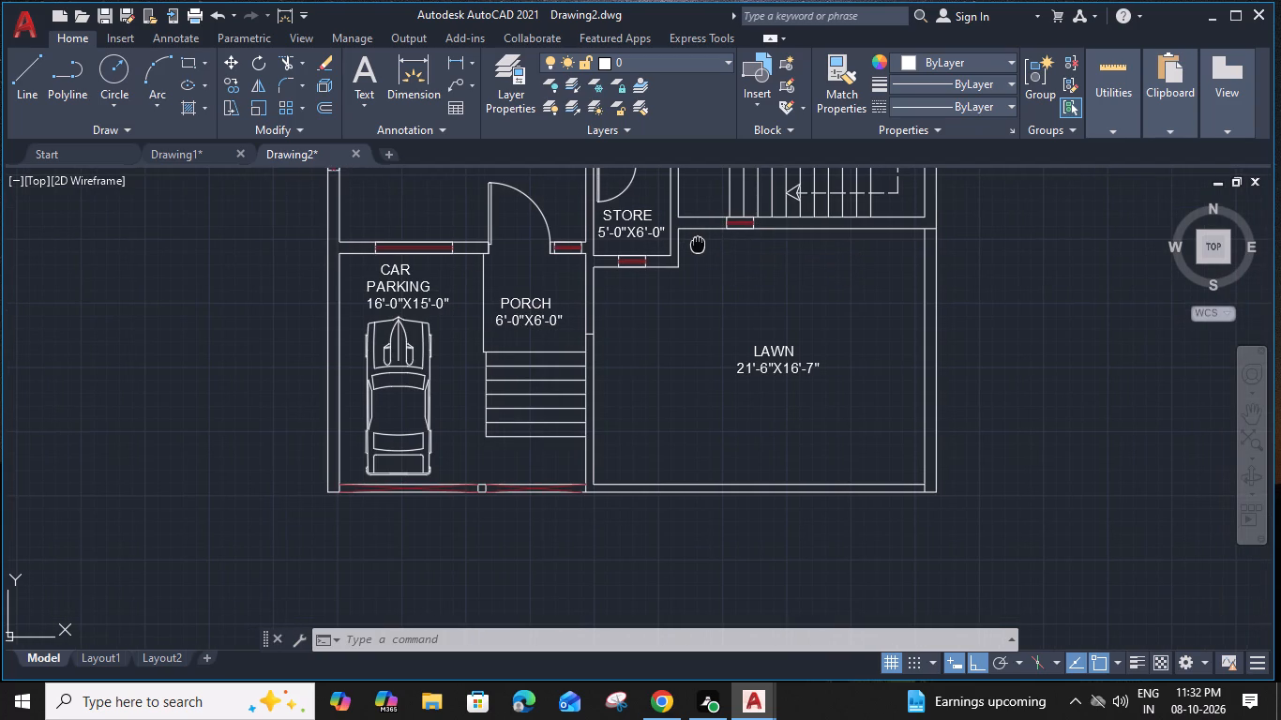
pyautogui.moveTo(670, 251); pyautogui.dragTo(610, 252, button='middle')
pyautogui.scroll(2, 407, 390)
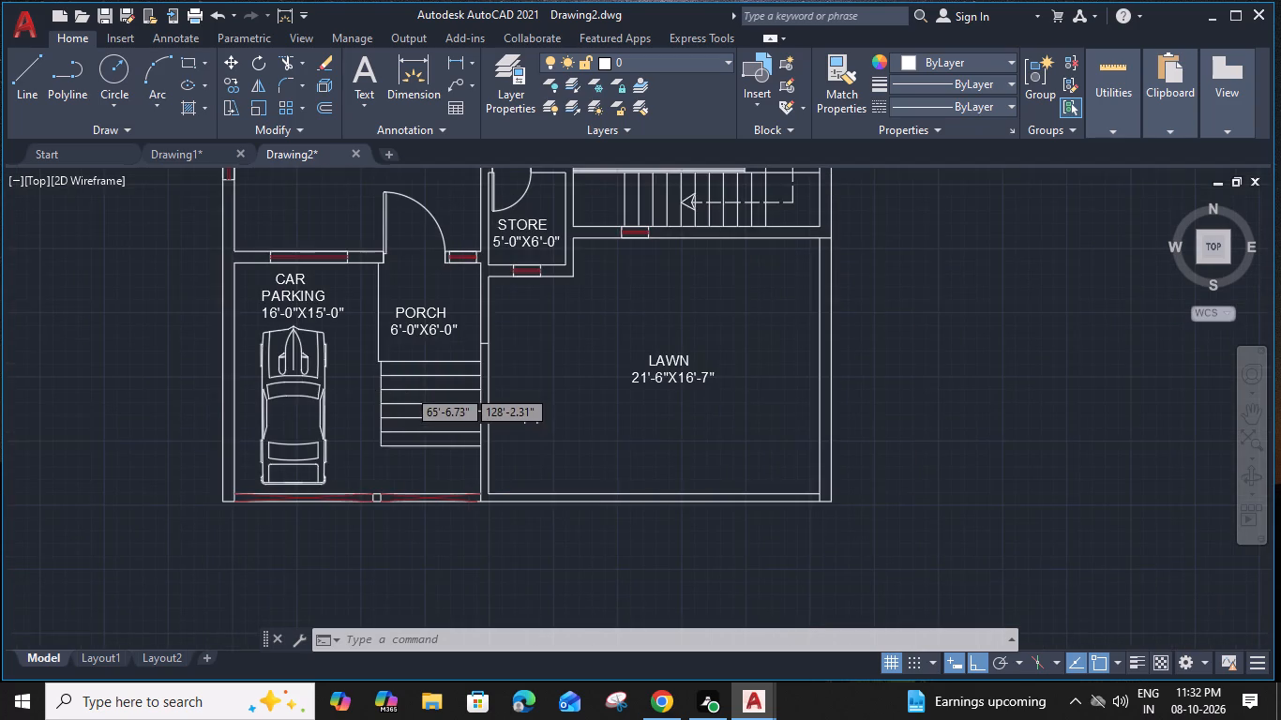
pyautogui.click(445, 353)
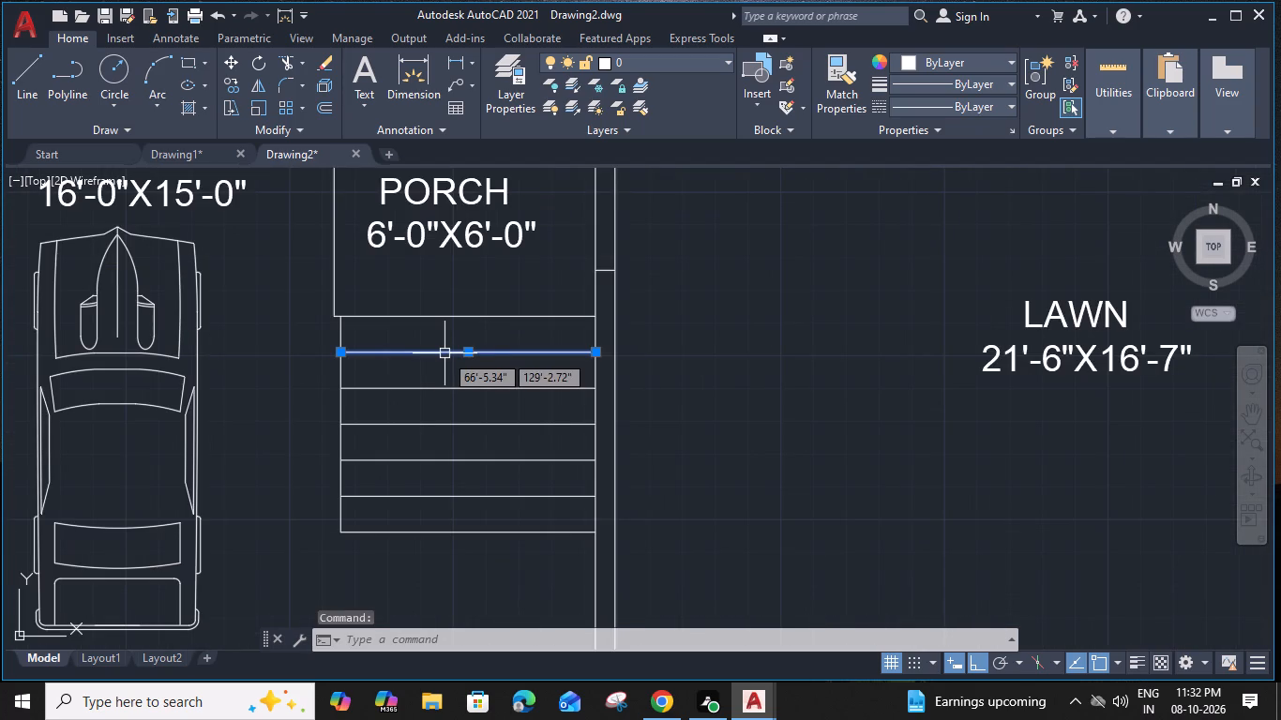
pyautogui.press('o')
pyautogui.press('space')
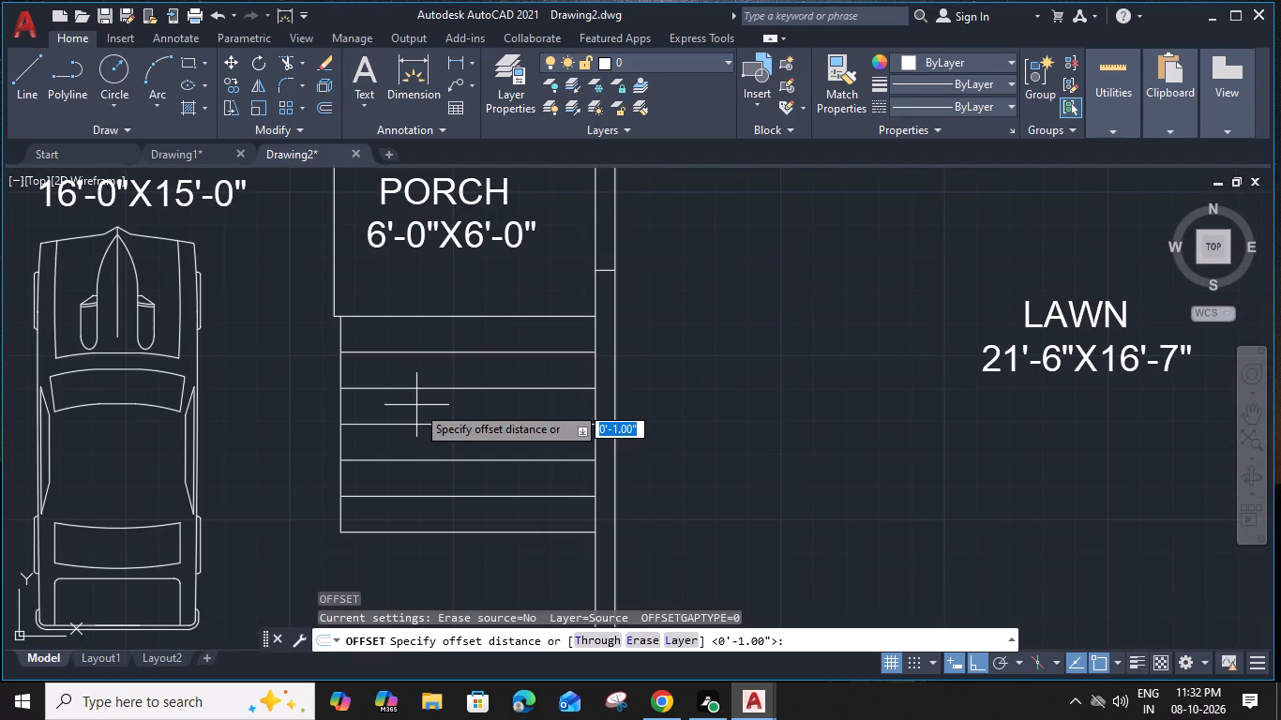
pyautogui.press('1')
pyautogui.hotkey('shift', '"')
pyautogui.press('Return')
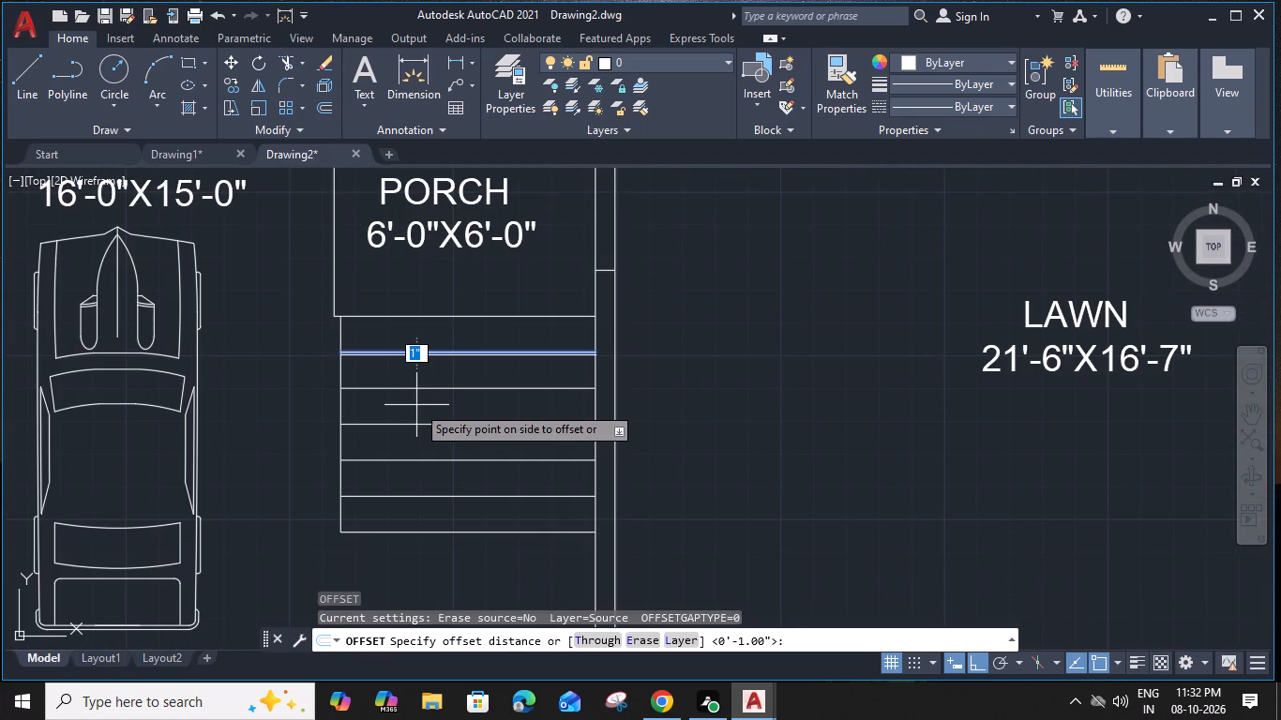
pyautogui.click(416, 412)
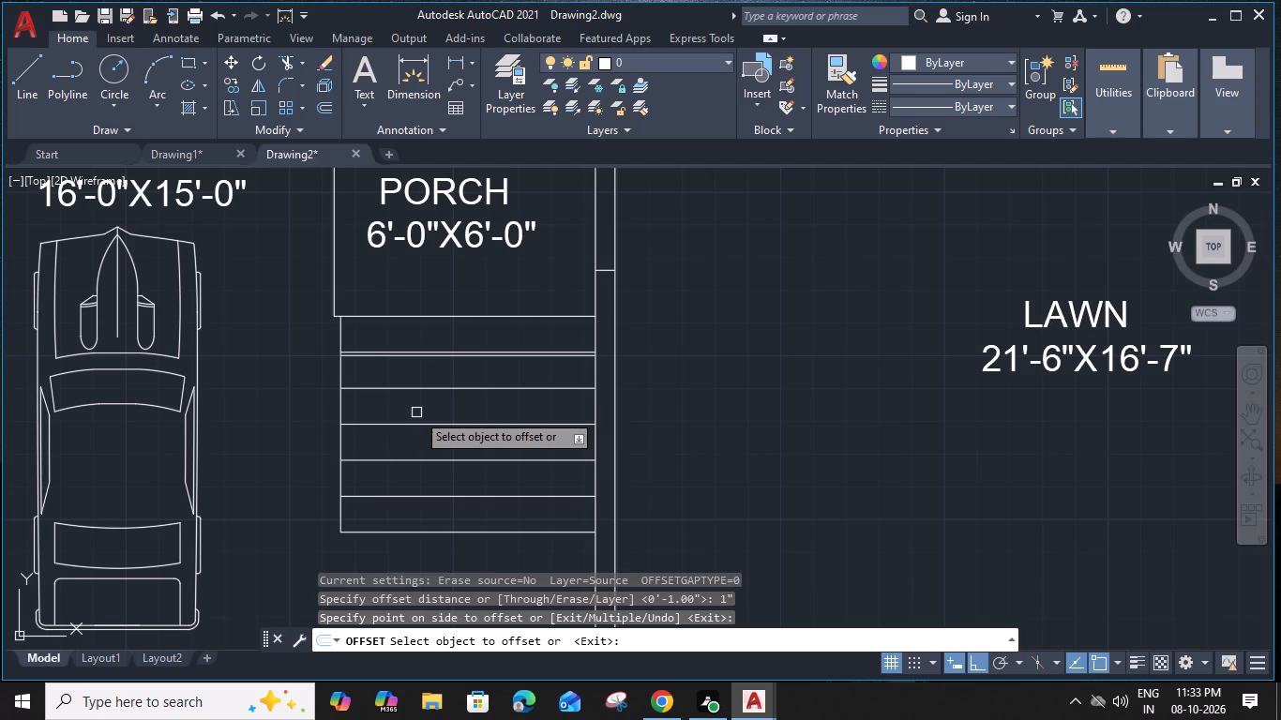
pyautogui.click(490, 311)
pyautogui.click(496, 318)
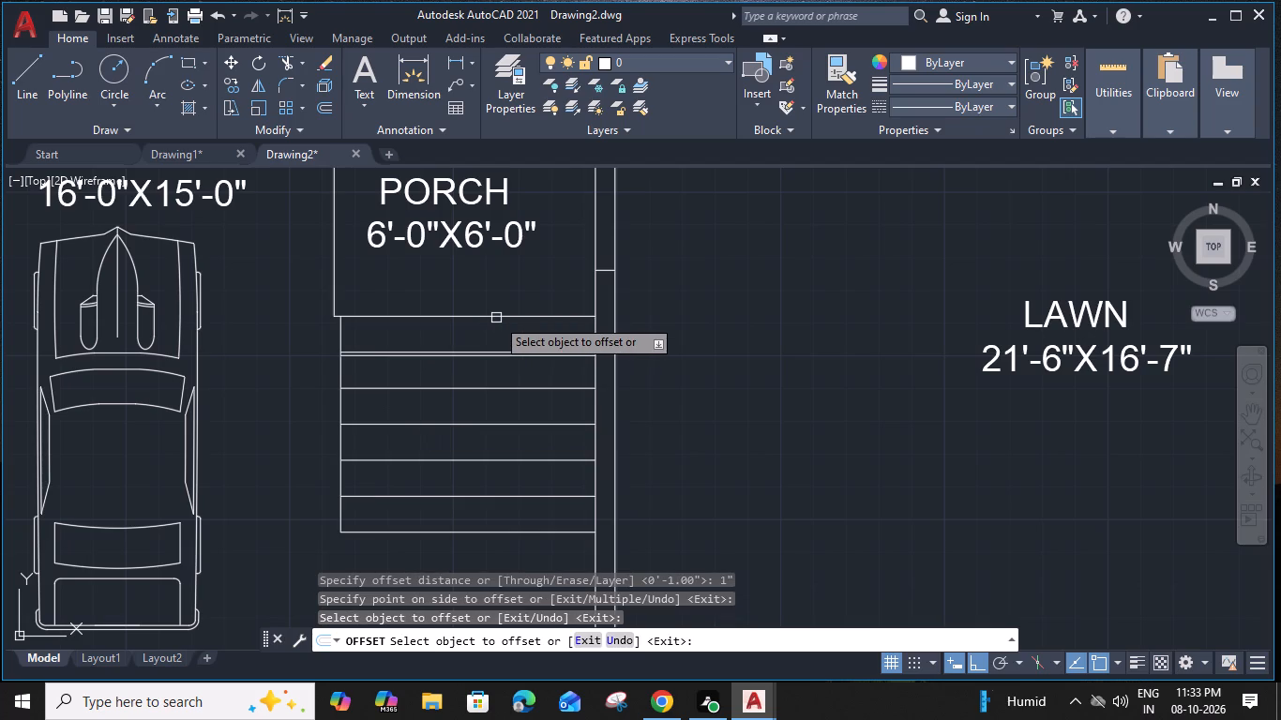
pyautogui.click(491, 349)
pyautogui.press('Escape')
# Trim the end of the porch edge's offset line that overhangs the west side of the steps.
pyautogui.write('TR')
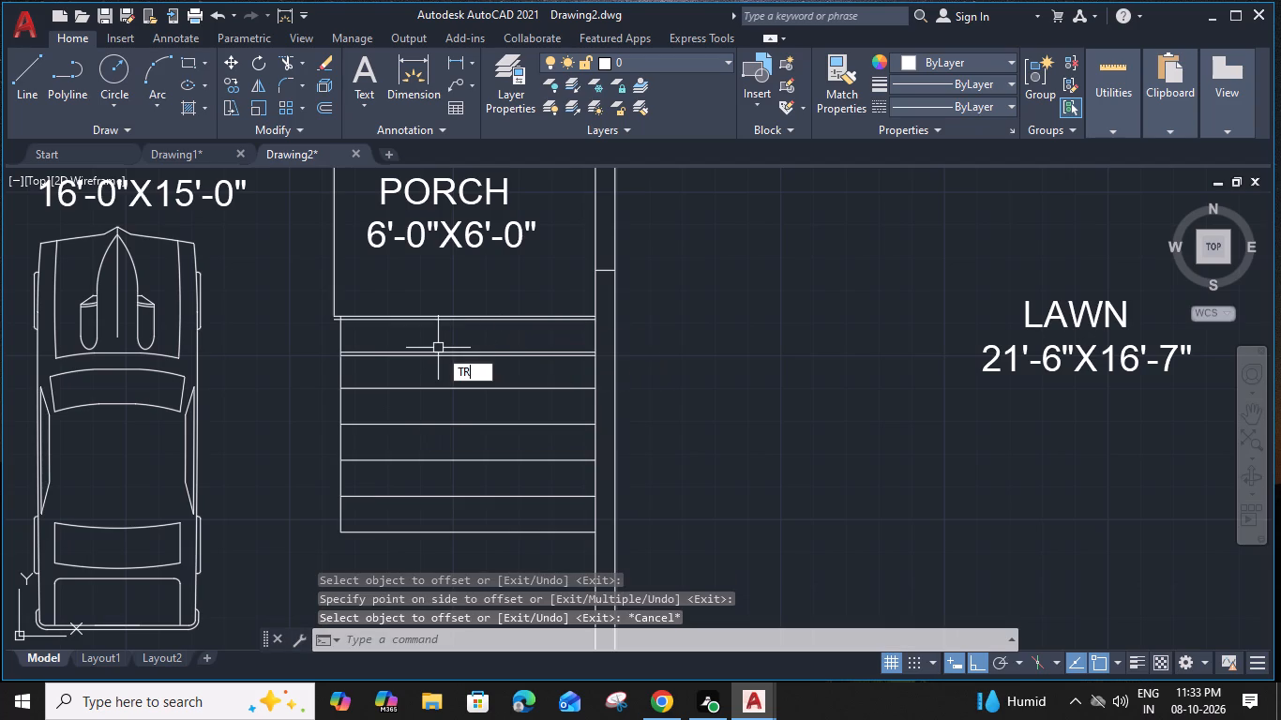
pyautogui.press('space')
pyautogui.scroll(2, 382, 332)
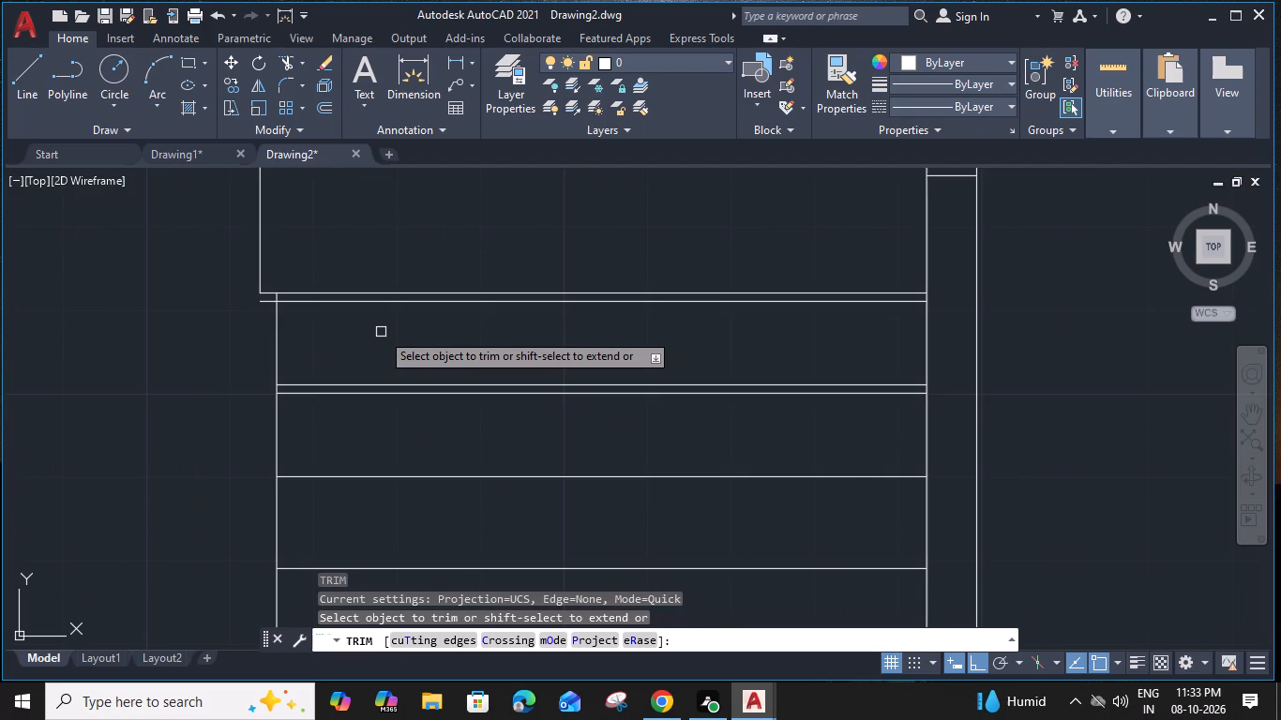
pyautogui.click(266, 306)
pyautogui.press('Escape')
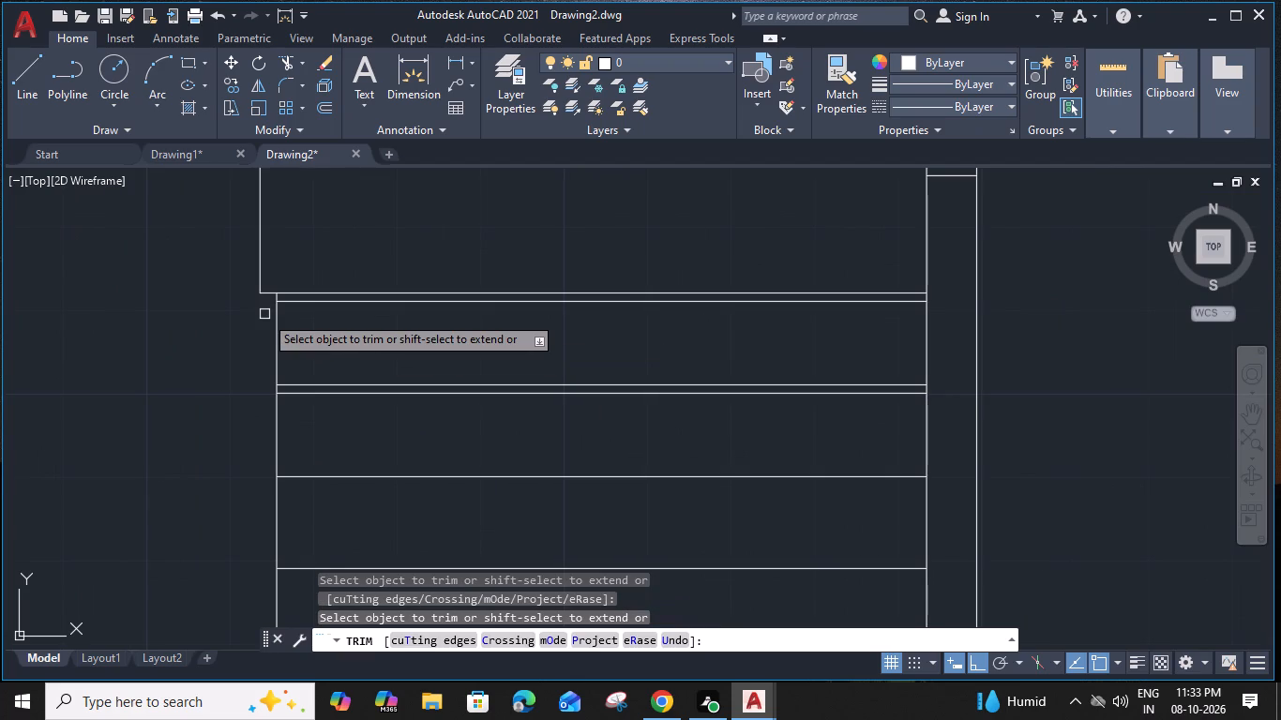
# Set the linetype of the two 1" offset lines on the porch steps to ACAD_ISO02W100.
pyautogui.click(471, 303)
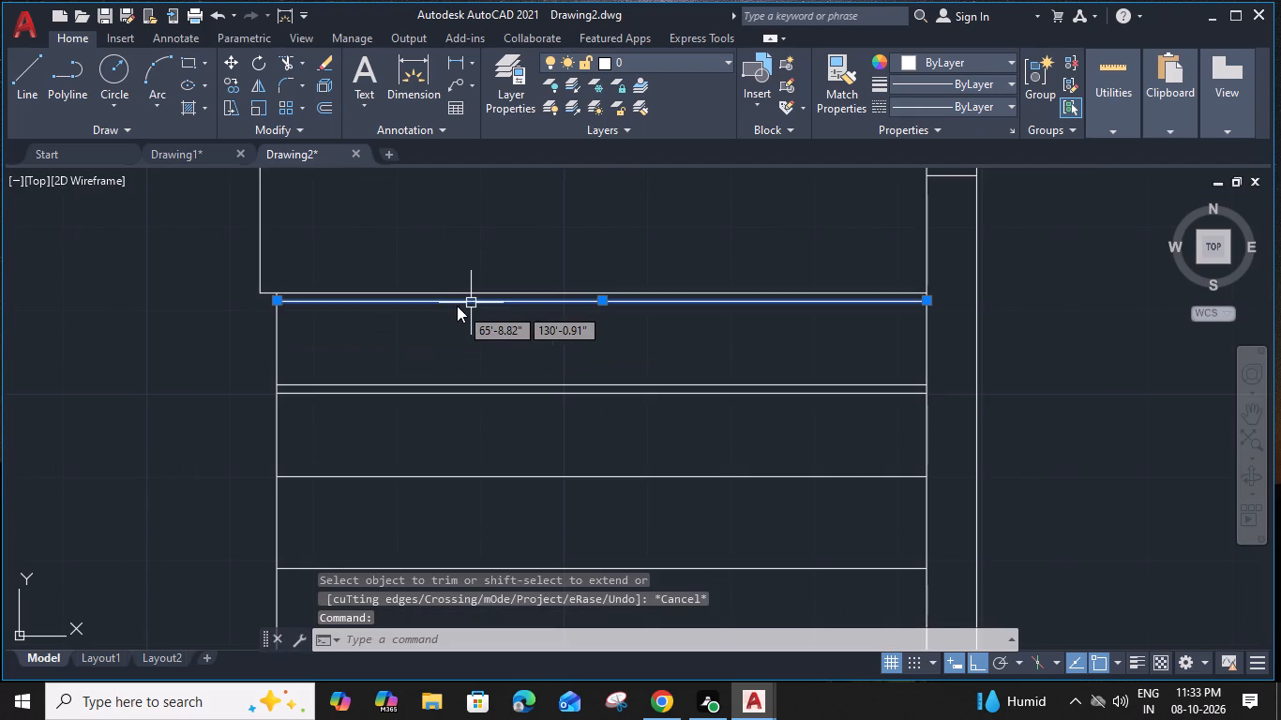
pyautogui.click(1002, 104)
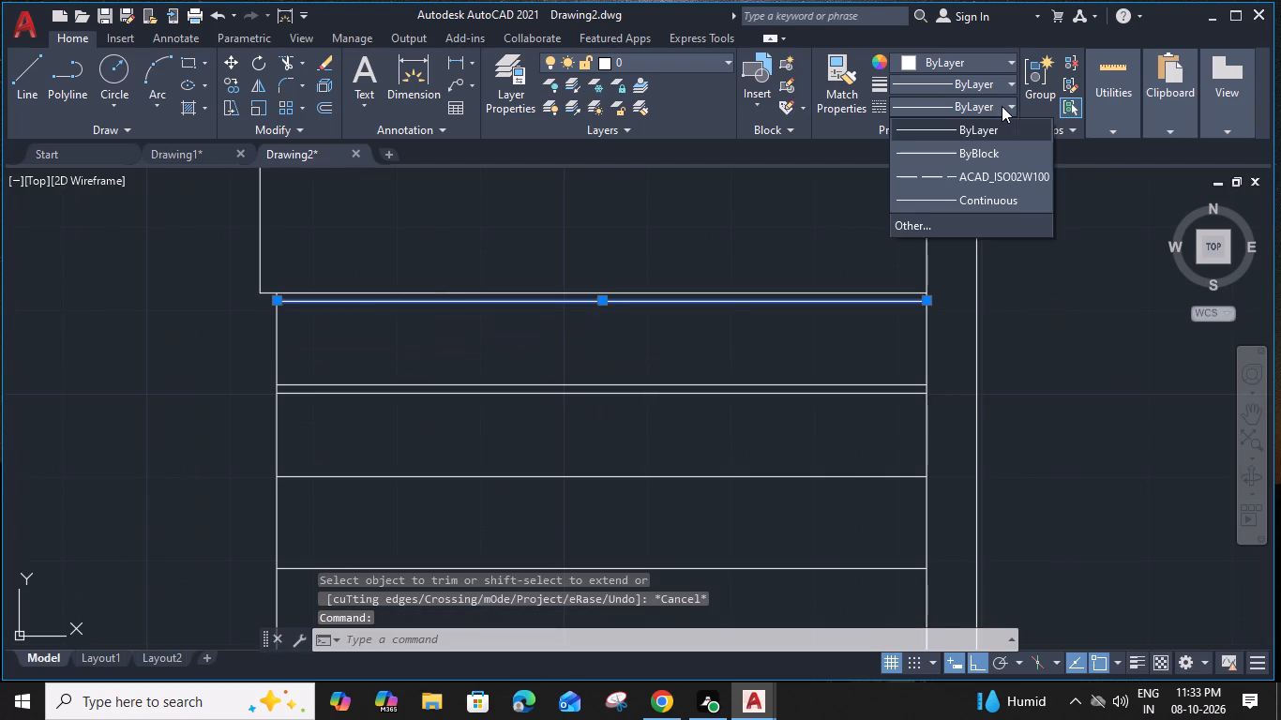
pyautogui.click(992, 181)
pyautogui.press('Escape')
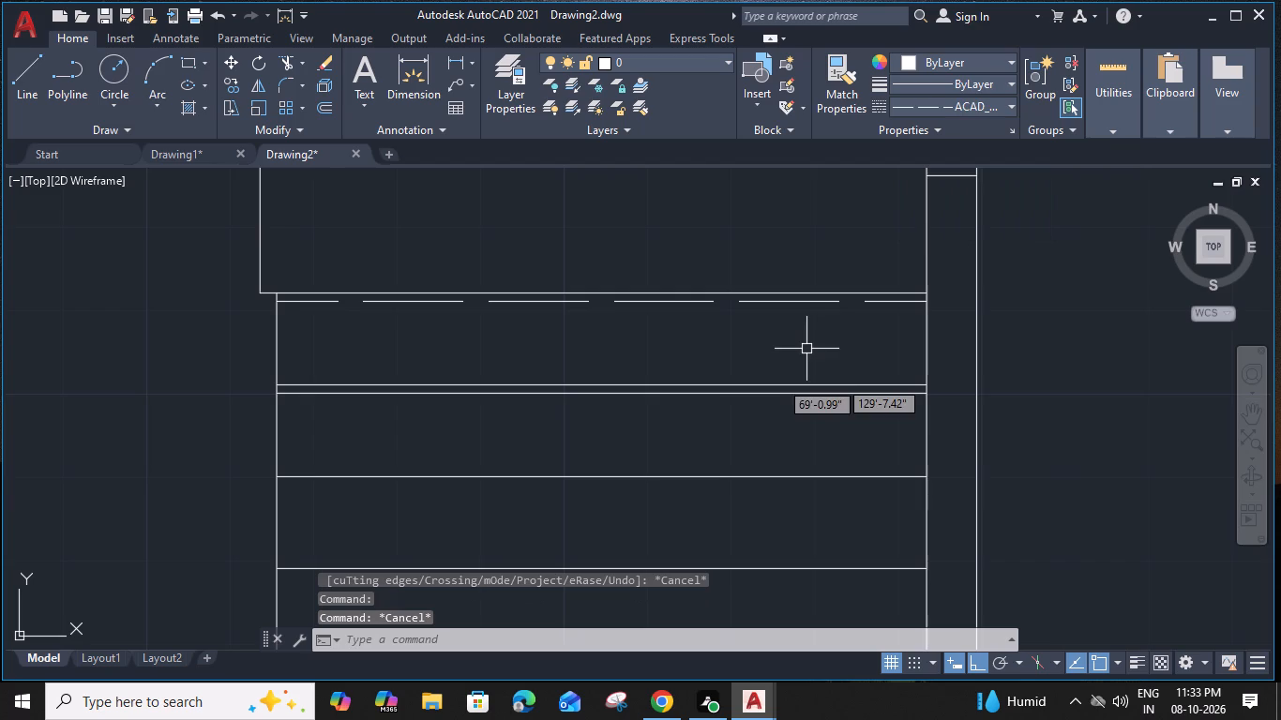
pyautogui.click(788, 397)
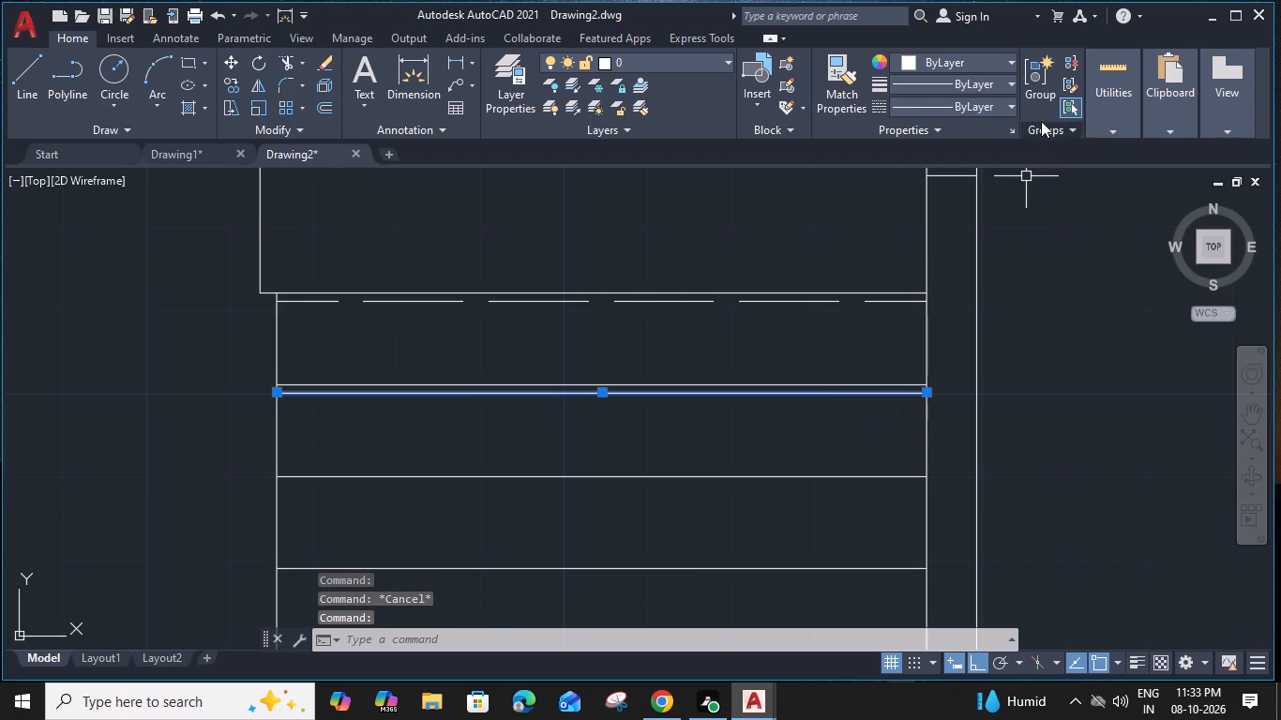
pyautogui.click(1014, 111)
pyautogui.click(992, 183)
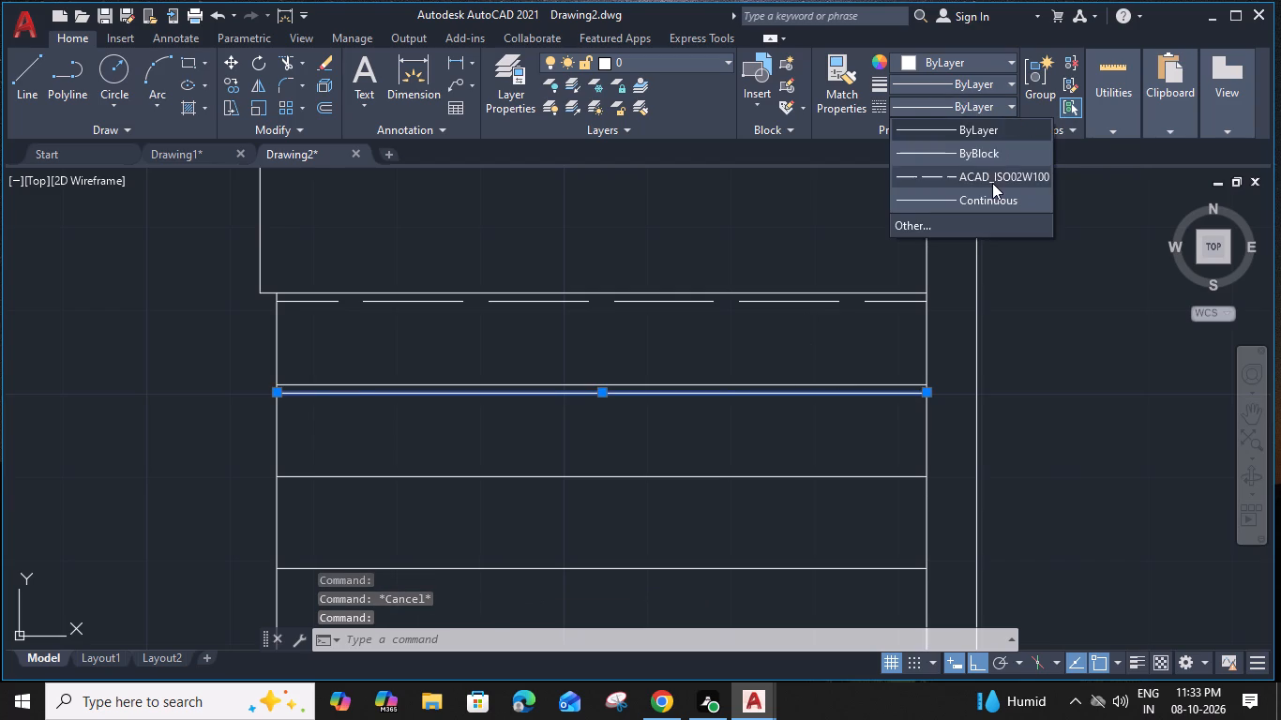
pyautogui.press('Escape')
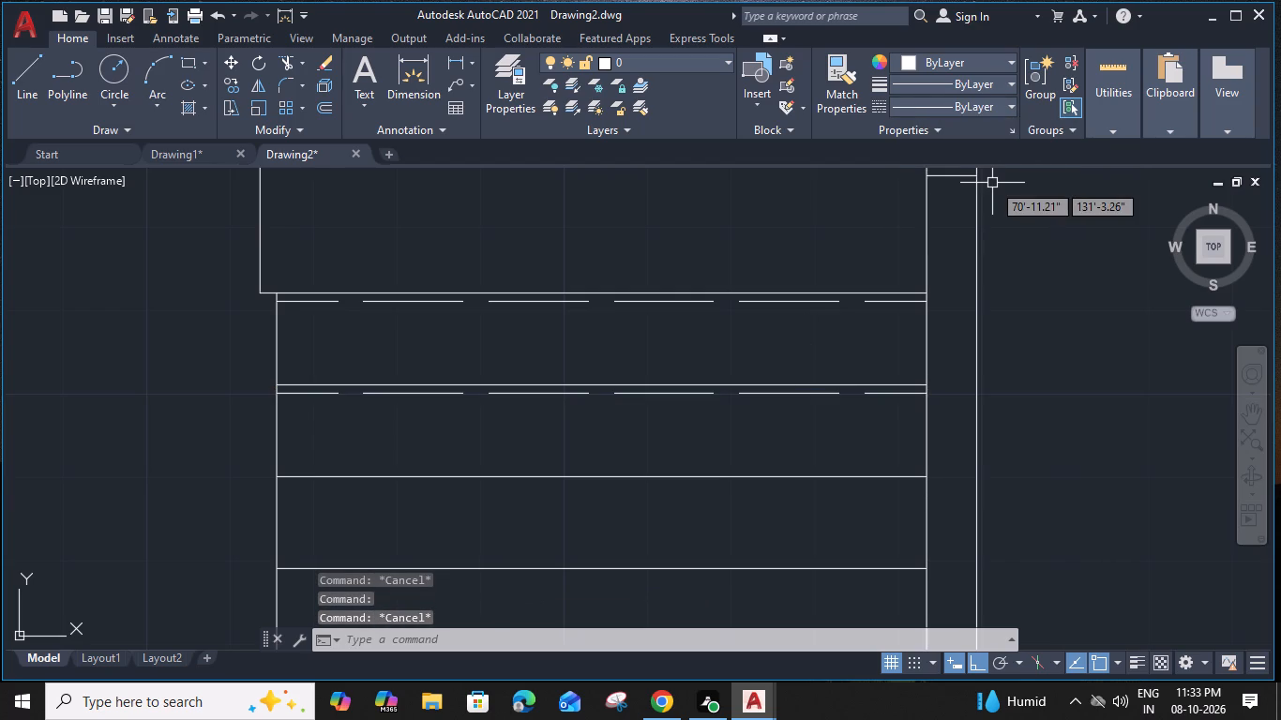
# Offset the dashed nosing line below the first porch step line 11" south to the following step.
pyautogui.moveTo(811, 357); pyautogui.dragTo(785, 258, button='middle')
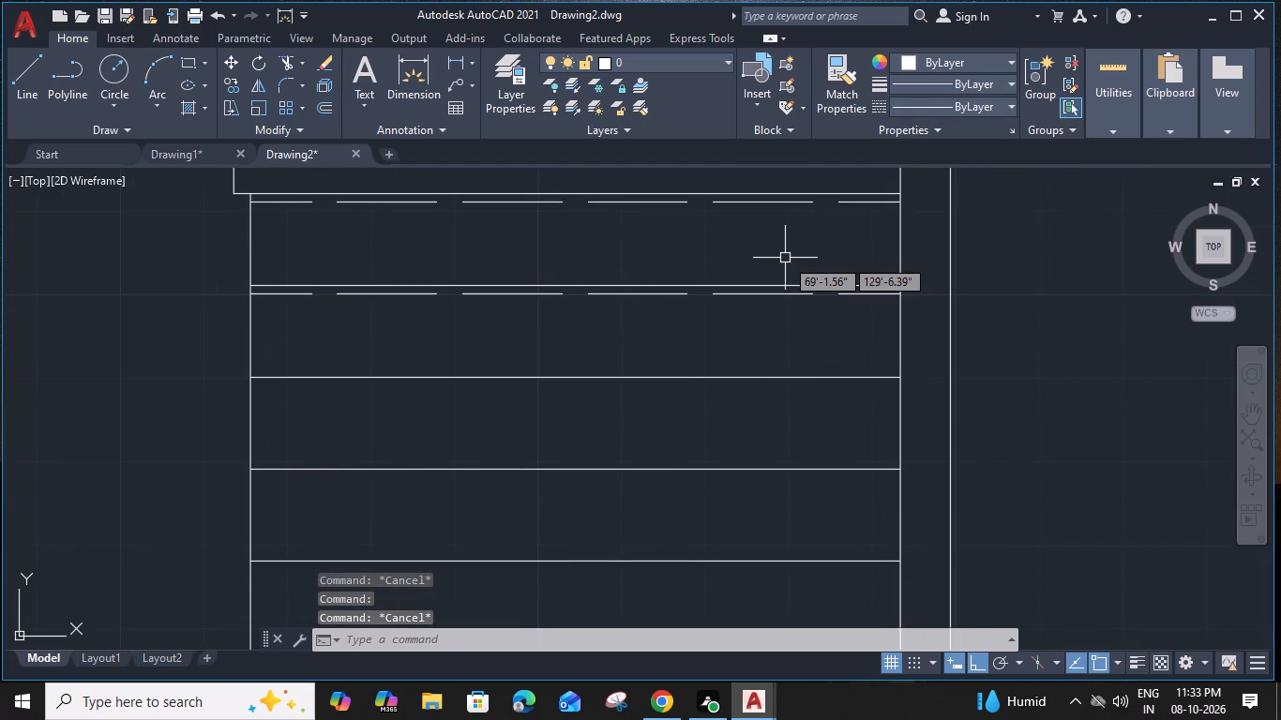
pyautogui.click(744, 296)
pyautogui.press('o')
pyautogui.press('space')
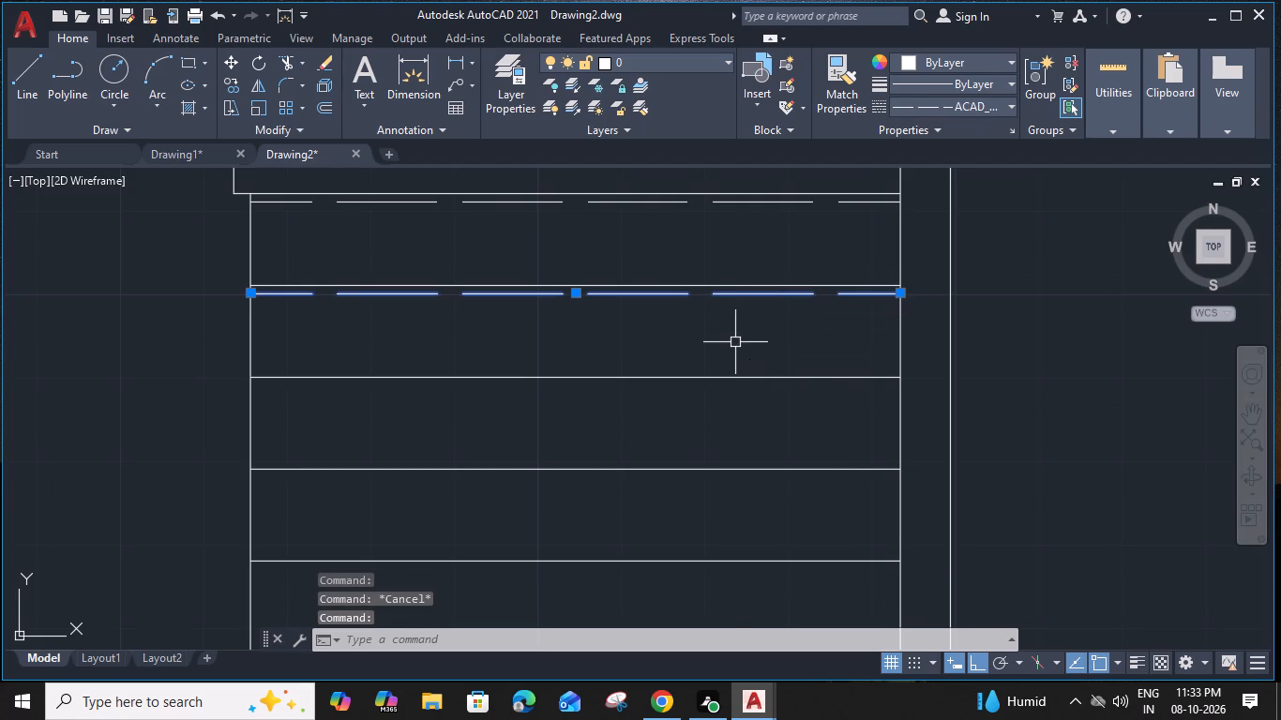
pyautogui.write('11')
pyautogui.hotkey('shift', '"')
pyautogui.press('Return')
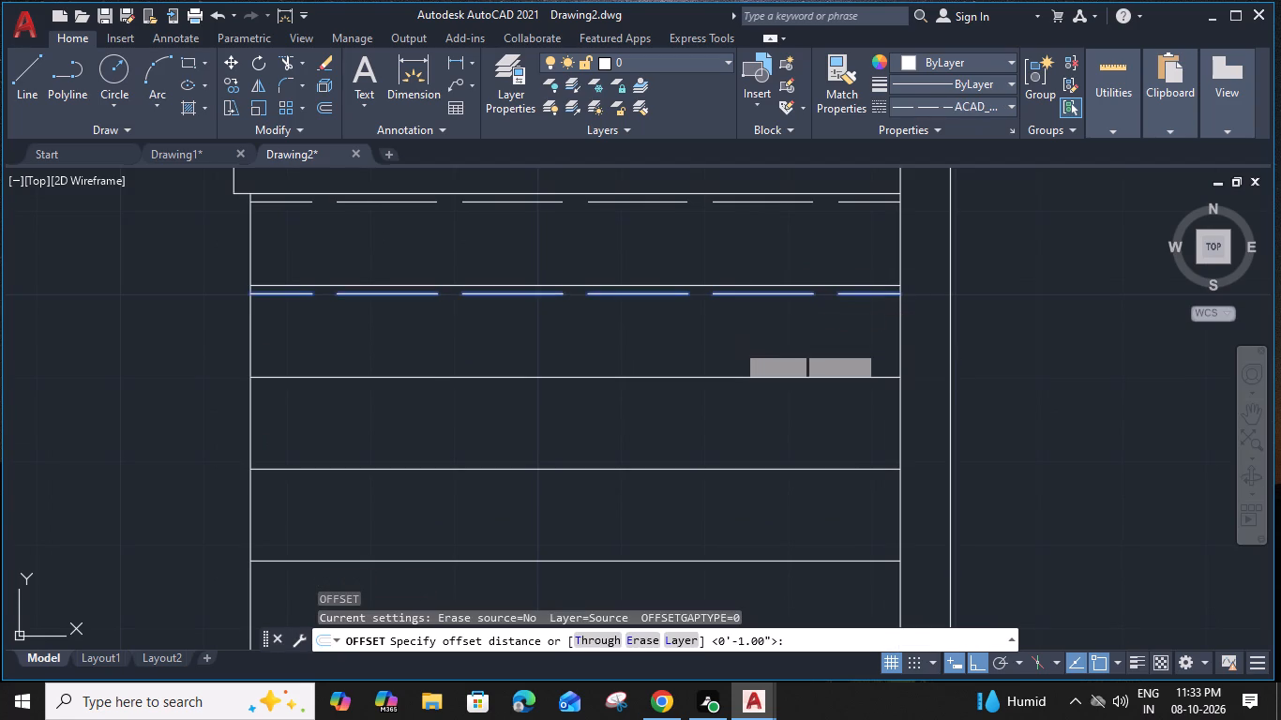
pyautogui.click(737, 415)
# Continue the 11" offsets southward so each of the four remaining step lines has a dashed nosing line below it.
pyautogui.moveTo(731, 402); pyautogui.dragTo(577, 49, button='middle')
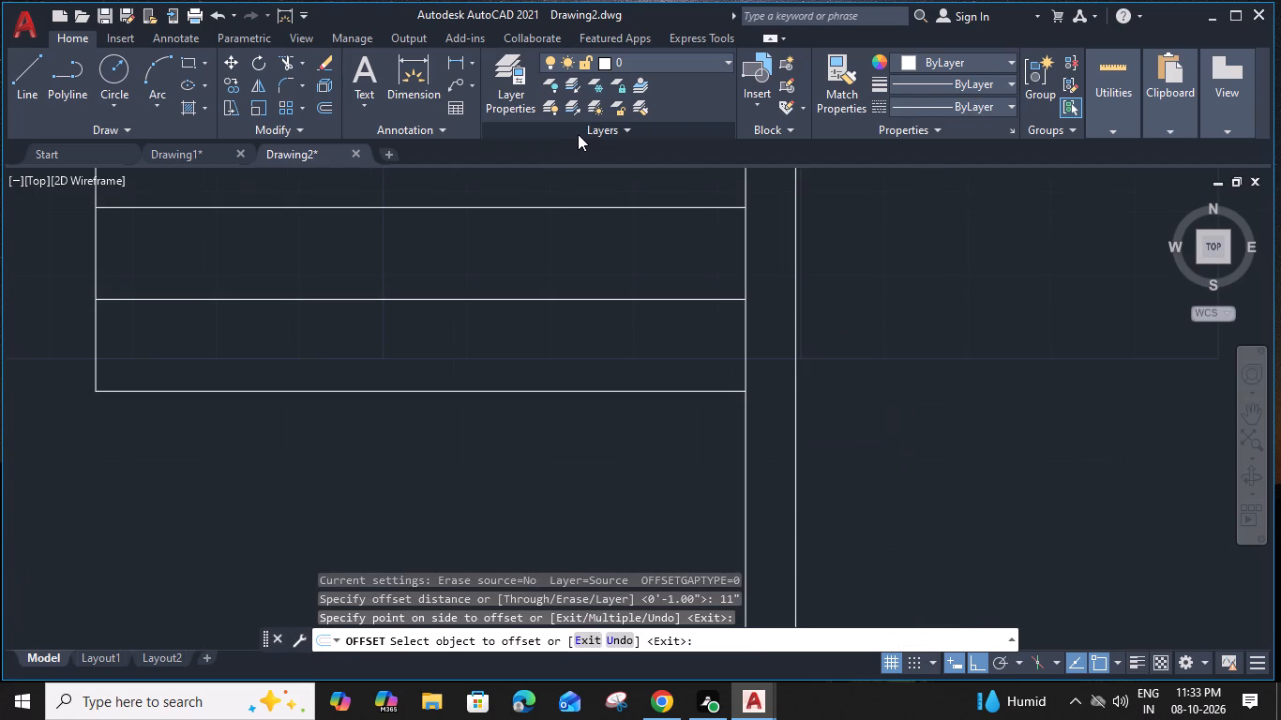
pyautogui.moveTo(602, 217); pyautogui.dragTo(606, 352, button='middle')
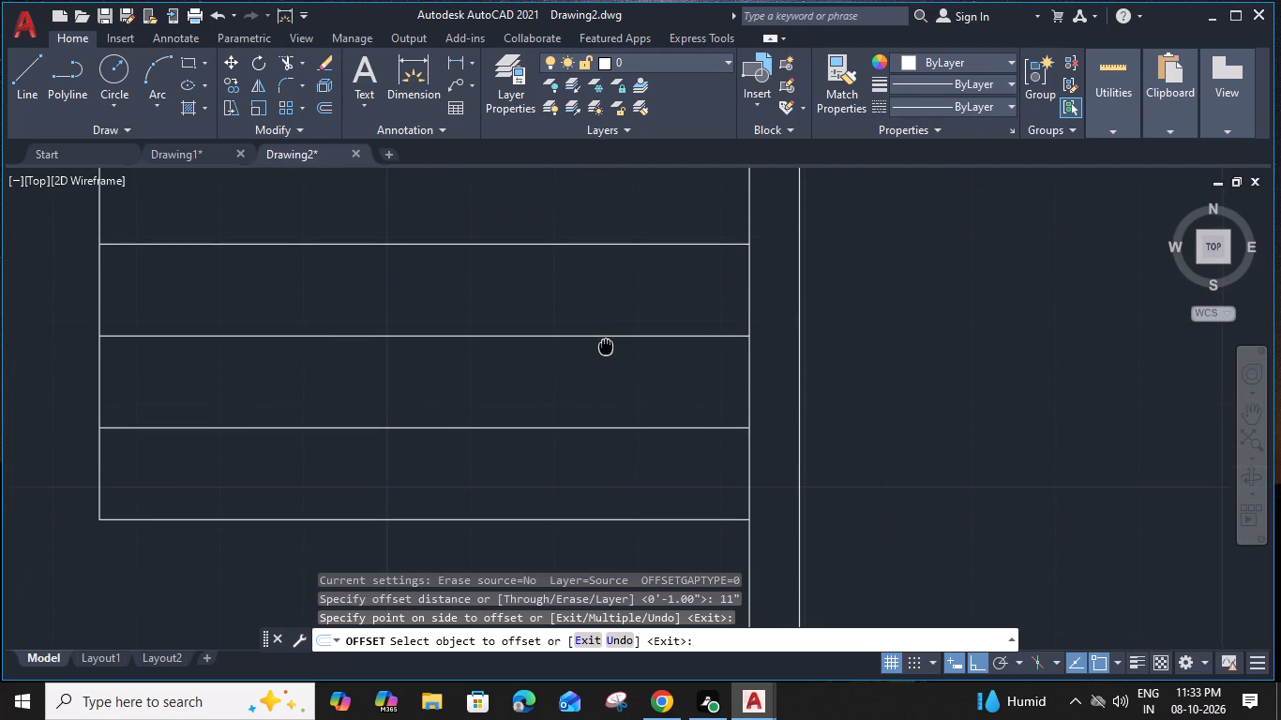
pyautogui.moveTo(606, 352); pyautogui.dragTo(605, 365, button='middle')
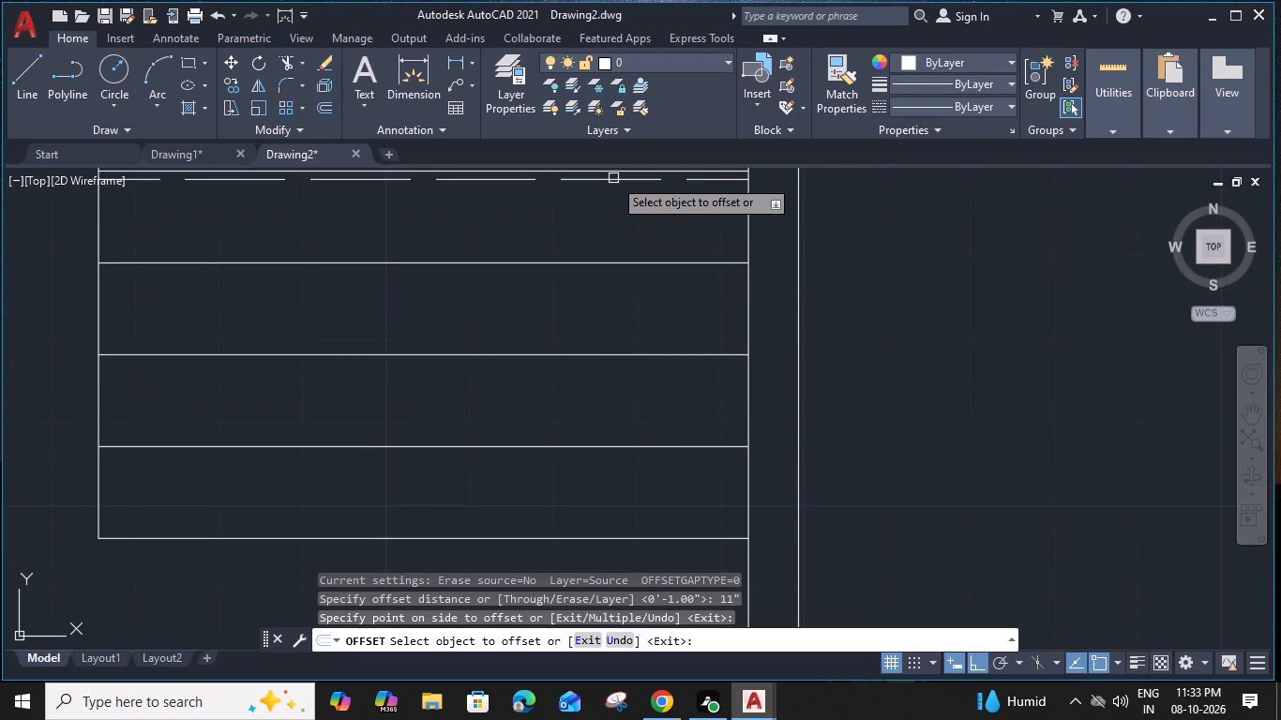
pyautogui.click(613, 179)
pyautogui.click(591, 350)
pyautogui.click(596, 273)
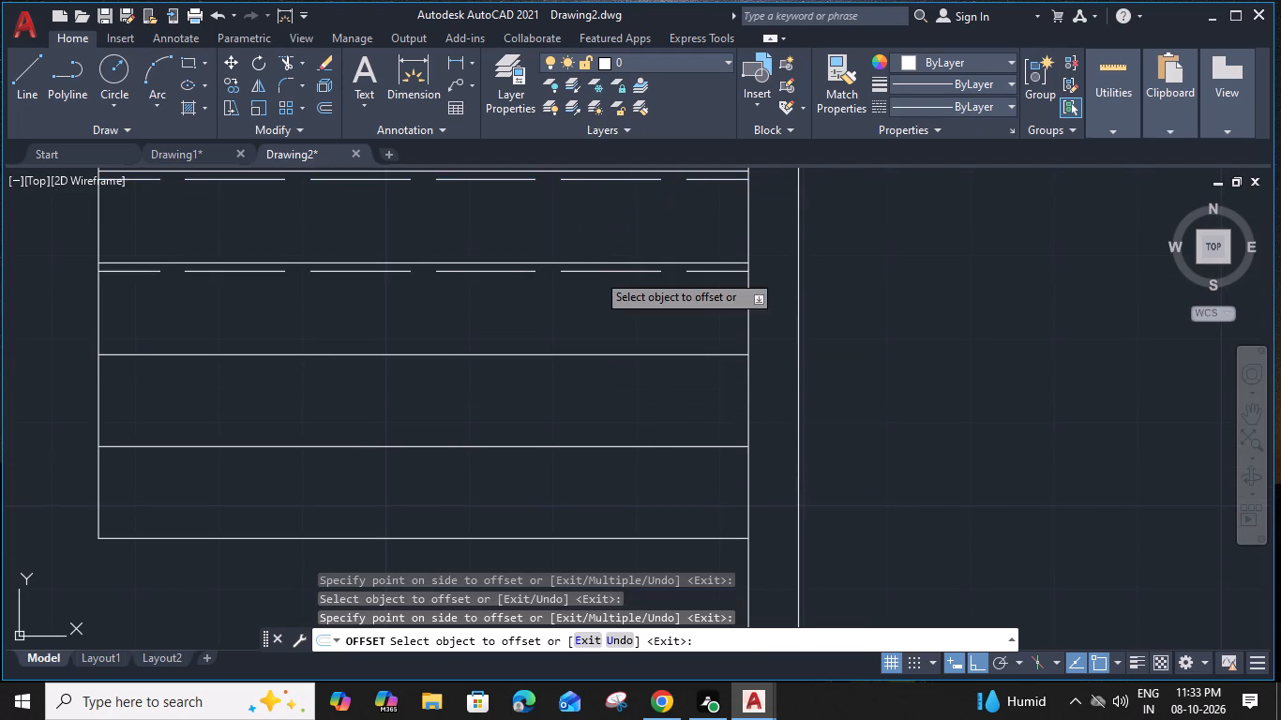
pyautogui.click(586, 391)
pyautogui.click(584, 369)
pyautogui.click(584, 367)
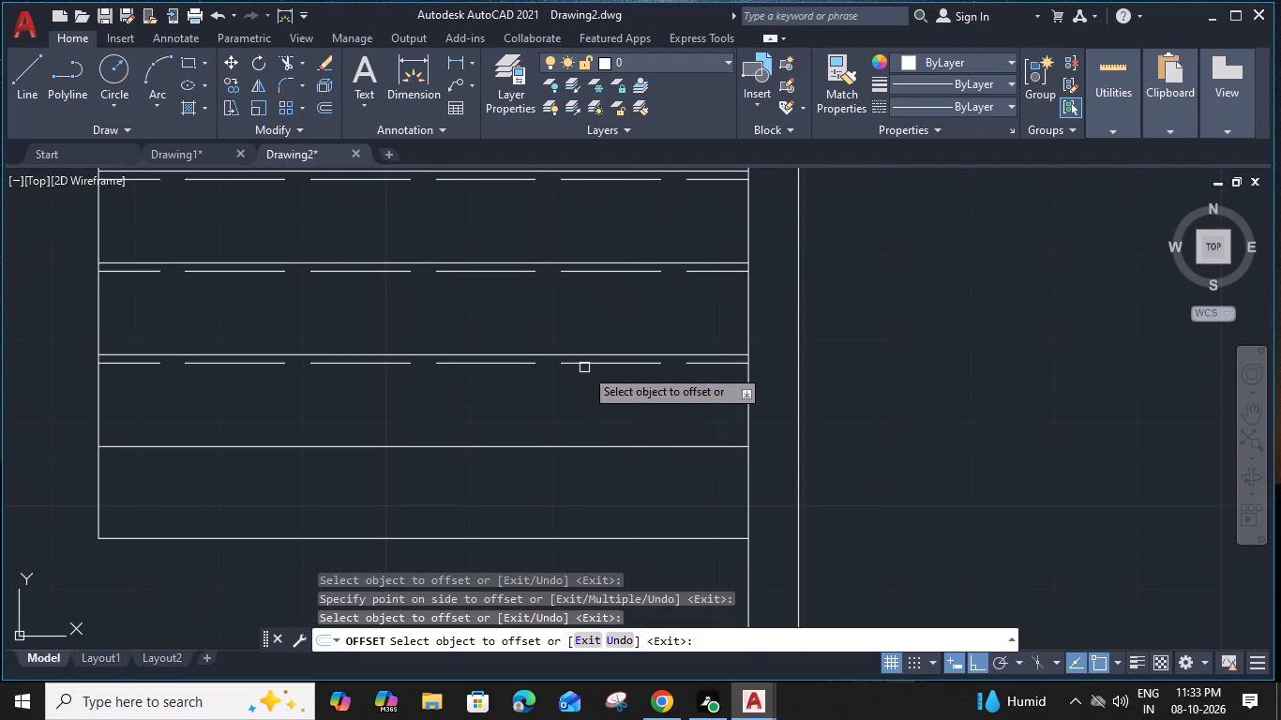
pyautogui.click(582, 422)
pyautogui.moveTo(578, 412); pyautogui.dragTo(589, 284, button='middle')
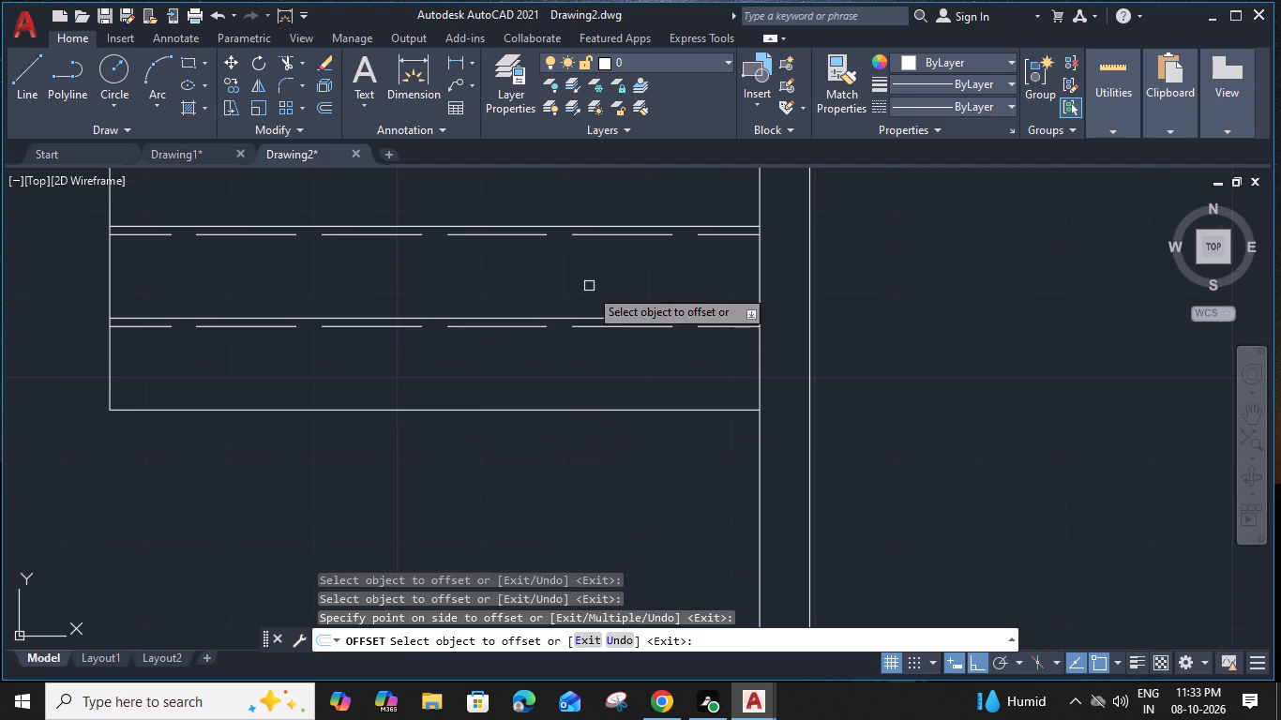
pyautogui.click(594, 330)
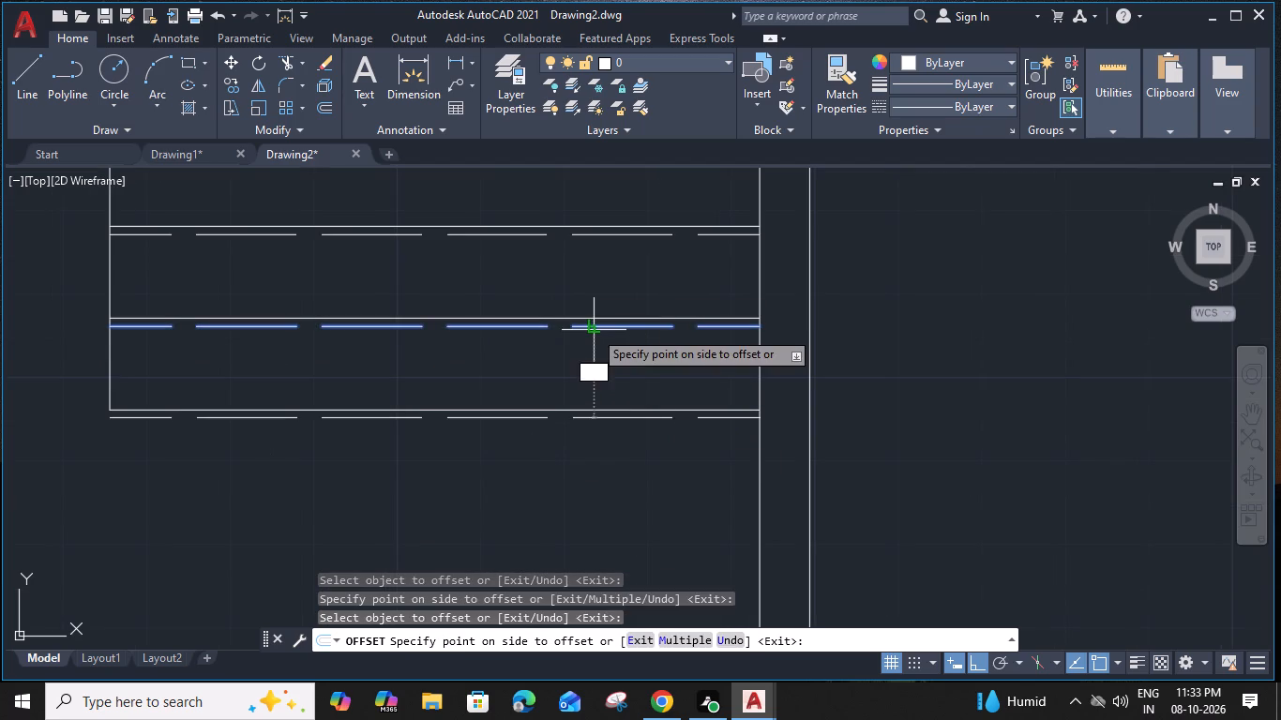
pyautogui.click(564, 439)
pyautogui.press('Escape')
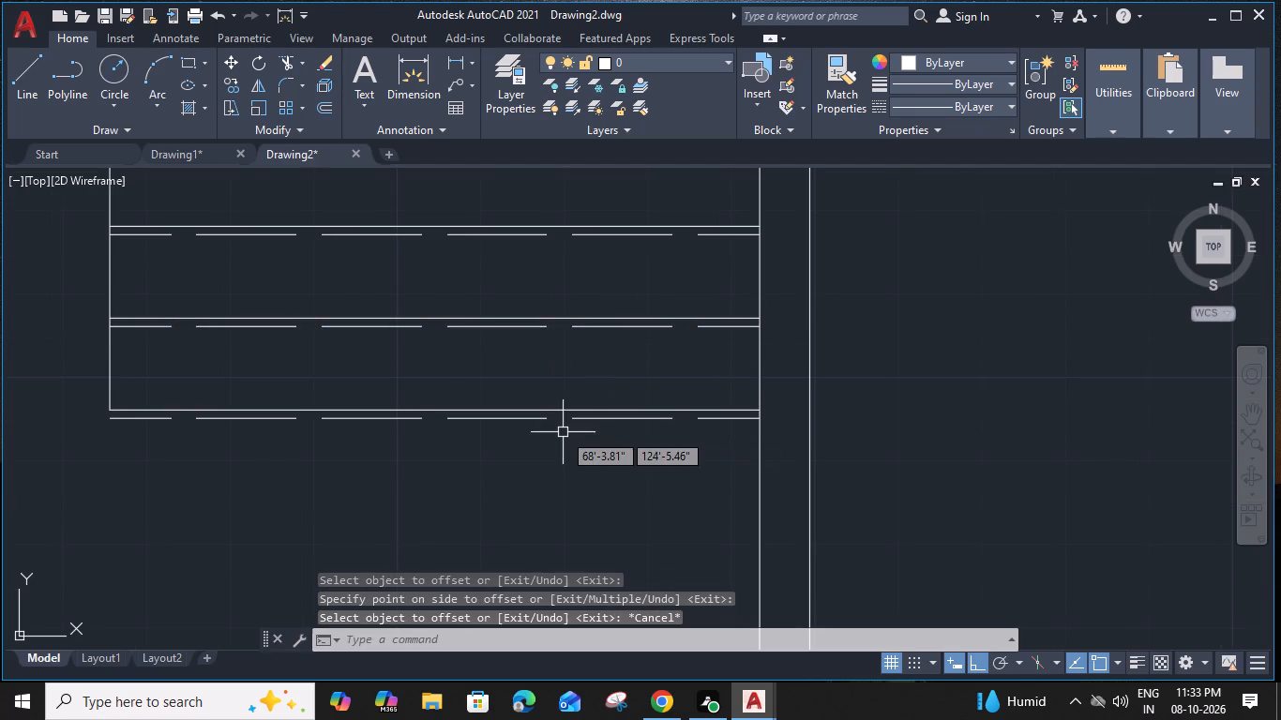
# Offset the vertical line on the west side of the porch steps 3" to the west.
pyautogui.scroll(-1, 427, 379)
pyautogui.moveTo(418, 370); pyautogui.dragTo(716, 350, button='middle')
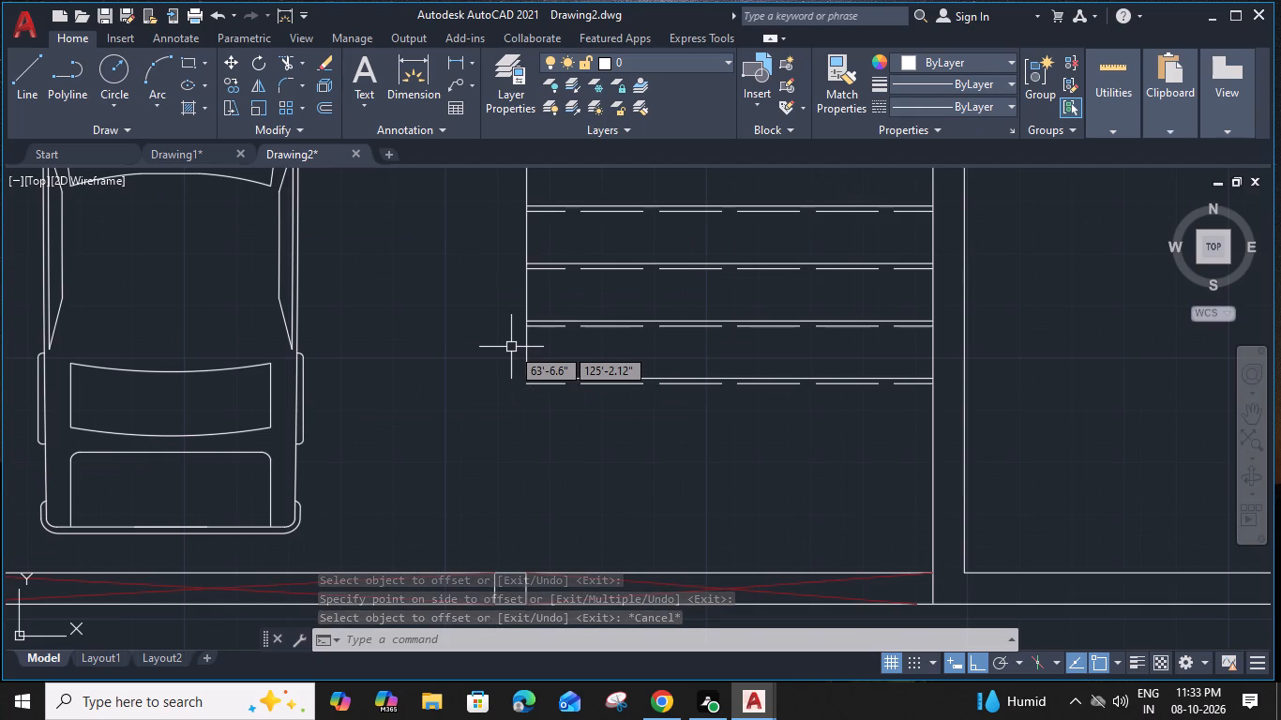
pyautogui.click(526, 299)
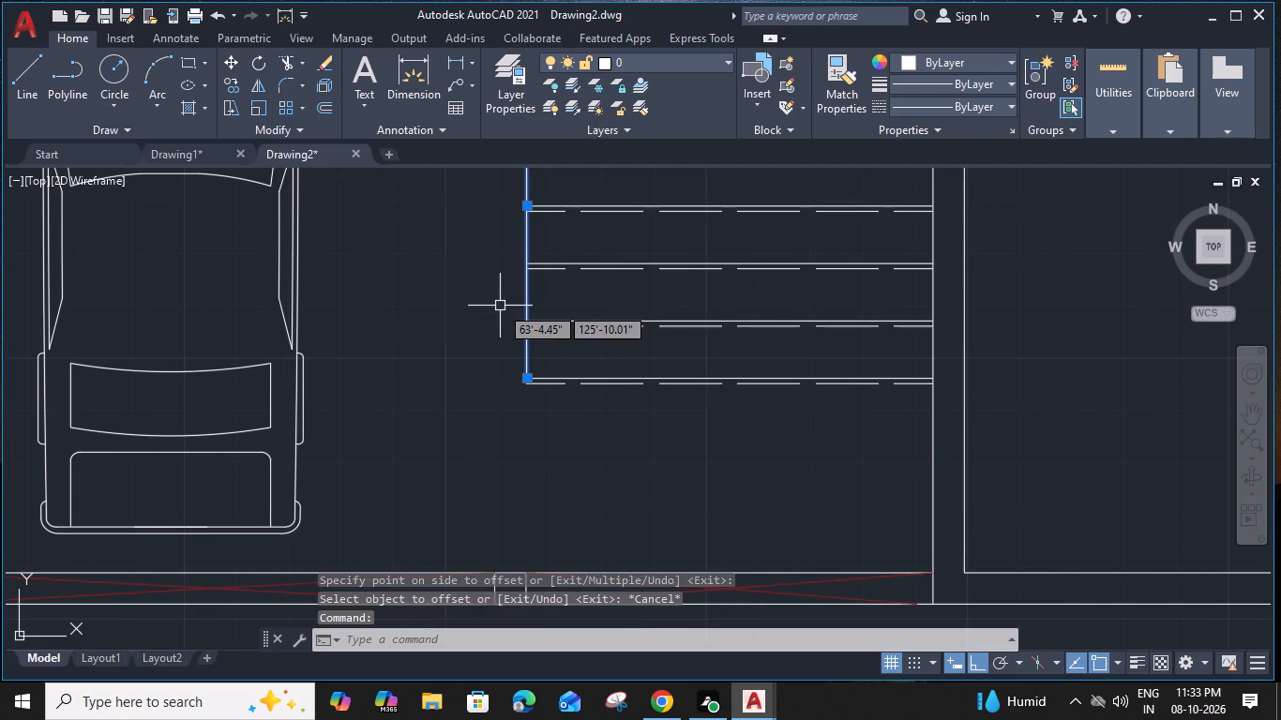
pyautogui.press('o')
pyautogui.press('space')
pyautogui.write('3"')
pyautogui.press('Return')
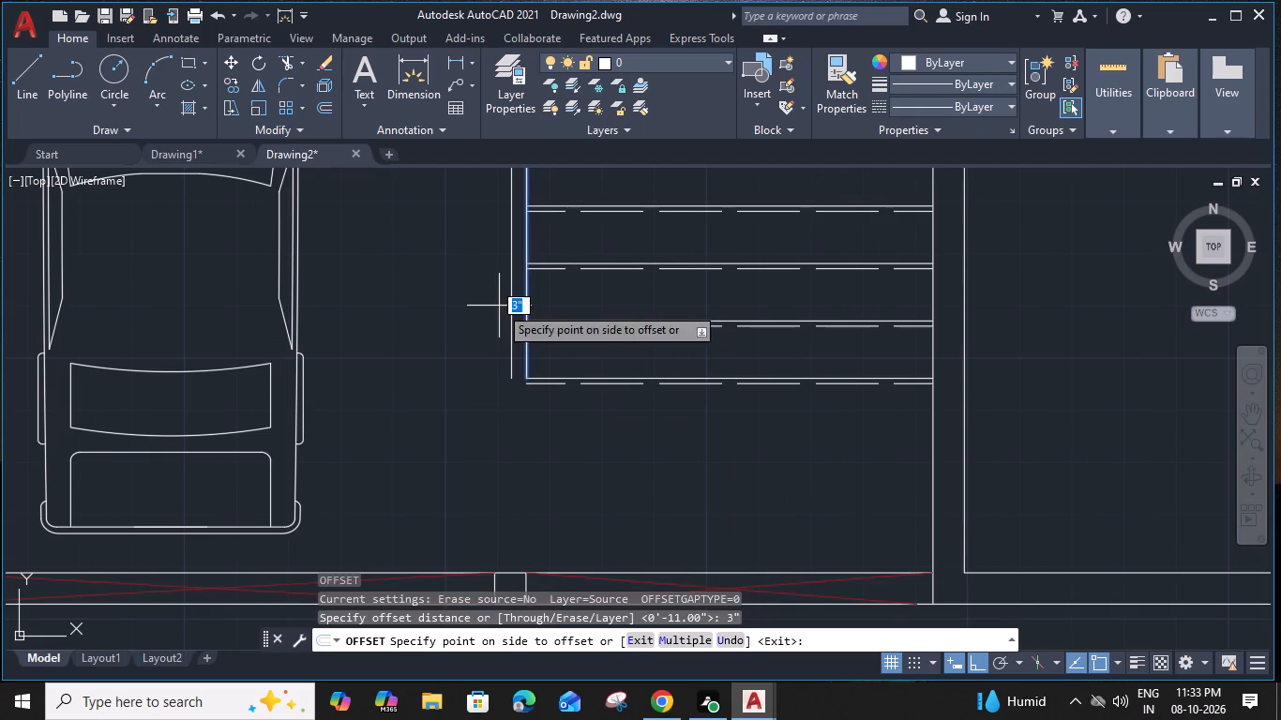
pyautogui.click(499, 306)
pyautogui.press('Escape')
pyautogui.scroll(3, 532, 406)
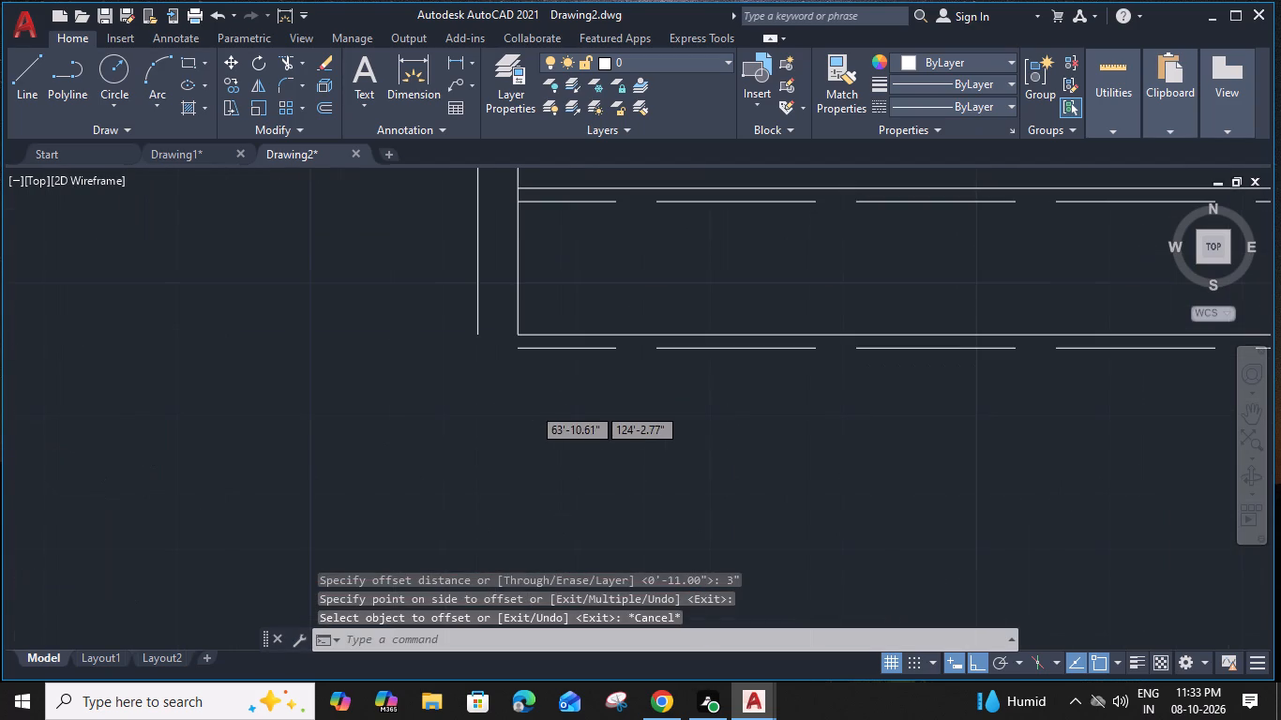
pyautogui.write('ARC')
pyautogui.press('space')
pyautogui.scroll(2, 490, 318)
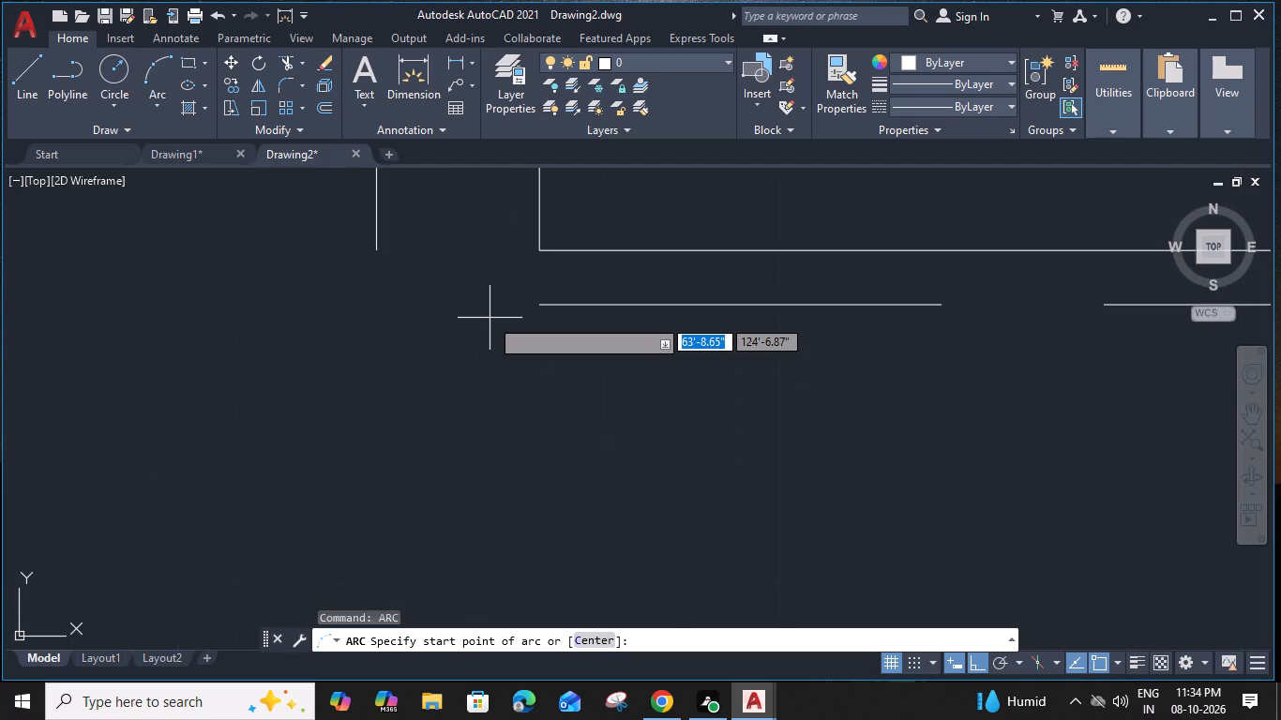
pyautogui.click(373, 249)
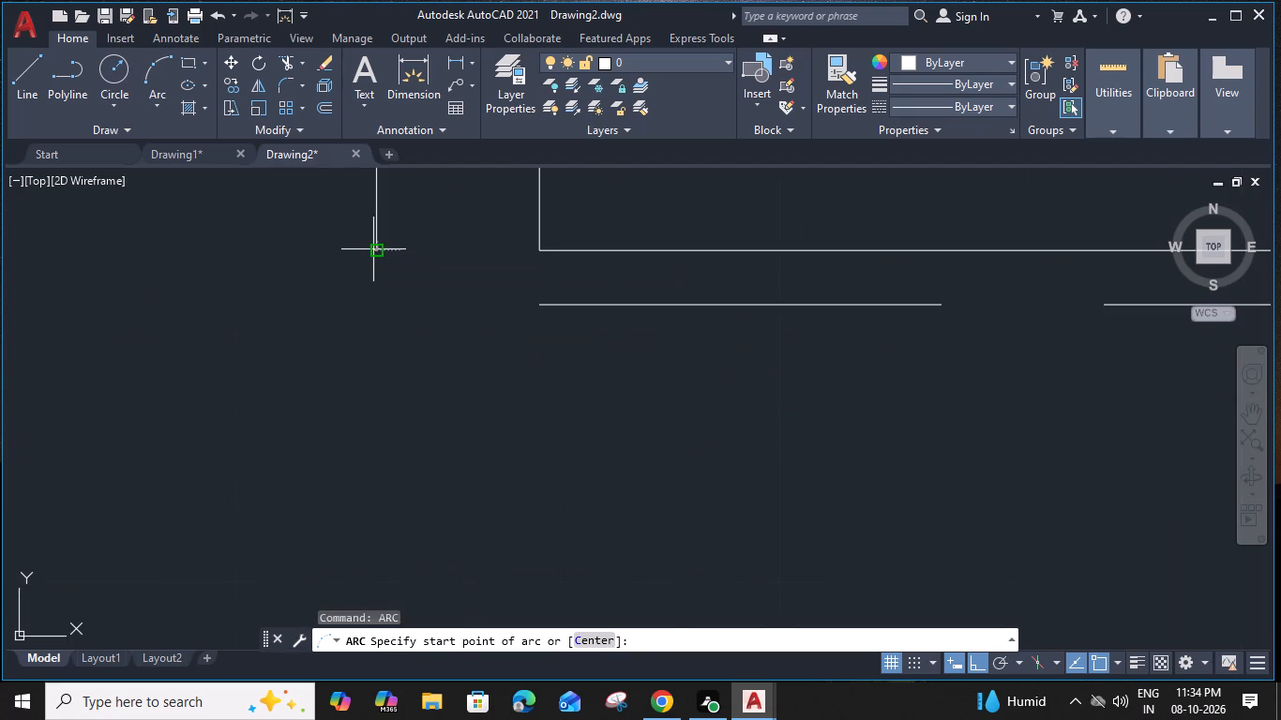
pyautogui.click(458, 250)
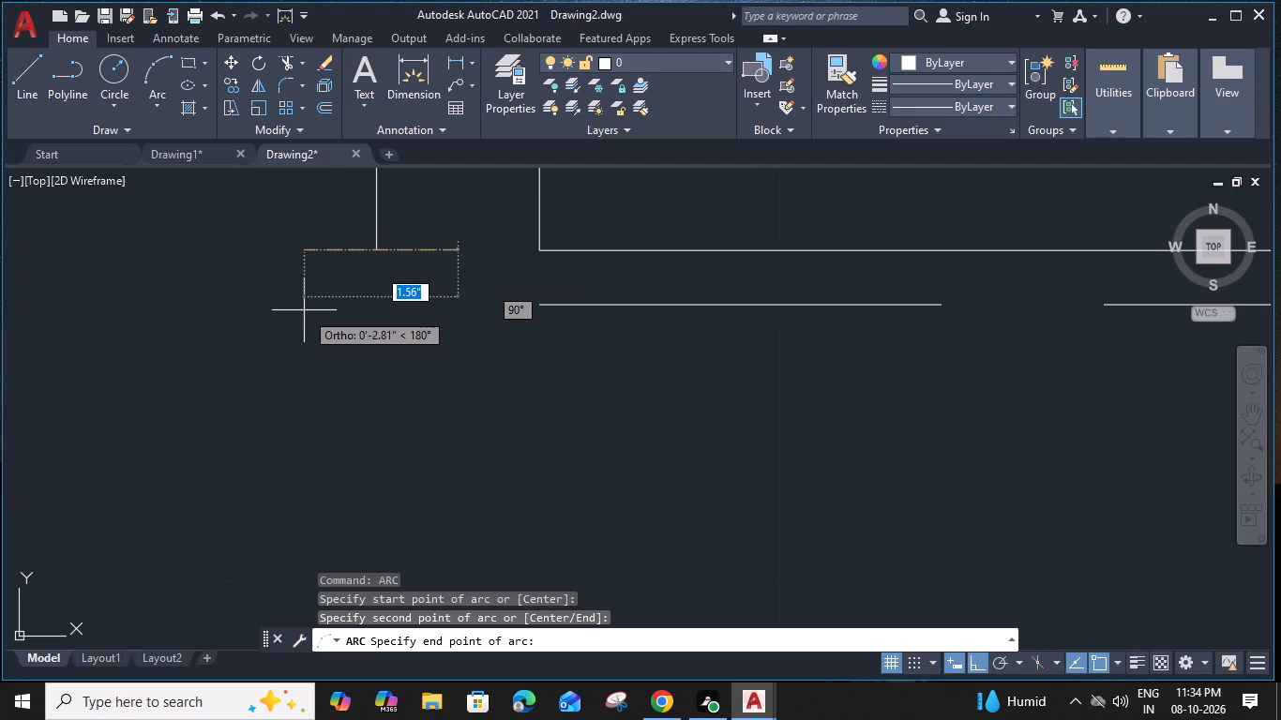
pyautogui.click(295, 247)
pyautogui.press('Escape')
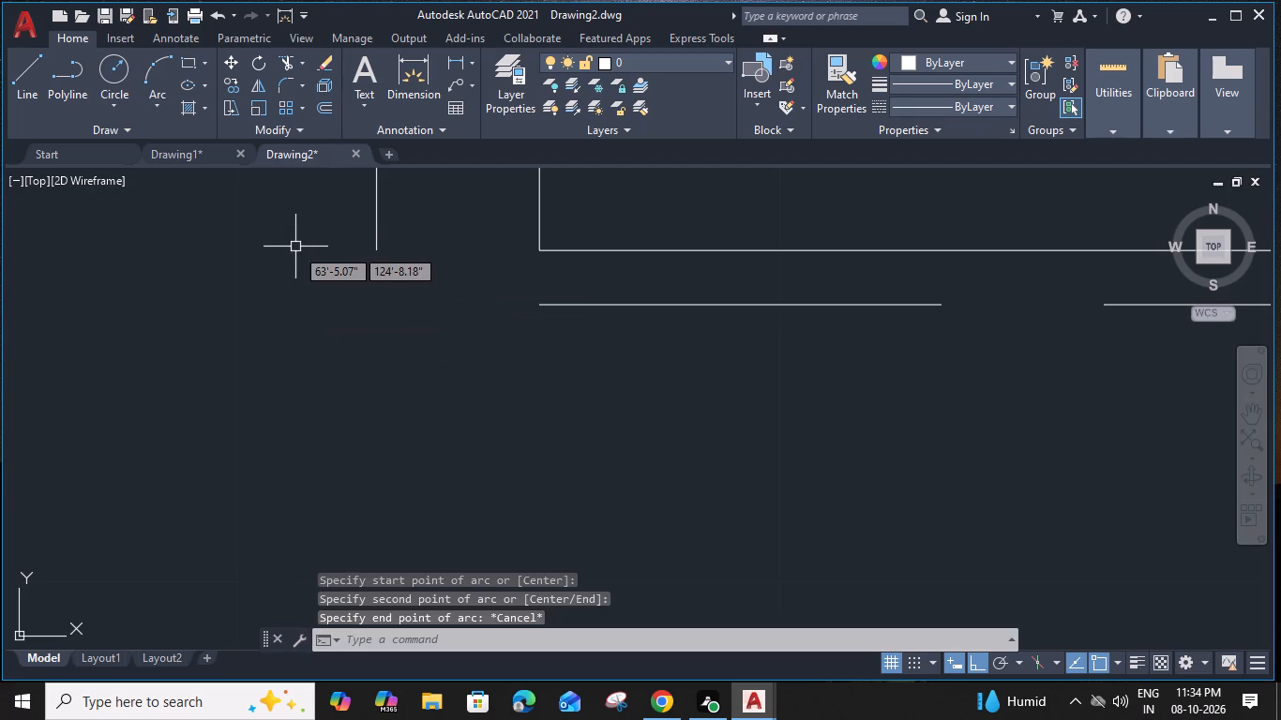
# Draw a small three-point arc from the bottom end of the 3" offset line, curving to its west.
pyautogui.write('ARC')
pyautogui.press('space')
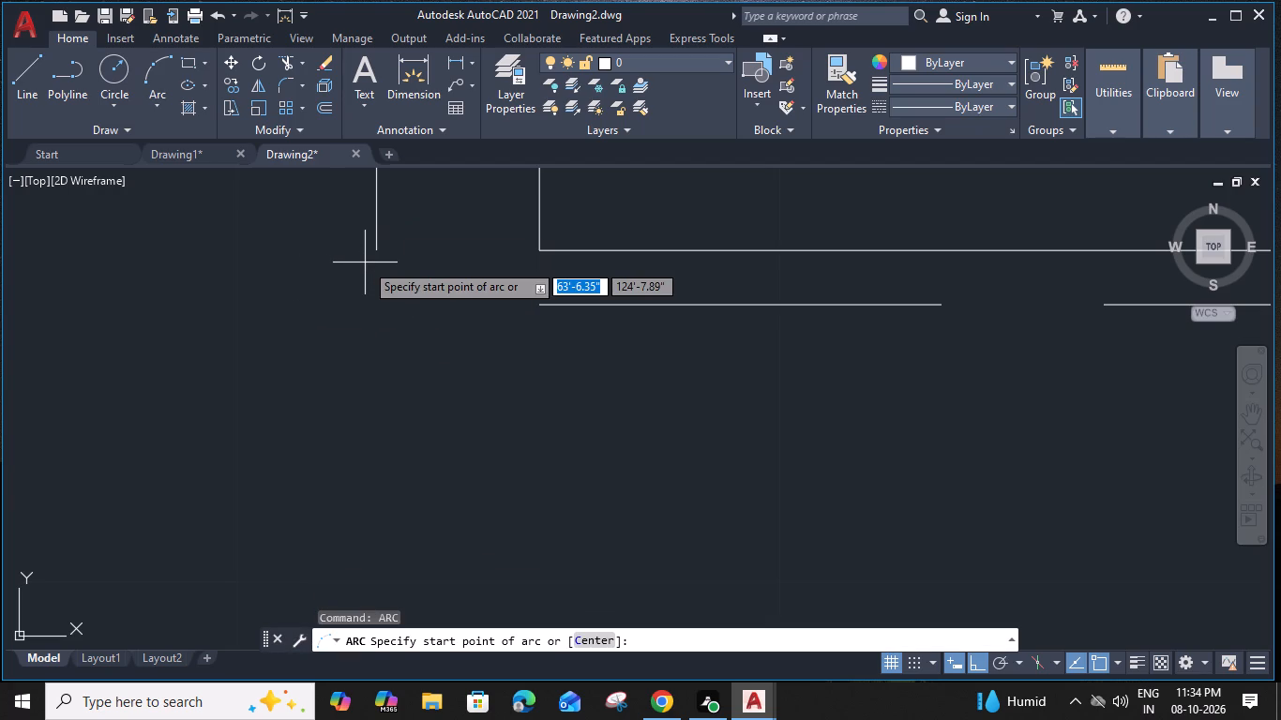
pyautogui.click(373, 247)
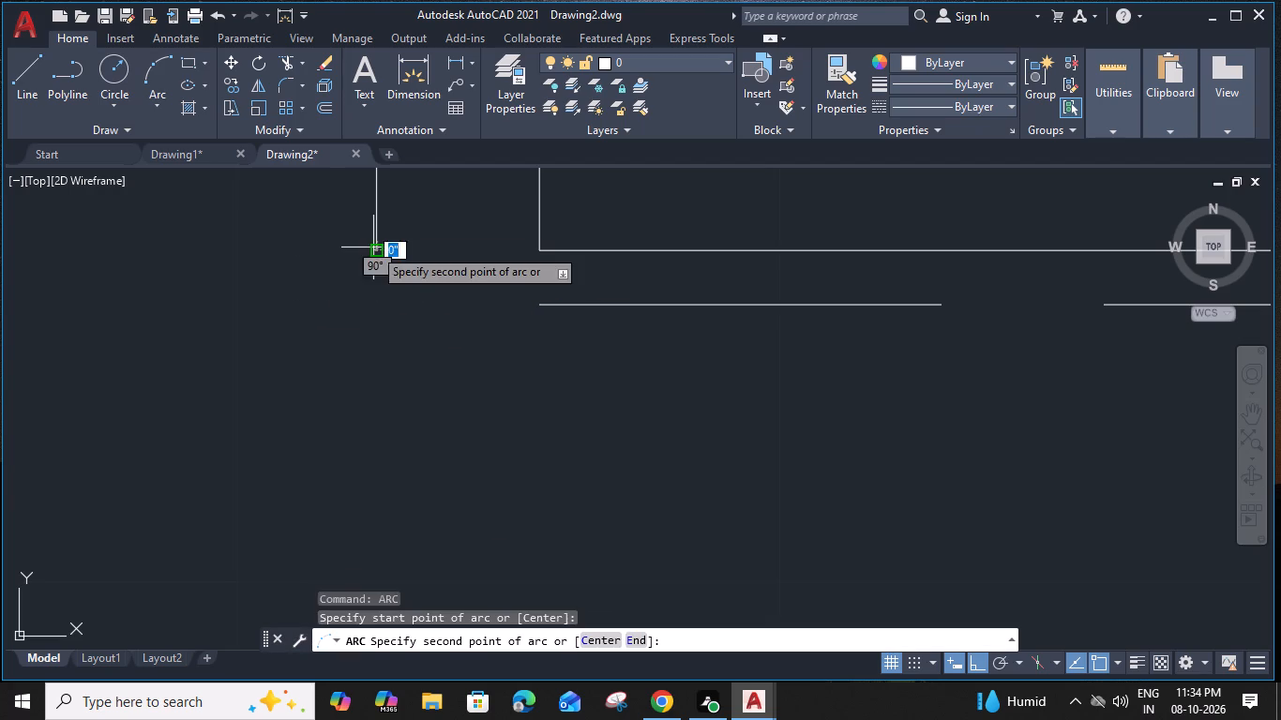
pyautogui.click(296, 250)
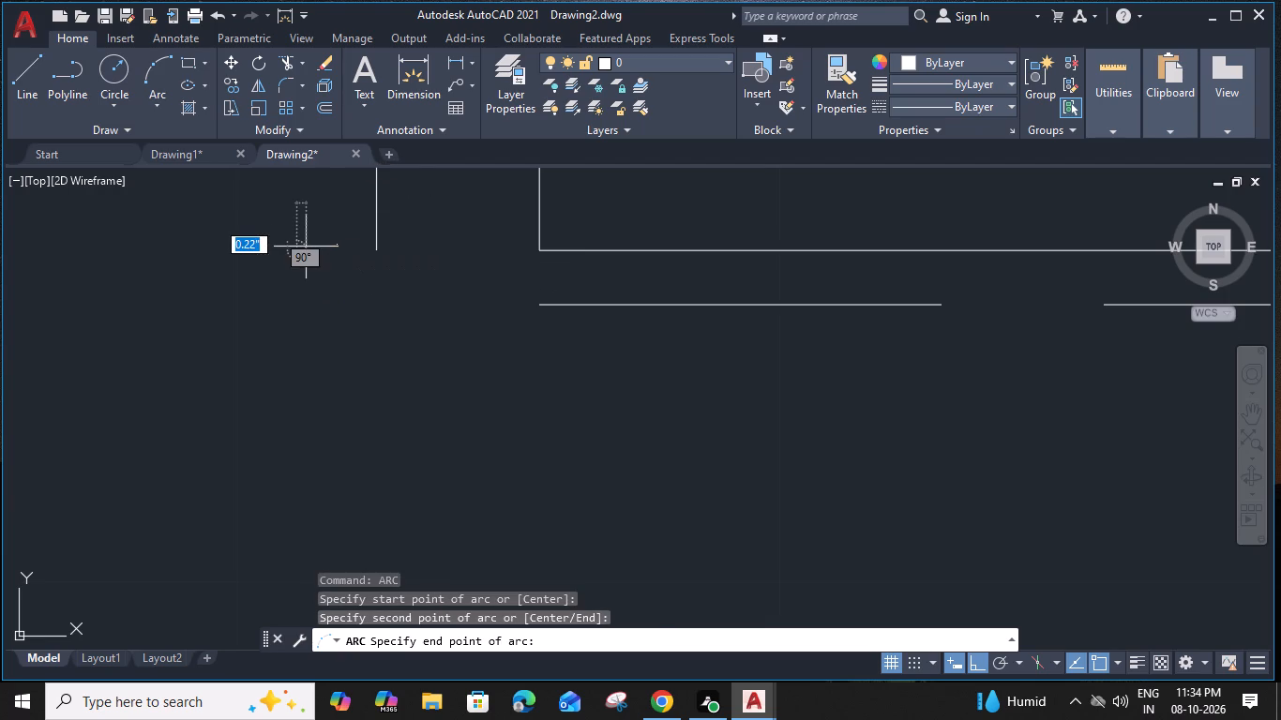
pyautogui.click(305, 231)
# Stretch the arc's ends onto the bottom ends of the two west side lines to form a rounded cap between them.
pyautogui.click(350, 276)
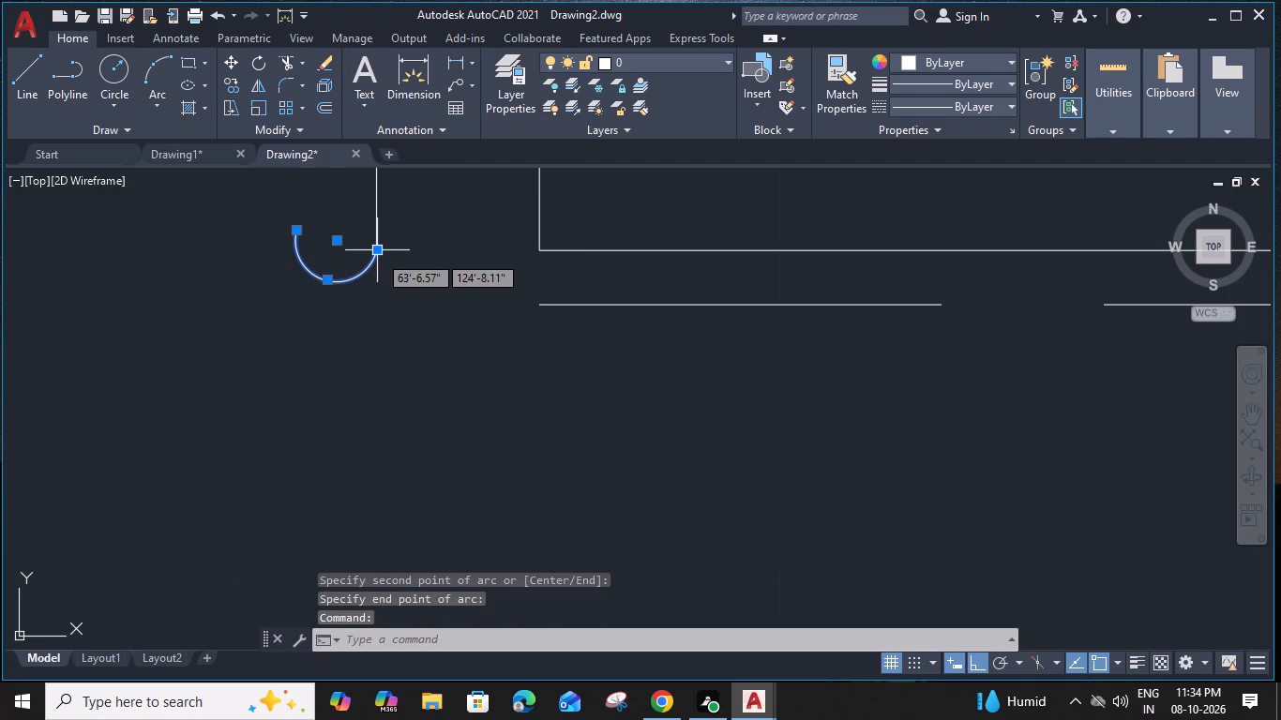
pyautogui.click(378, 254)
pyautogui.click(461, 246)
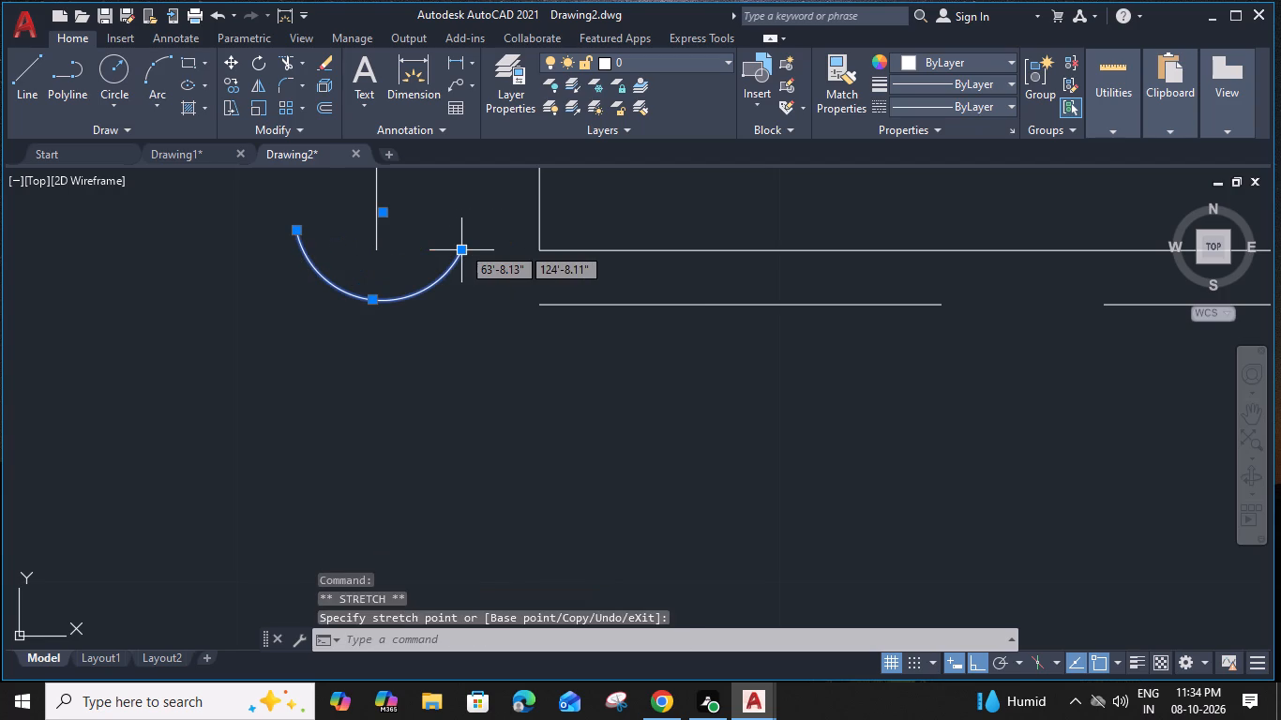
pyautogui.click(294, 228)
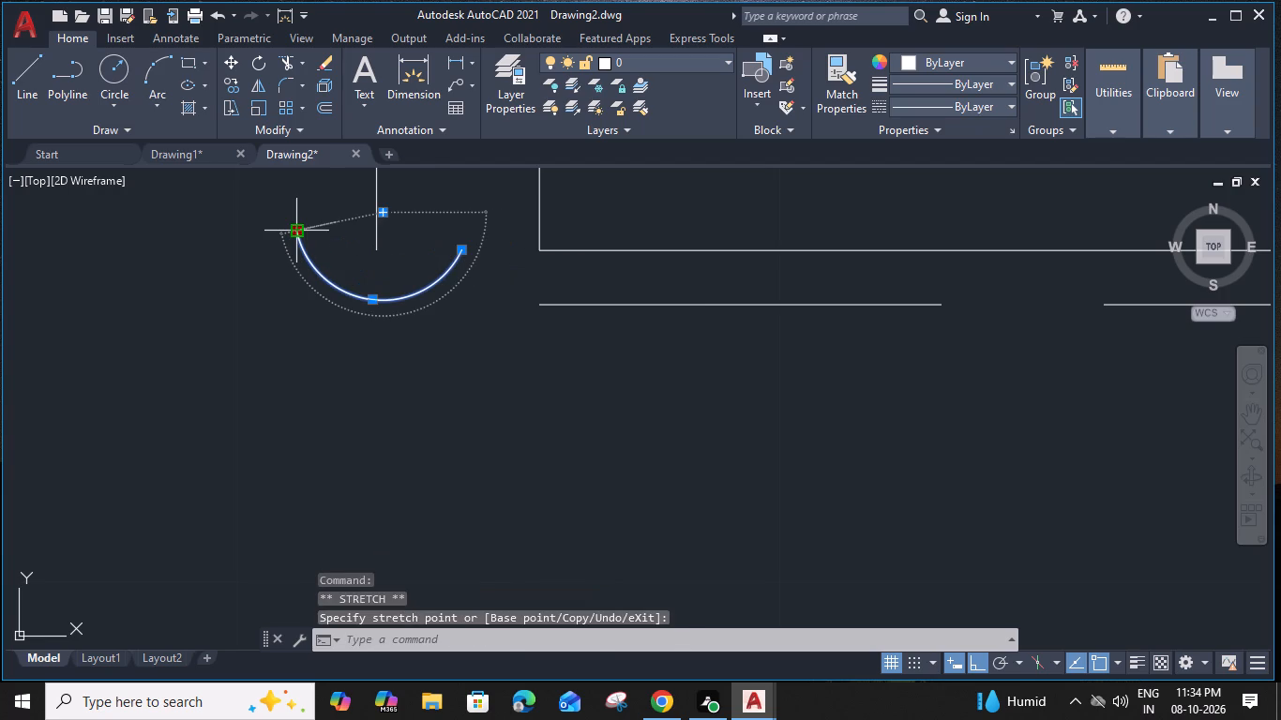
pyautogui.click(378, 247)
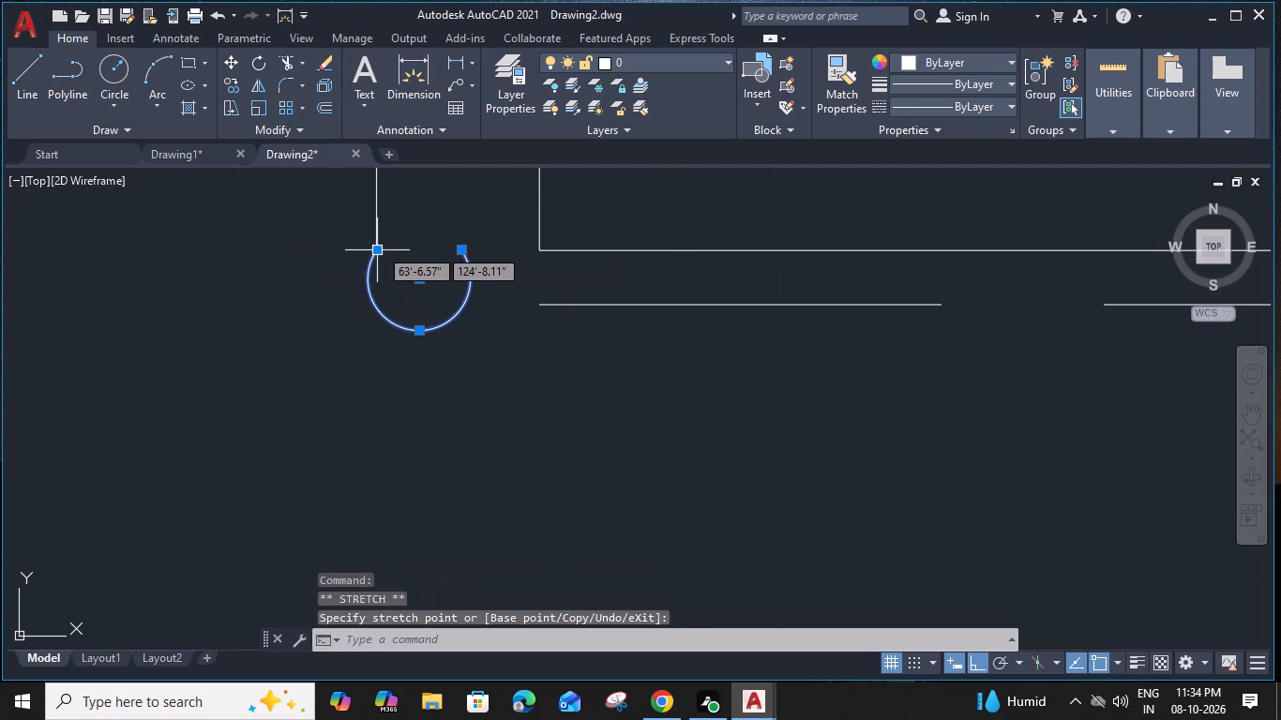
pyautogui.moveTo(484, 251); pyautogui.dragTo(457, 254, button='middle')
pyautogui.scroll(1, 438, 248)
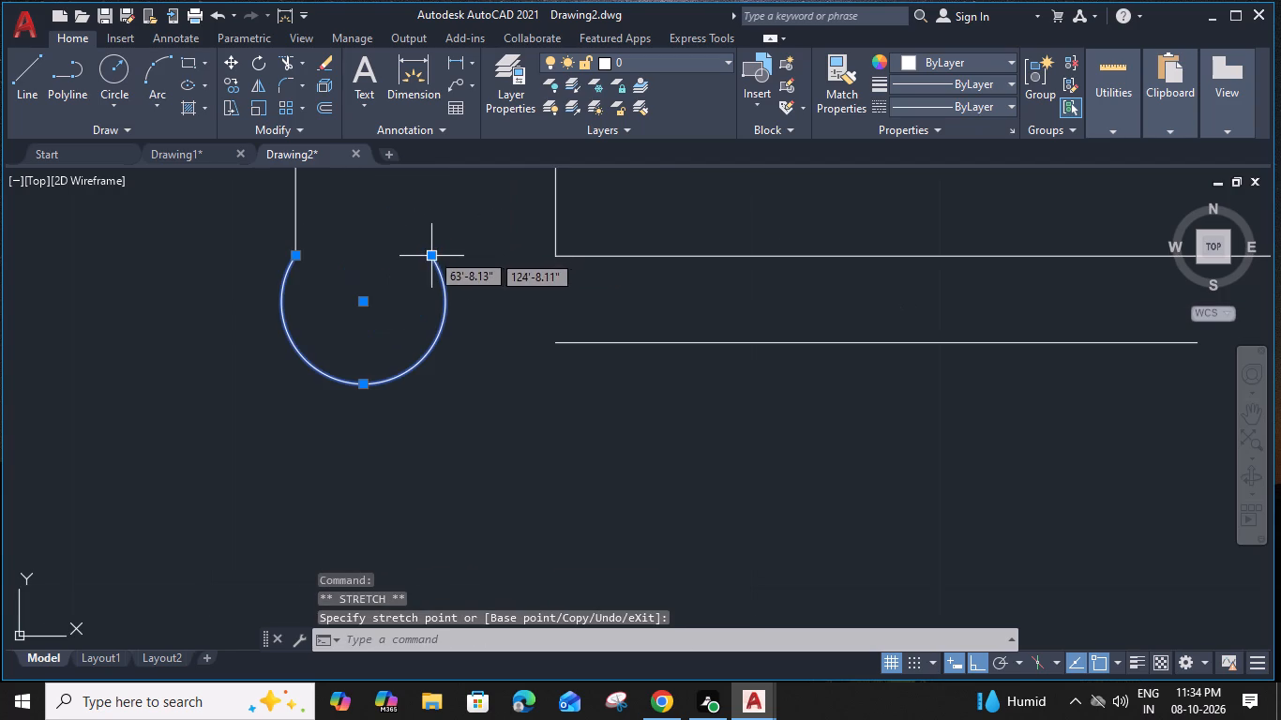
pyautogui.click(430, 252)
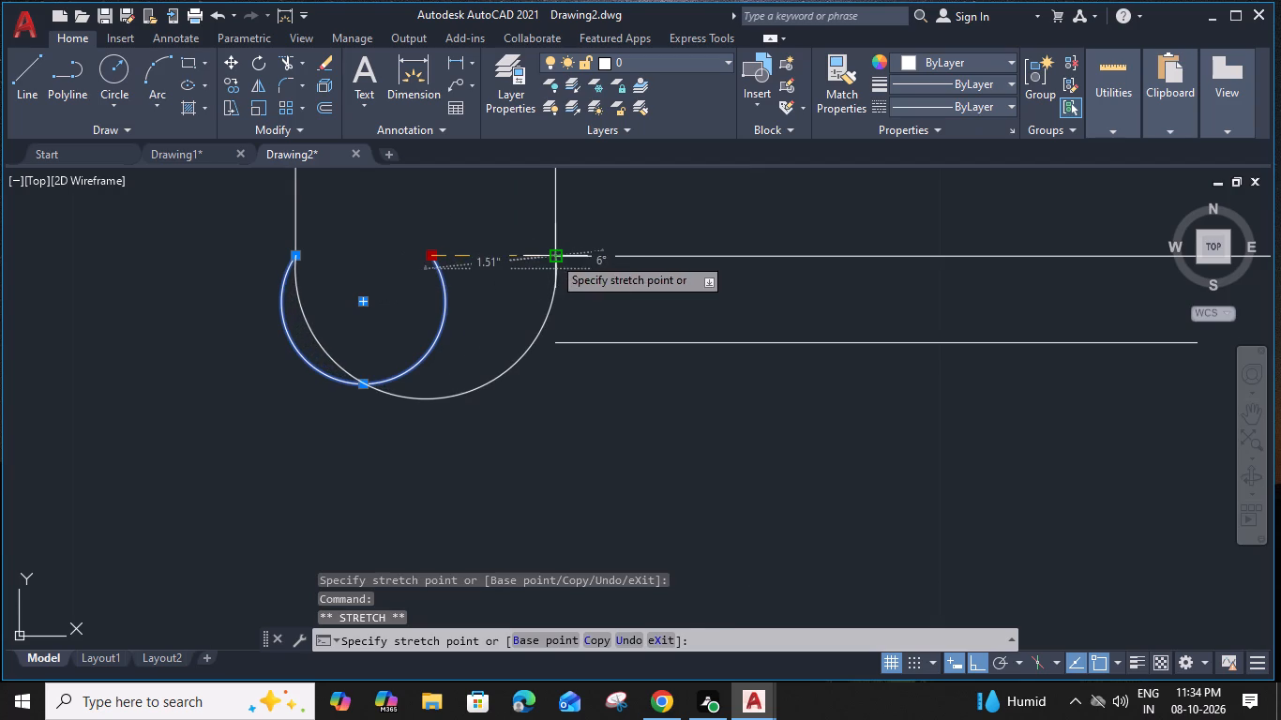
pyautogui.click(553, 256)
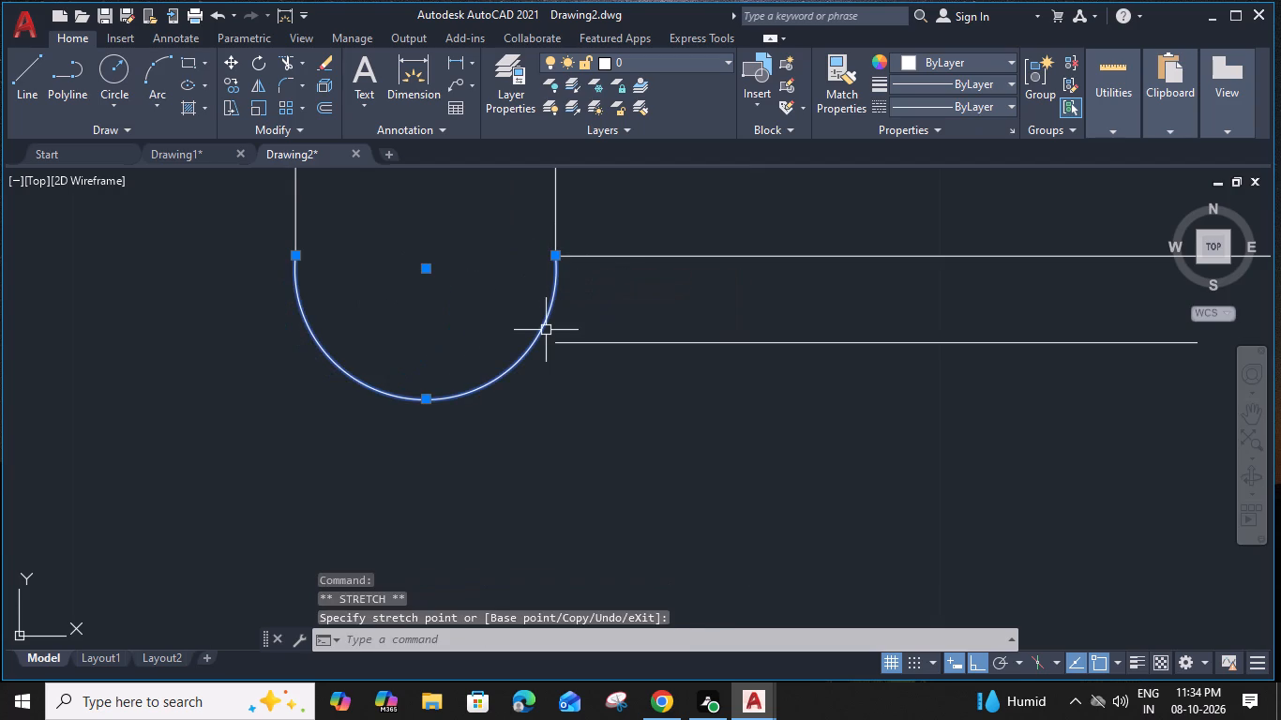
pyautogui.click(558, 442)
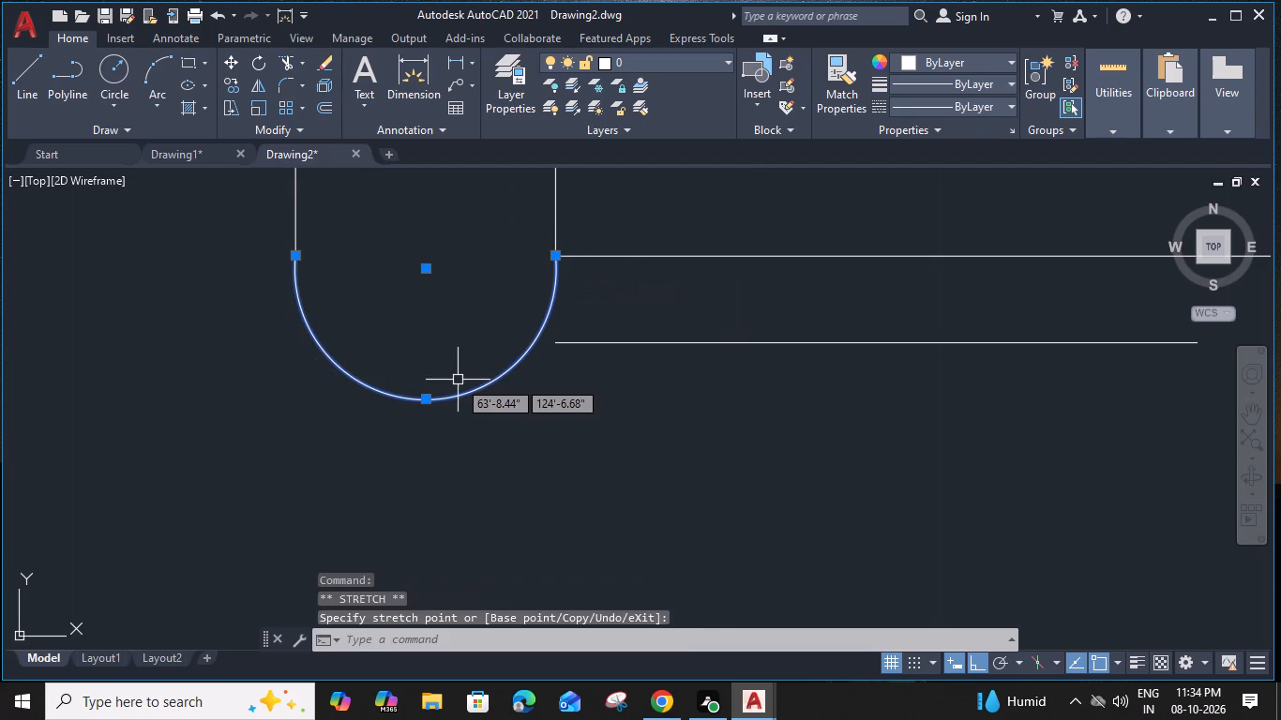
pyautogui.click(432, 494)
# Offset the rounded cap arc 0.2" inward.
pyautogui.scroll(-2, 620, 436)
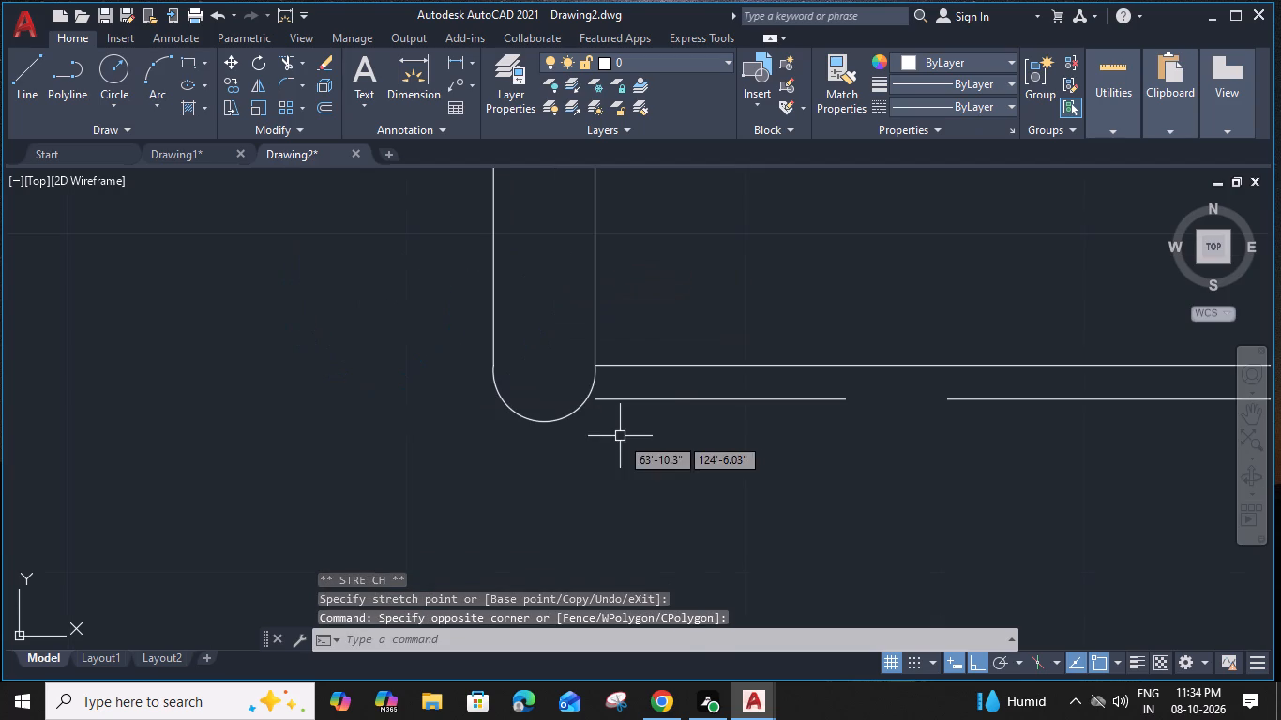
pyautogui.moveTo(674, 421); pyautogui.dragTo(611, 422, button='middle')
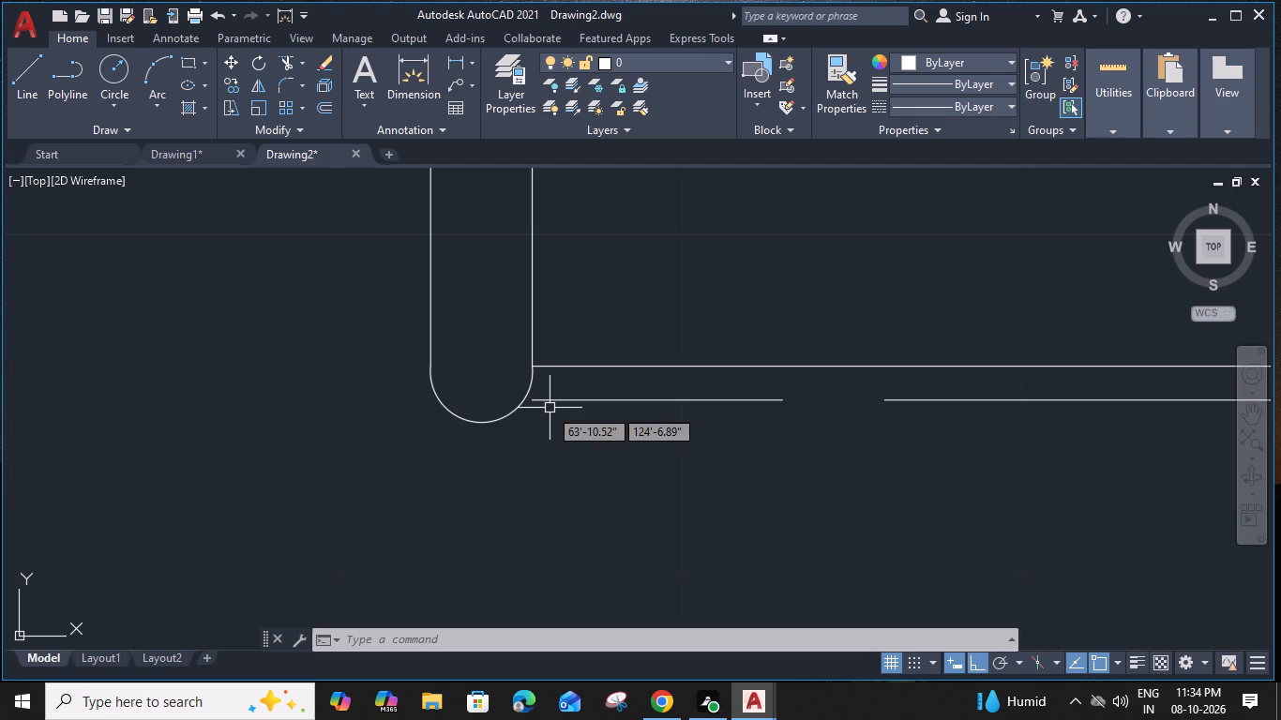
pyautogui.click(516, 413)
pyautogui.press('o')
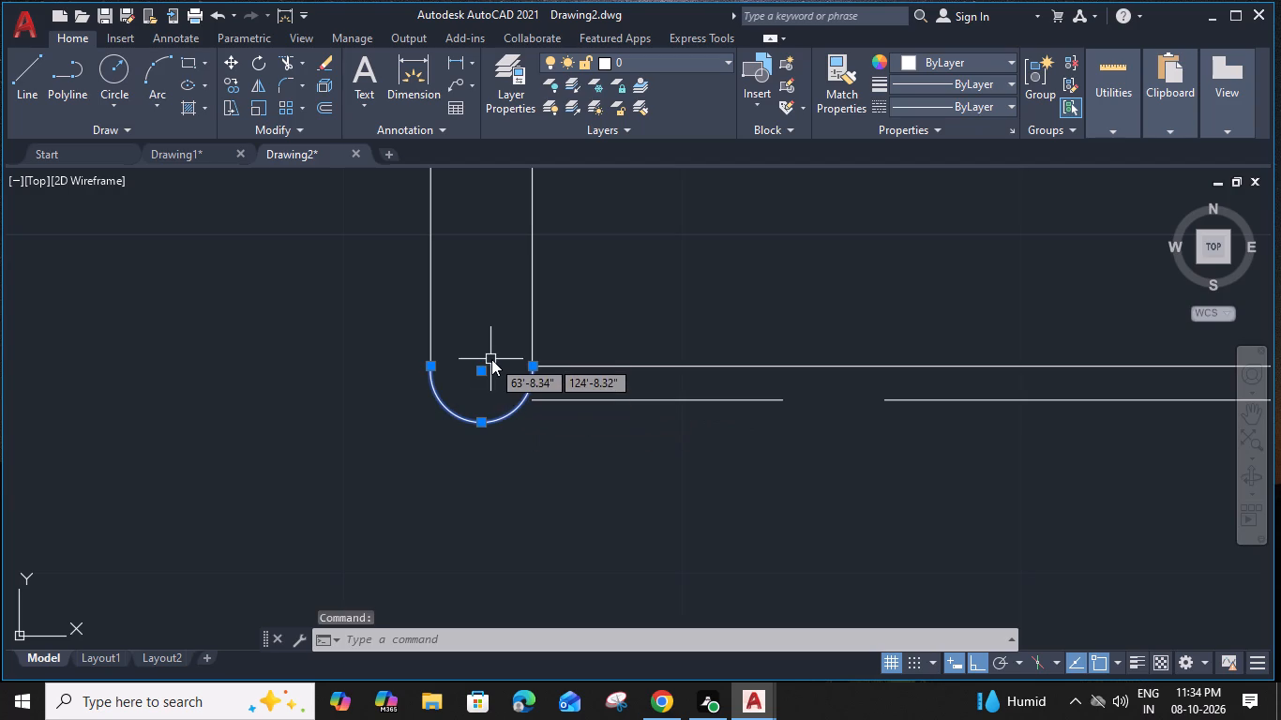
pyautogui.press('1')
pyautogui.press('BackSpace')
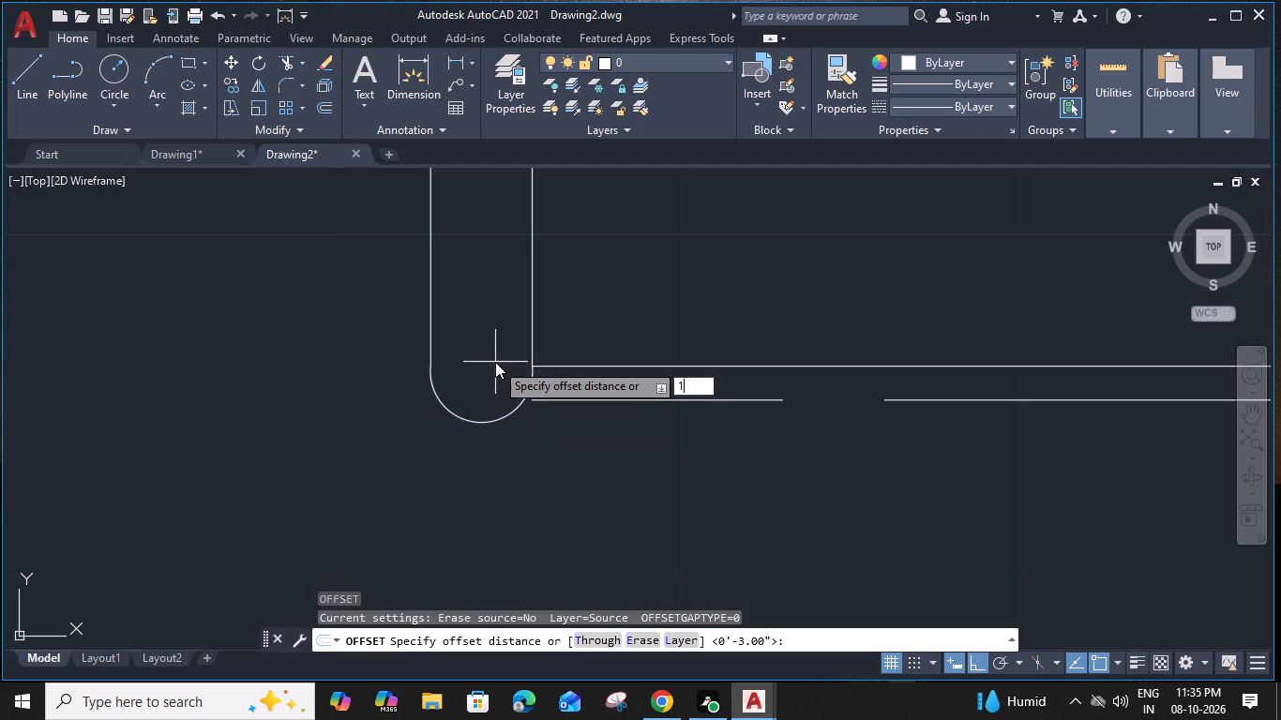
pyautogui.write('0.')
pyautogui.write('2"')
pyautogui.press('Return')
pyautogui.click(495, 354)
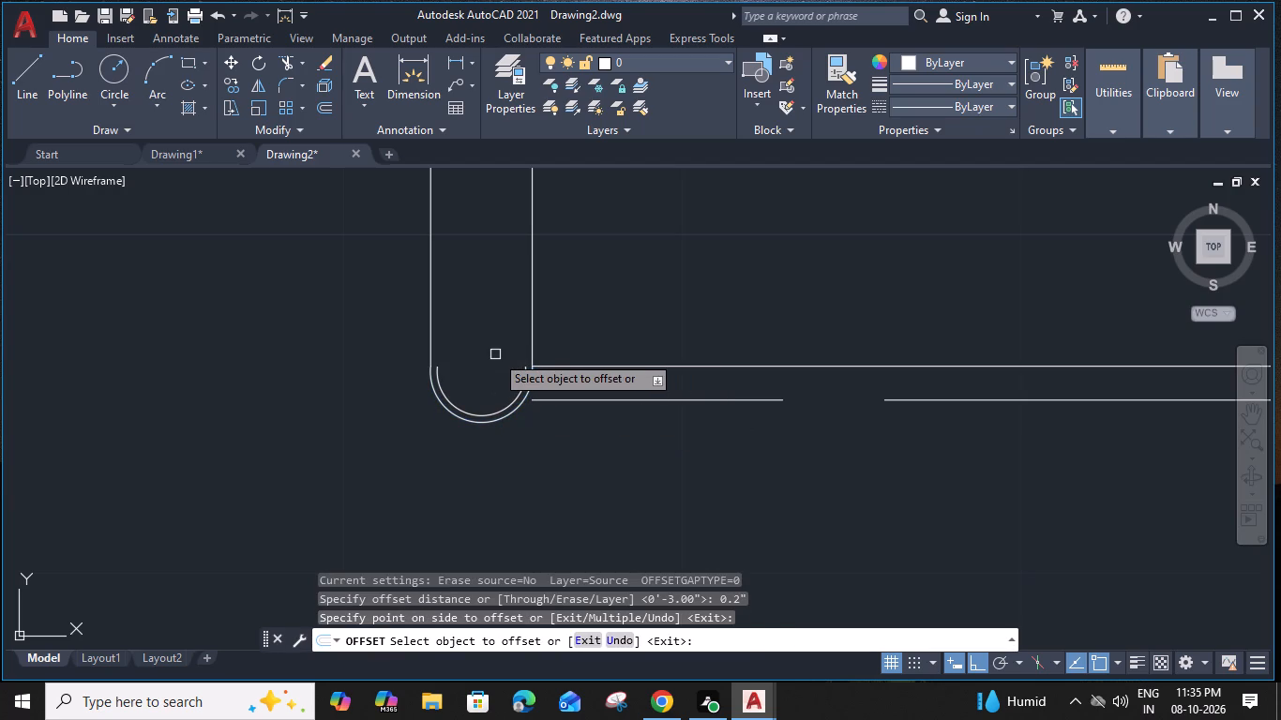
# Stretch both ends of the inner offset arc outward onto the bottom ends of the west rail's two side lines.
pyautogui.press('Escape')
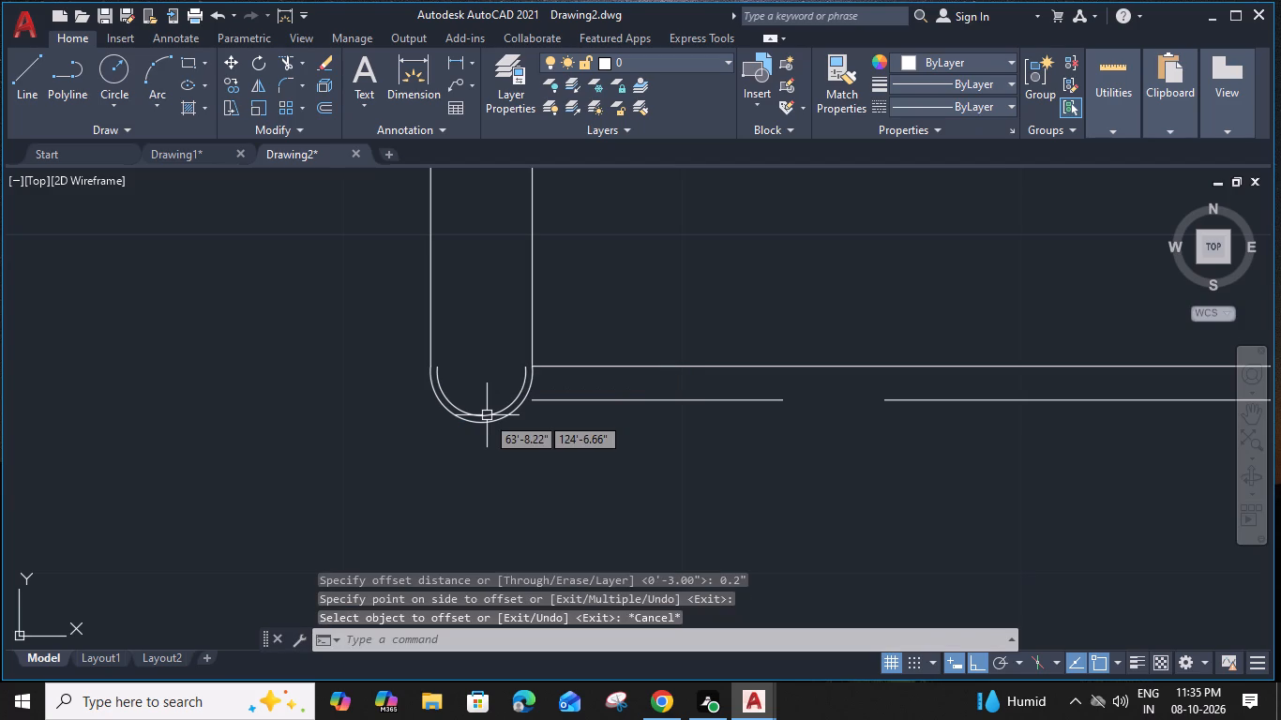
pyautogui.scroll(1, 484, 415)
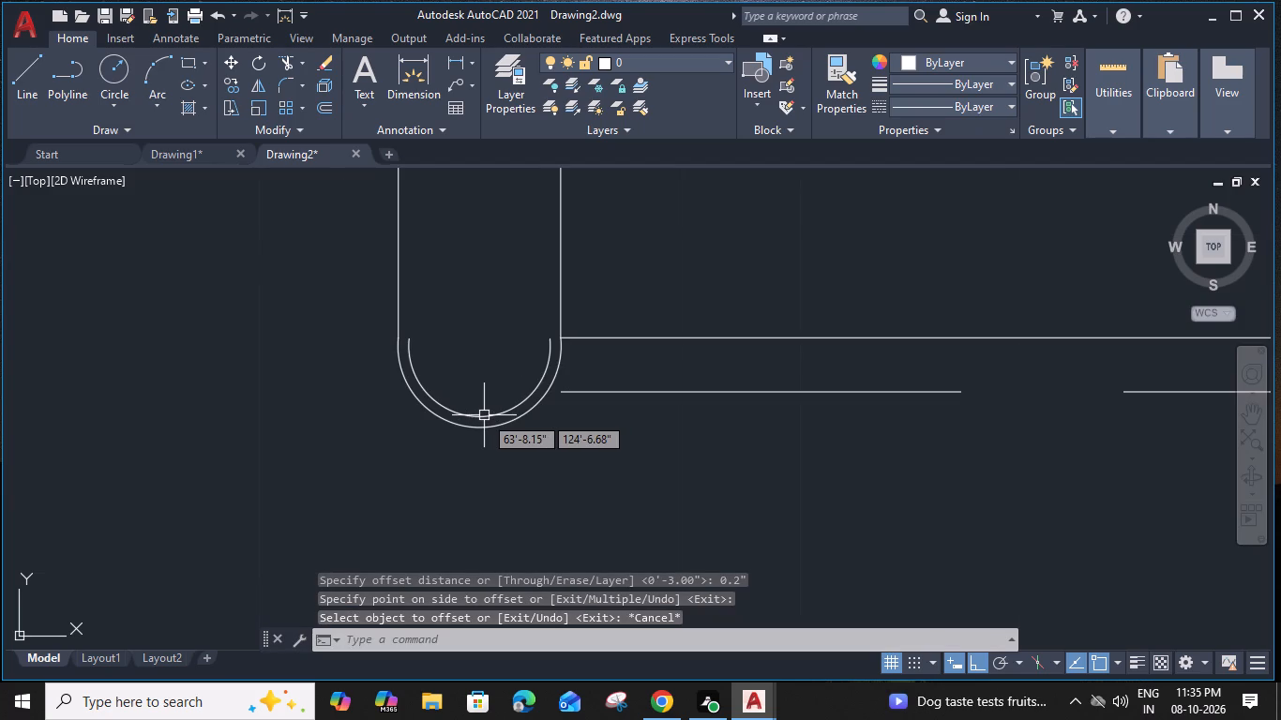
pyautogui.scroll(2, 416, 339)
pyautogui.click(399, 342)
pyautogui.click(397, 341)
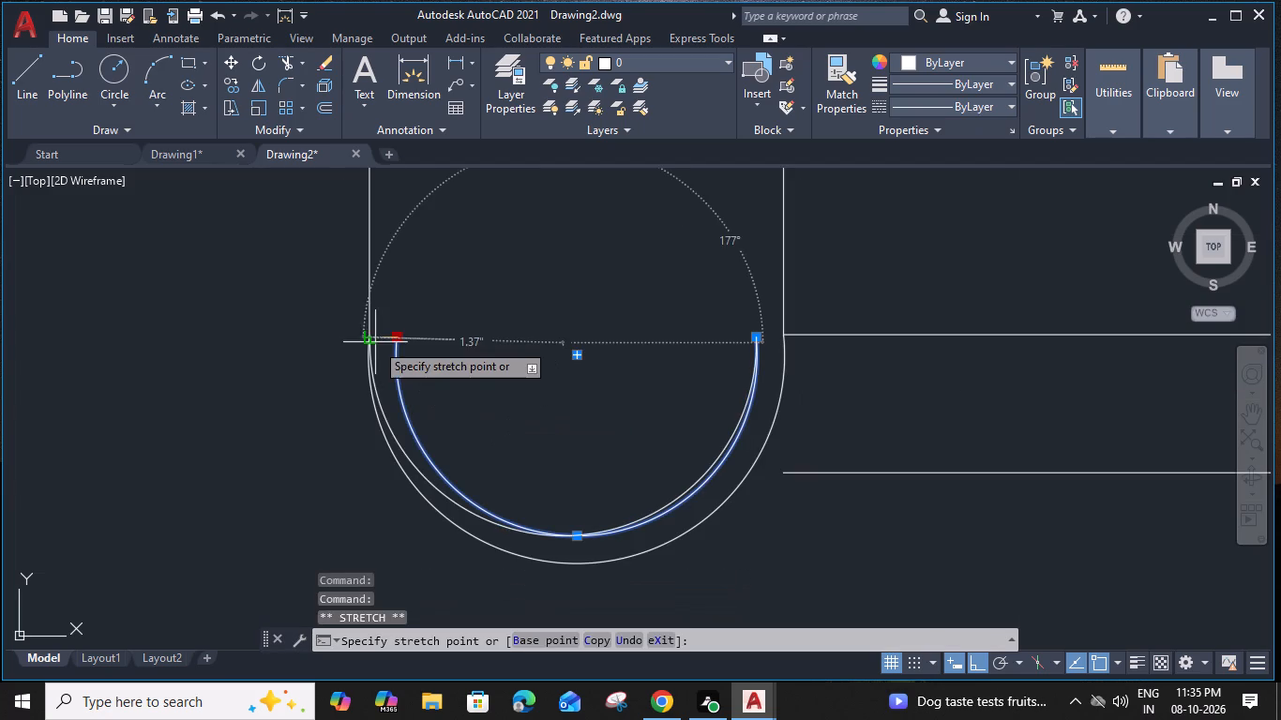
pyautogui.click(371, 341)
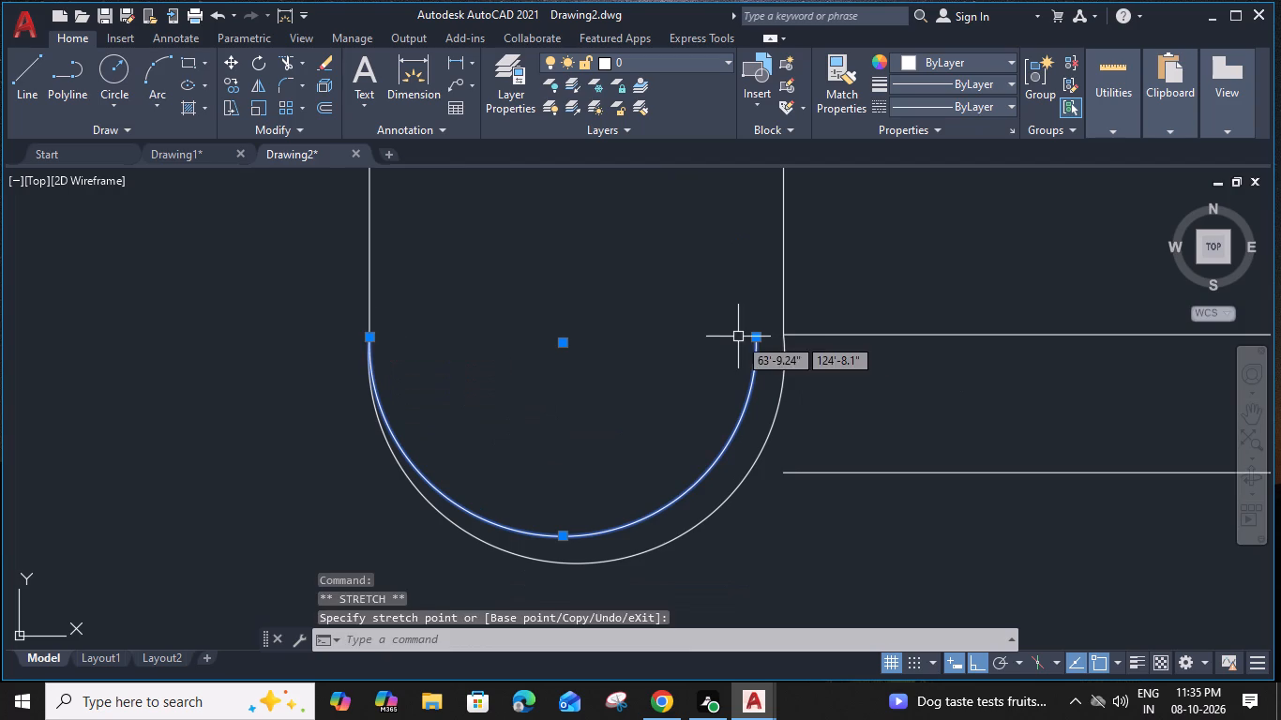
pyautogui.click(755, 338)
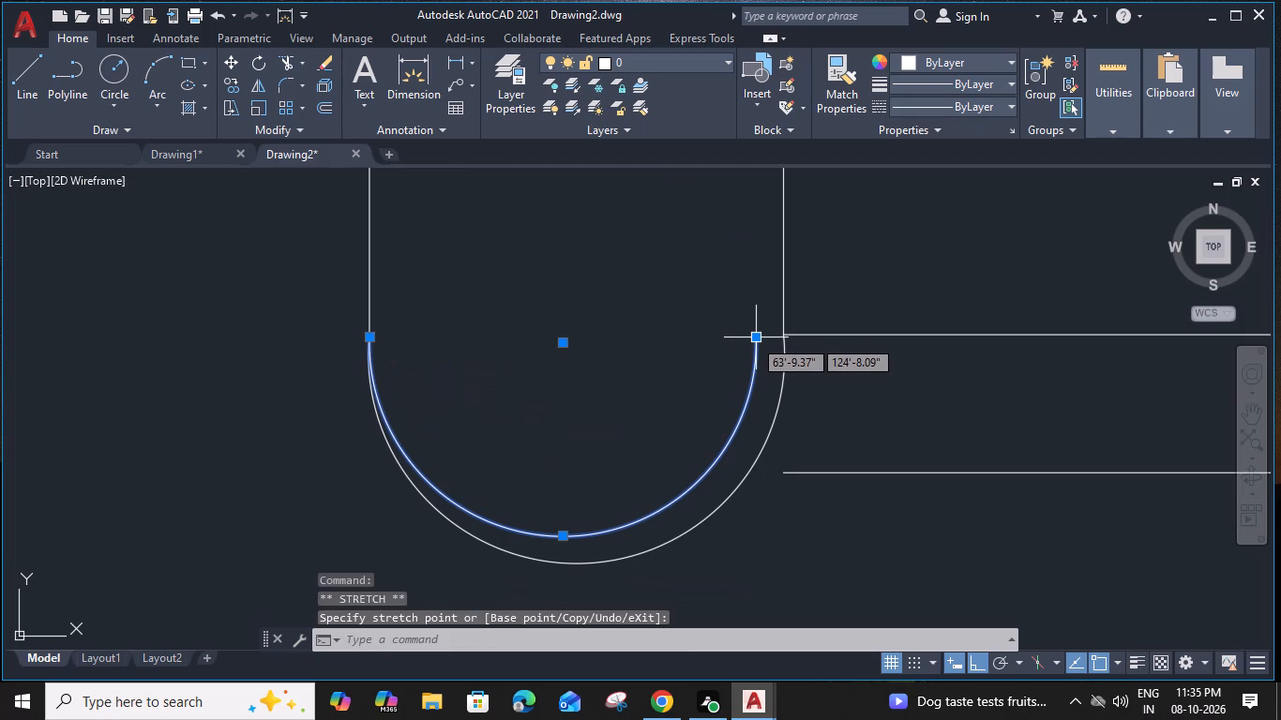
pyautogui.click(784, 336)
pyautogui.press('Escape')
pyautogui.scroll(-3, 680, 347)
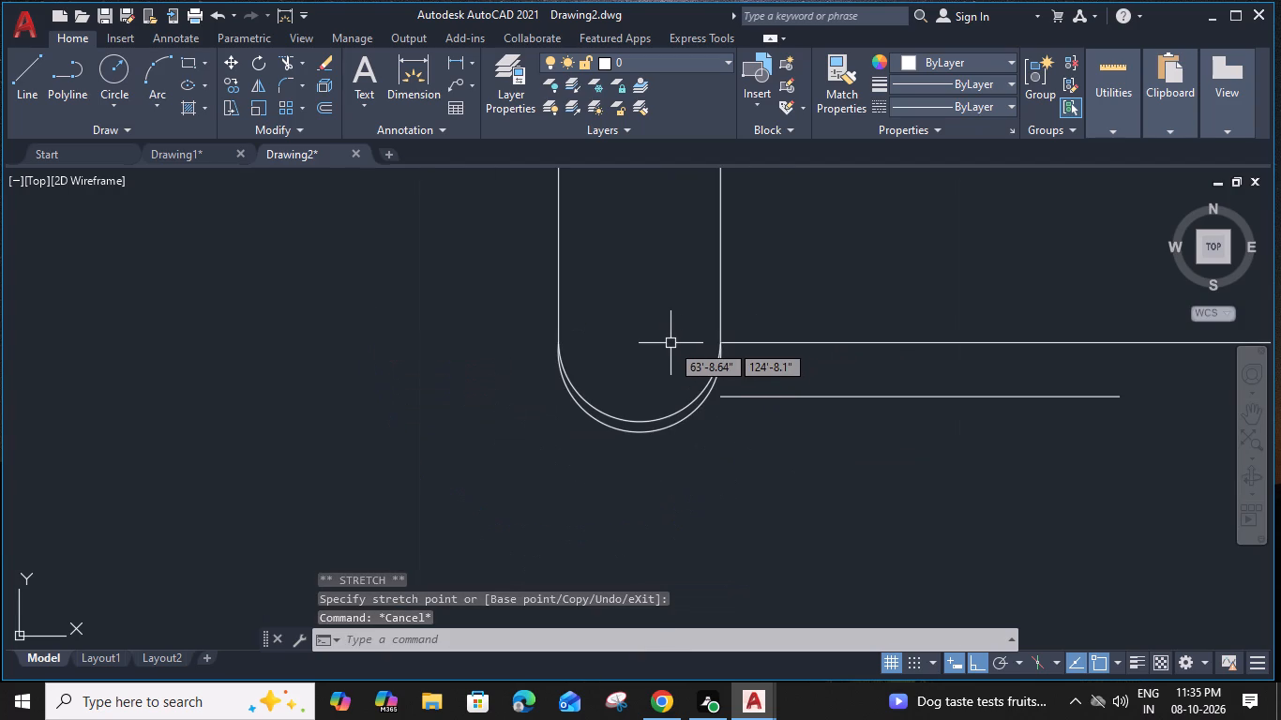
# Extend the west end of the lowest dashed nosing line to meet the rail's rounded end cap.
pyautogui.scroll(-4, 674, 346)
pyautogui.scroll(2, 738, 371)
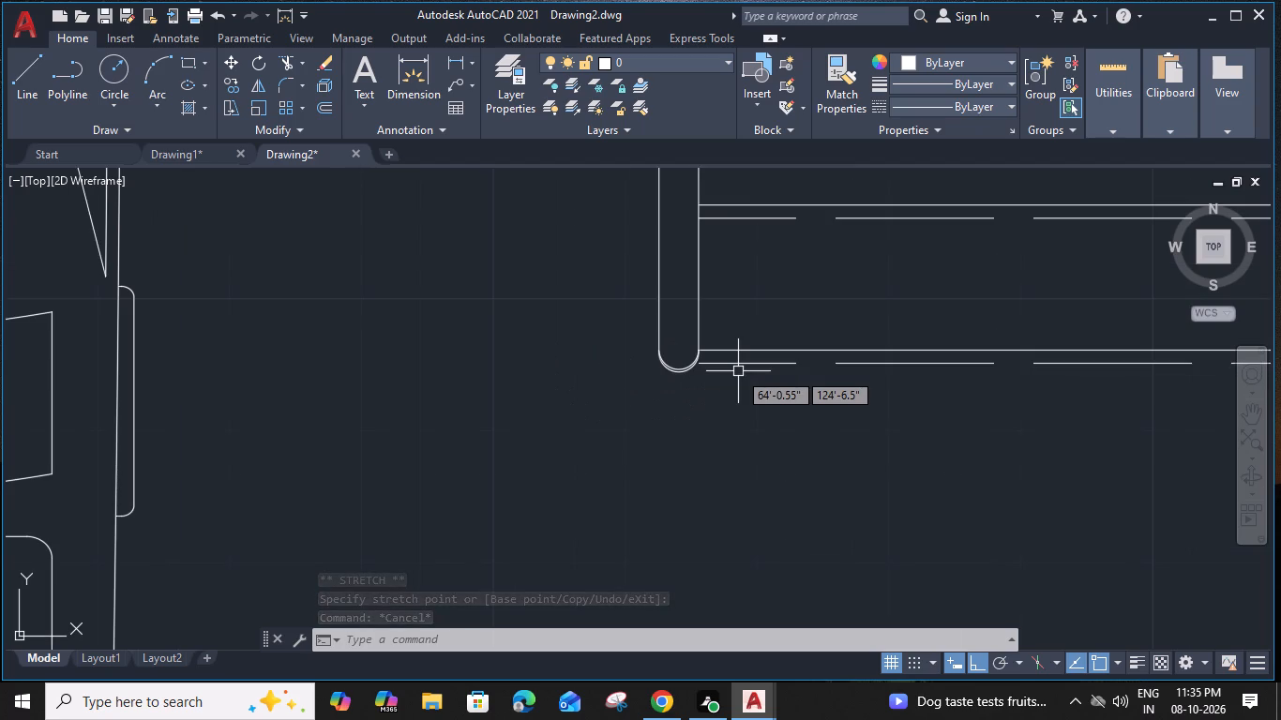
pyautogui.scroll(1, 680, 373)
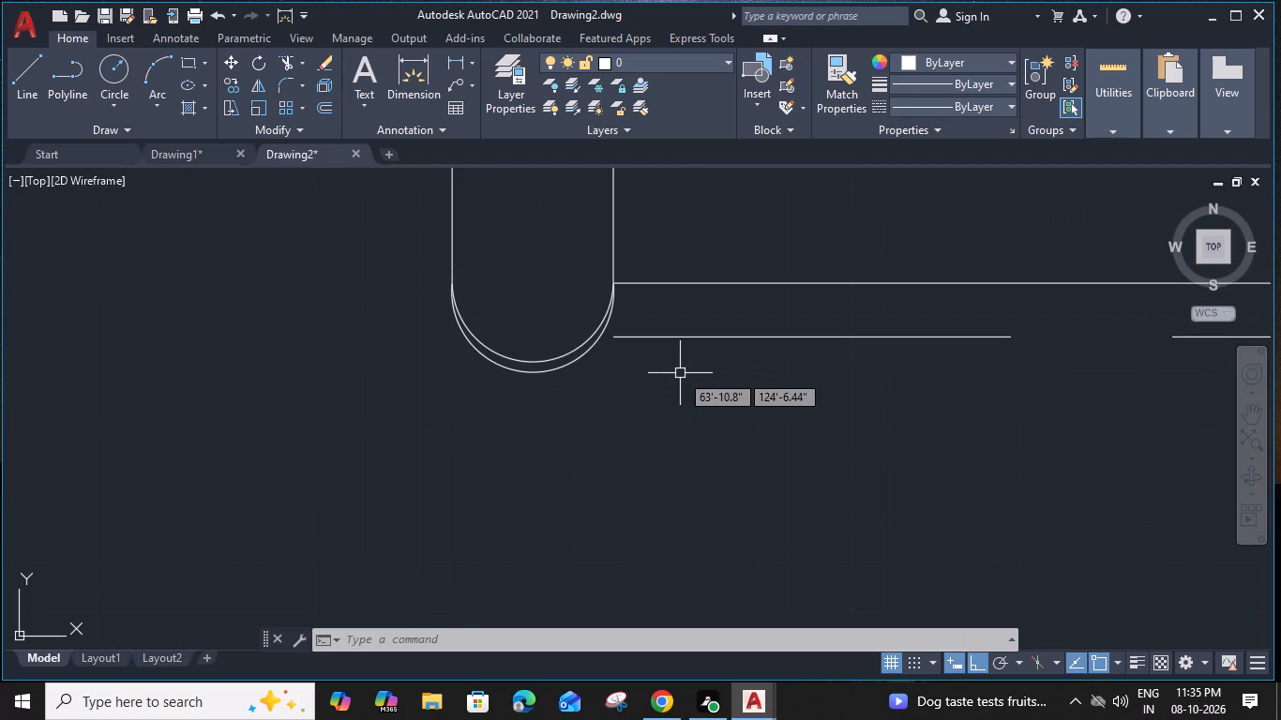
pyautogui.write('EX')
pyautogui.press('space')
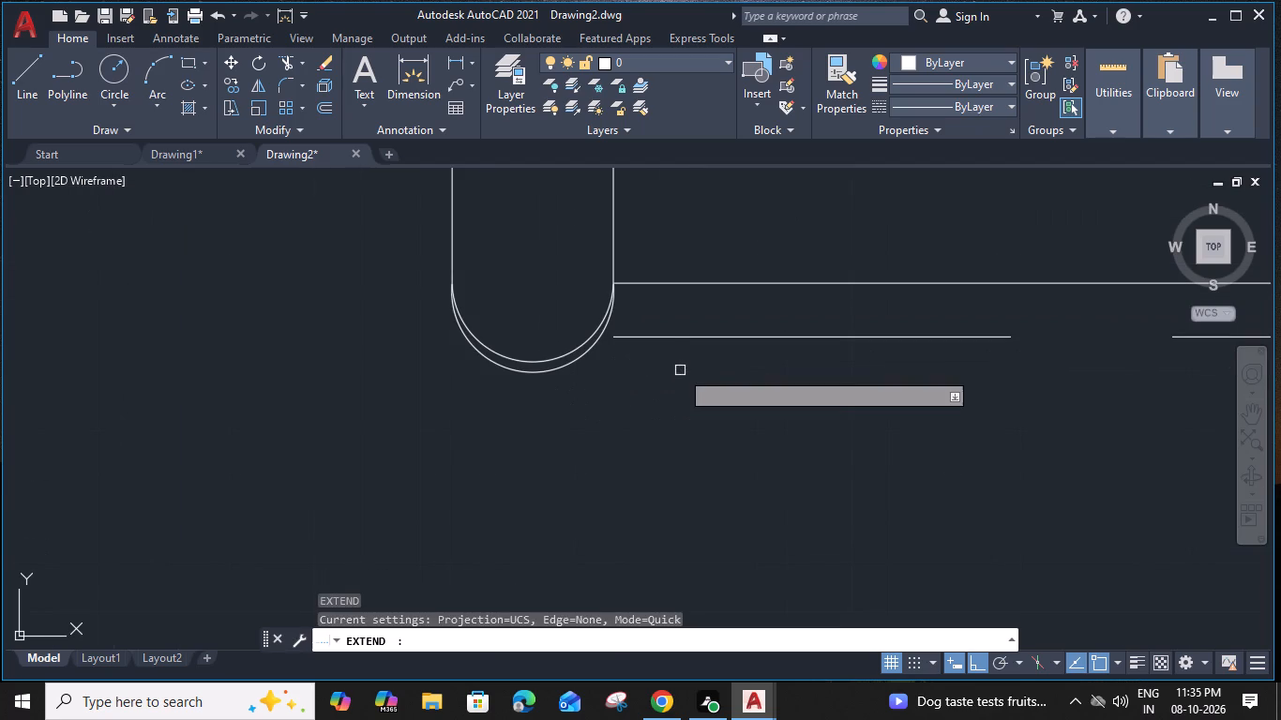
pyautogui.click(673, 338)
pyautogui.press('Escape')
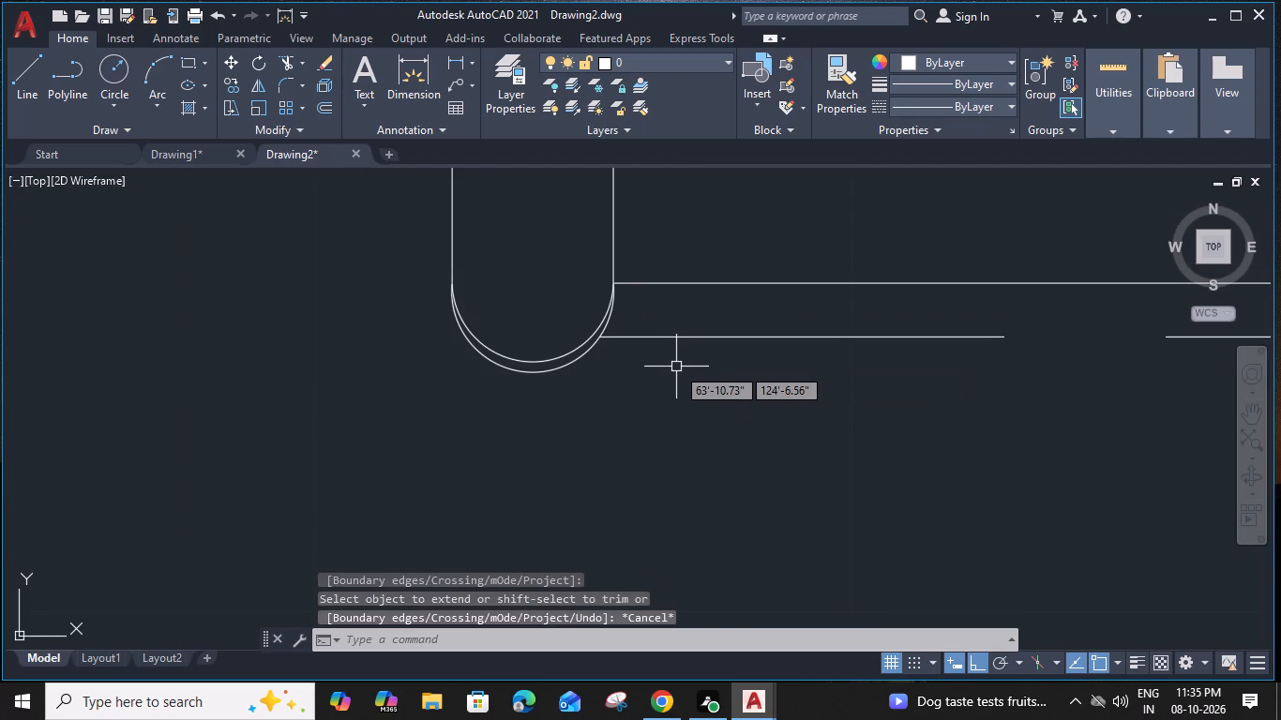
# Review the porch steps and rounded west rail in the context of the surrounding car parking, porch and lawn areas.
pyautogui.scroll(-2, 676, 367)
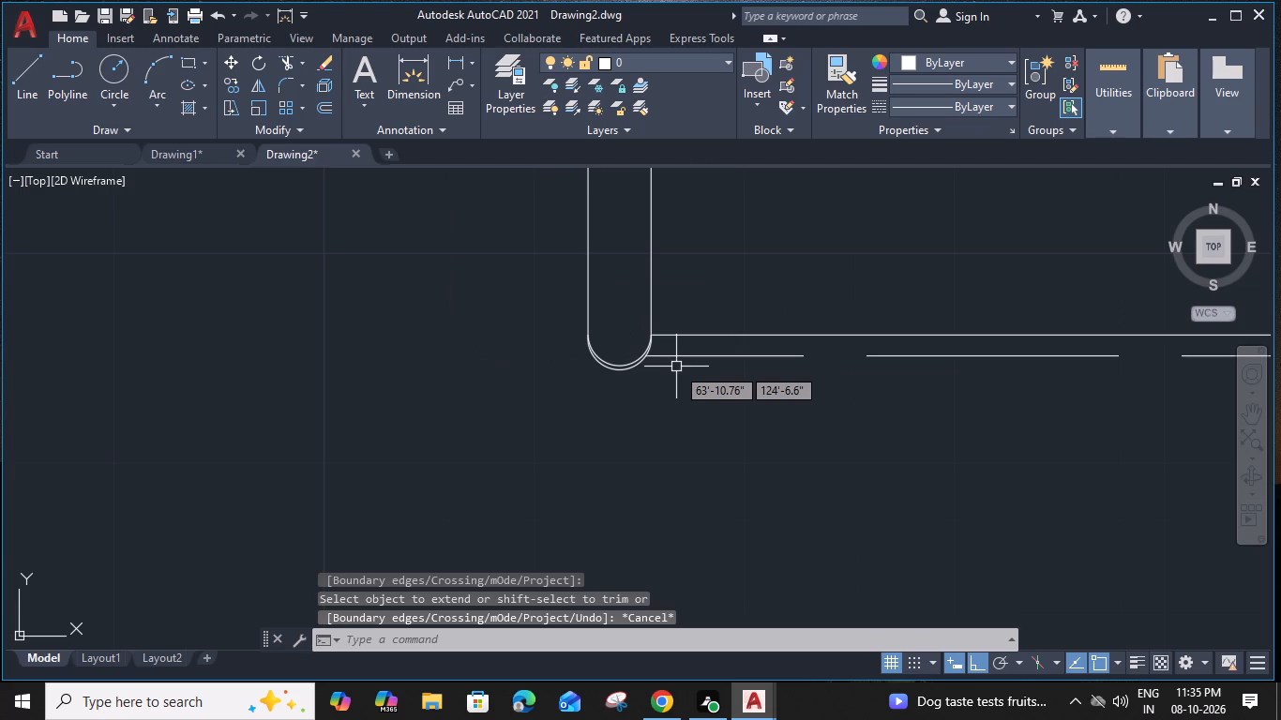
pyautogui.scroll(-1, 676, 367)
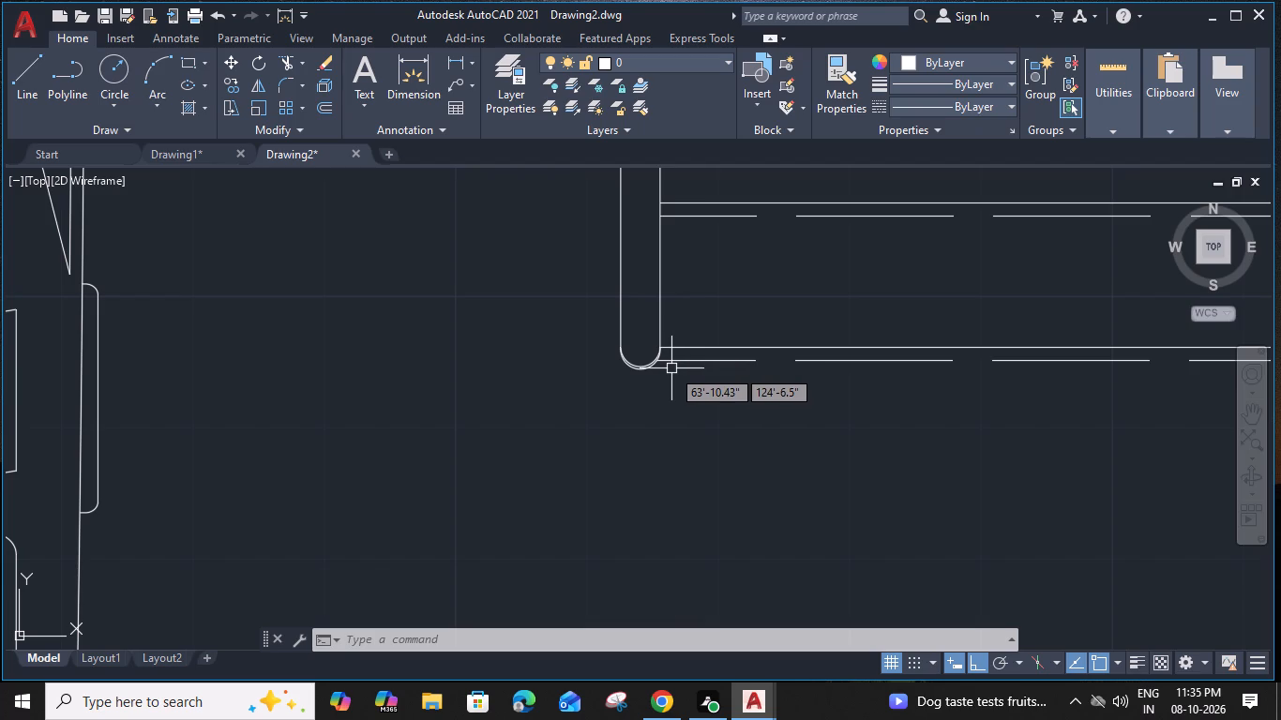
pyautogui.scroll(-2, 354, 147)
pyautogui.scroll(-1, 419, 297)
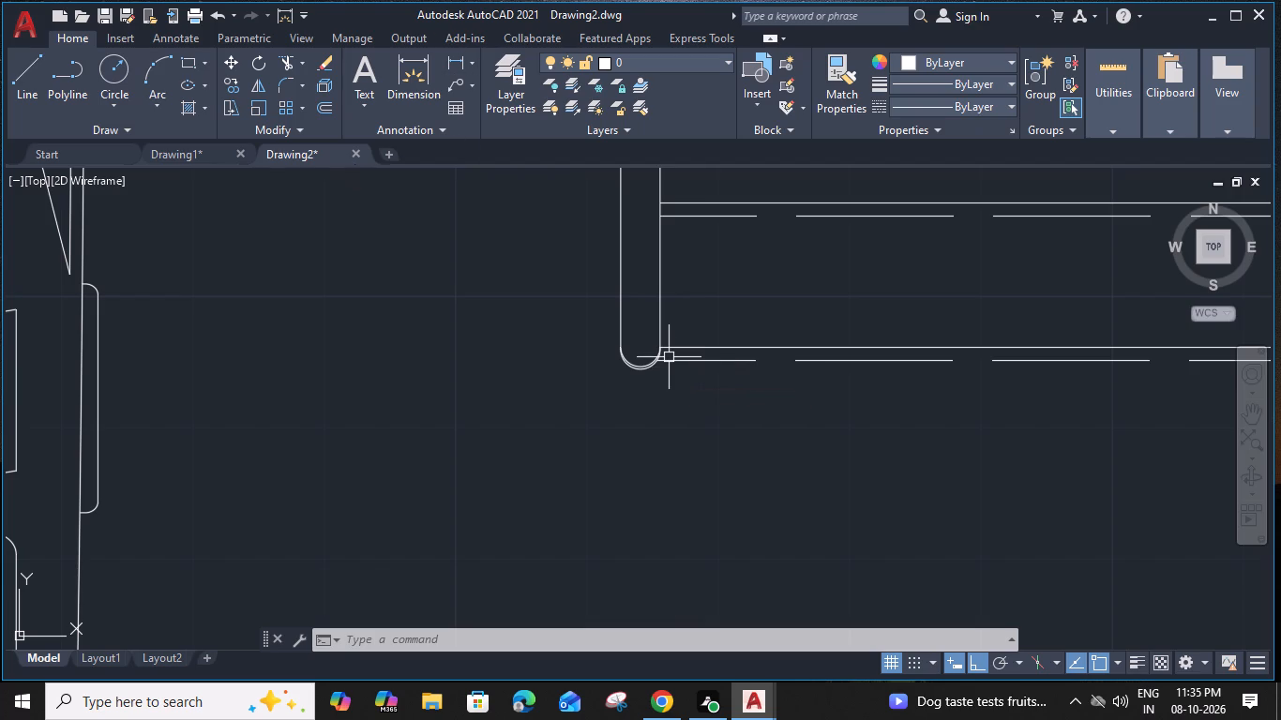
pyautogui.scroll(-3, 364, 178)
pyautogui.scroll(1, 426, 296)
pyautogui.moveTo(429, 299); pyautogui.dragTo(392, 504, button='middle')
pyautogui.scroll(-2, 399, 473)
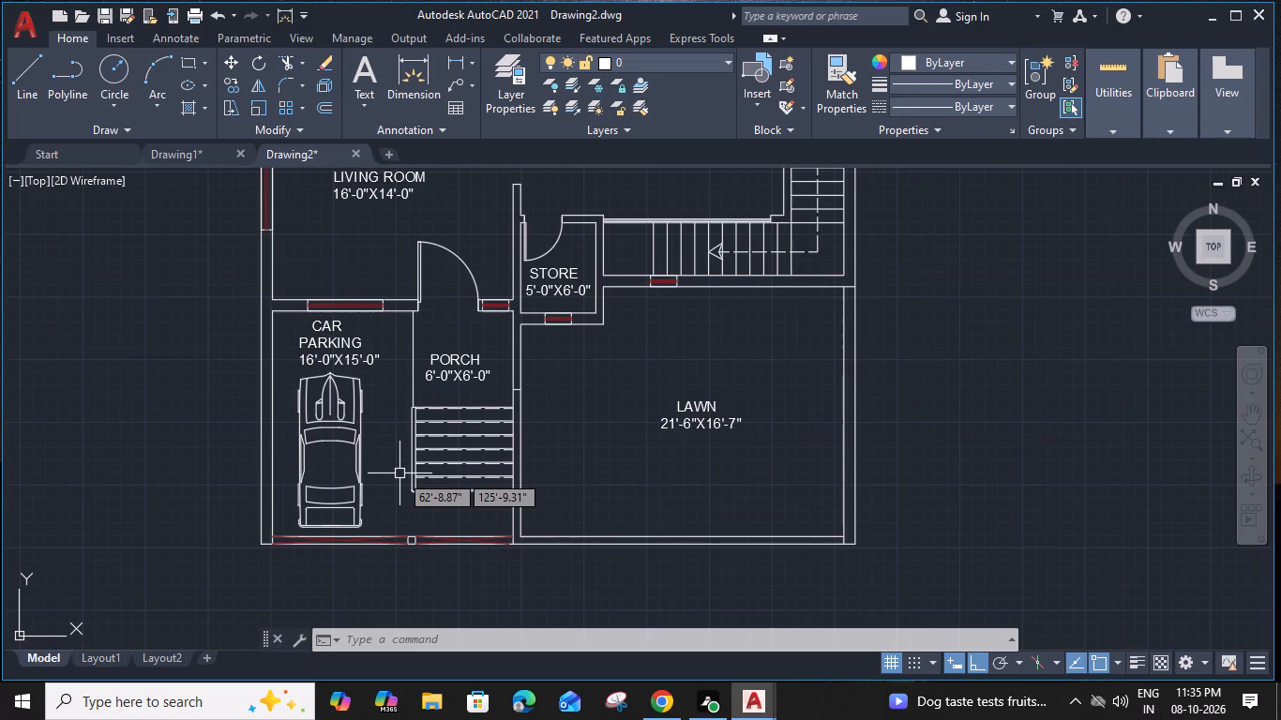
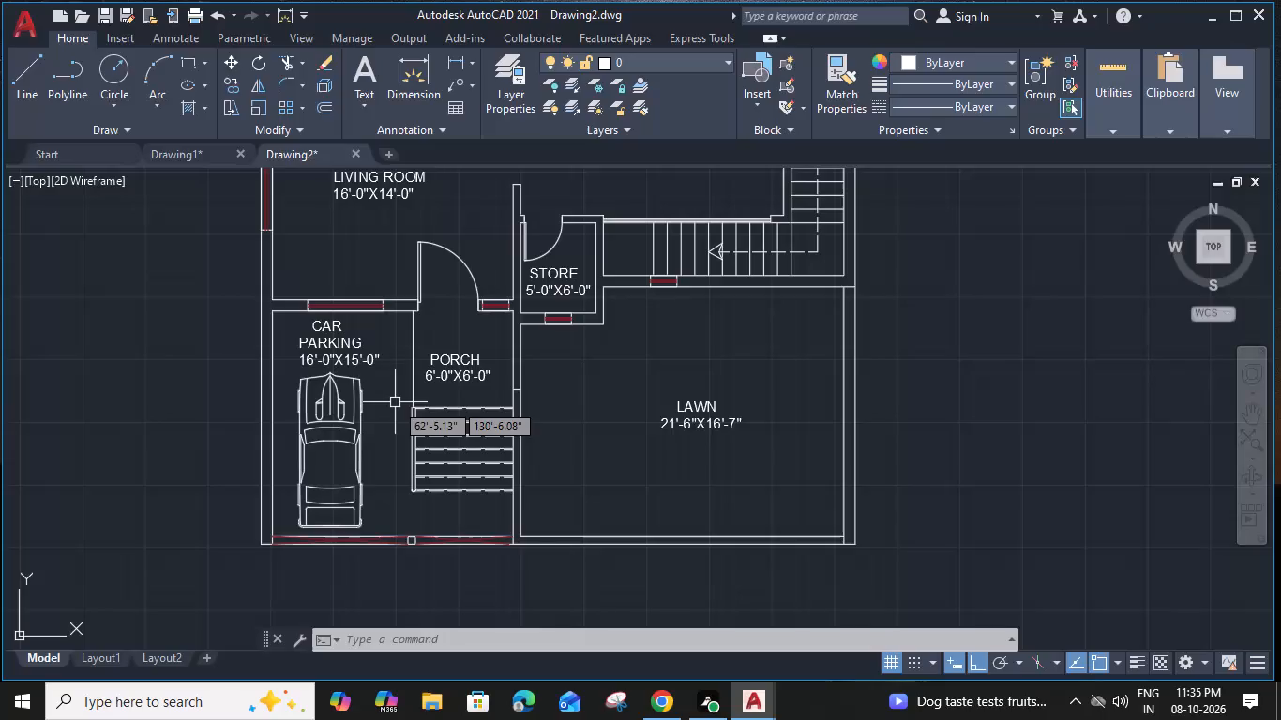
# Review the whole floor plan, from the porch steps and lawn up to the bedroom, toilets, kitchen and utility.
pyautogui.moveTo(584, 367); pyautogui.dragTo(385, 365, button='middle')
pyautogui.moveTo(385, 365); pyautogui.dragTo(548, 344, button='middle')
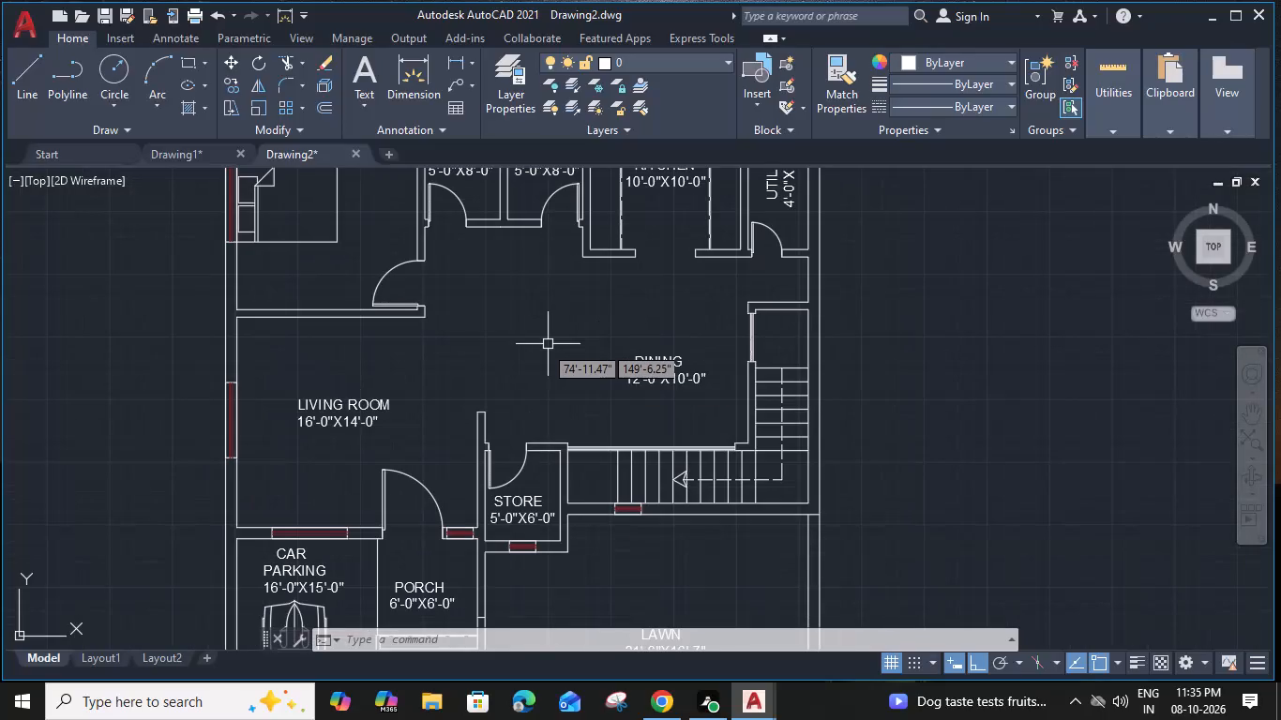
pyautogui.moveTo(514, 359); pyautogui.dragTo(518, 313, button='middle')
pyautogui.scroll(-1, 520, 317)
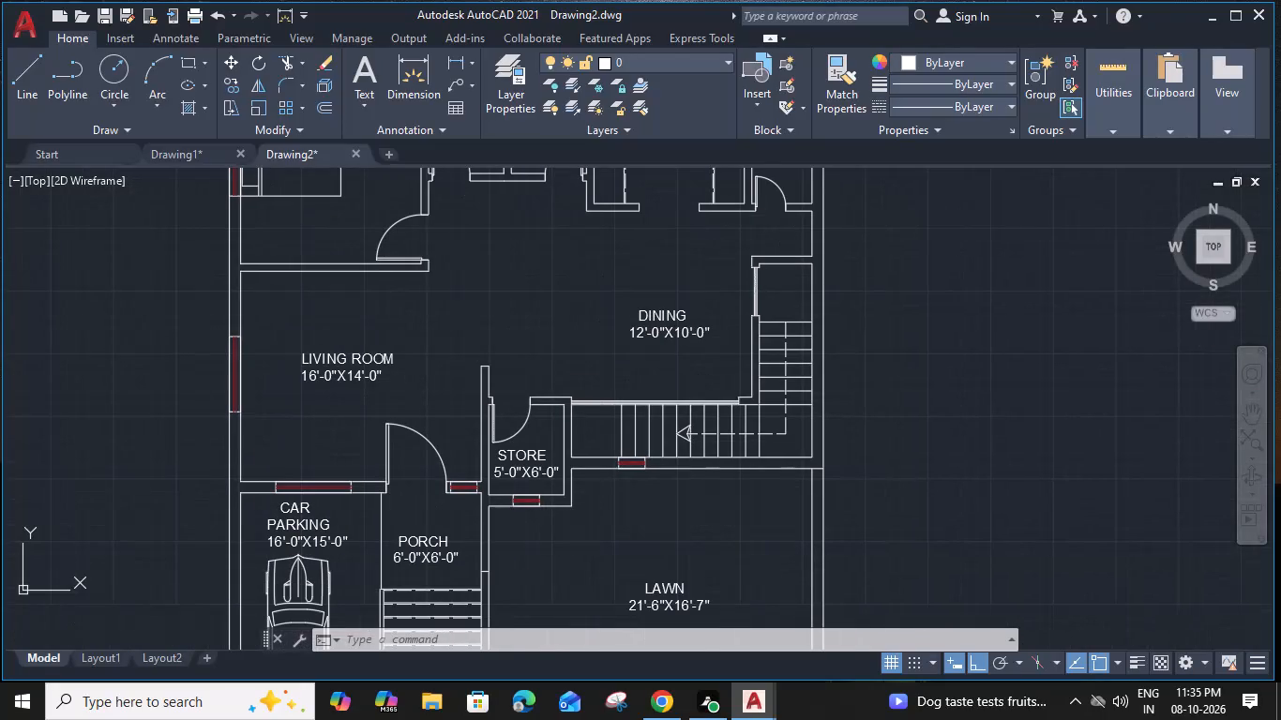
pyautogui.moveTo(861, 397); pyautogui.dragTo(862, 397, button='middle')
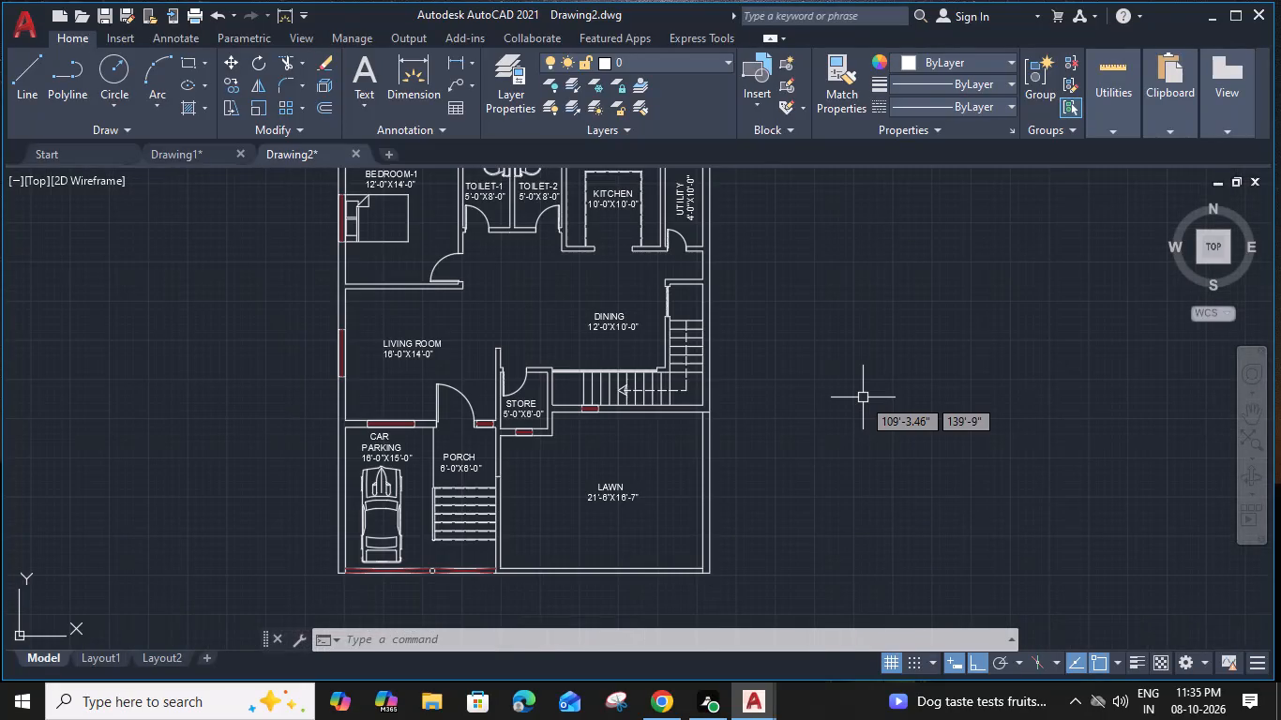
pyautogui.moveTo(862, 397); pyautogui.dragTo(688, 405, button='middle')
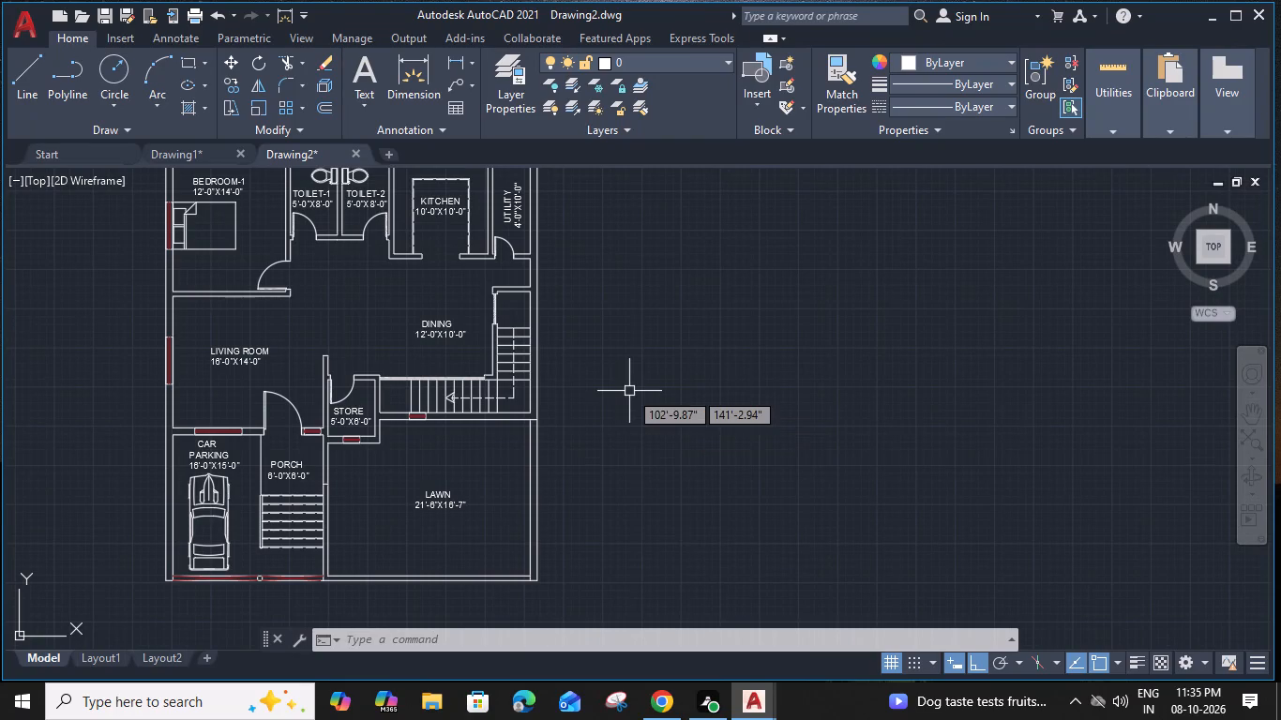
pyautogui.scroll(-1, 629, 391)
pyautogui.moveTo(629, 391); pyautogui.dragTo(637, 425, button='middle')
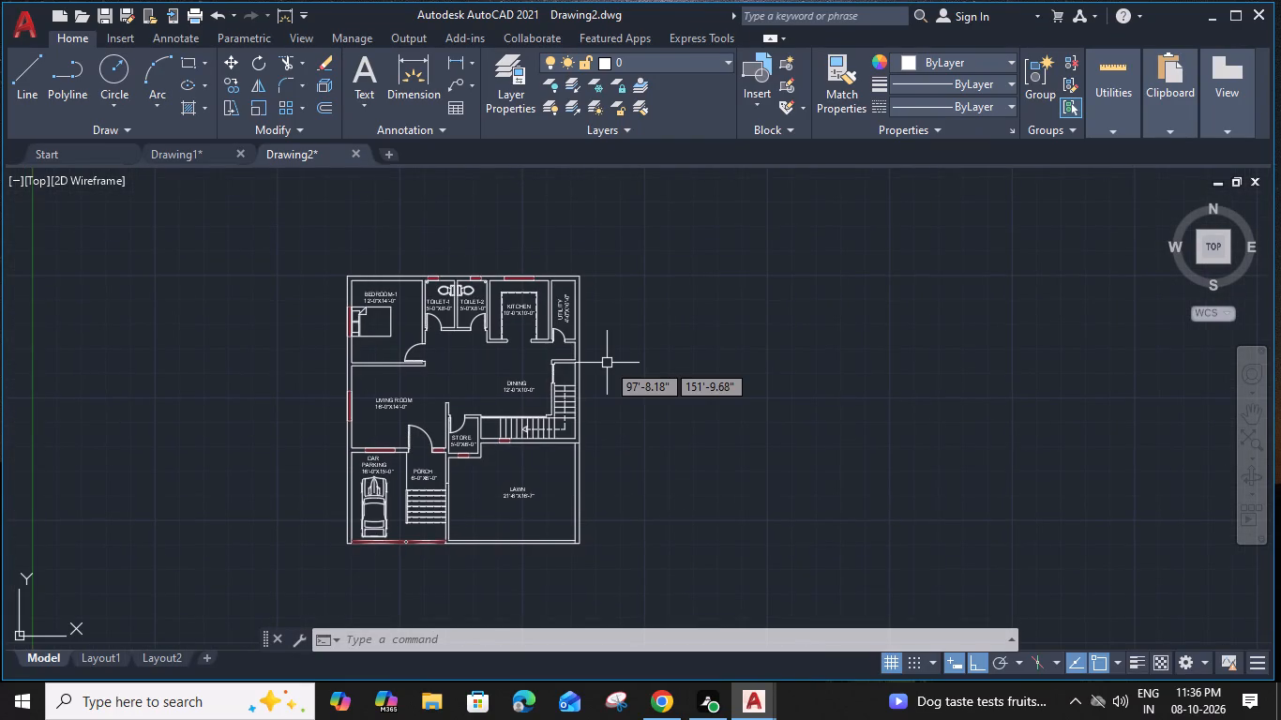
# Extend the utility room's two inner side wall lines north to the outer face of the north wall.
pyautogui.scroll(3, 508, 237)
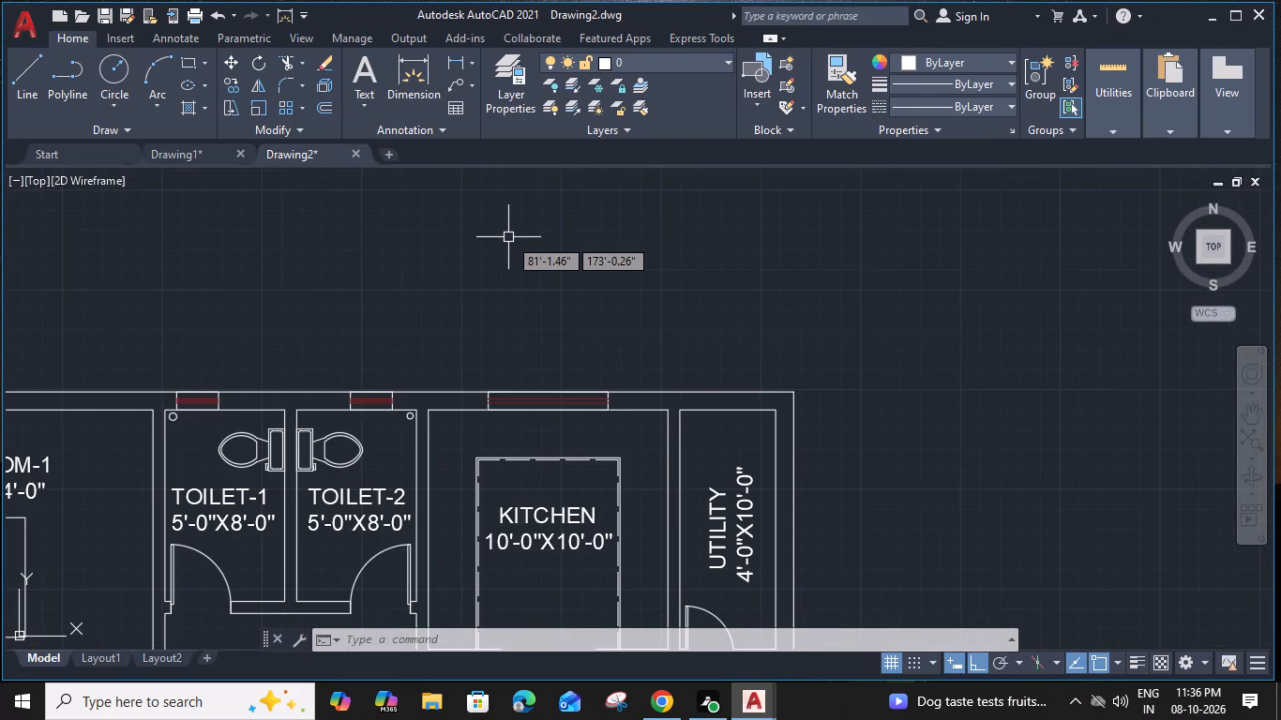
pyautogui.write('EX')
pyautogui.press('space')
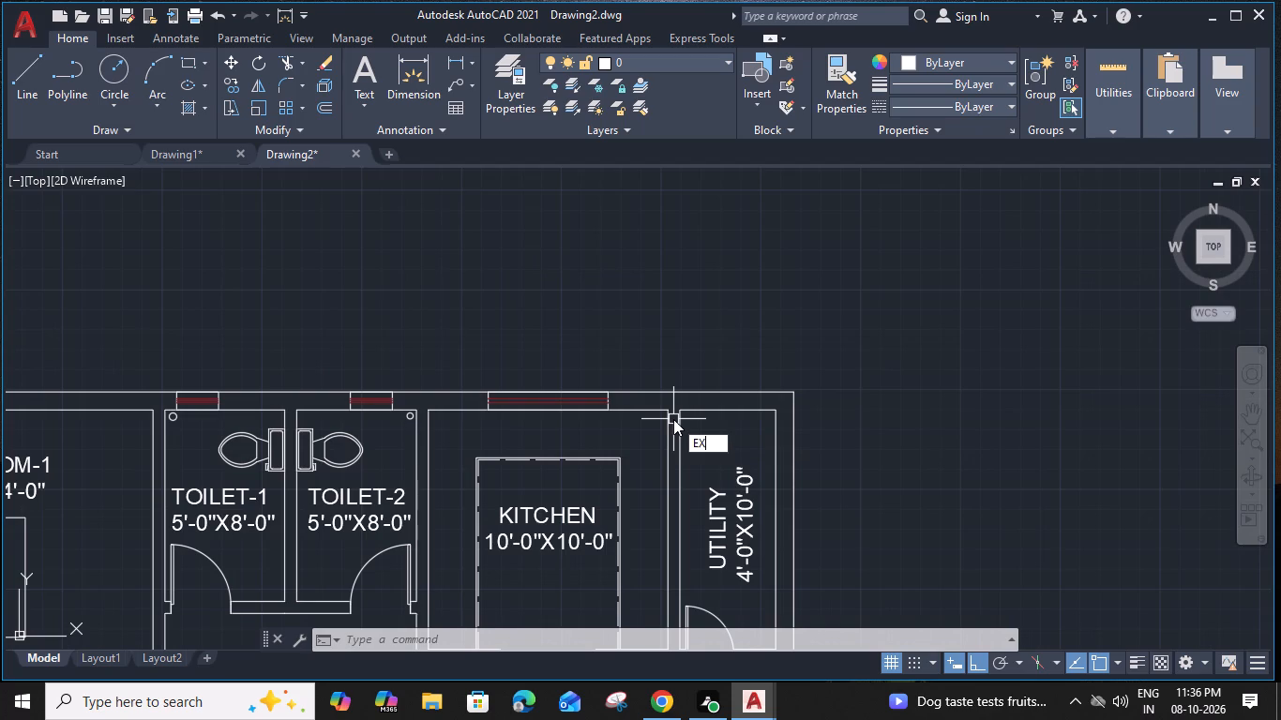
pyautogui.click(681, 424)
pyautogui.click(776, 431)
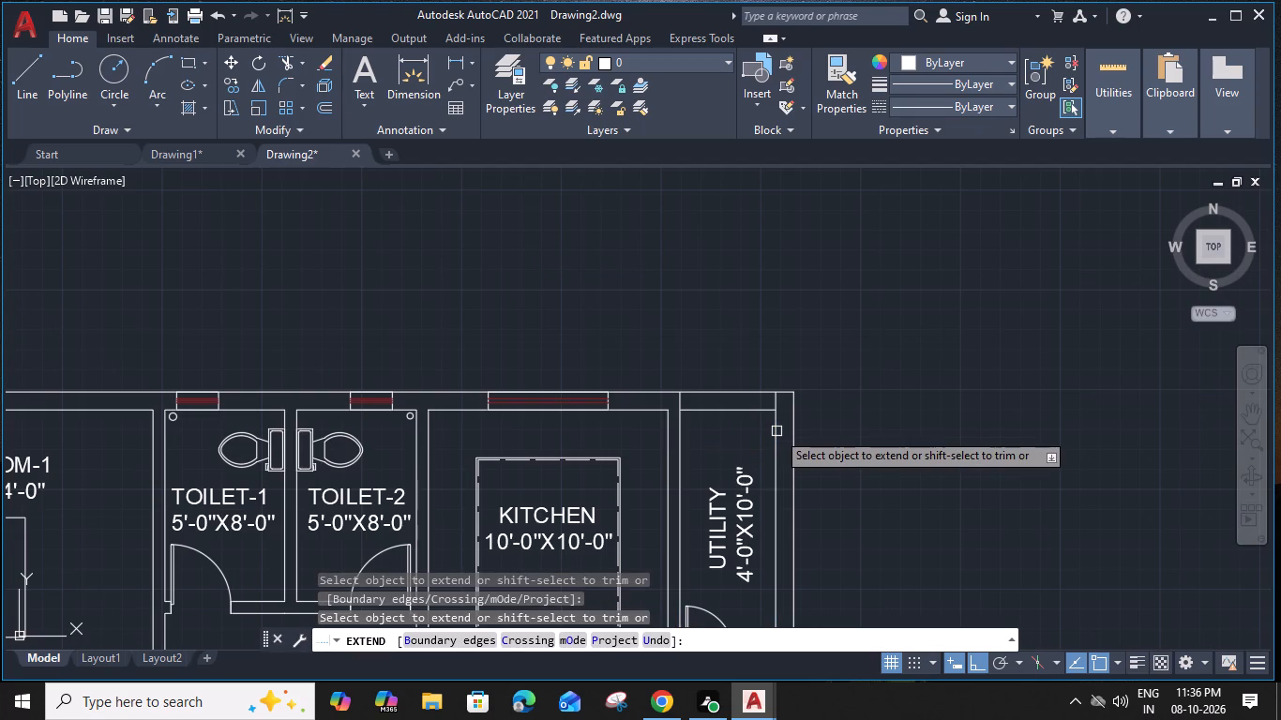
pyautogui.press('Escape')
# Offset both extended utility side wall lines 3" inward, toward the middle of the room.
pyautogui.scroll(3, 758, 409)
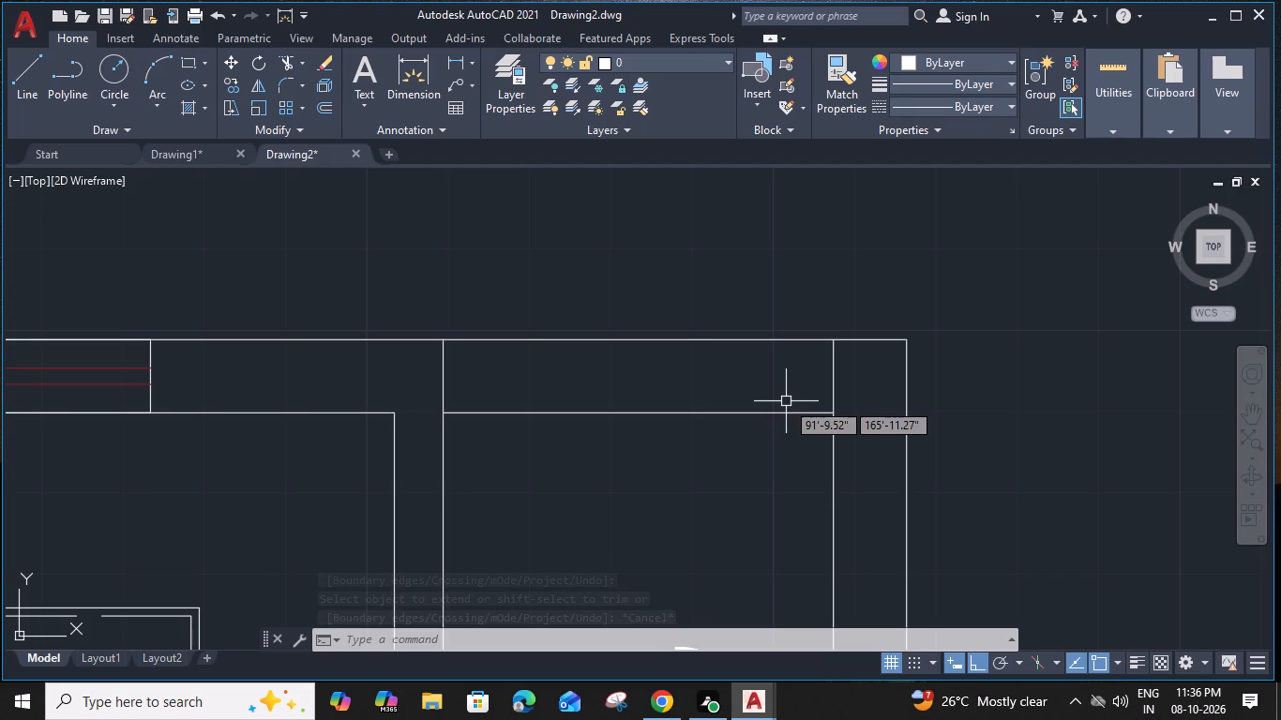
pyautogui.click(830, 391)
pyautogui.write('O')
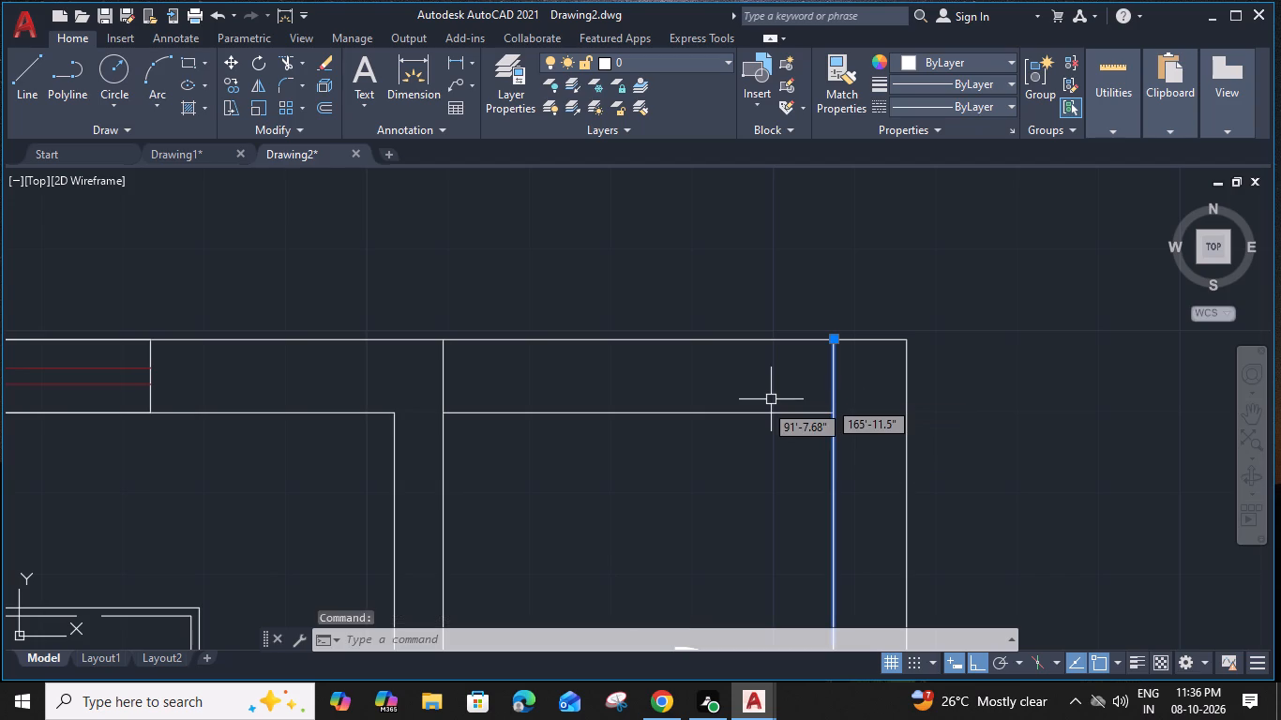
pyautogui.press('space')
pyautogui.write('3"')
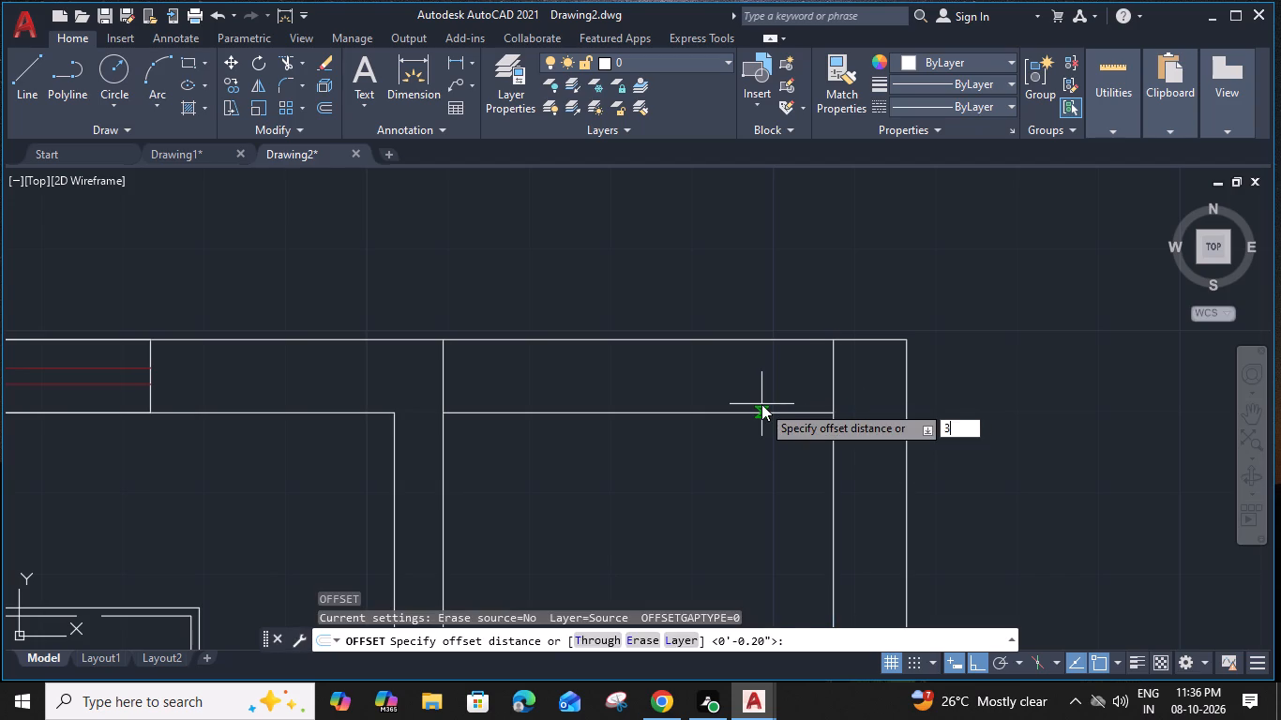
pyautogui.press('Return')
pyautogui.click(761, 404)
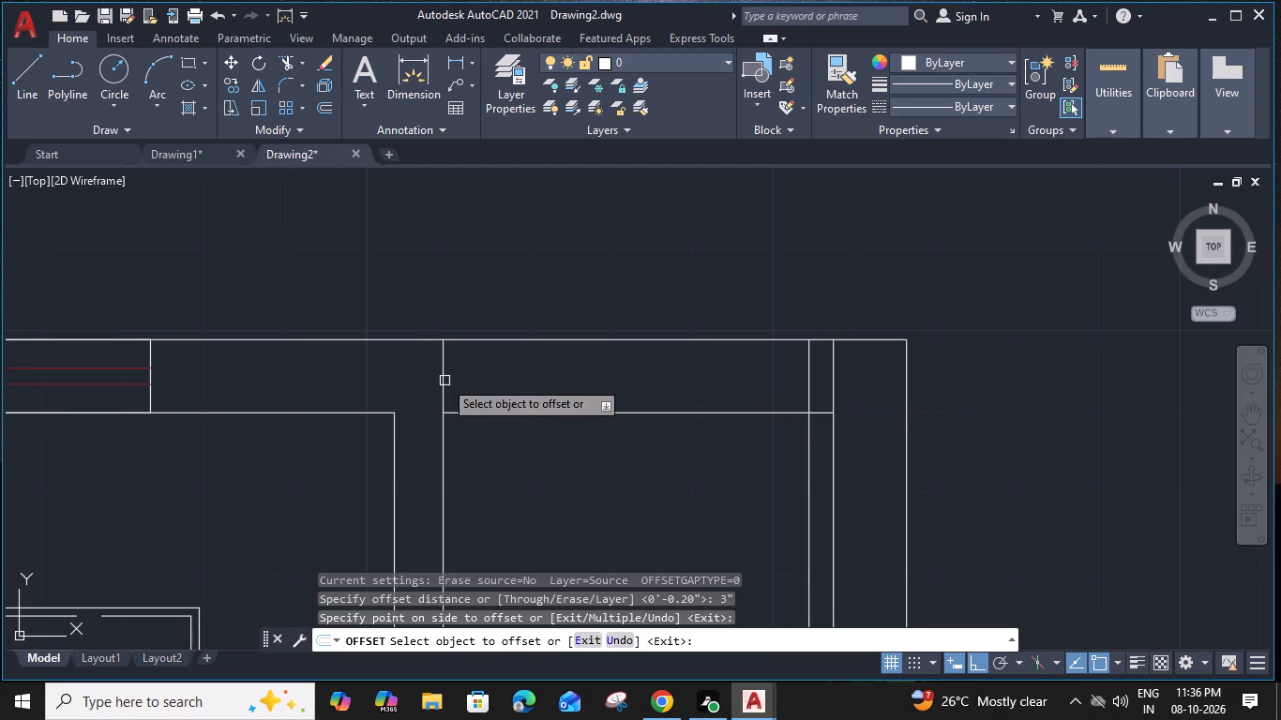
pyautogui.click(442, 379)
pyautogui.click(542, 389)
pyautogui.press('Escape')
# Trim both 3" offset lines below the north wall's inner face, keeping only the parts within the wall thickness.
pyautogui.write('TR')
pyautogui.press('space')
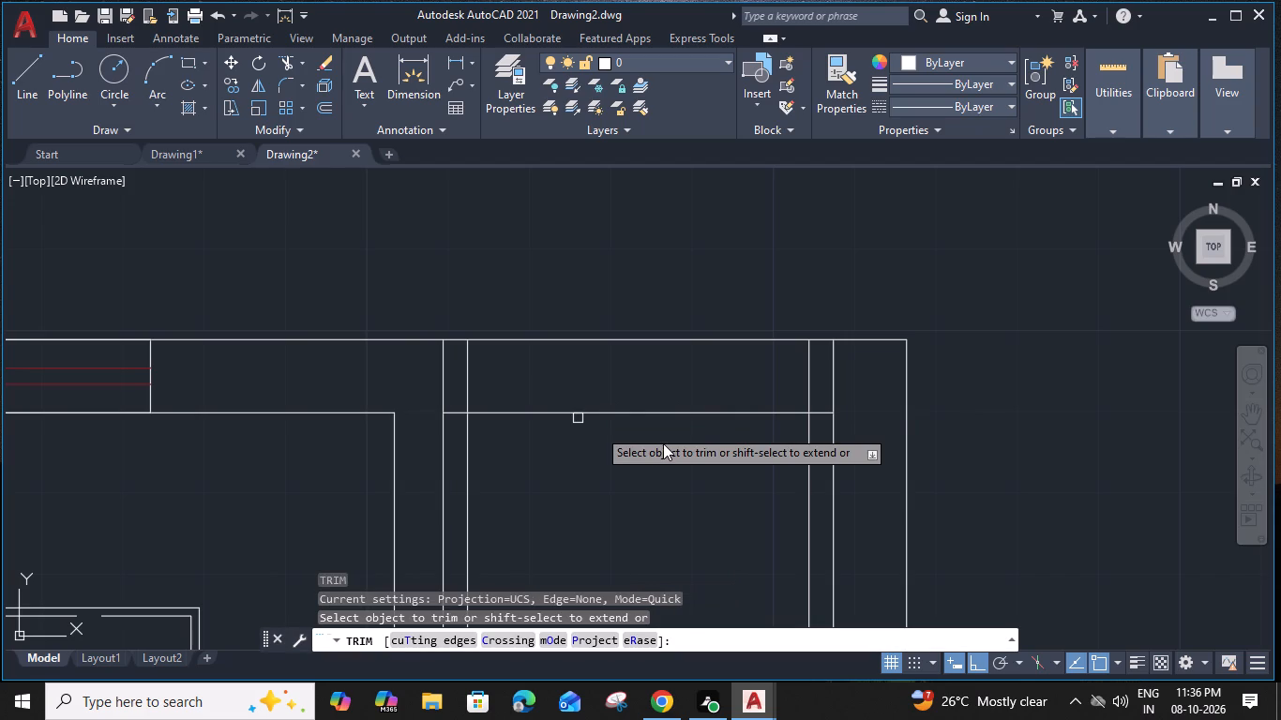
pyautogui.click(809, 429)
pyautogui.click(469, 430)
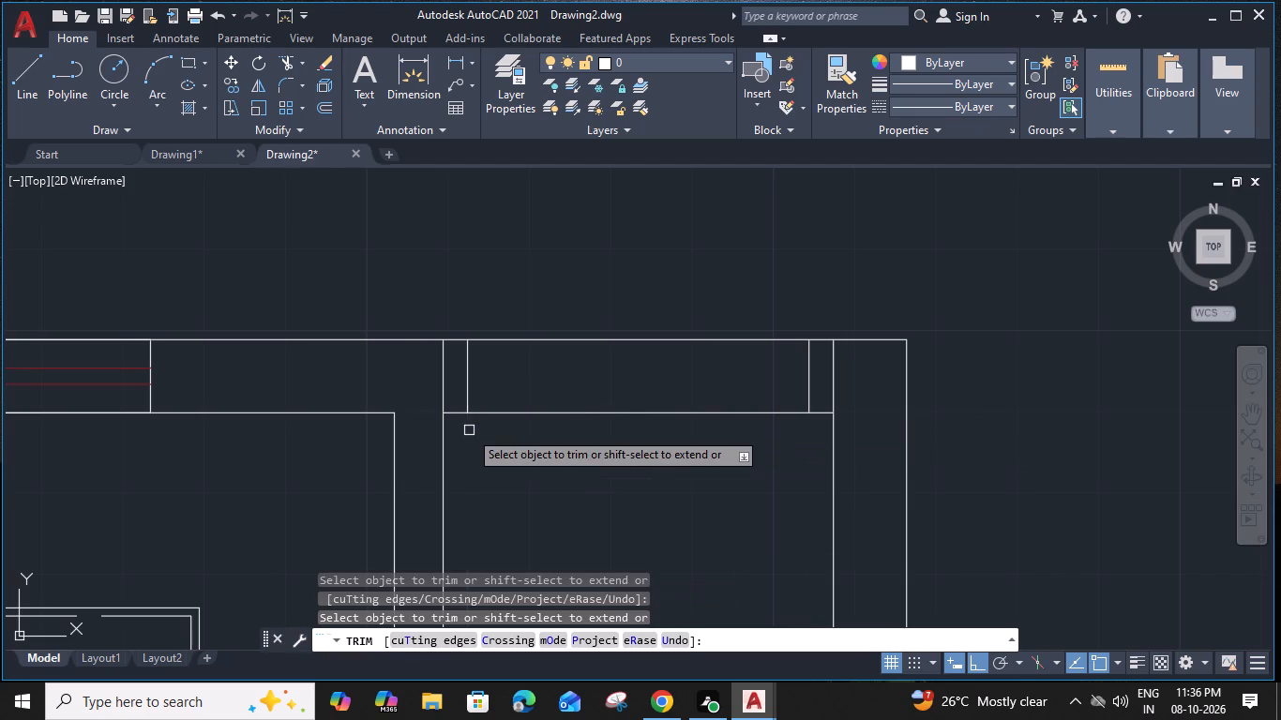
pyautogui.press('Escape')
# Draw a horizontal line joining the midpoints of the two short jamb lines in the utility's north wall.
pyautogui.scroll(-3, 469, 430)
pyautogui.moveTo(571, 472); pyautogui.dragTo(581, 202, button='middle')
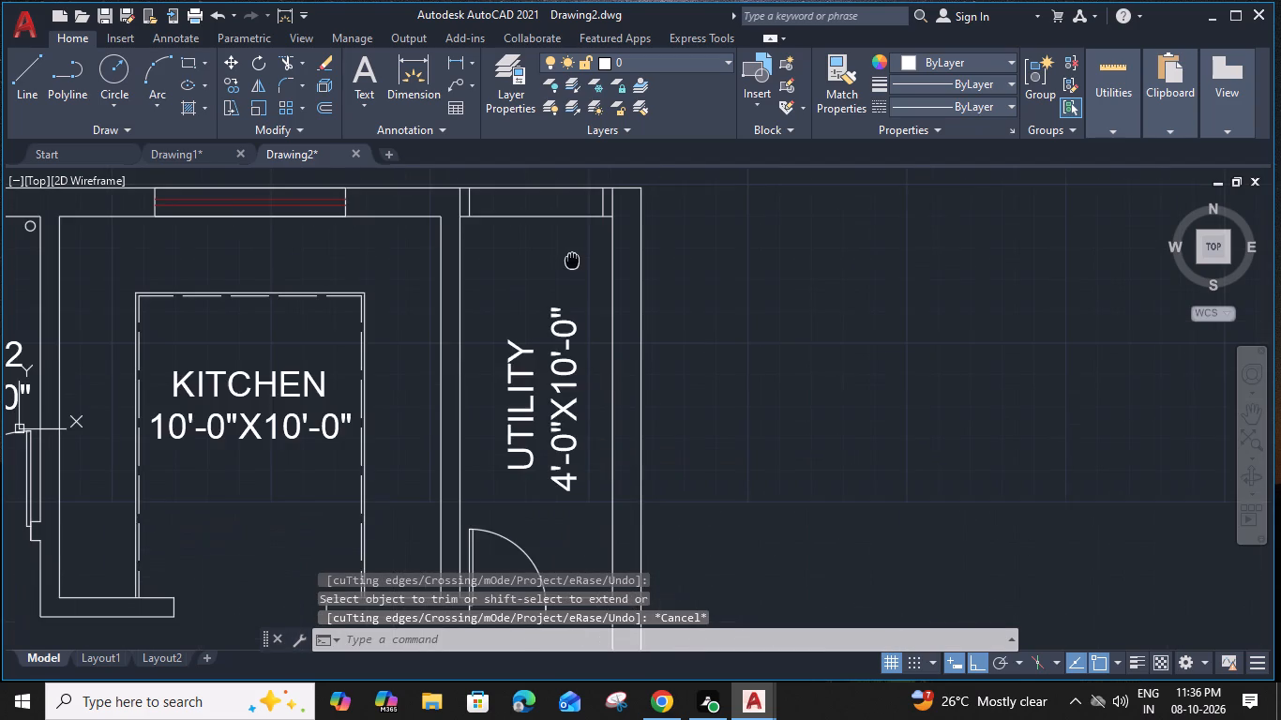
pyautogui.moveTo(581, 202); pyautogui.dragTo(607, 367, button='middle')
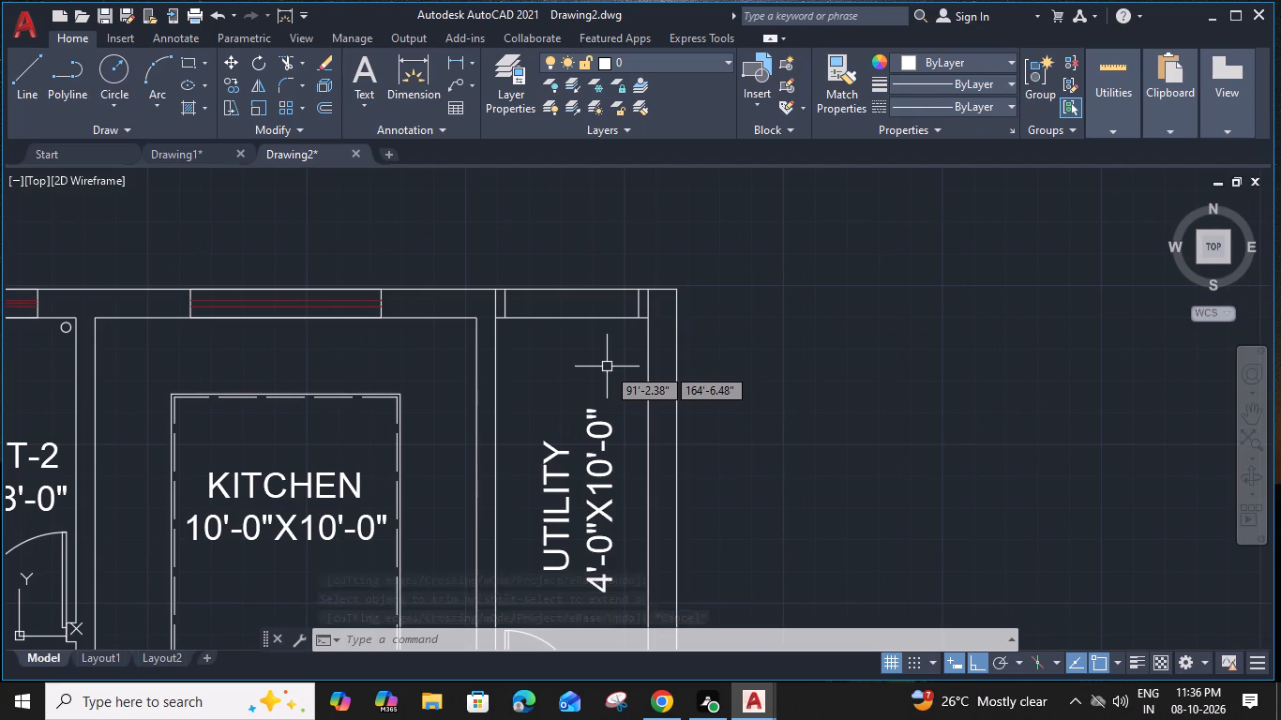
pyautogui.scroll(2, 590, 272)
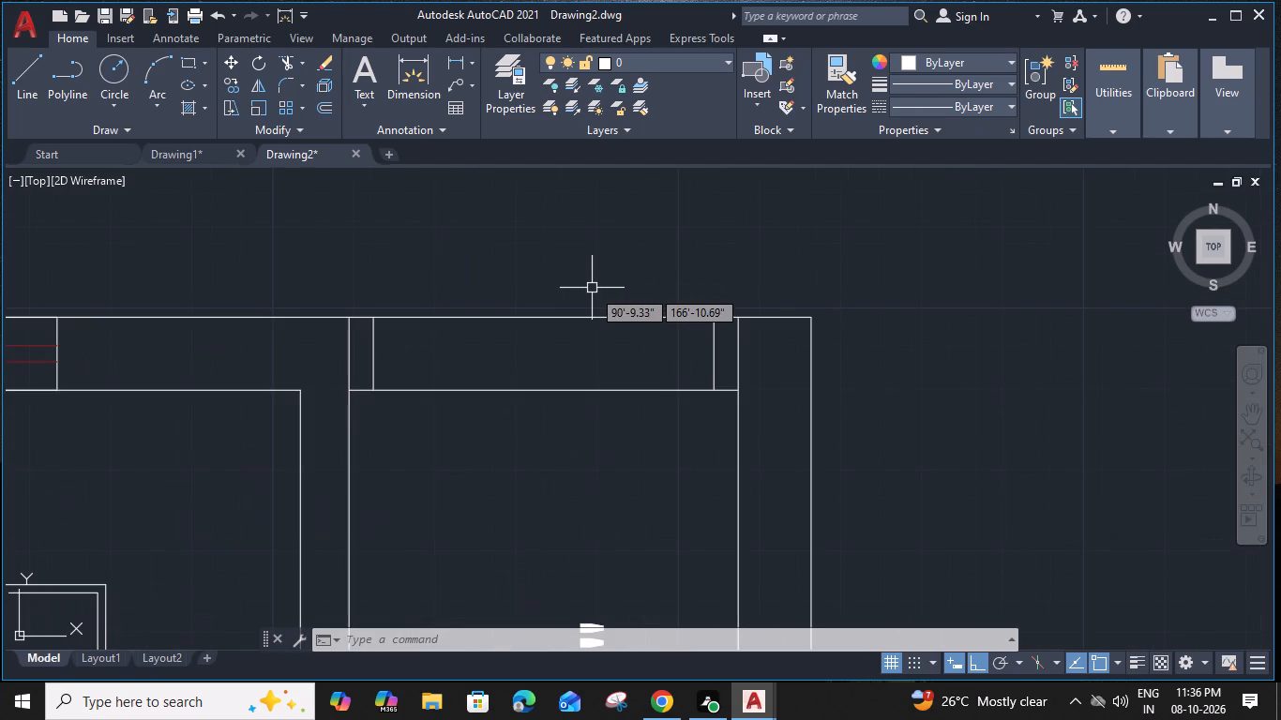
pyautogui.write('L')
pyautogui.press('space')
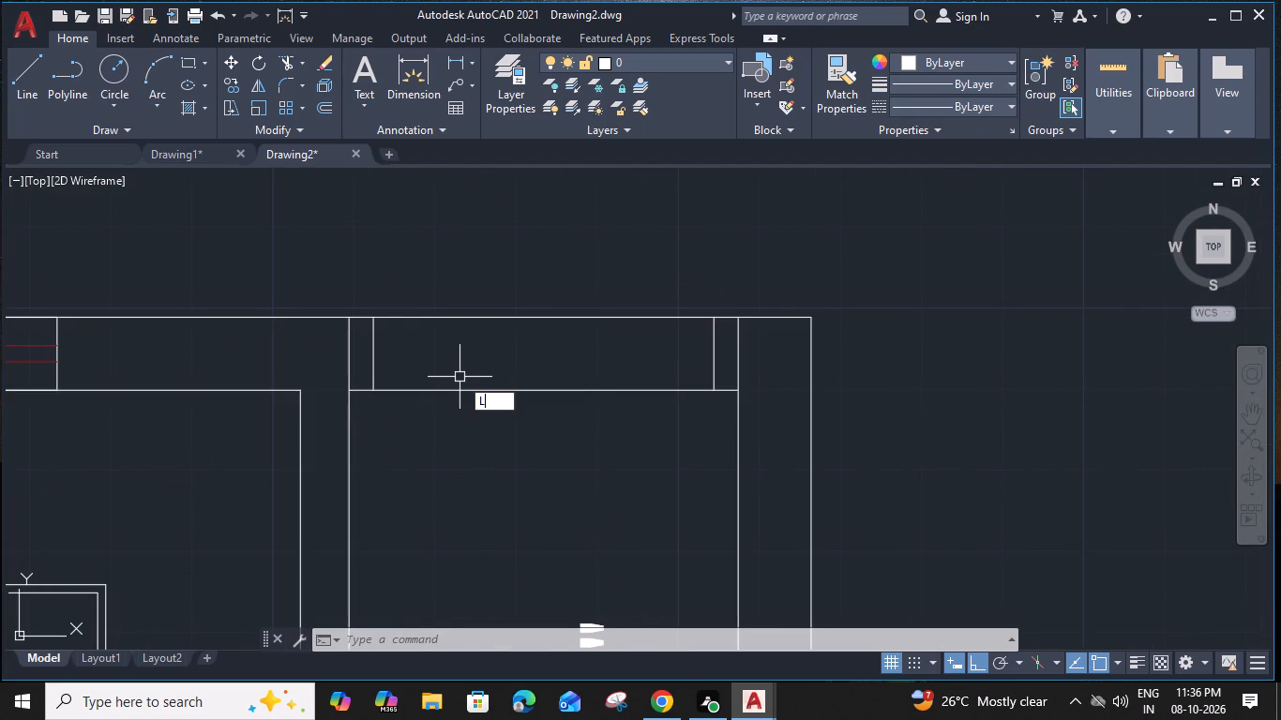
pyautogui.click(374, 356)
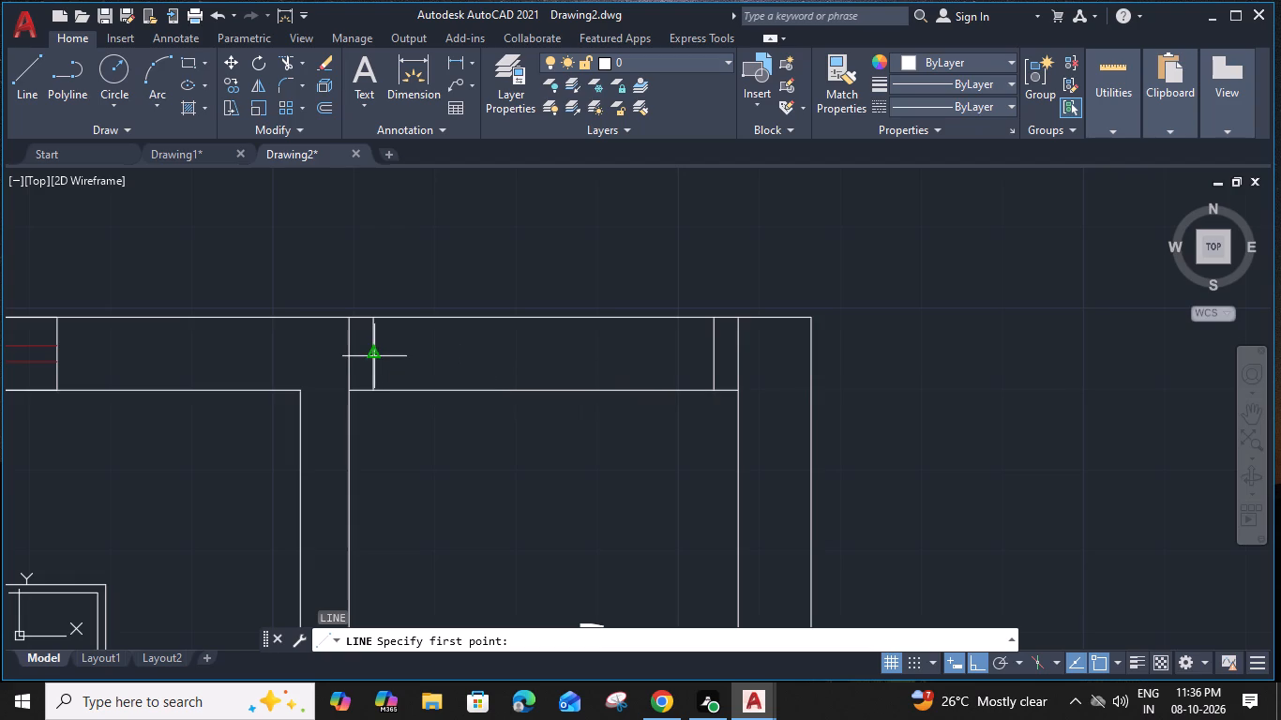
pyautogui.click(717, 352)
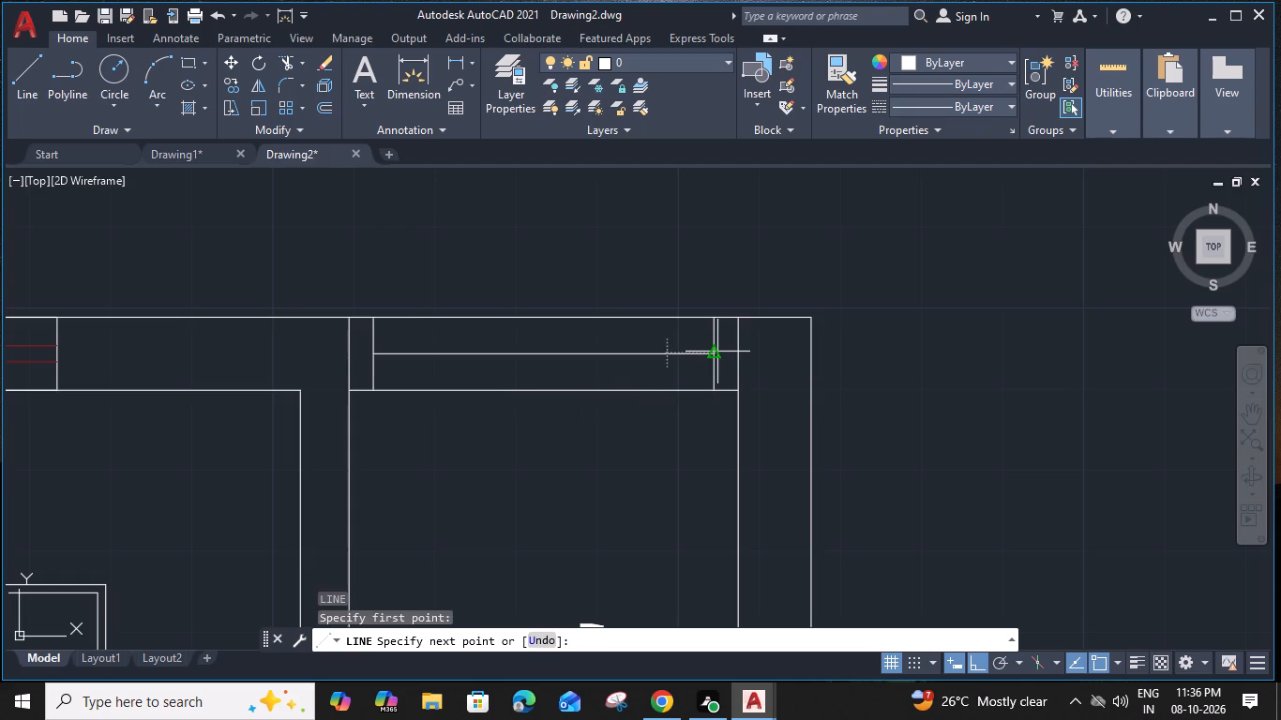
pyautogui.press('Escape')
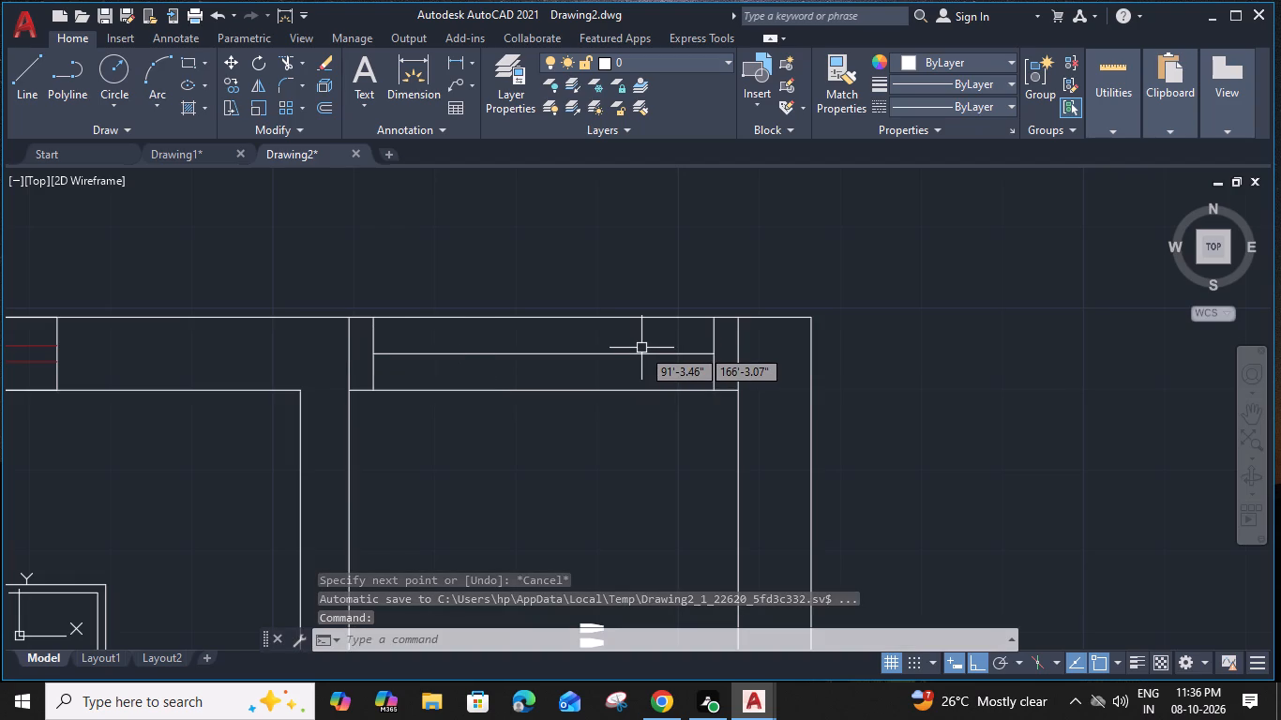
# Offset the horizontal centre line of the utility's north wall opening 1" to both its north and south sides.
pyautogui.click(641, 352)
pyautogui.write('O 1"')
pyautogui.press('Return')
pyautogui.click(641, 335)
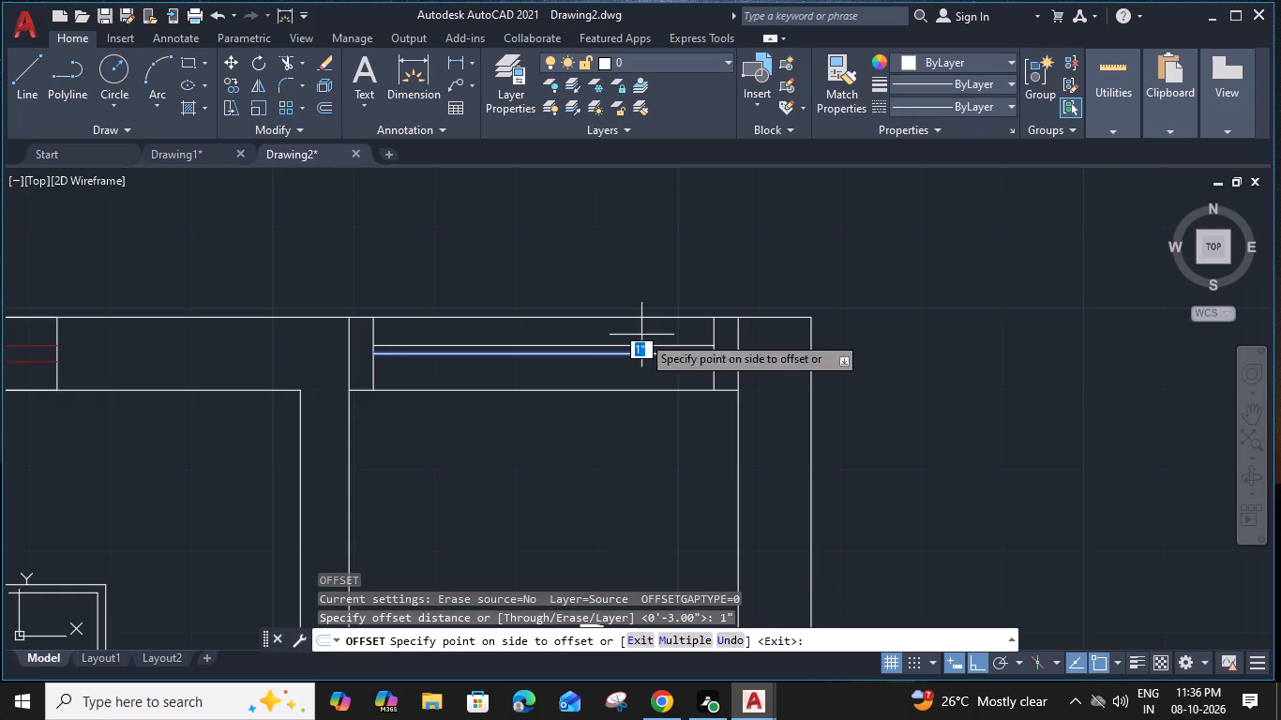
pyautogui.click(646, 355)
pyautogui.click(645, 375)
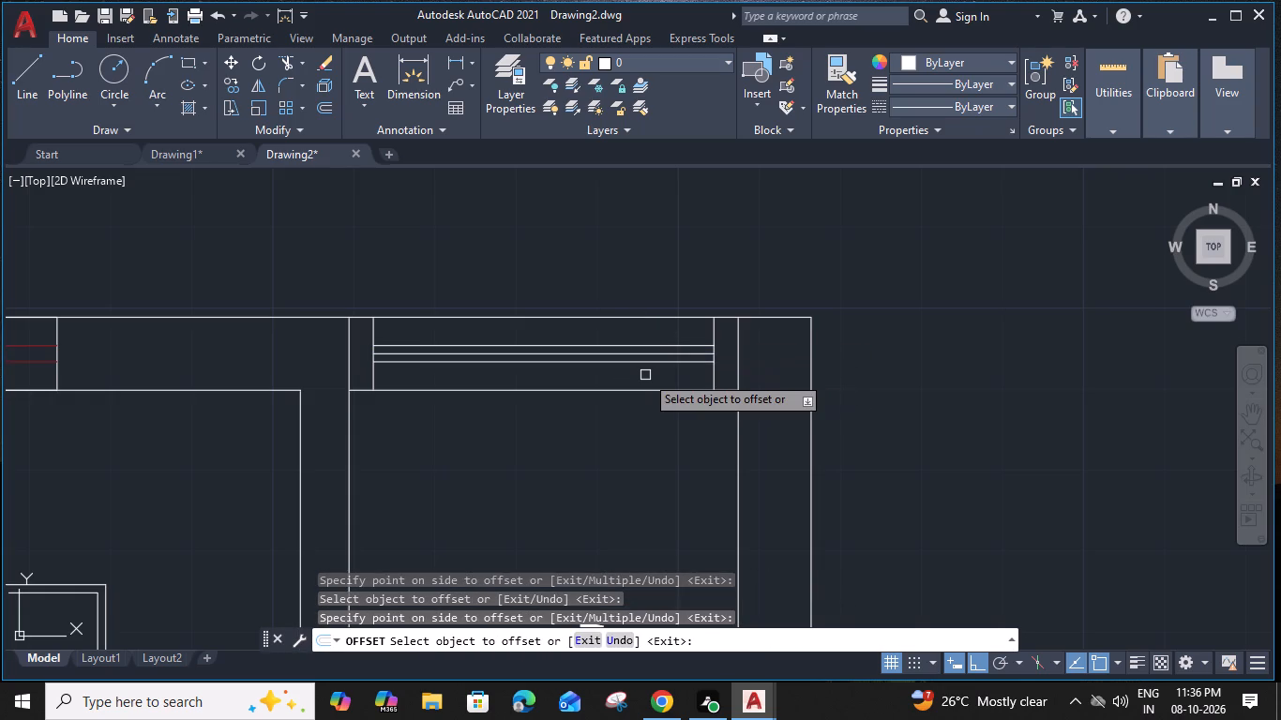
pyautogui.press('Escape')
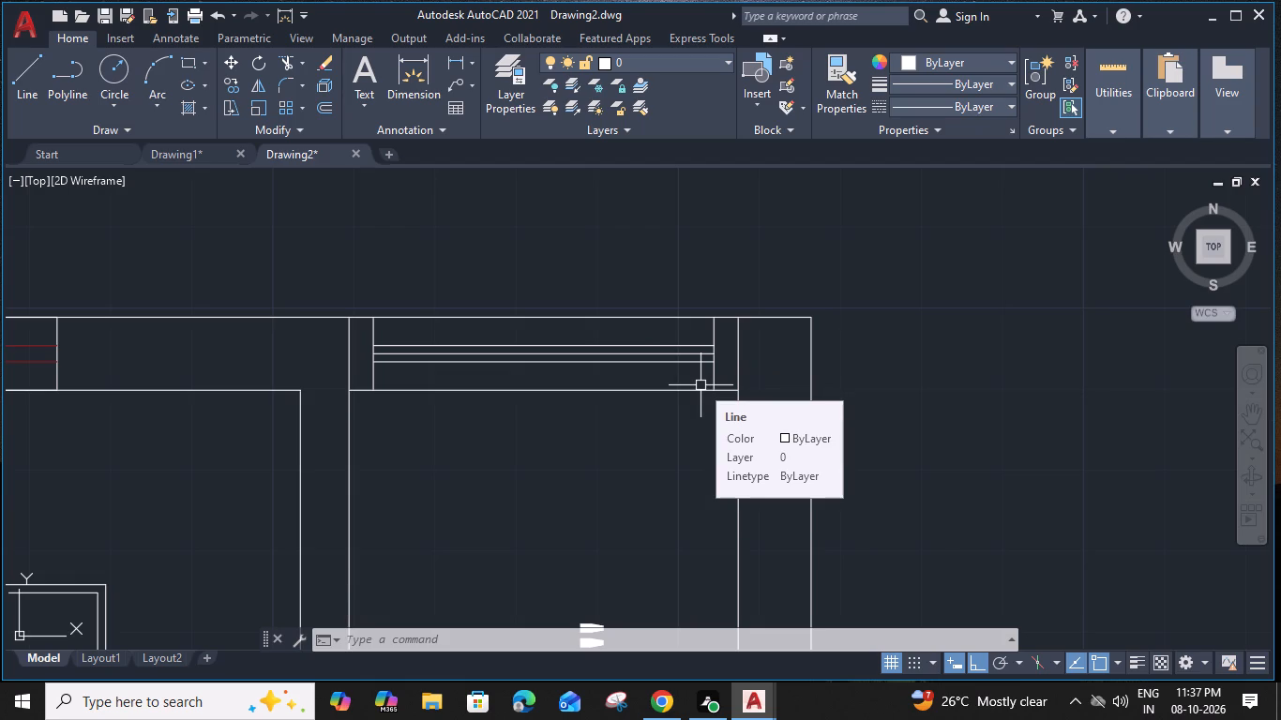
# Review the utility's north wall opening against the rest of the floor plan, including the bedroom, living room and porch.
pyautogui.scroll(-2, 699, 379)
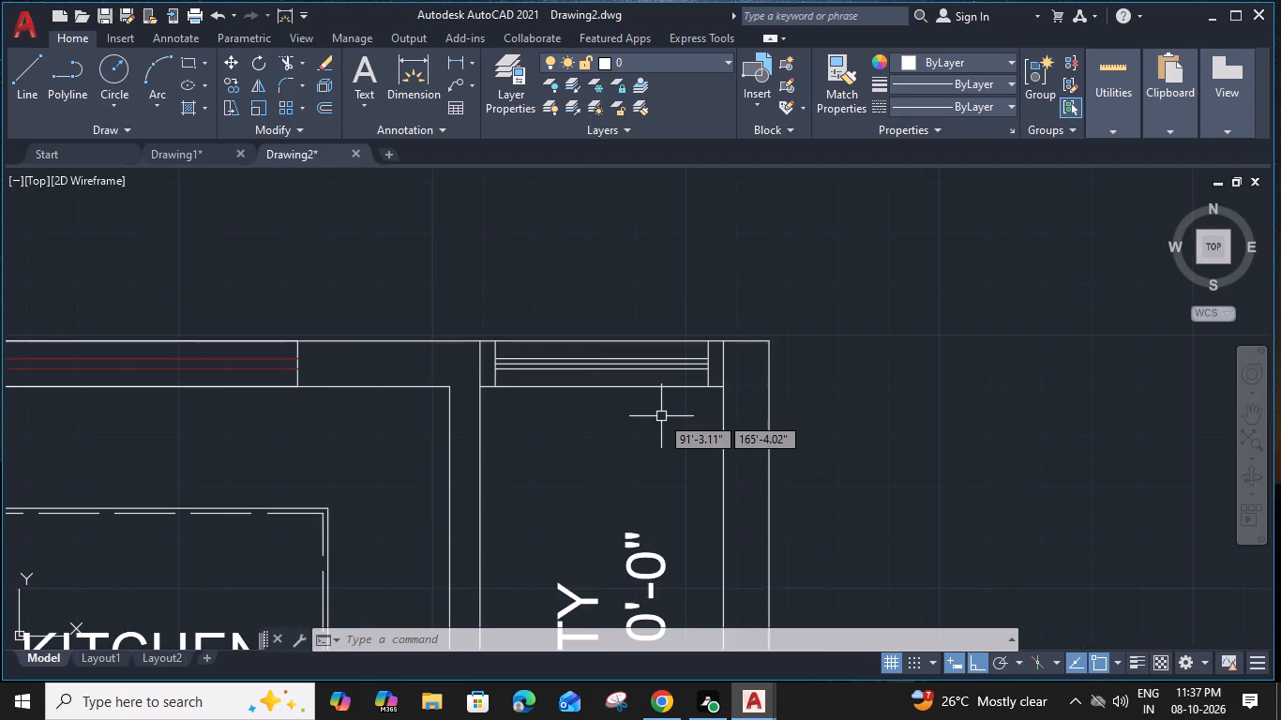
pyautogui.moveTo(661, 412); pyautogui.dragTo(779, 232, button='middle')
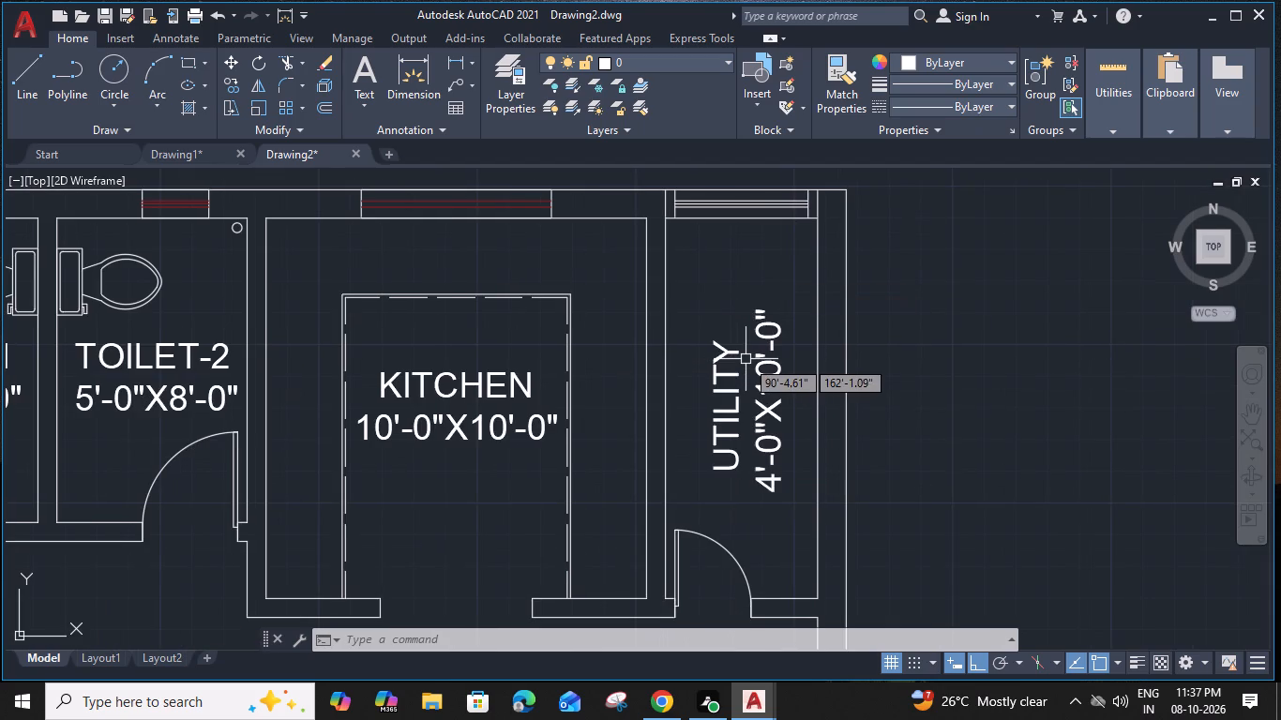
pyautogui.scroll(-2, 737, 351)
pyautogui.moveTo(737, 359); pyautogui.dragTo(798, 307, button='middle')
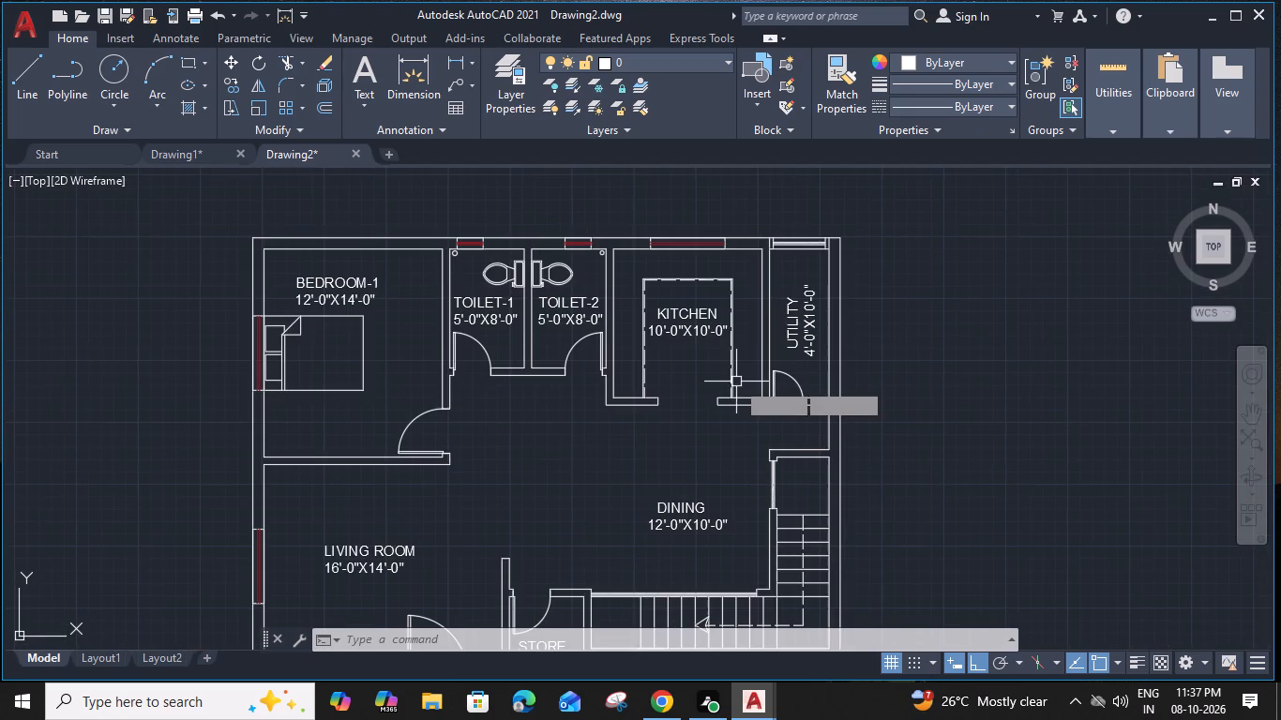
pyautogui.moveTo(543, 450); pyautogui.dragTo(556, 423, button='middle')
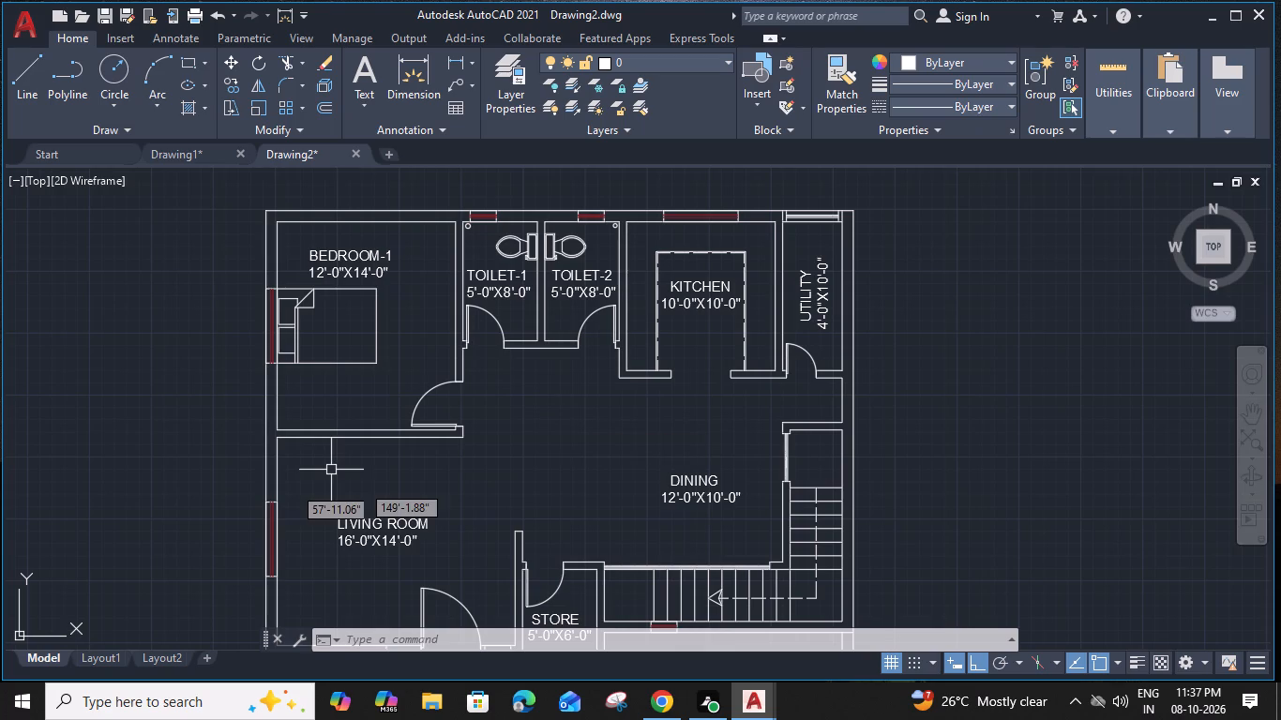
pyautogui.moveTo(590, 457); pyautogui.dragTo(611, 235, button='middle')
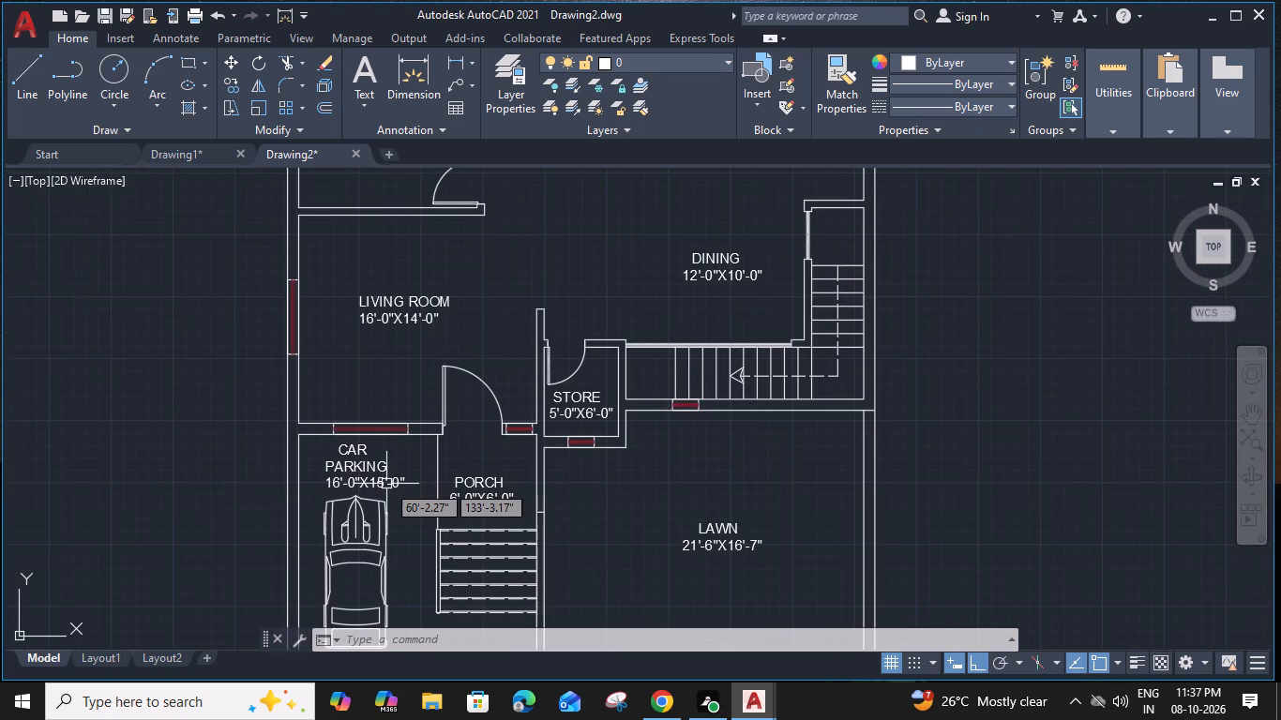
pyautogui.moveTo(561, 272); pyautogui.dragTo(514, 501, button='middle')
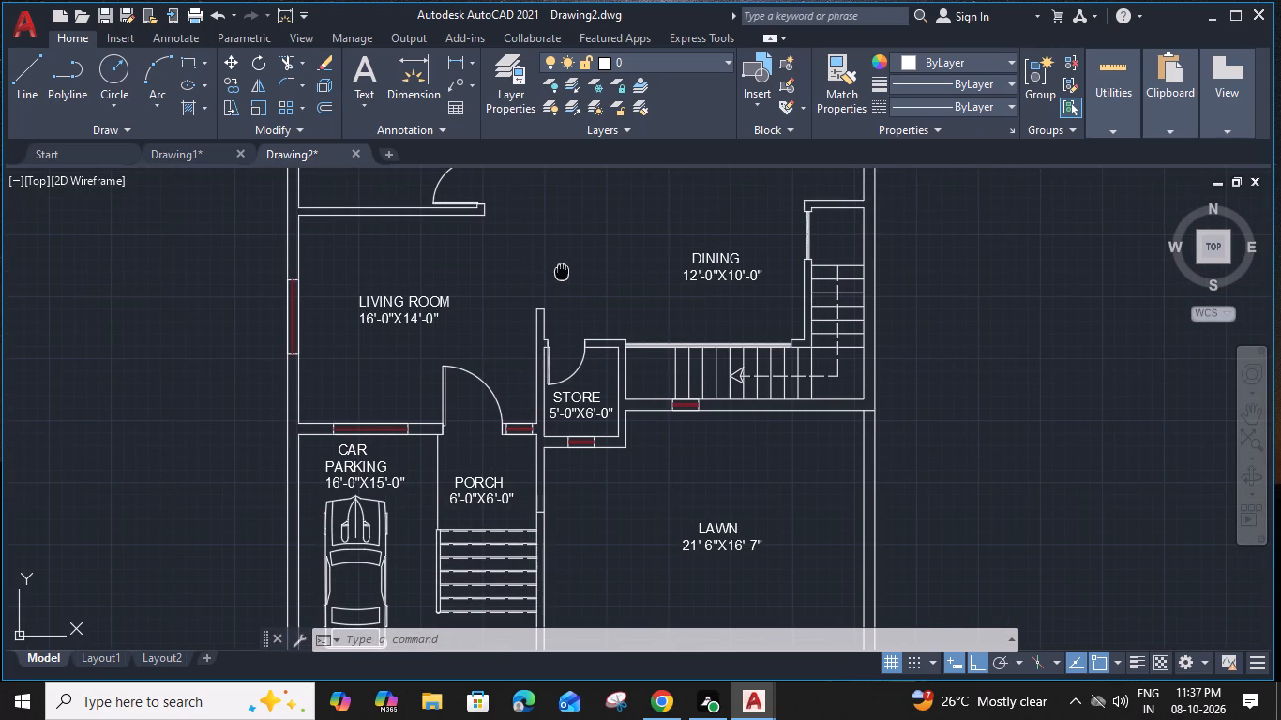
pyautogui.moveTo(514, 501); pyautogui.dragTo(511, 644, button='middle')
# Copy the kitchen's north wall window to the north wall of BEDROOM-1, using its inner-face midpoint as base point.
pyautogui.scroll(3, 668, 366)
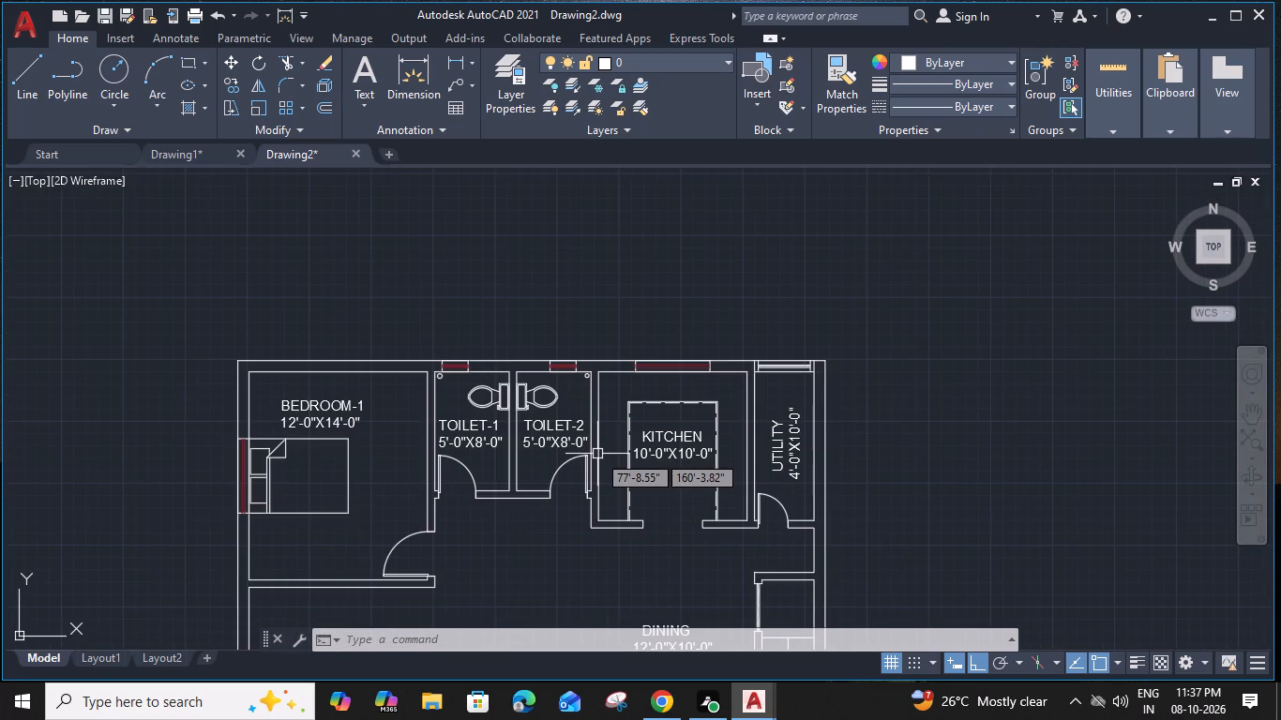
pyautogui.click(797, 354)
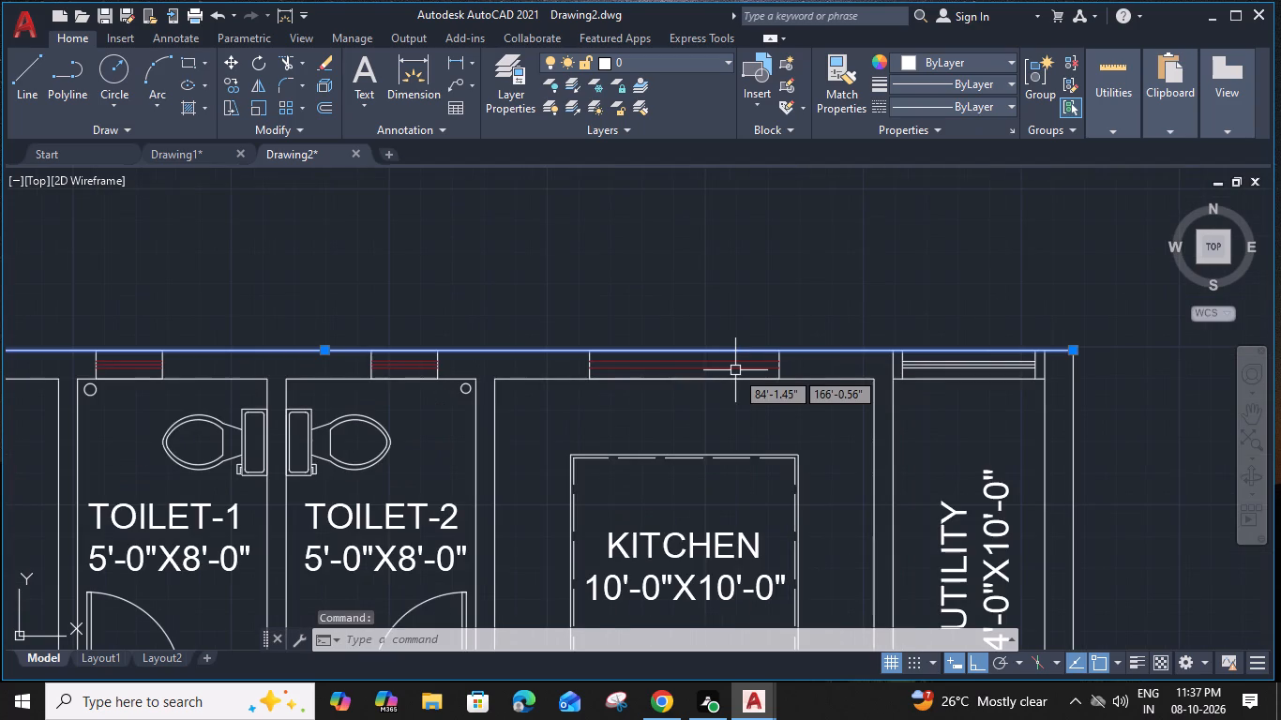
pyautogui.press('Escape')
pyautogui.click(784, 363)
pyautogui.write('CO')
pyautogui.press('space')
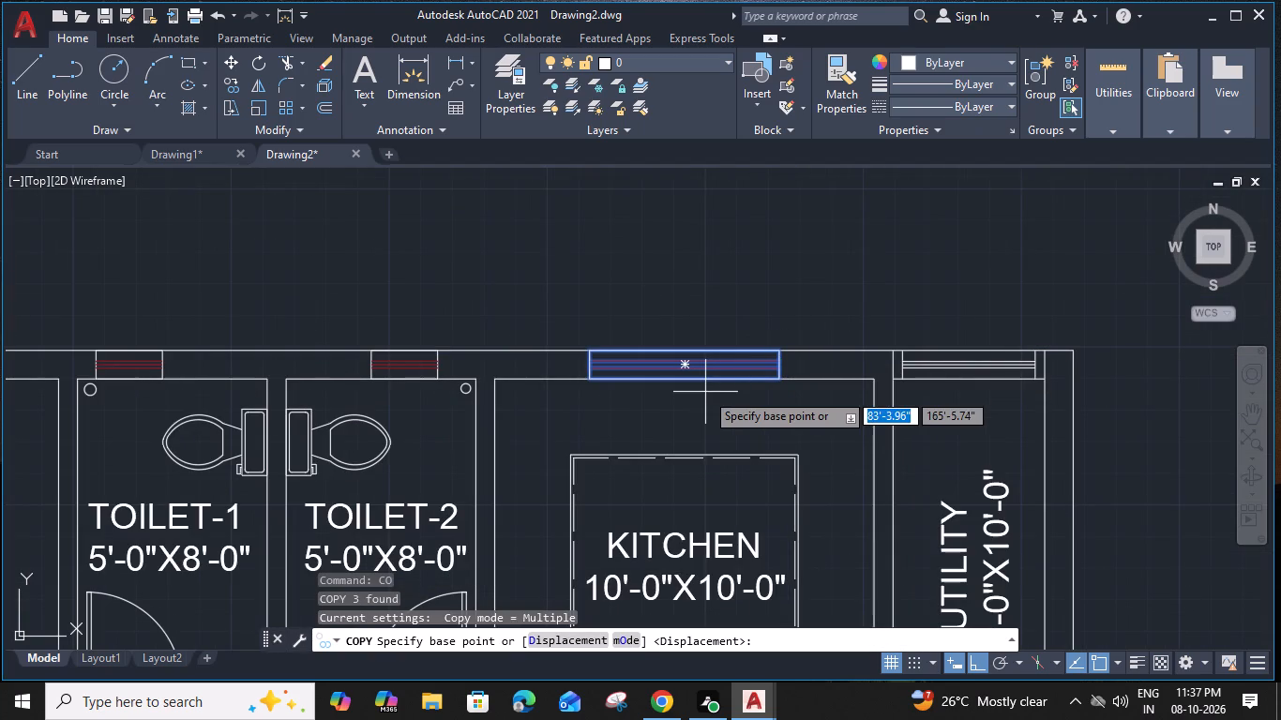
pyautogui.click(688, 377)
pyautogui.moveTo(417, 413); pyautogui.dragTo(508, 413, button='middle')
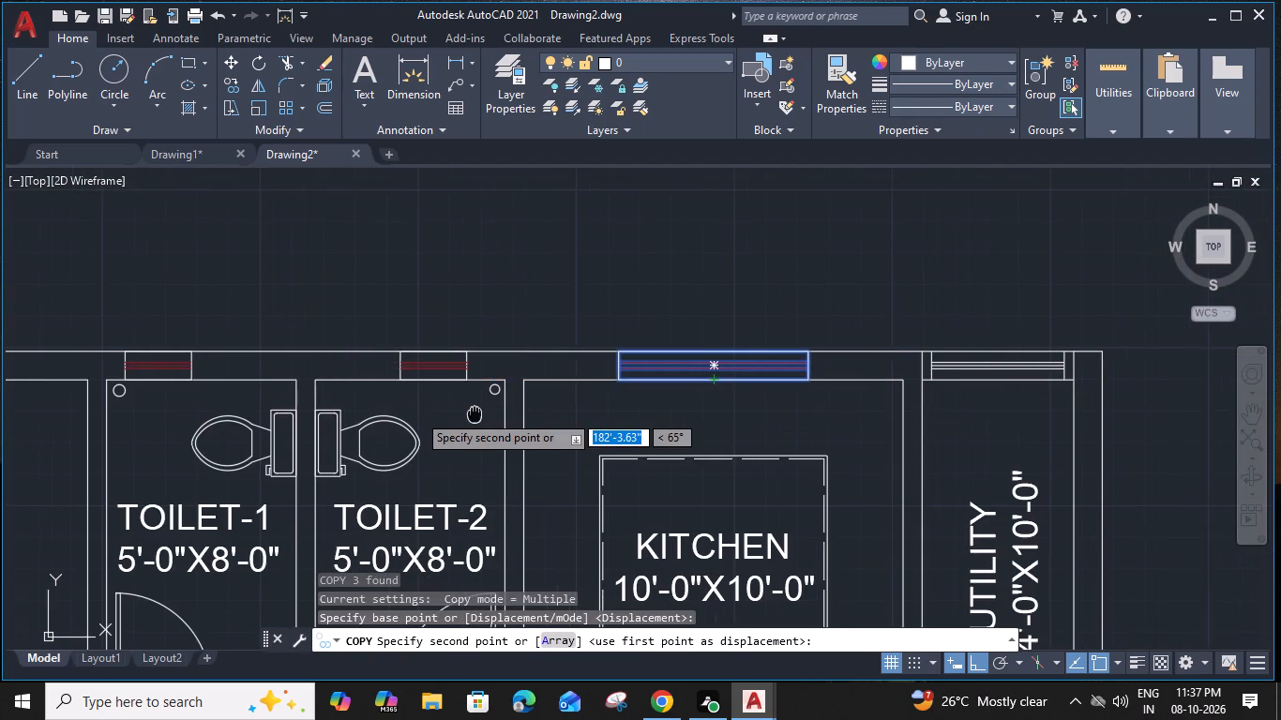
pyautogui.moveTo(508, 413); pyautogui.dragTo(634, 409, button='middle')
pyautogui.moveTo(294, 394); pyautogui.dragTo(636, 405, button='middle')
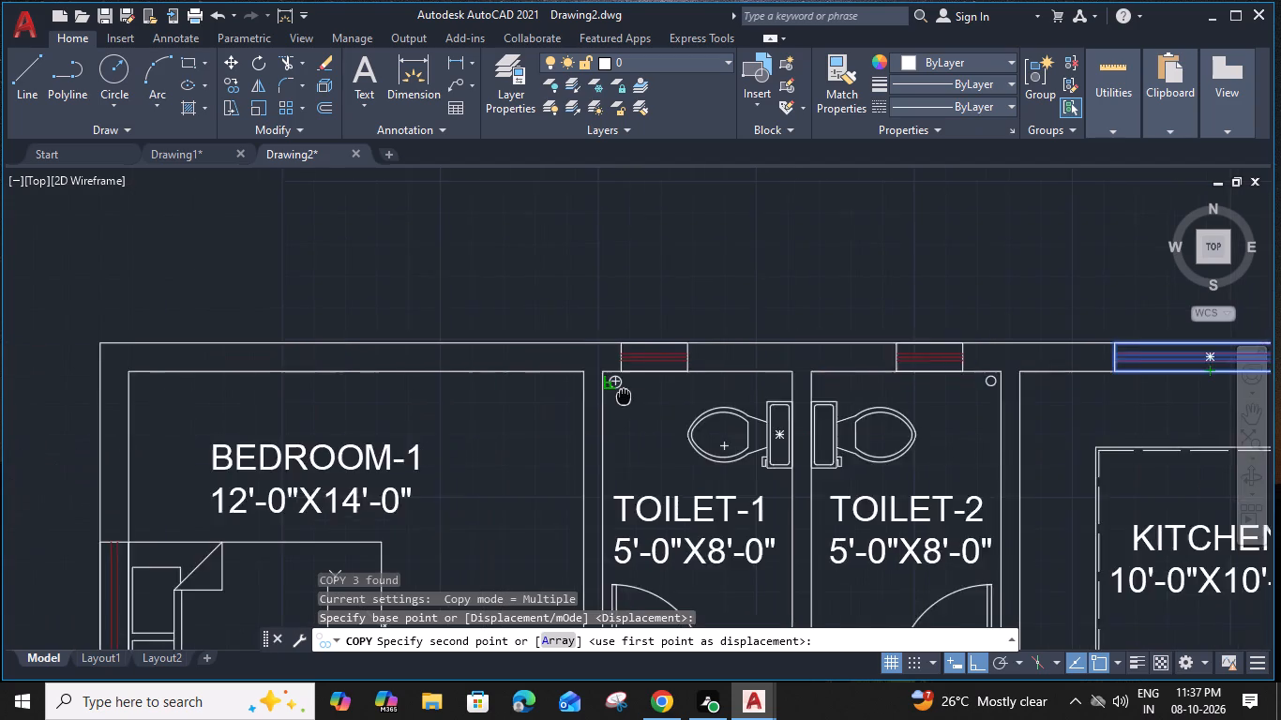
pyautogui.click(388, 389)
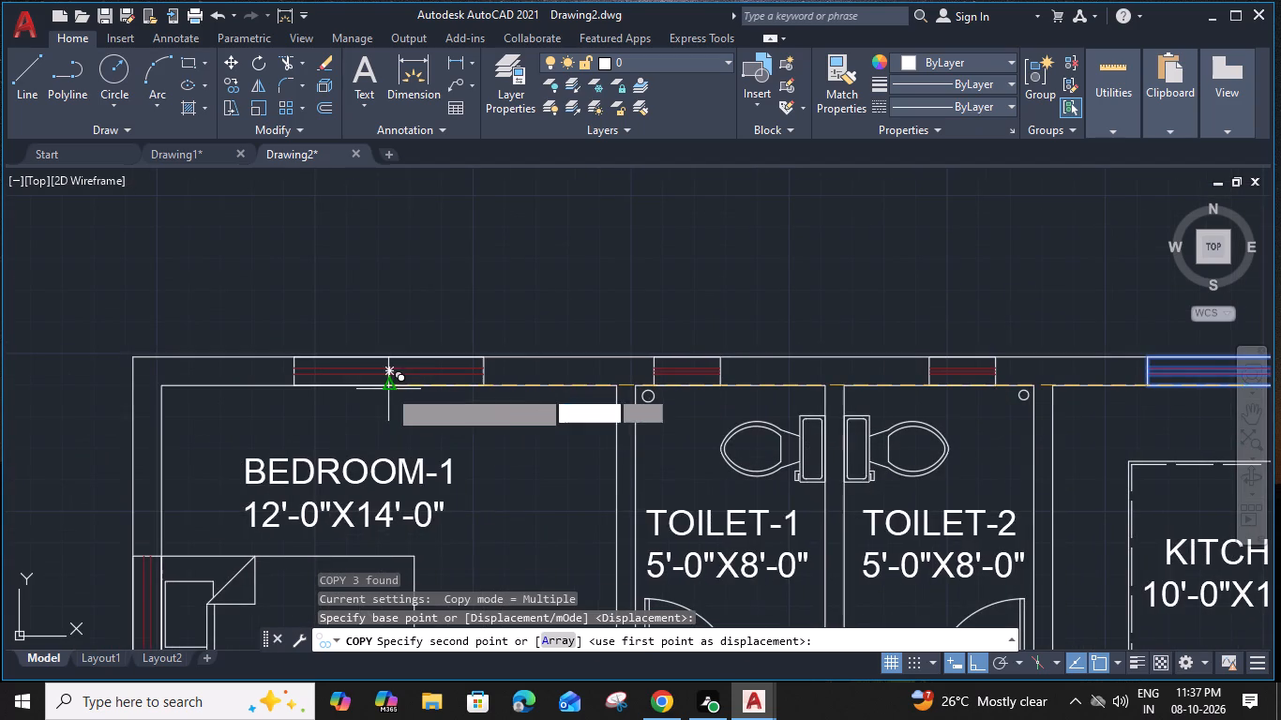
pyautogui.press('Escape')
# Review the whole floor plan, checking the window openings and the walls around all rooms.
pyautogui.scroll(-2, 573, 396)
pyautogui.moveTo(608, 427); pyautogui.dragTo(555, 303, button='middle')
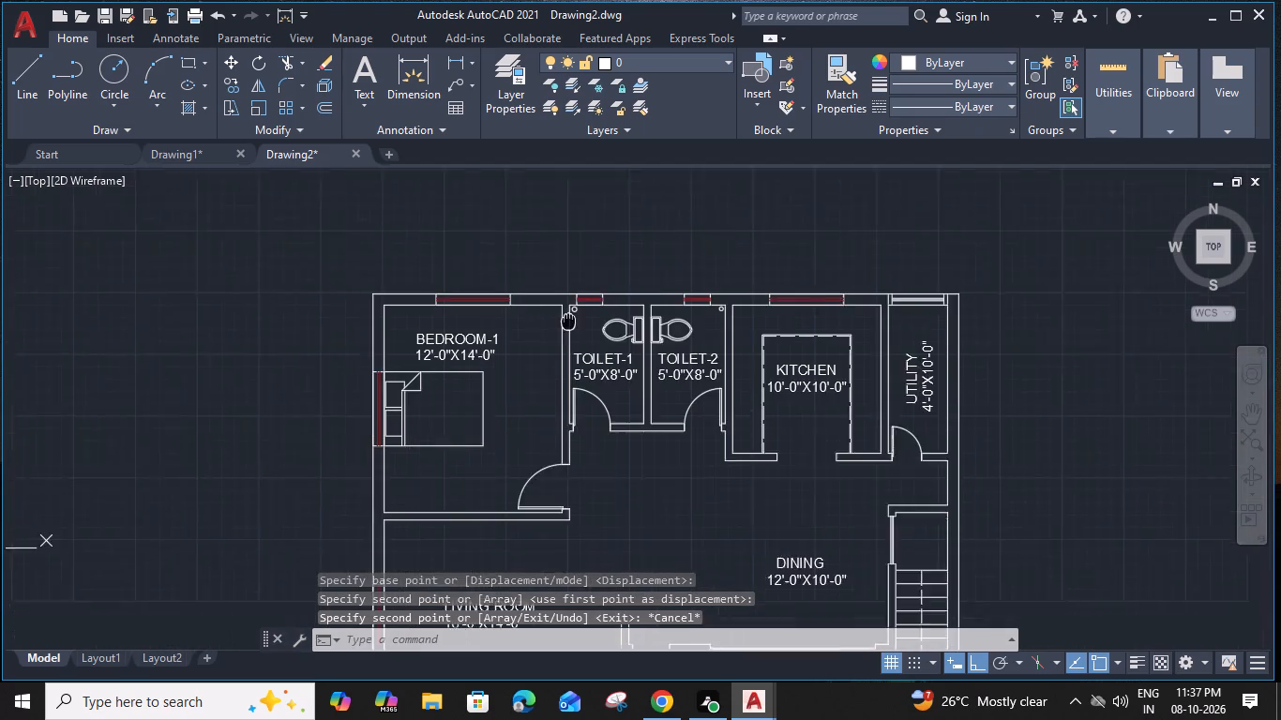
pyautogui.moveTo(555, 303); pyautogui.dragTo(542, 297, button='middle')
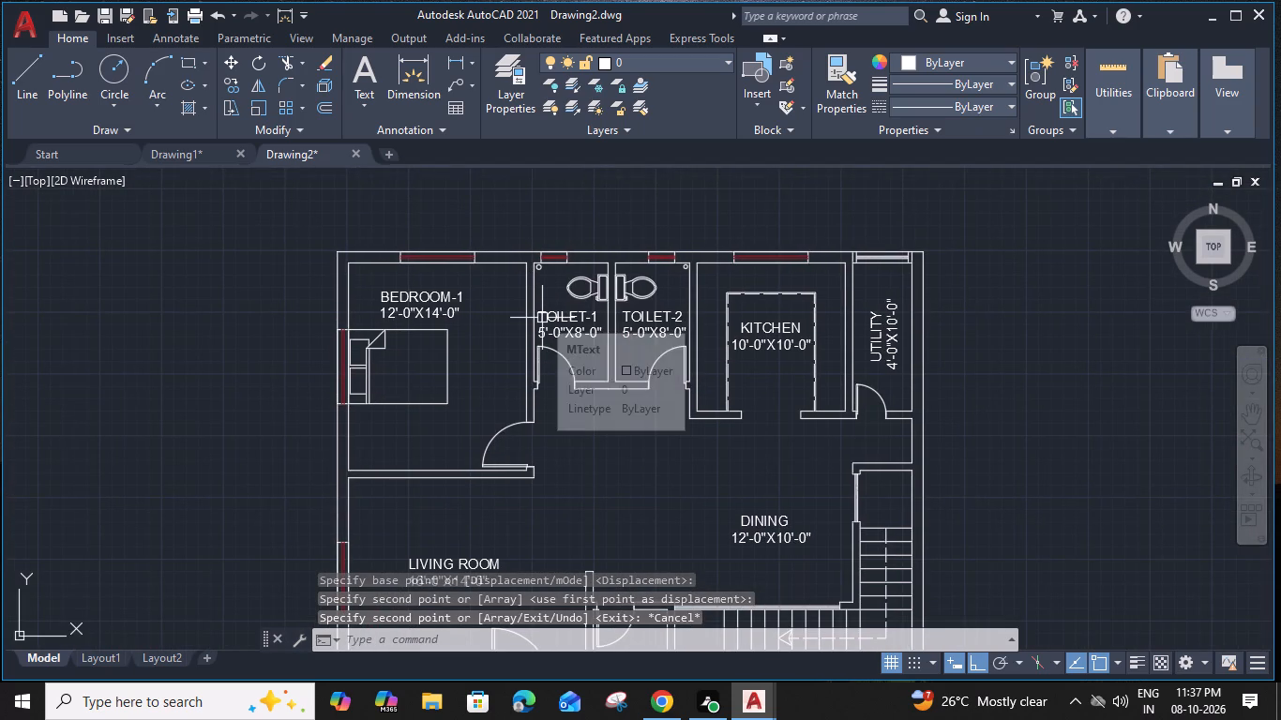
pyautogui.scroll(-1, 542, 318)
pyautogui.moveTo(594, 376); pyautogui.dragTo(584, 349, button='middle')
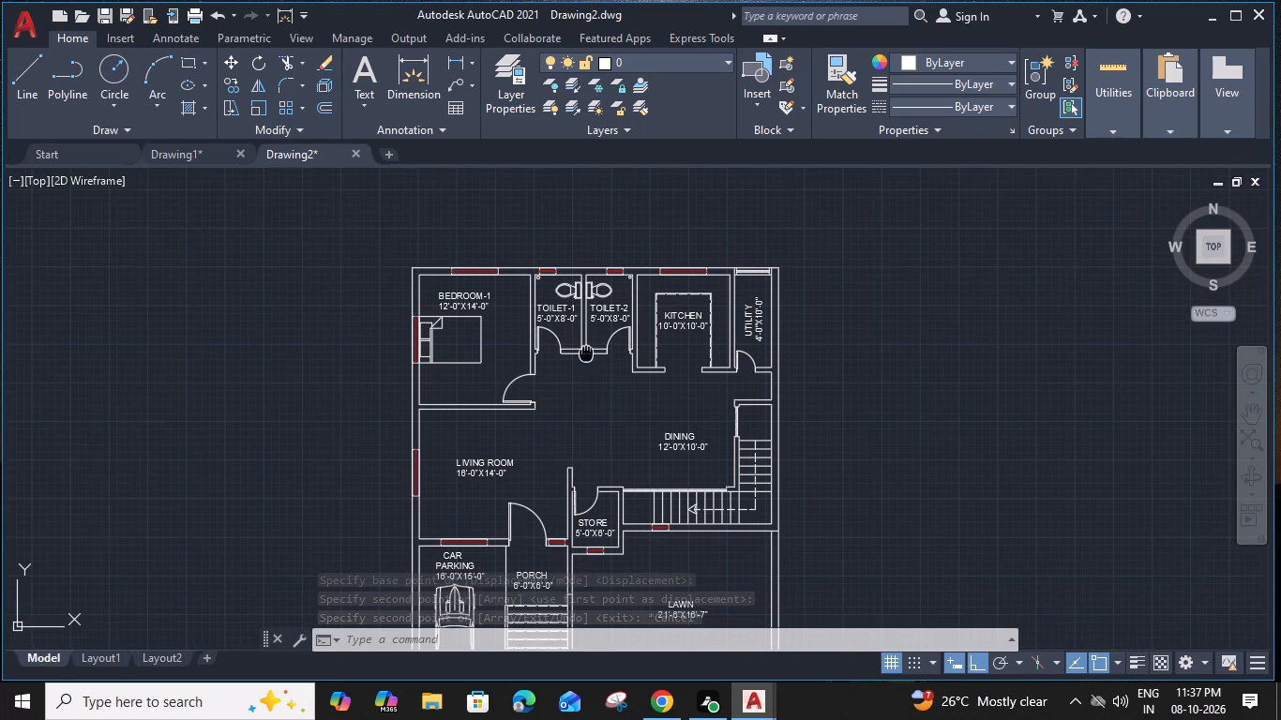
pyautogui.moveTo(584, 349); pyautogui.dragTo(576, 332, button='middle')
pyautogui.scroll(-1, 576, 332)
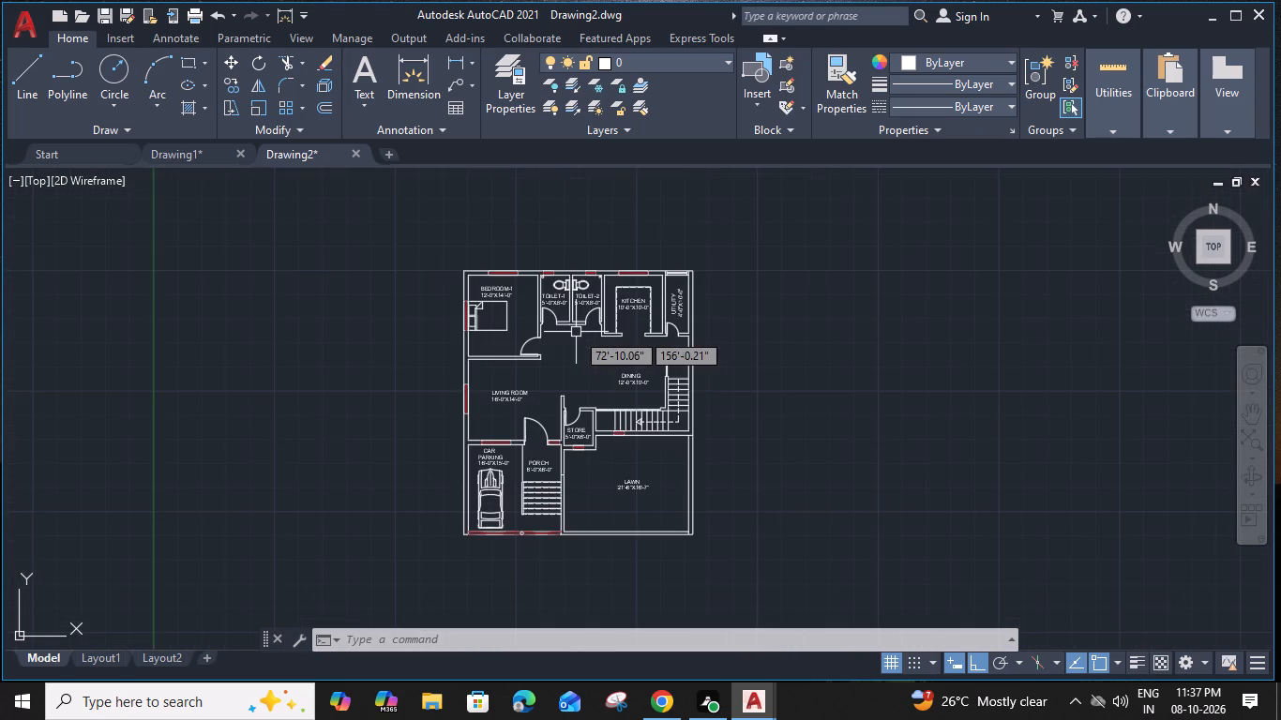
pyautogui.moveTo(578, 386); pyautogui.dragTo(543, 362, button='middle')
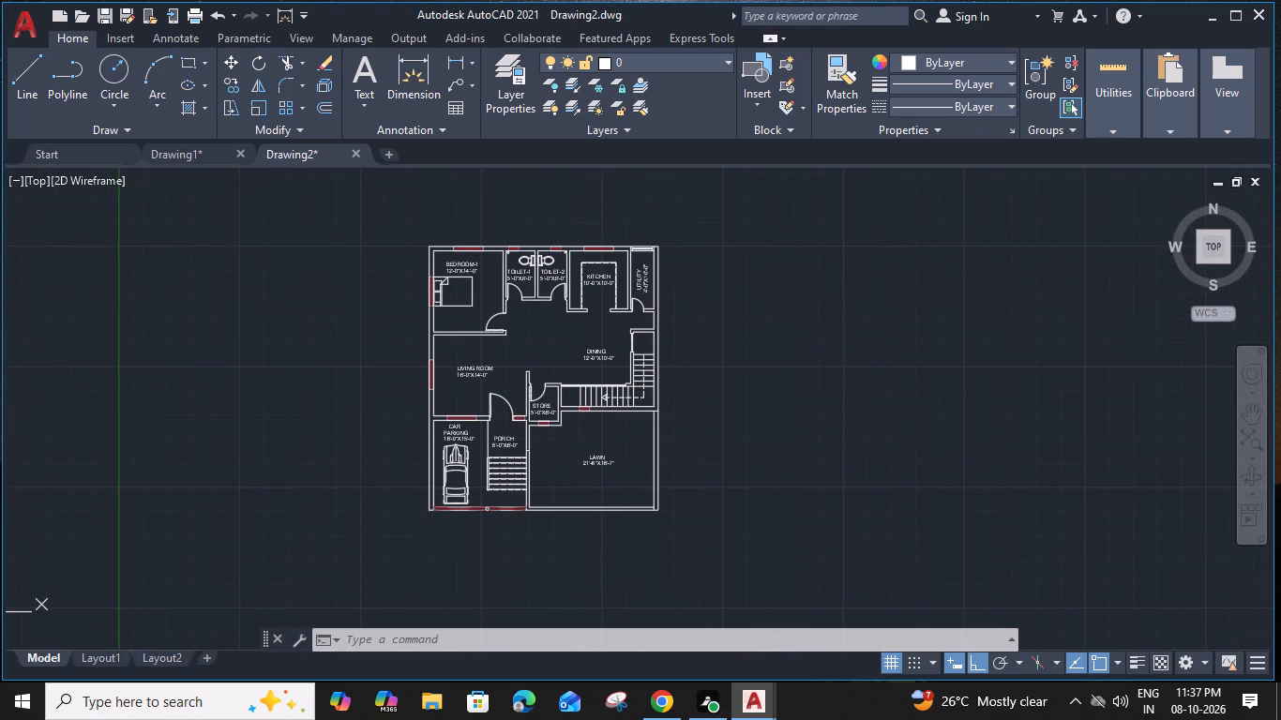
pyautogui.moveTo(728, 336); pyautogui.dragTo(677, 337, button='middle')
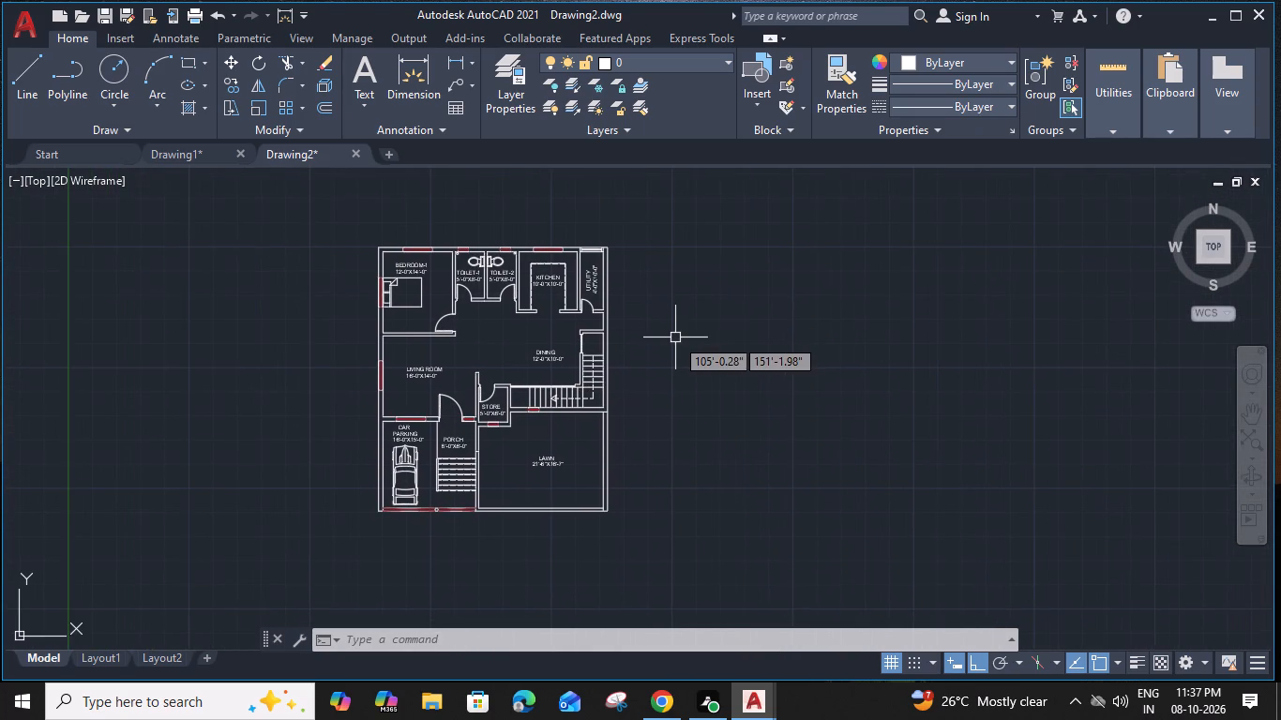
# Hatch the solid walls around BEDROOM-1, the toilet partition and the north wall up to TOILET-2's window with the ANSI32 pattern.
pyautogui.write('H')
pyautogui.press('space')
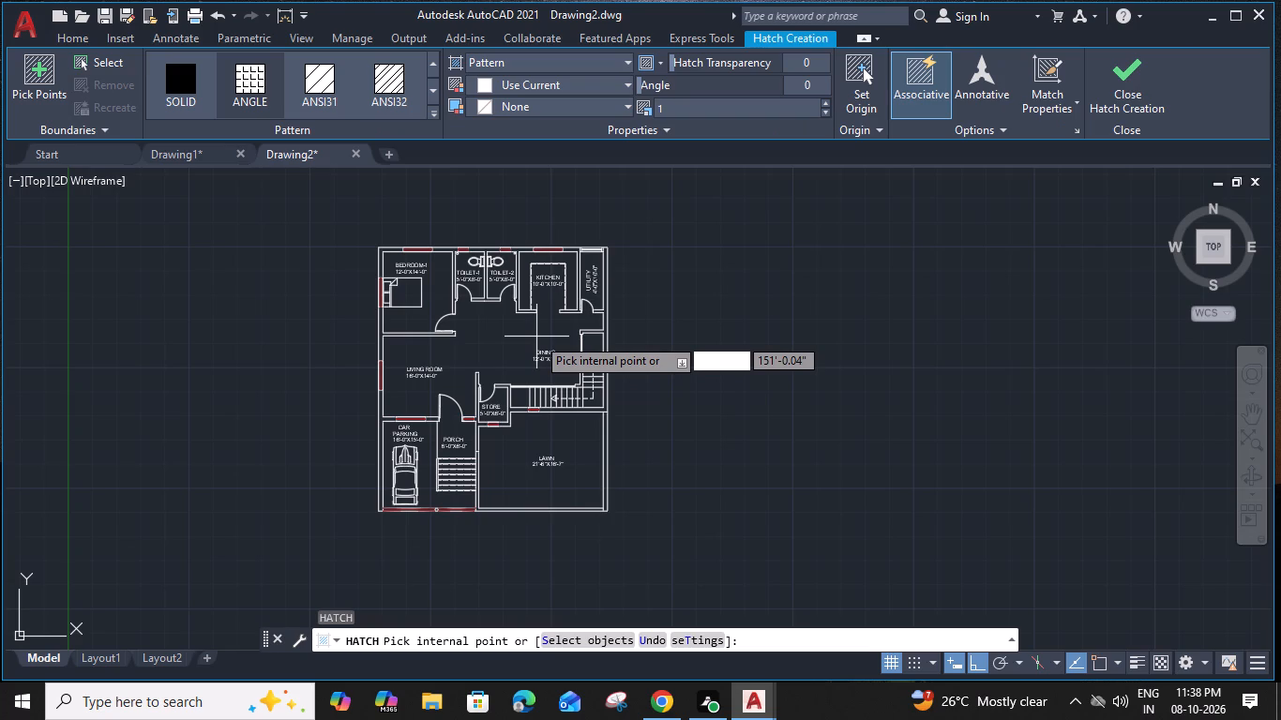
pyautogui.click(368, 112)
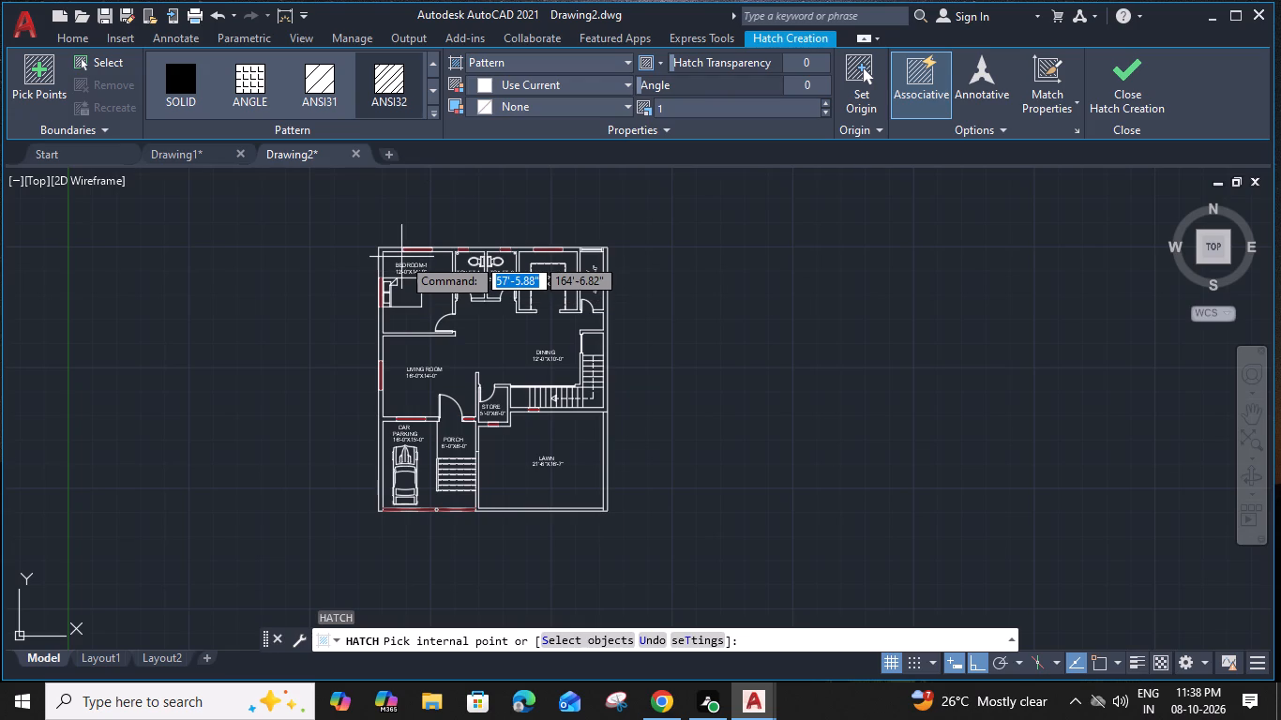
pyautogui.scroll(5, 382, 322)
pyautogui.click(381, 321)
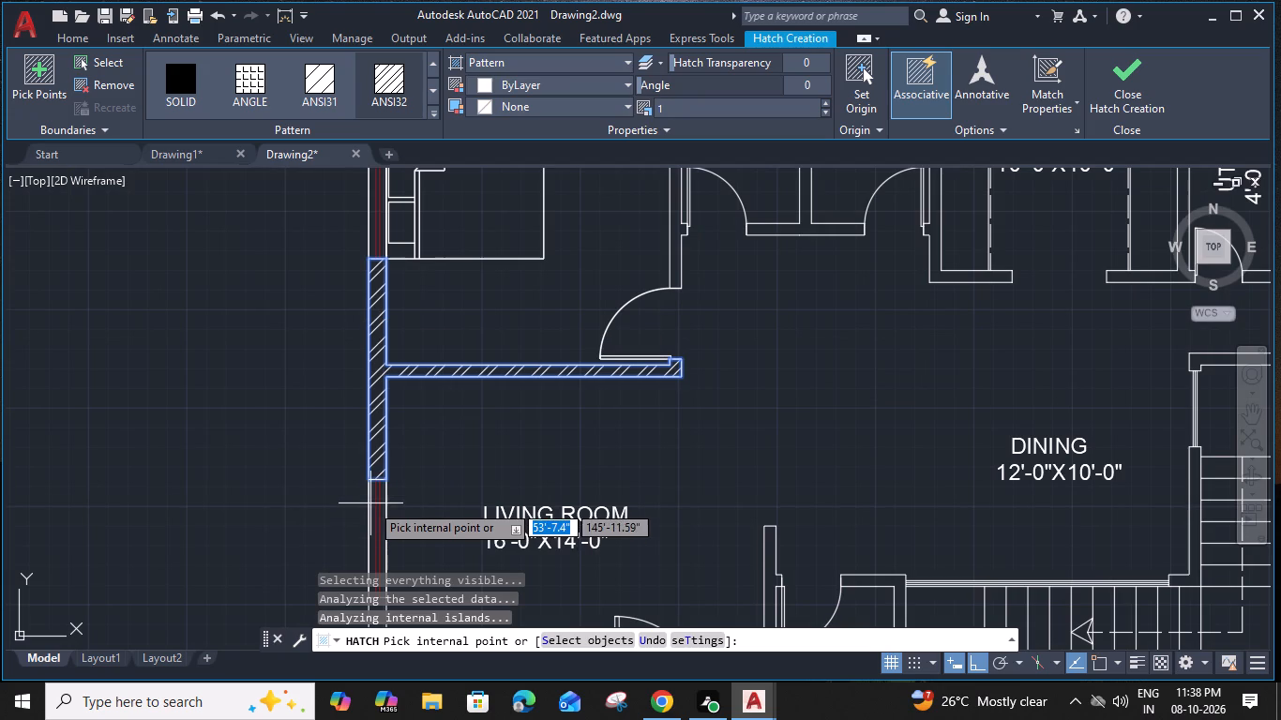
pyautogui.moveTo(379, 502); pyautogui.dragTo(399, 262, button='middle')
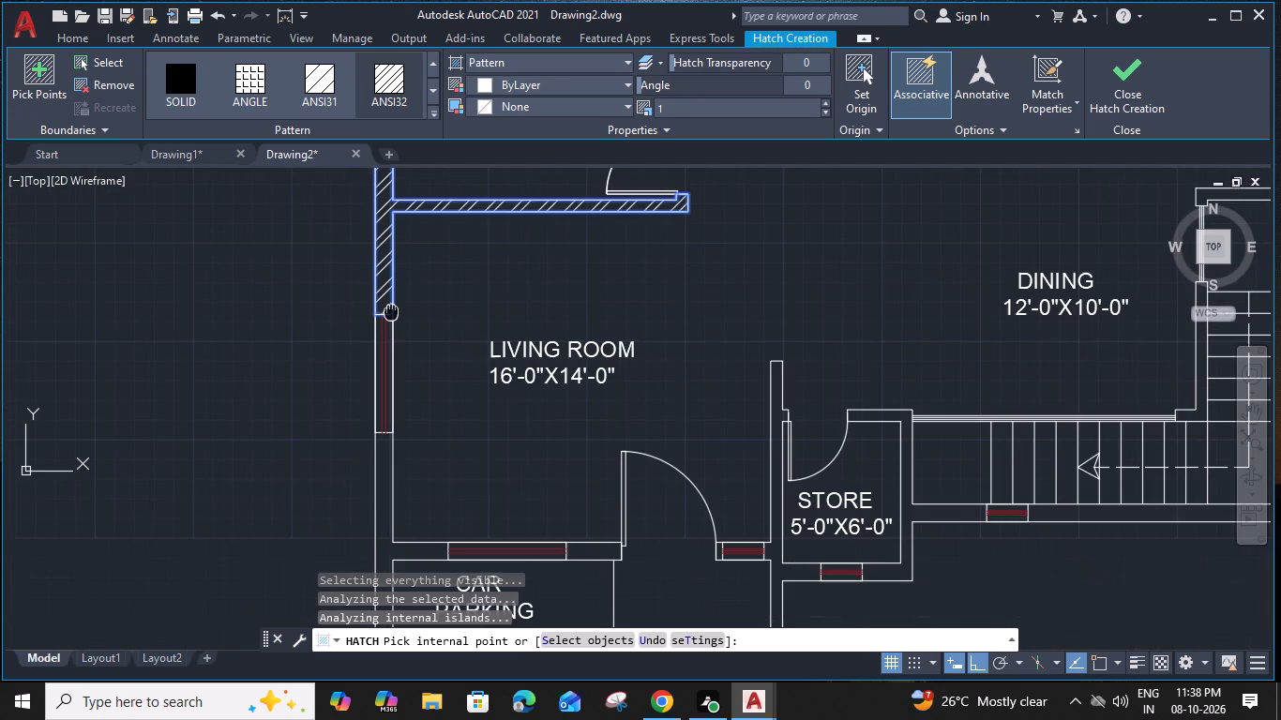
pyautogui.scroll(-2, 478, 389)
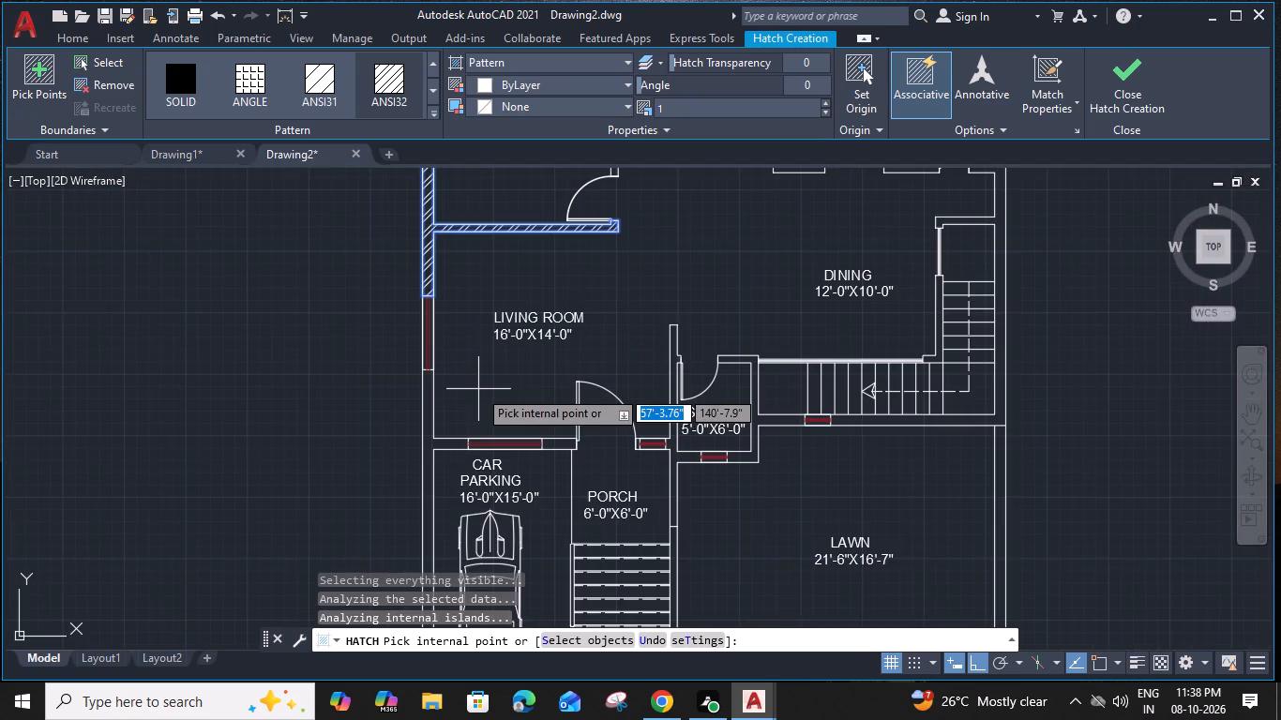
pyautogui.moveTo(549, 346); pyautogui.dragTo(473, 413, button='middle')
pyautogui.moveTo(625, 332); pyautogui.dragTo(625, 330, button='middle')
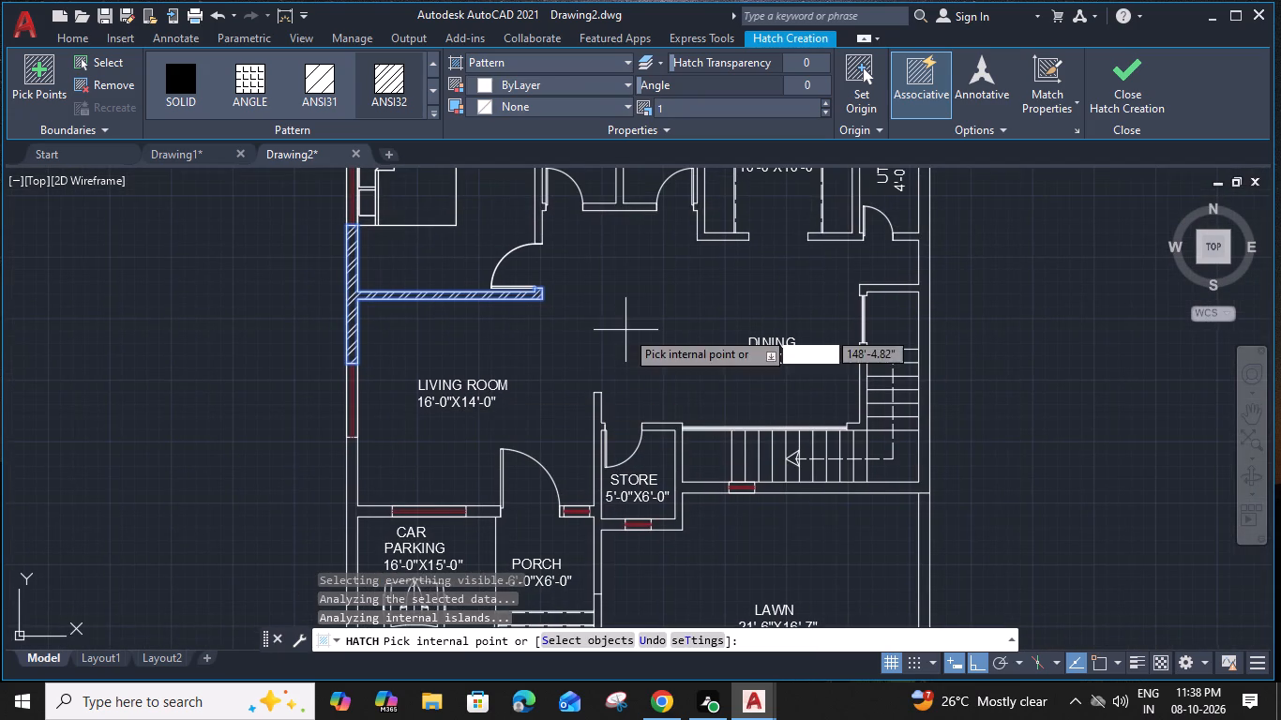
pyautogui.moveTo(625, 330); pyautogui.dragTo(580, 485, button='middle')
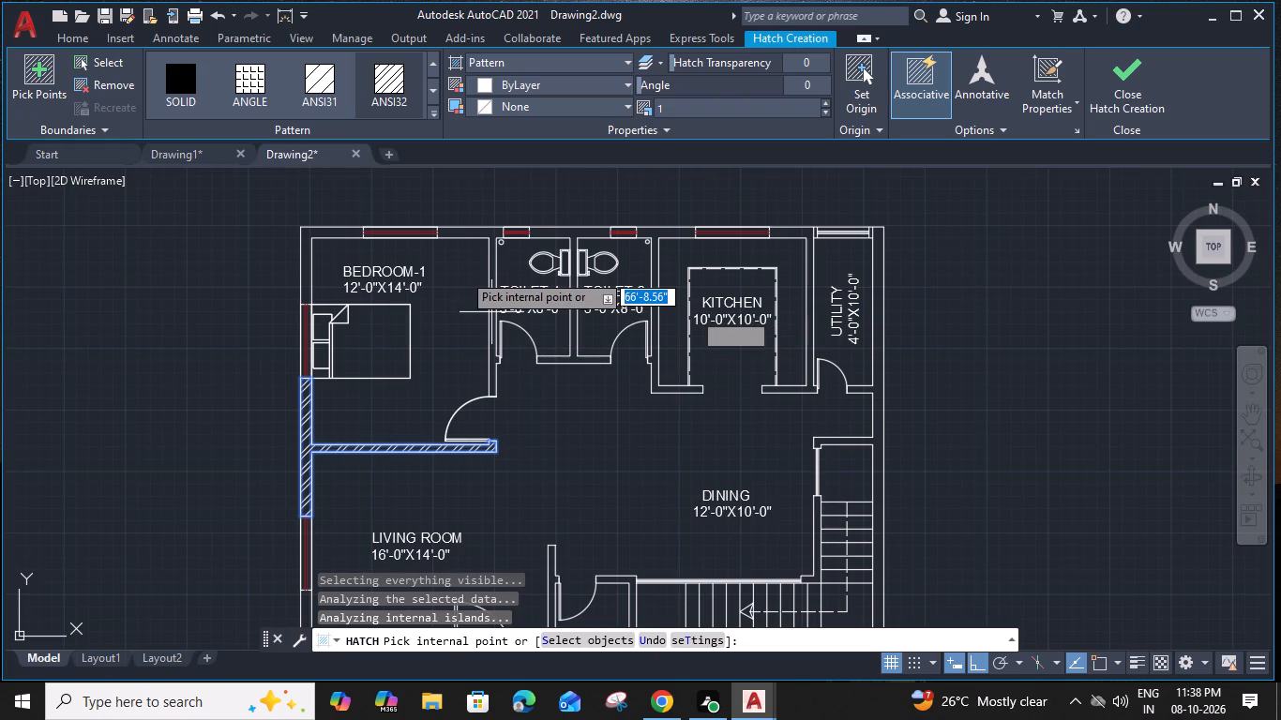
pyautogui.click(472, 234)
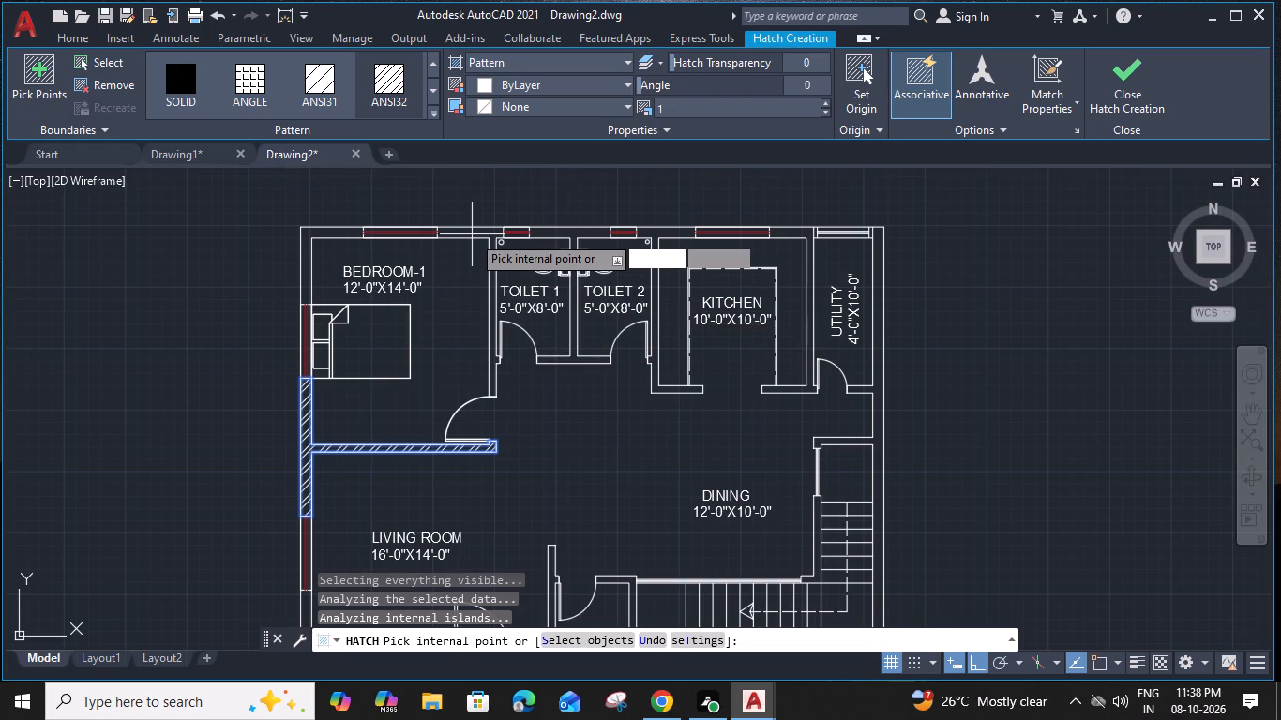
pyautogui.click(317, 232)
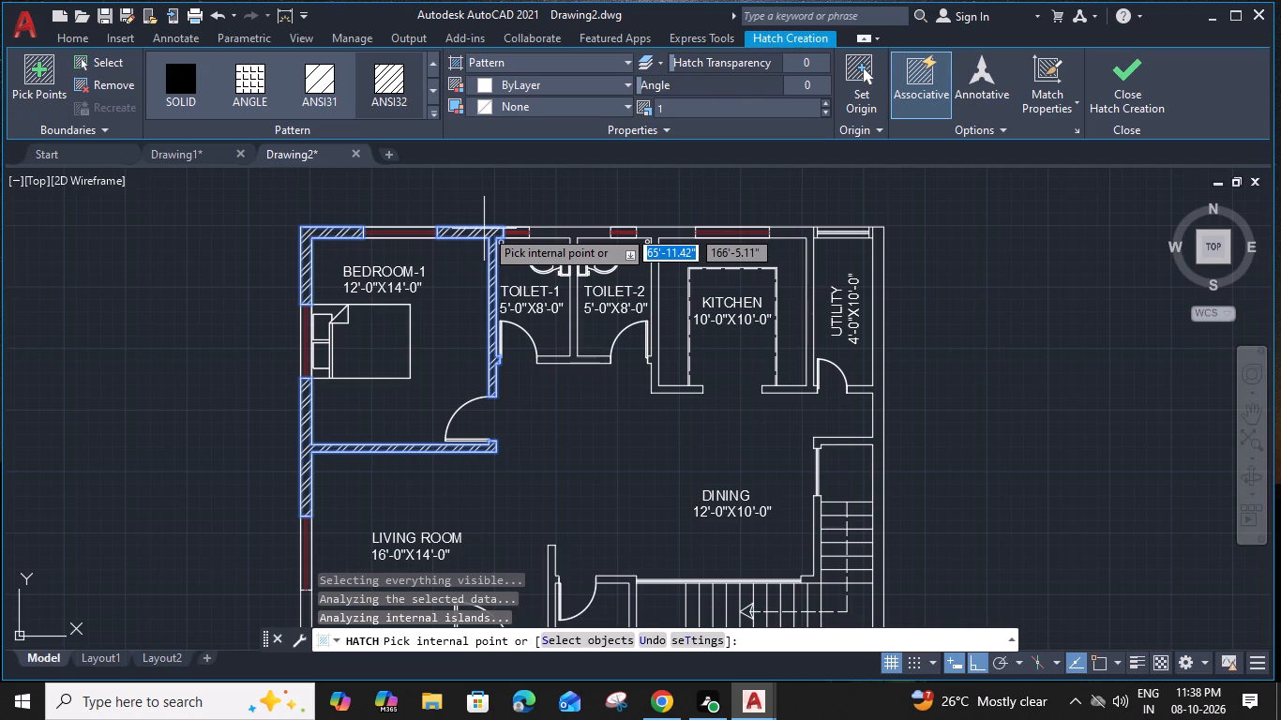
pyautogui.click(575, 232)
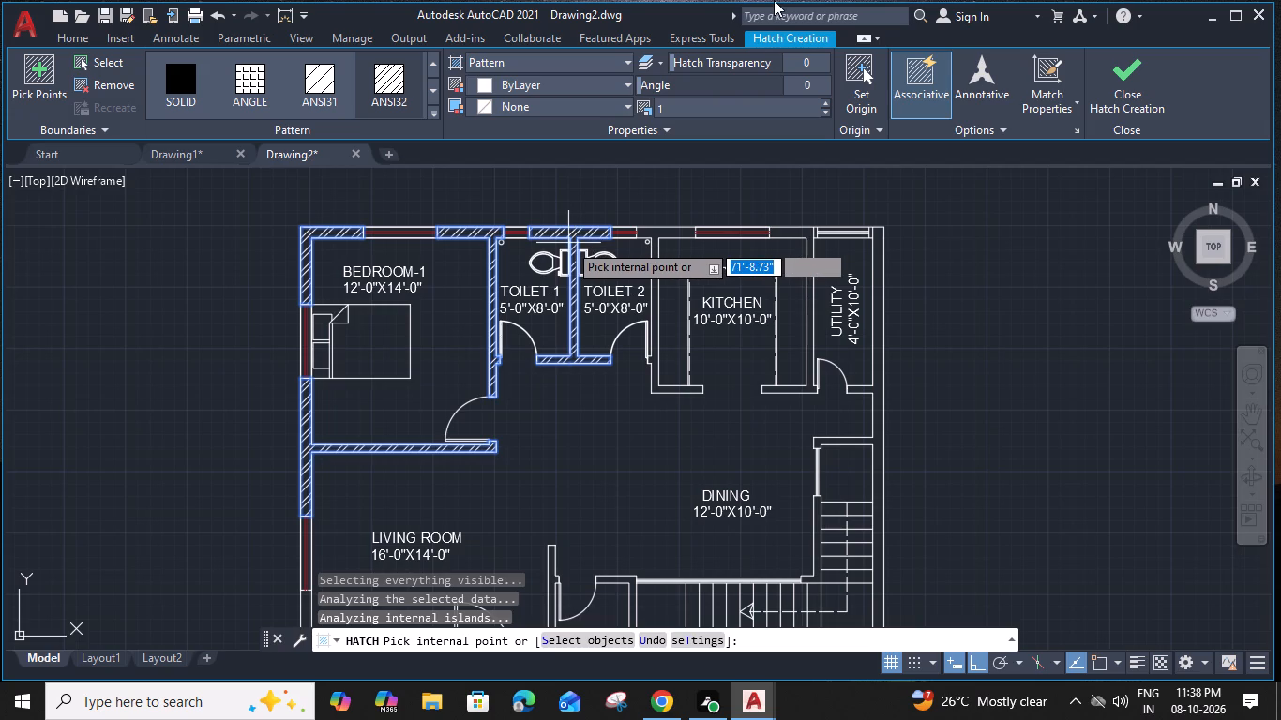
pyautogui.doubleClick(1125, 85)
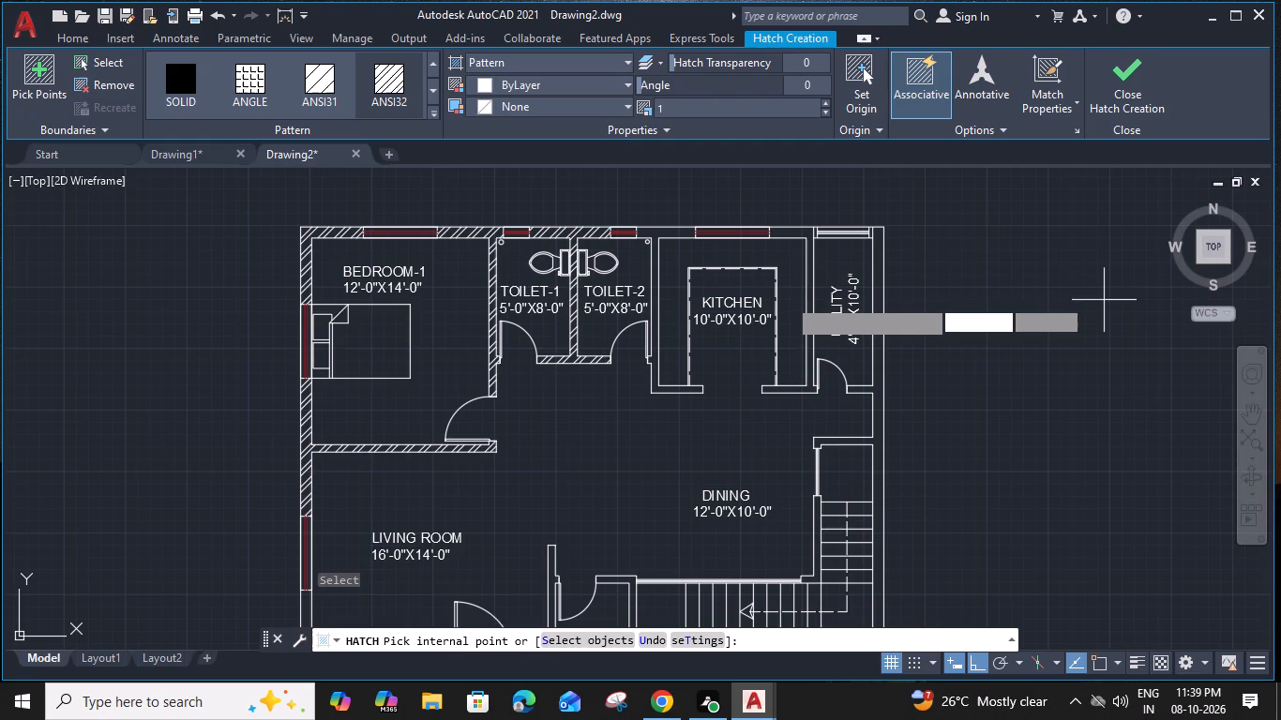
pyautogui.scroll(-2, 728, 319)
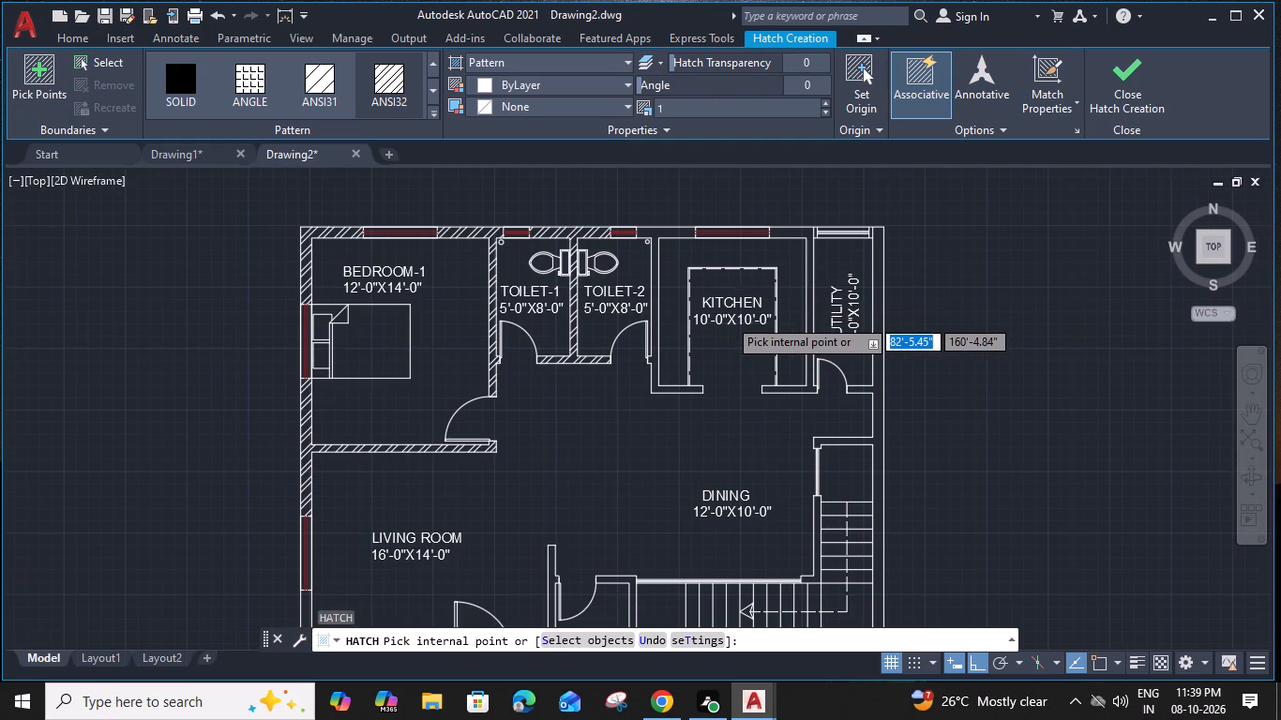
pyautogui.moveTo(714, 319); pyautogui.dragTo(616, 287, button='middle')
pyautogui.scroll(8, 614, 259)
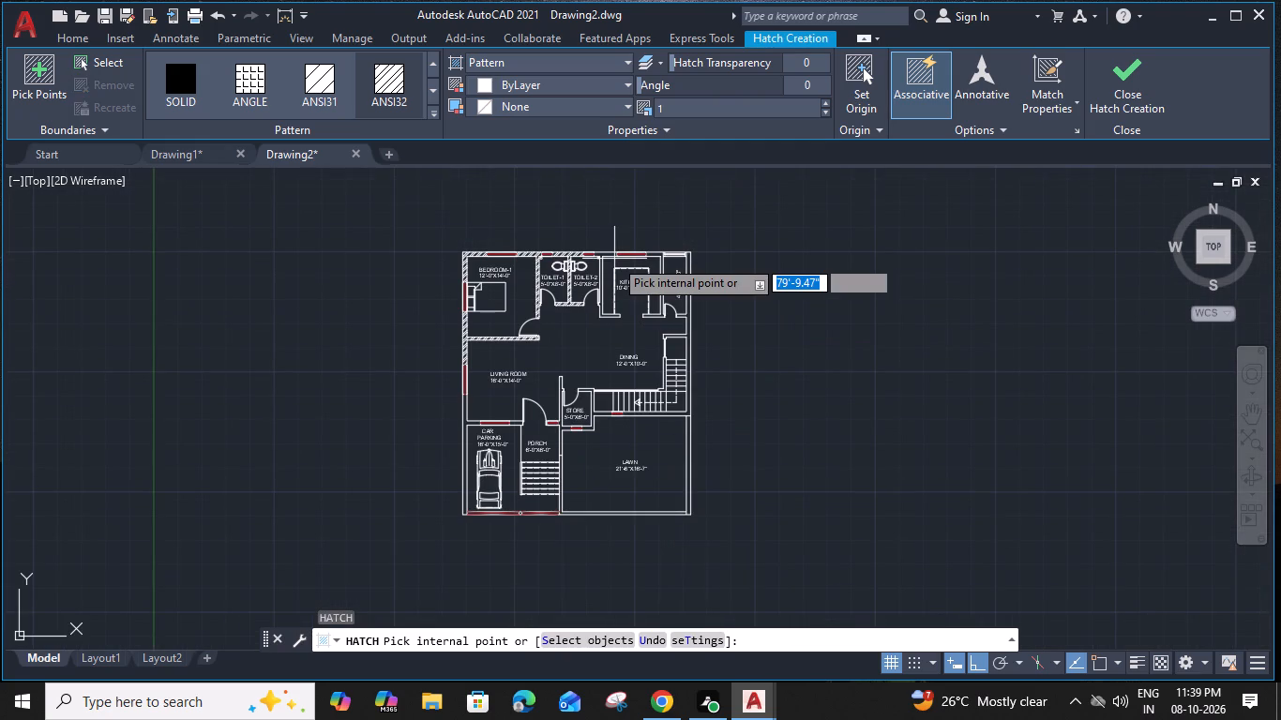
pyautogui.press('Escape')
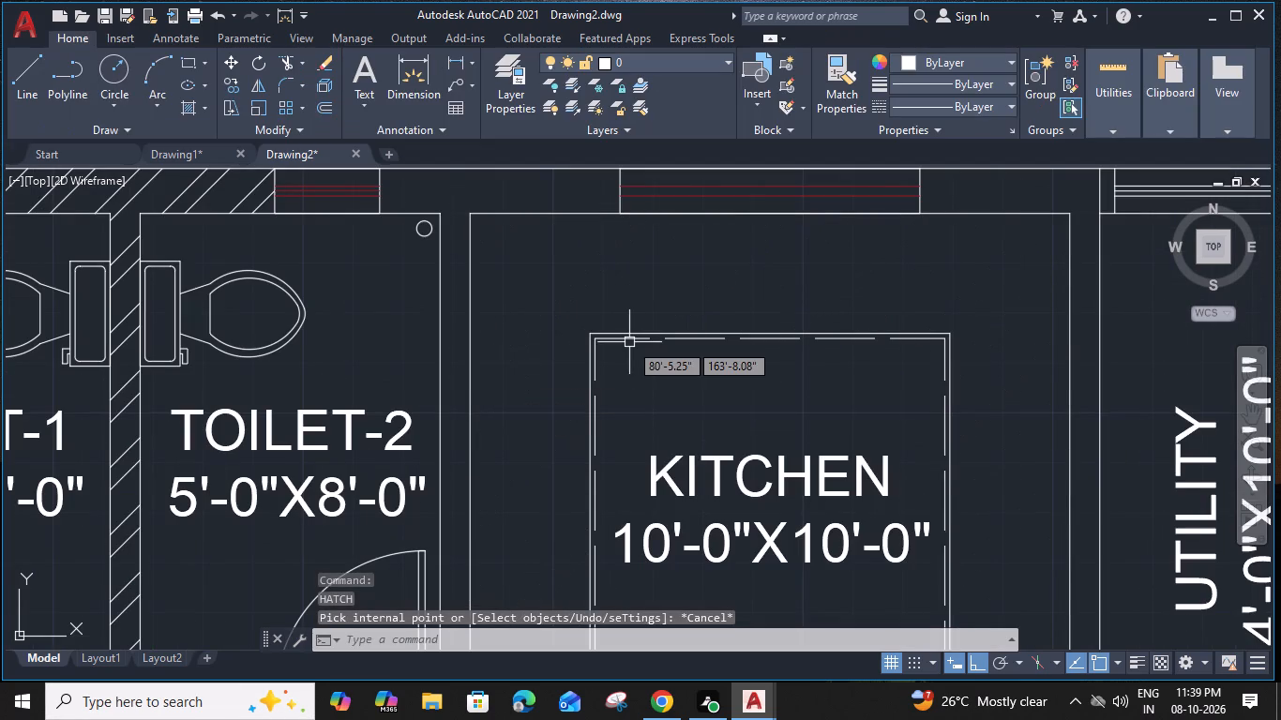
# Draw a rectangle against the inner face of the kitchen's north wall, below the window and above the dashed counter outline.
pyautogui.moveTo(628, 342); pyautogui.dragTo(519, 360, button='middle')
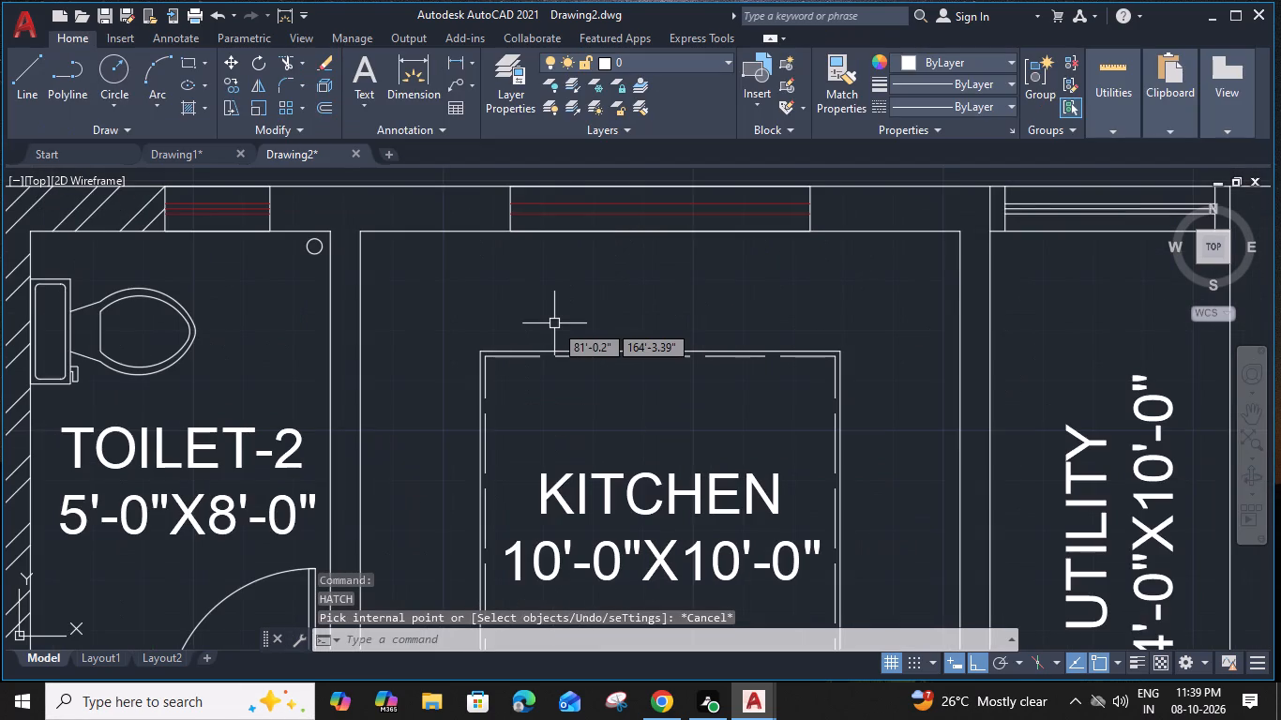
pyautogui.scroll(-2, 559, 313)
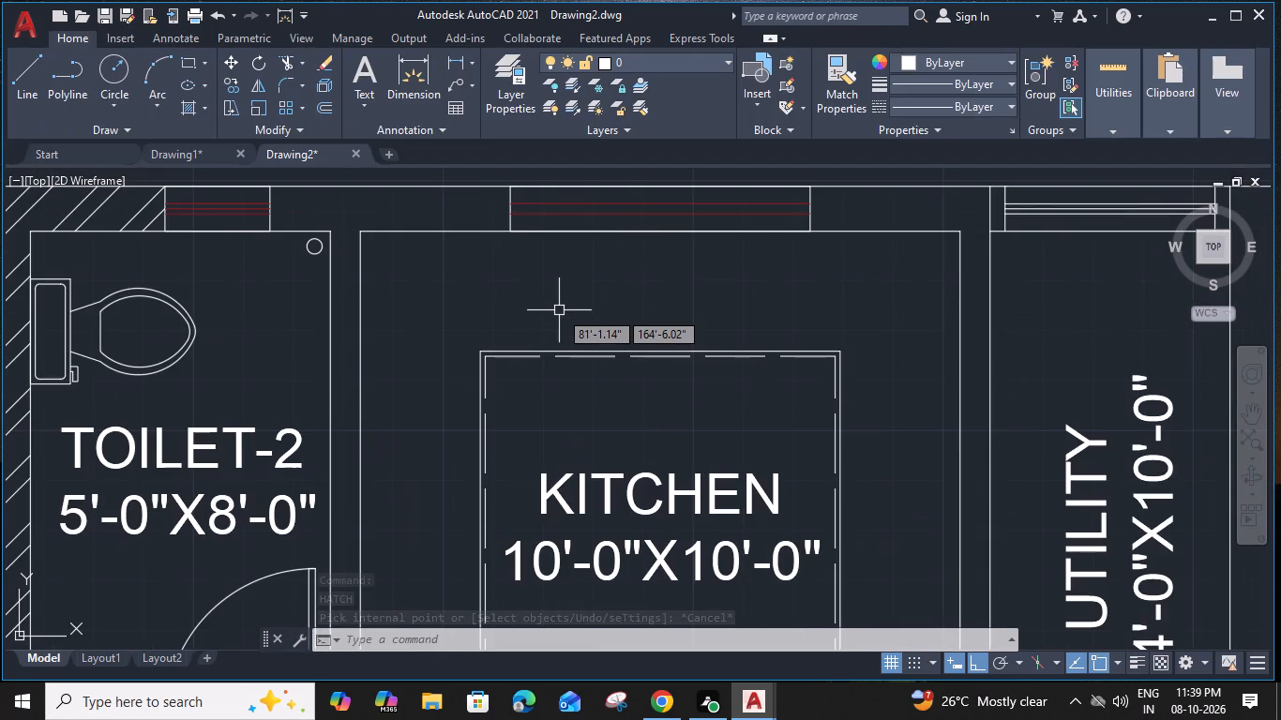
pyautogui.moveTo(597, 399); pyautogui.dragTo(519, 265, button='middle')
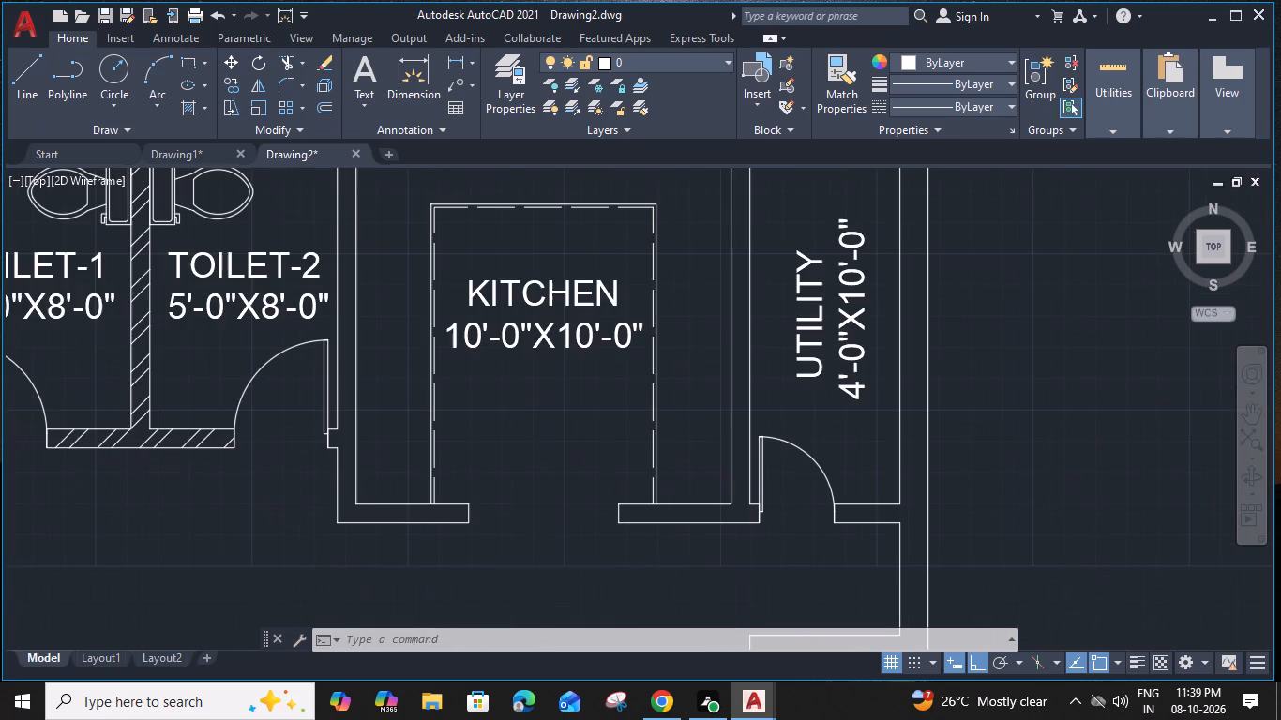
pyautogui.moveTo(519, 265); pyautogui.dragTo(521, 352, button='middle')
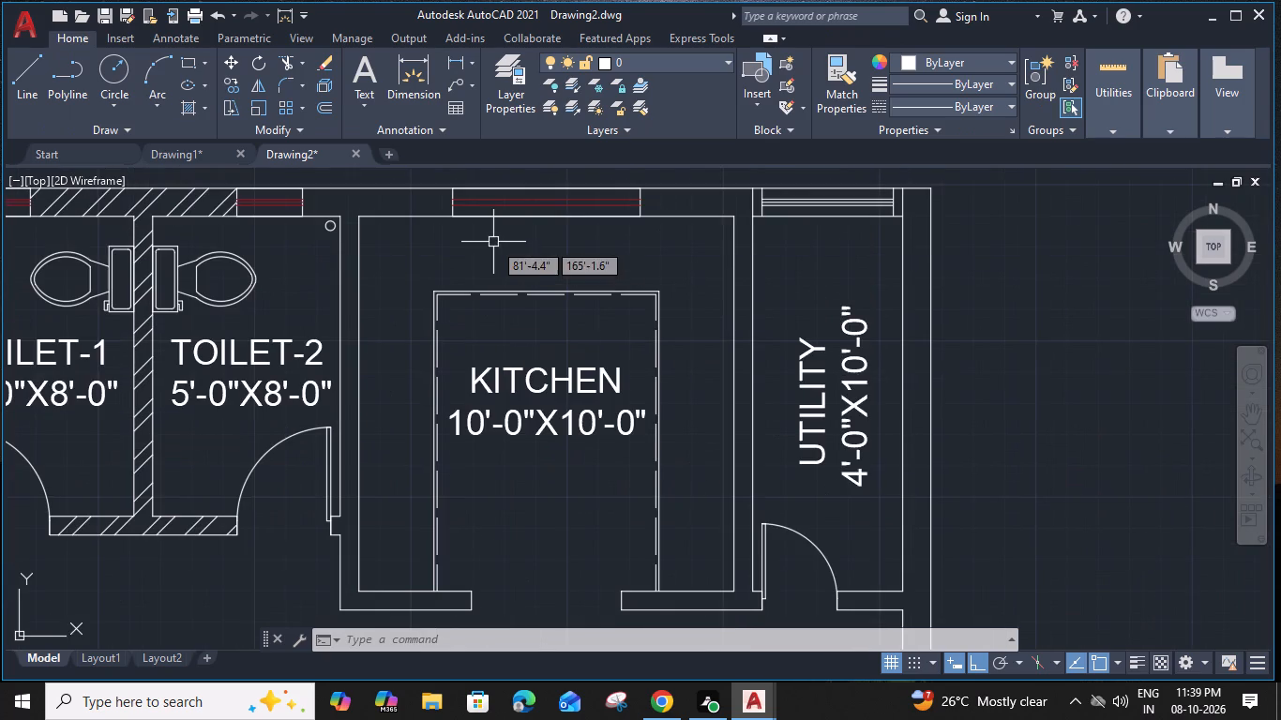
pyautogui.scroll(1, 493, 242)
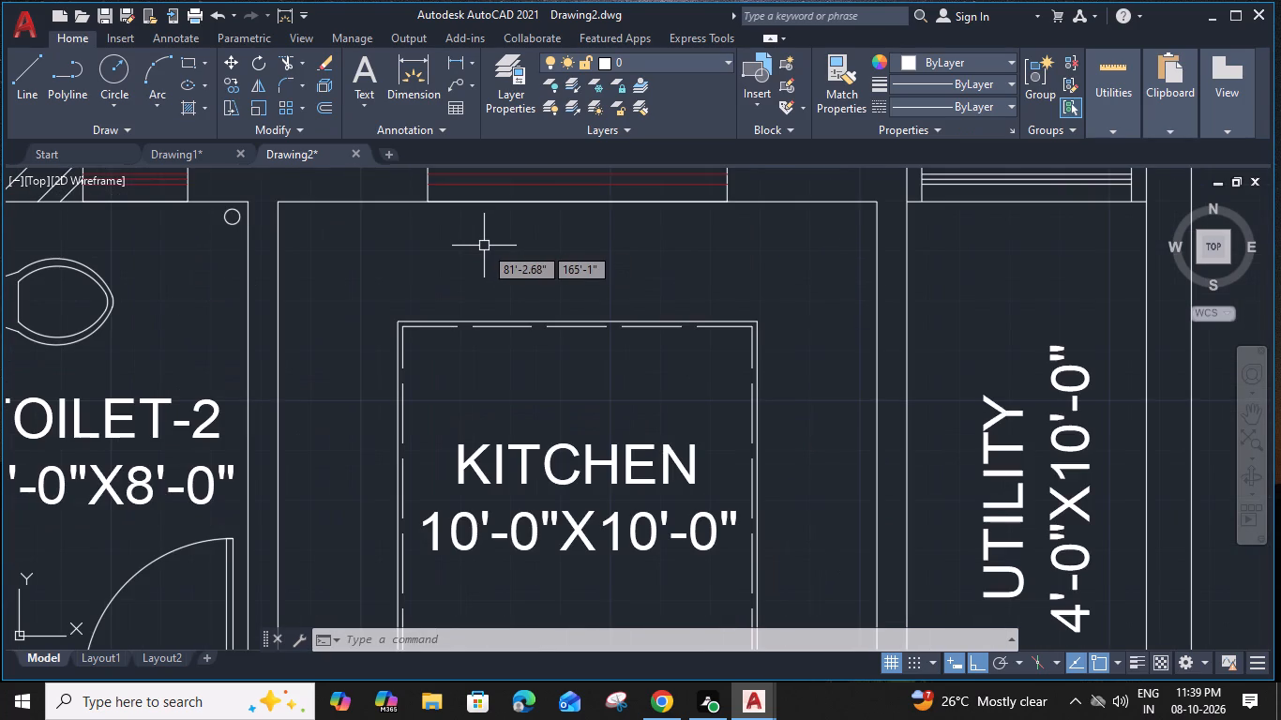
pyautogui.write('REC')
pyautogui.press('space')
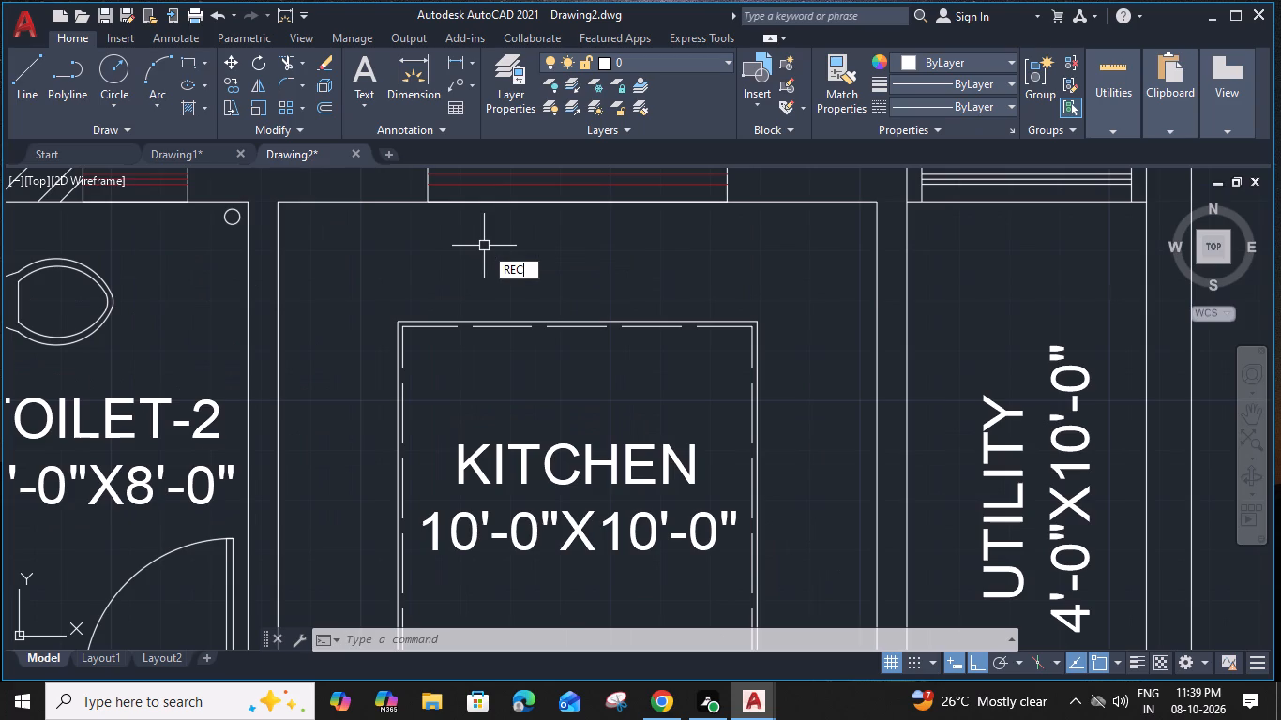
pyautogui.click(454, 211)
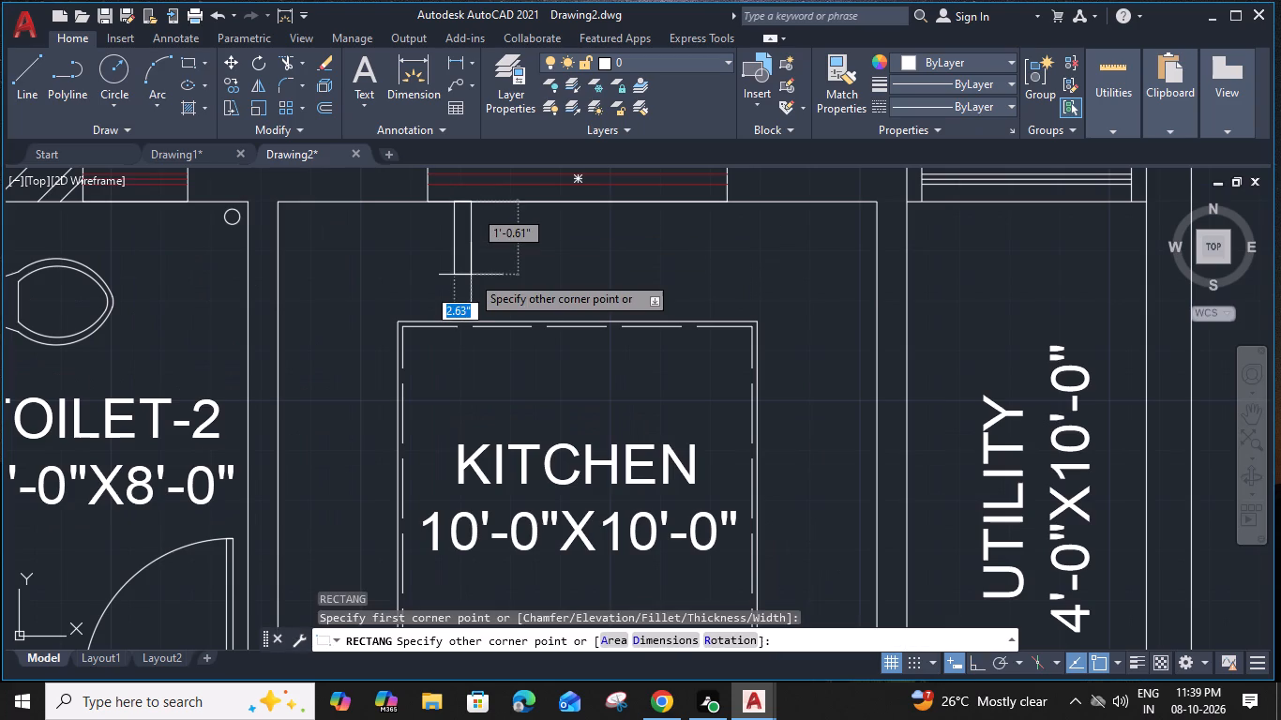
pyautogui.click(698, 309)
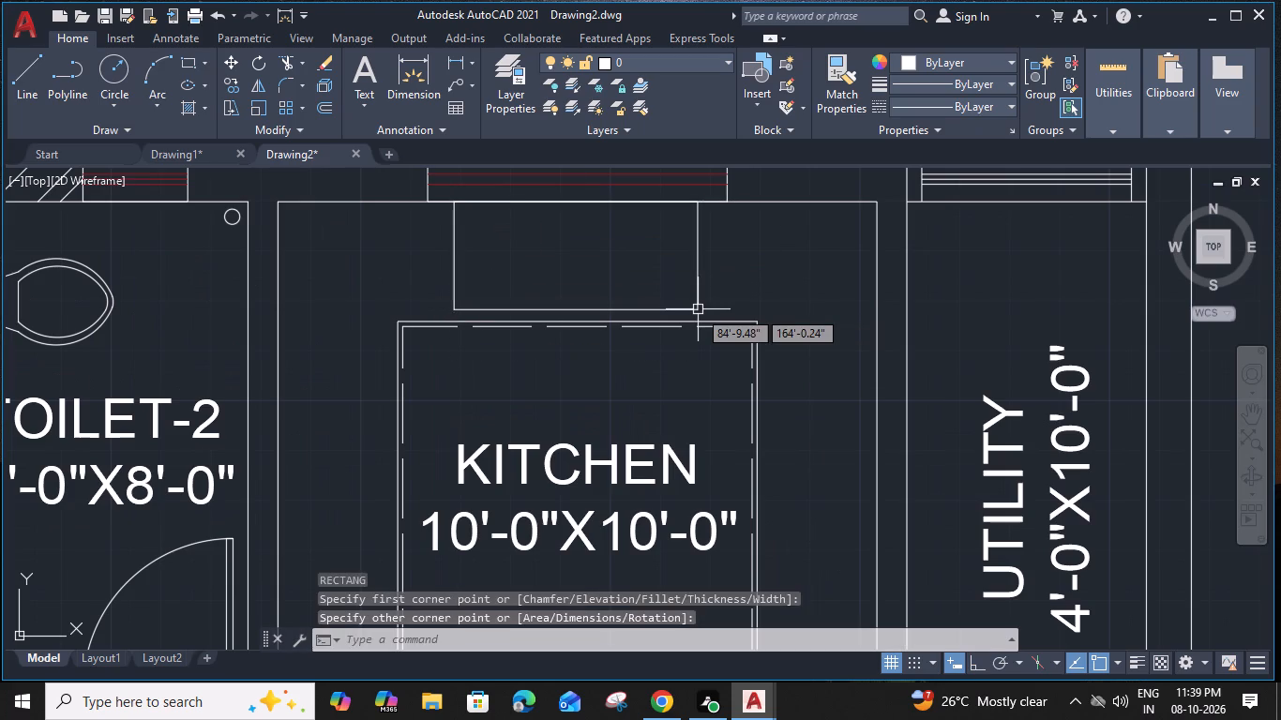
pyautogui.press('Escape')
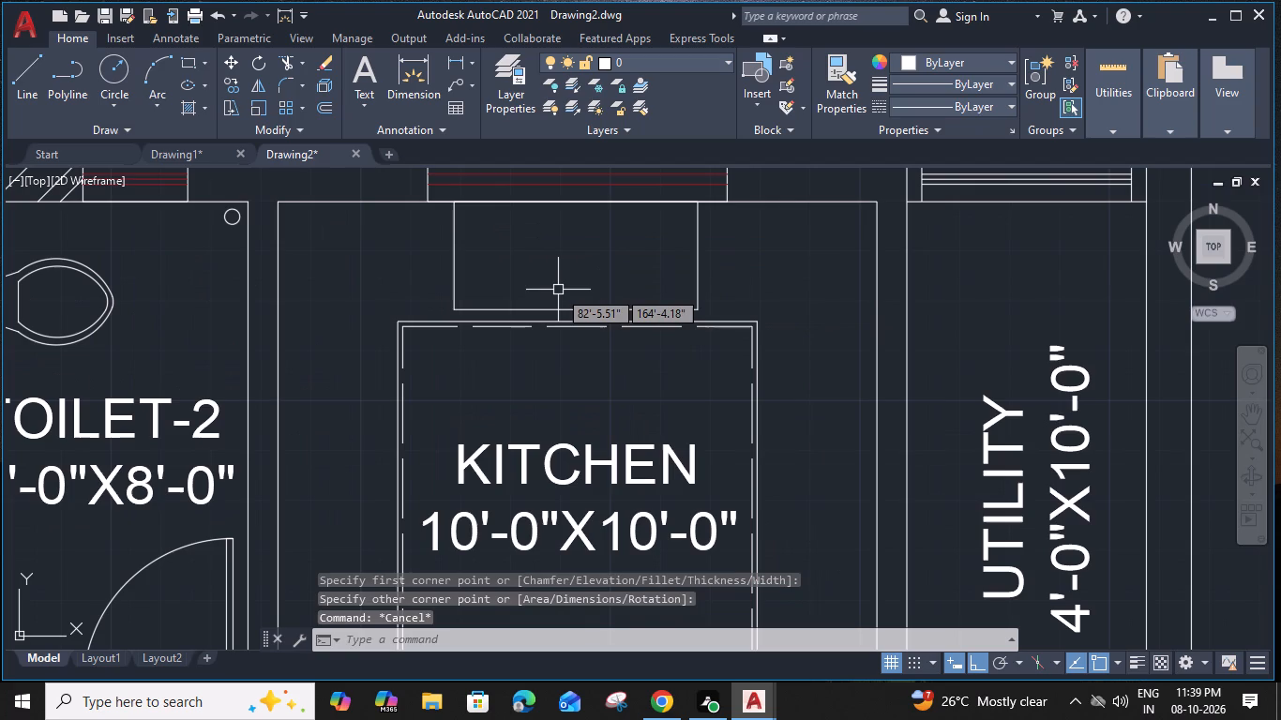
# Stretch the top edge of the rectangle below the kitchen window about 1.6" down, away from the wall's inner face.
pyautogui.moveTo(559, 292); pyautogui.dragTo(540, 314, button='middle')
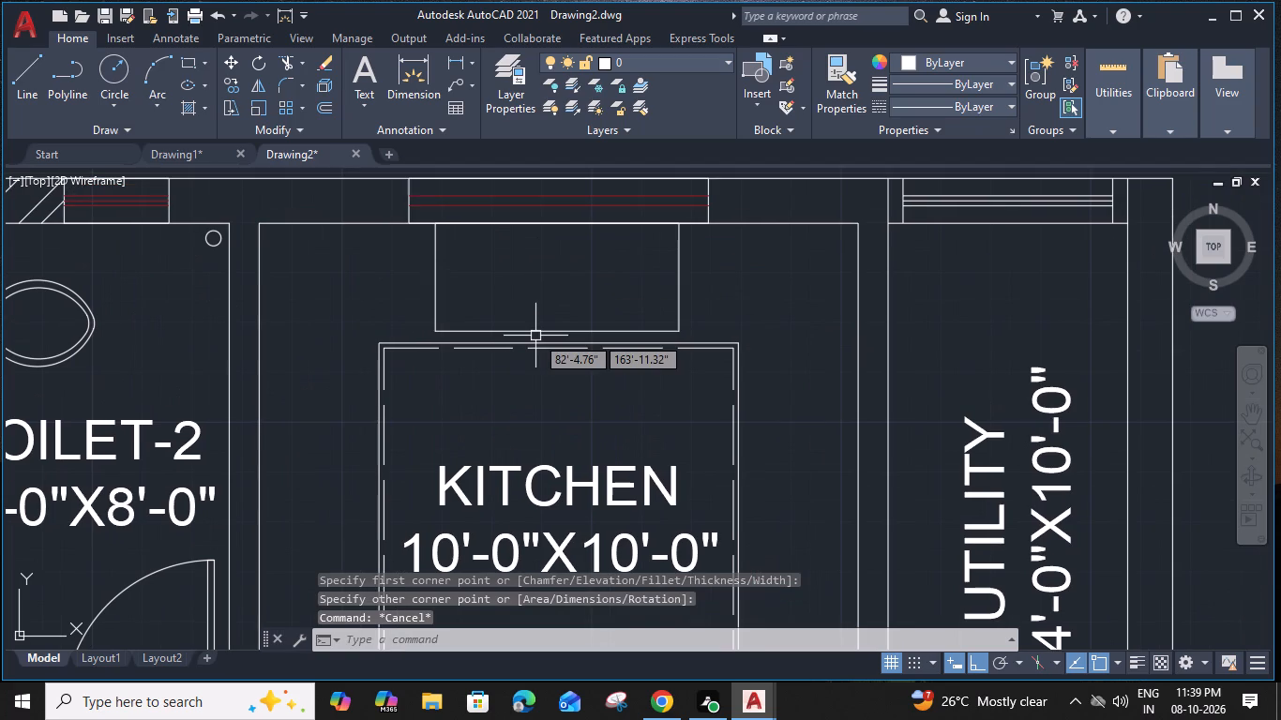
pyautogui.click(547, 331)
pyautogui.click(558, 221)
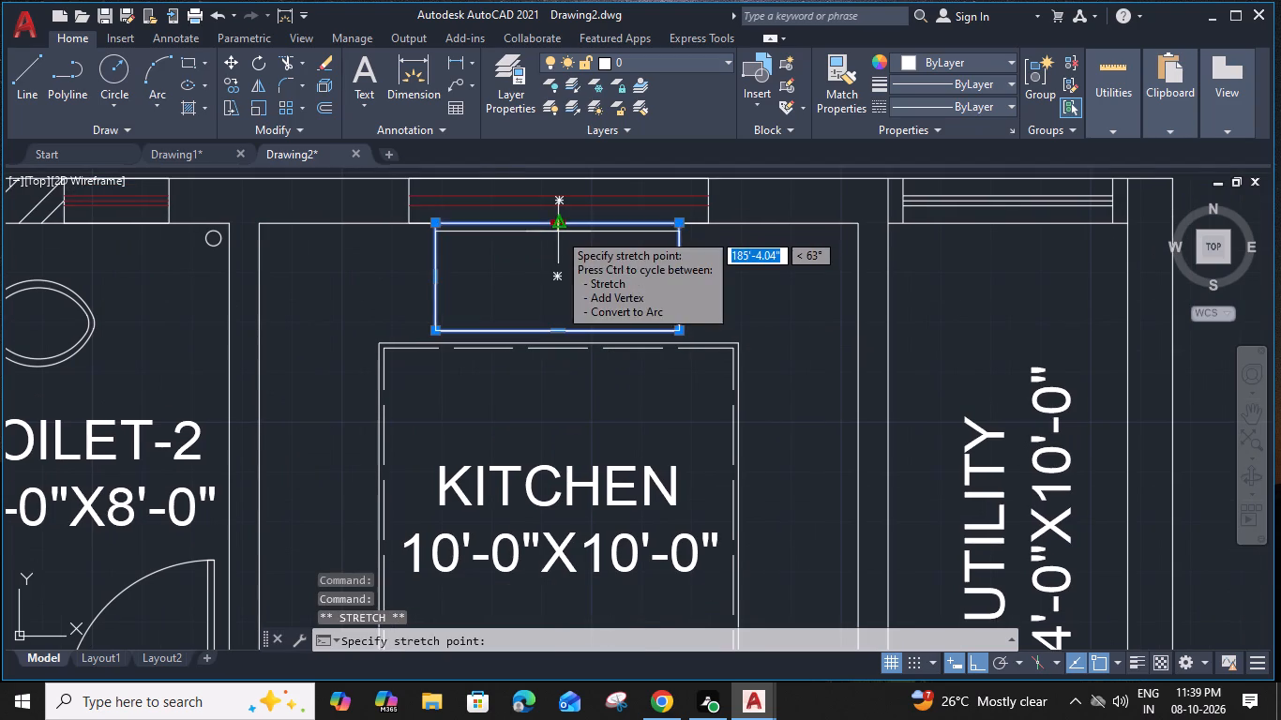
pyautogui.scroll(3, 558, 232)
pyautogui.click(553, 232)
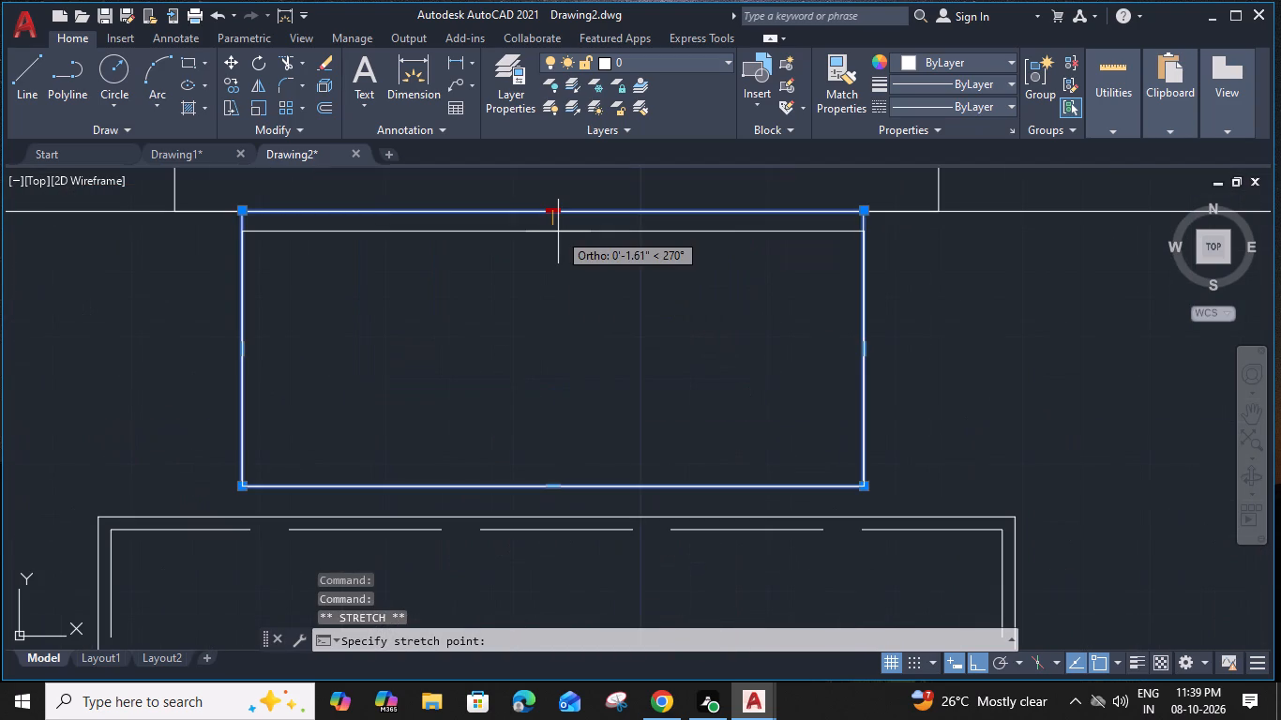
pyautogui.press('Escape')
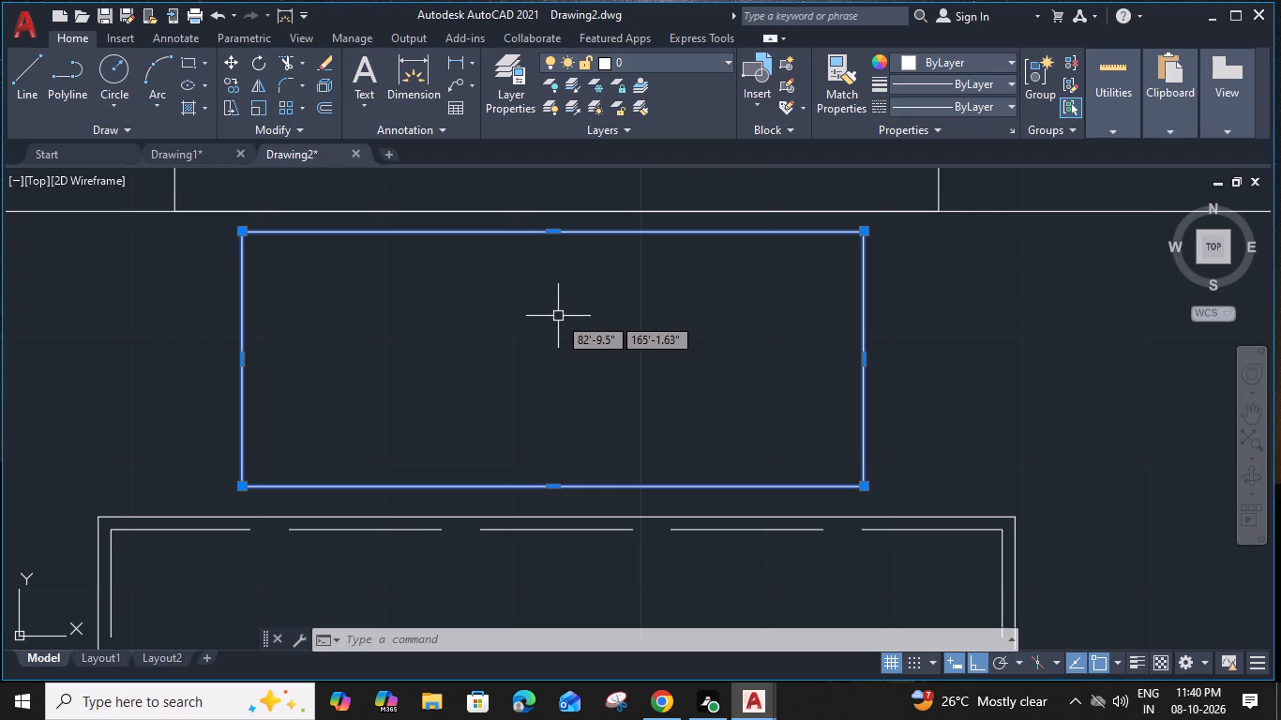
# Offset the rectangle below the kitchen window 1" inward.
pyautogui.press('o')
pyautogui.press('space')
pyautogui.write("1'")
pyautogui.press('Return')
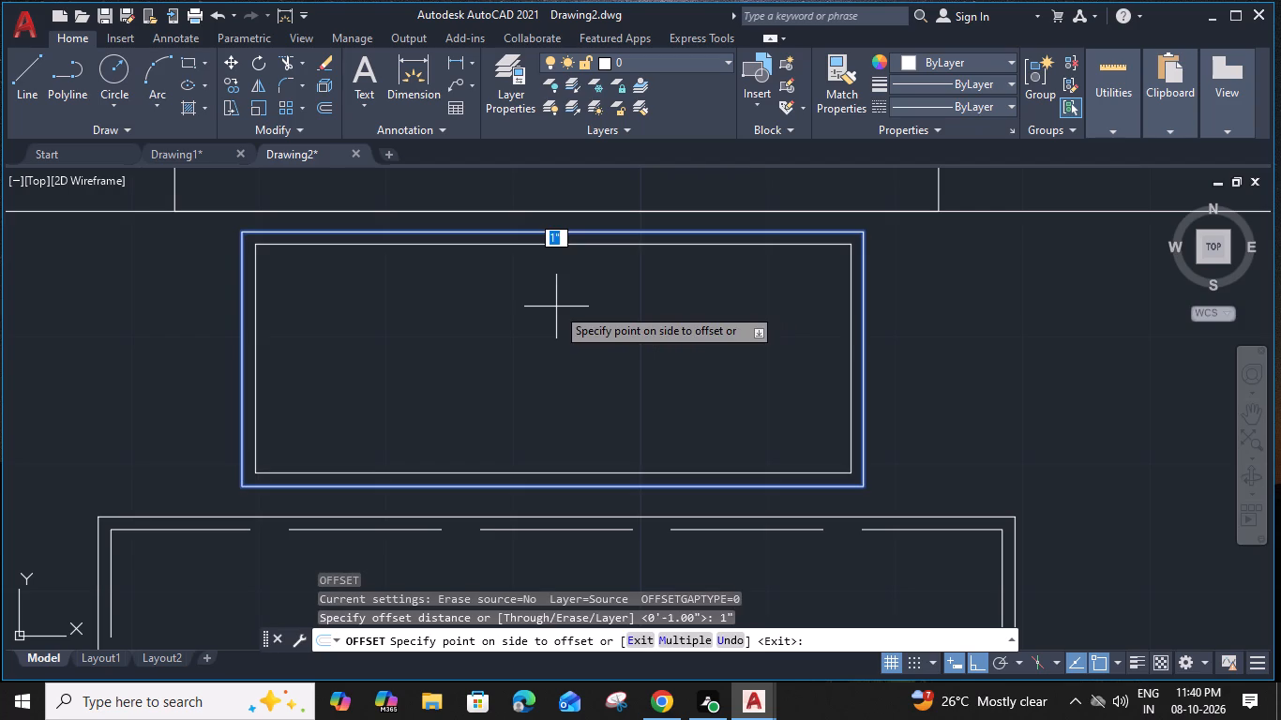
pyautogui.click(556, 307)
pyautogui.press('Escape')
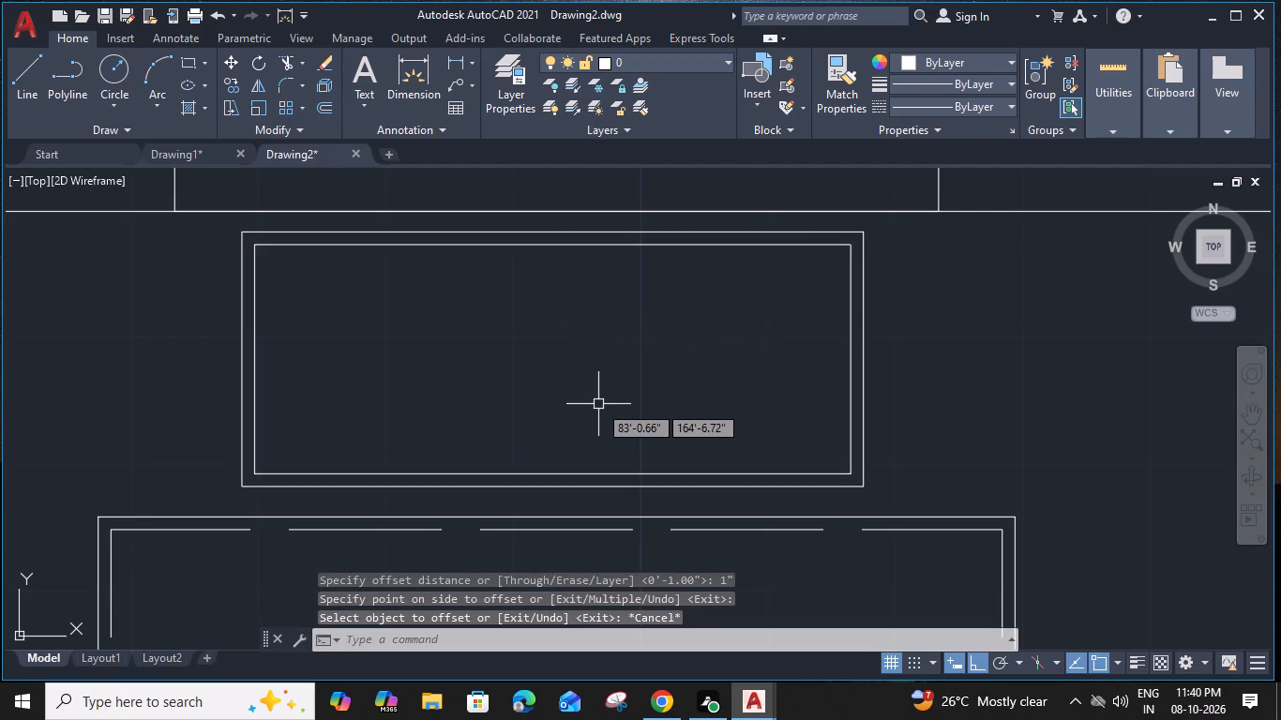
# Offset the inner rectangle of the kitchen fitting 2" inward.
pyautogui.scroll(-2, 598, 404)
pyautogui.moveTo(573, 380); pyautogui.dragTo(490, 362, button='middle')
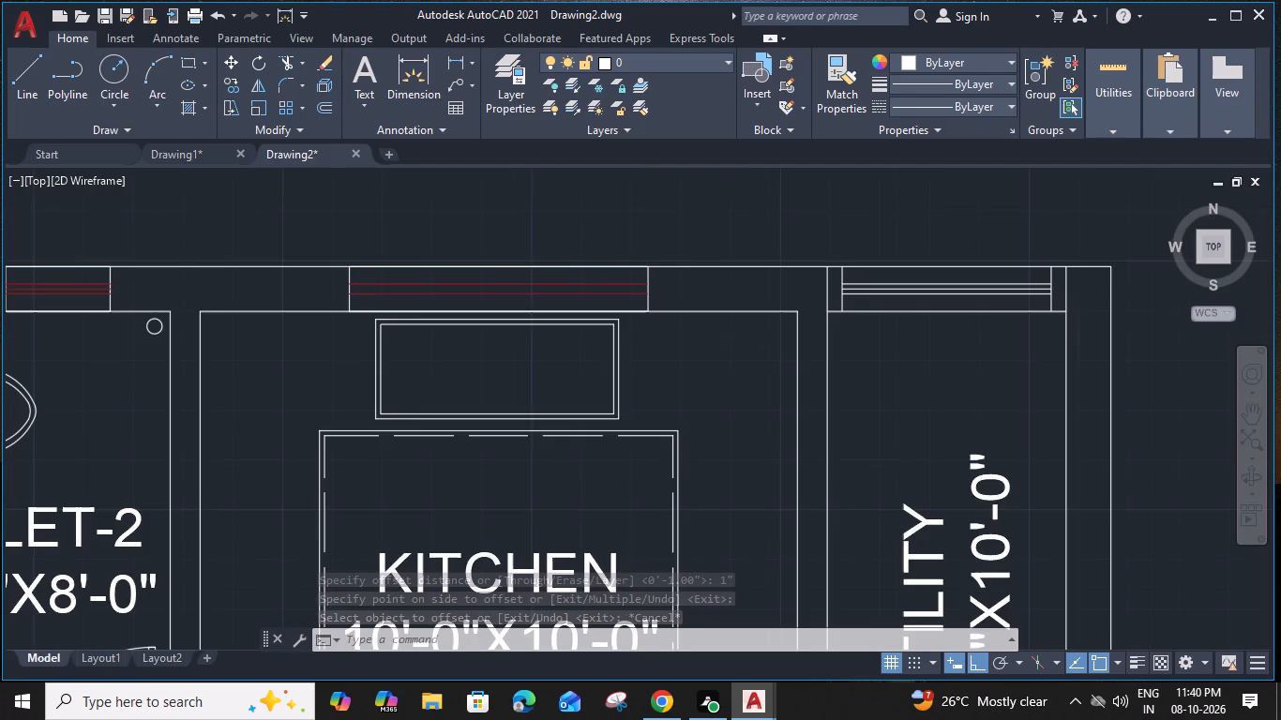
pyautogui.scroll(3, 494, 375)
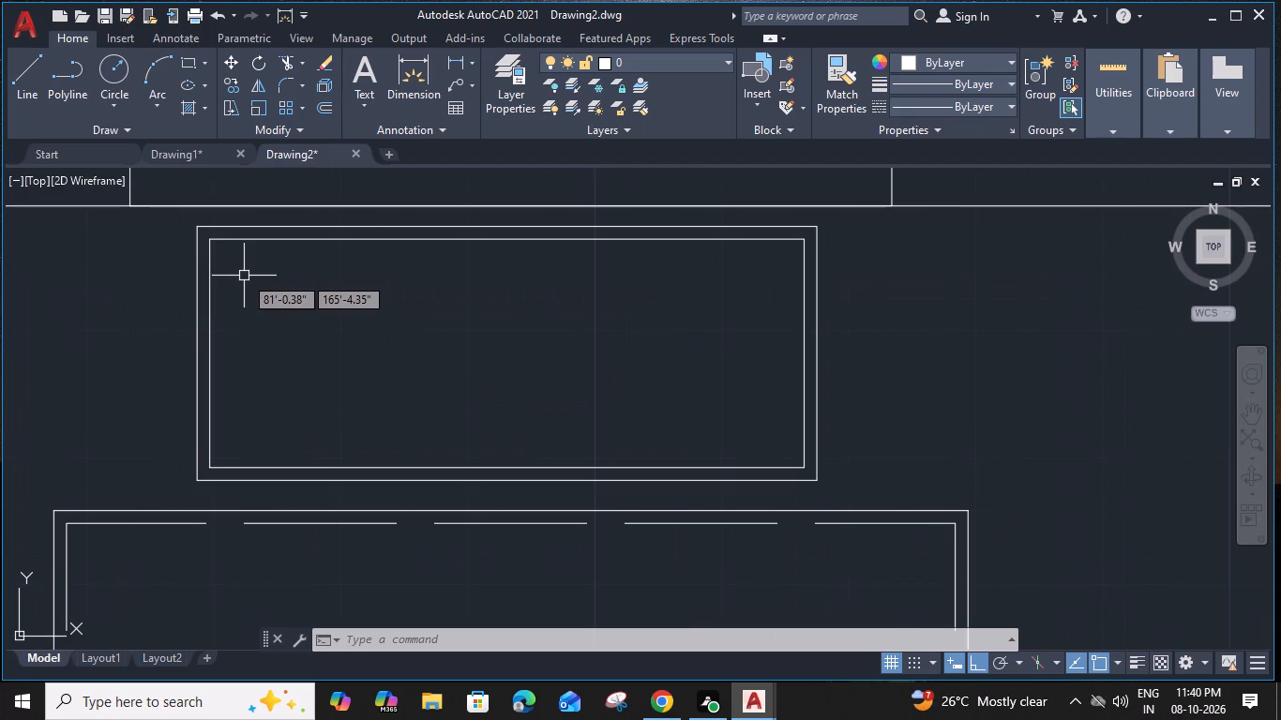
pyautogui.click(392, 241)
pyautogui.write('O 2"')
pyautogui.press('Return')
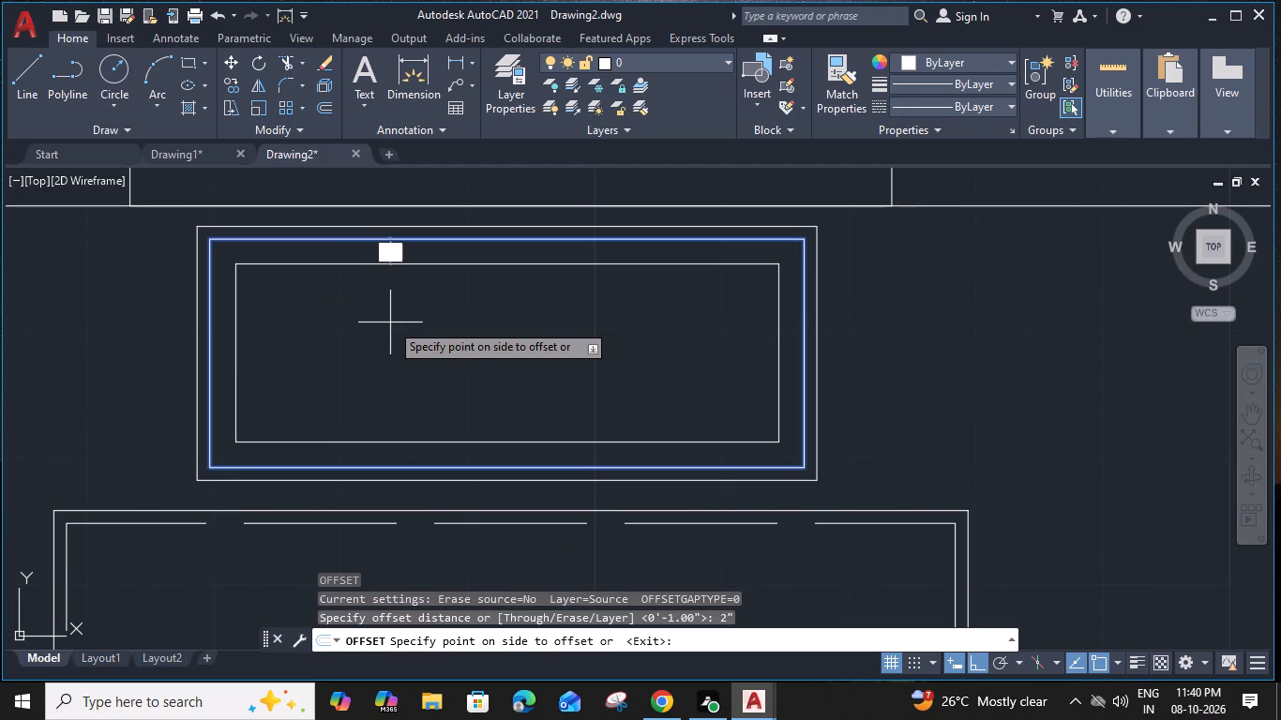
pyautogui.click(390, 322)
pyautogui.press('Escape')
# Draw a vertical 1'-2" line between the midpoints of the innermost rectangle's top and bottom edges, dividing it in half.
pyautogui.moveTo(390, 323); pyautogui.dragTo(391, 323, button='middle')
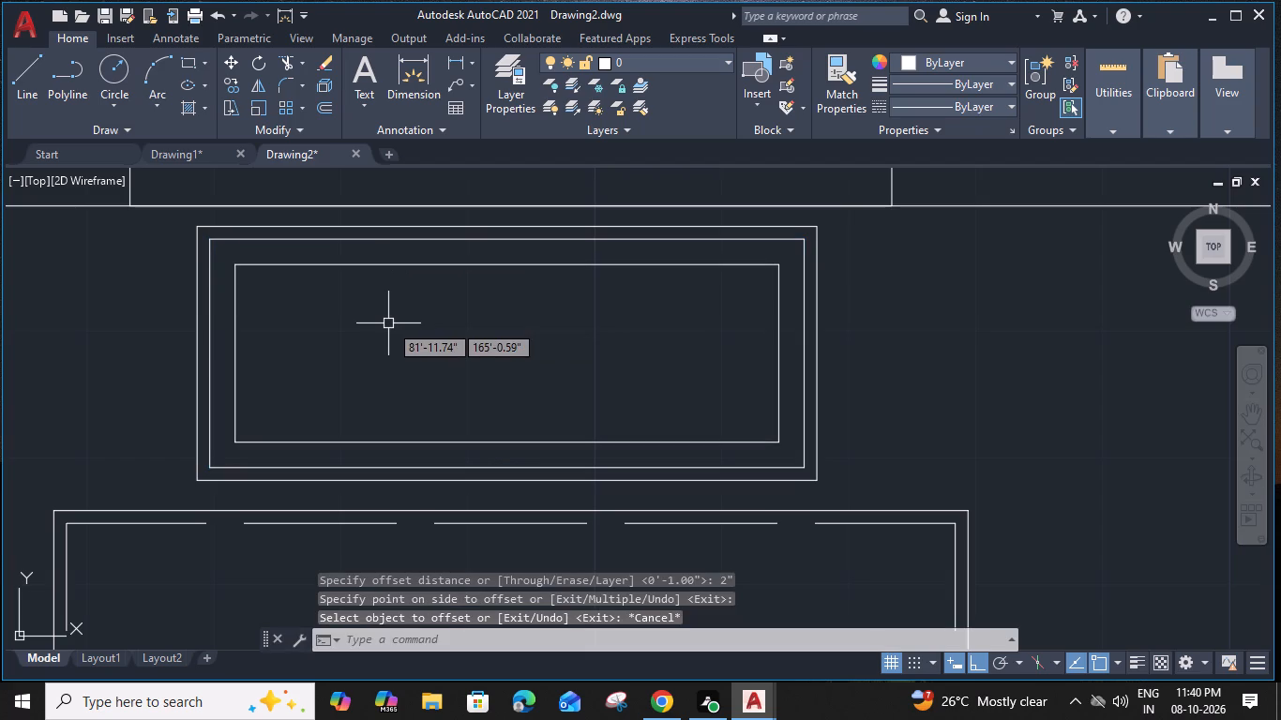
pyautogui.moveTo(391, 323); pyautogui.dragTo(492, 321, button='middle')
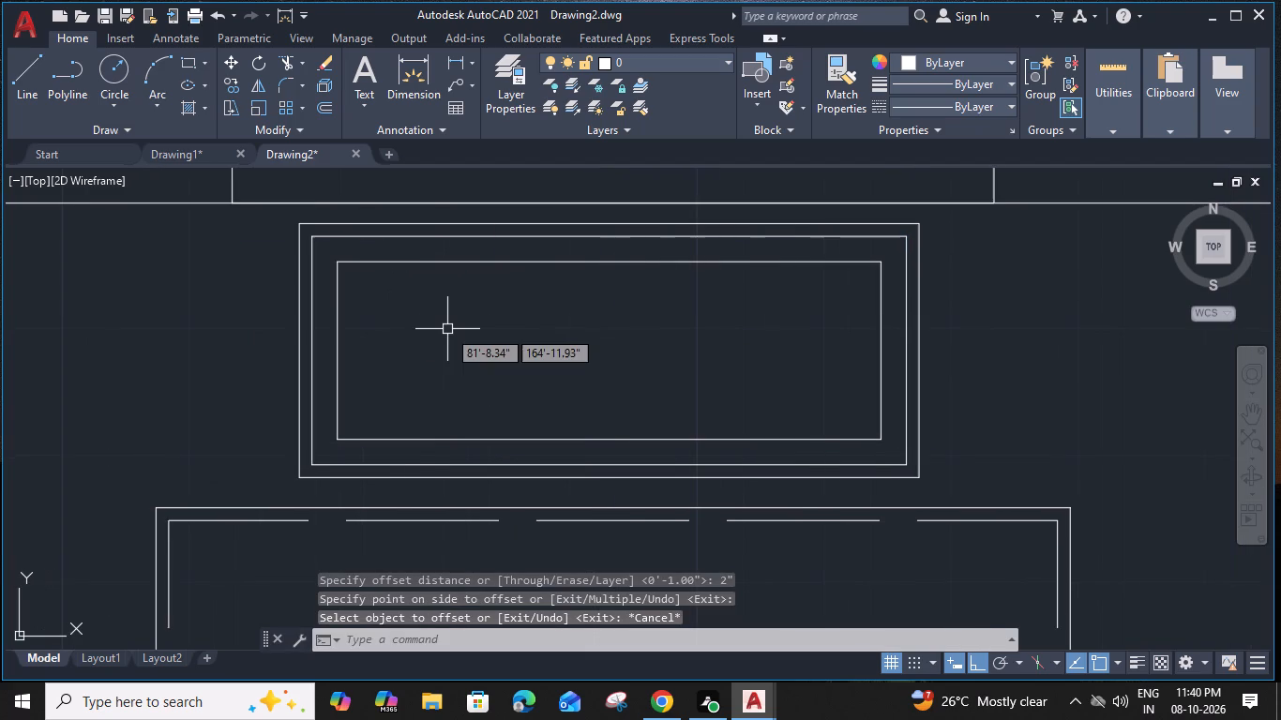
pyautogui.press('l')
pyautogui.press('space')
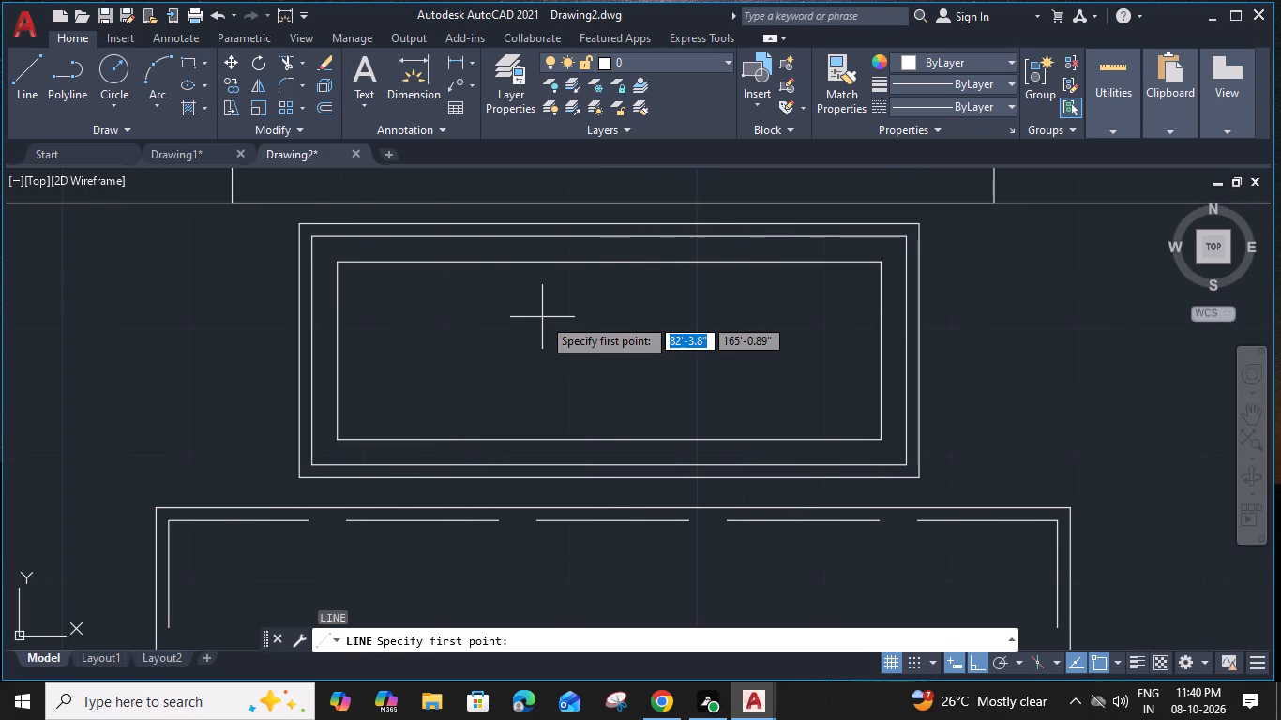
pyautogui.click(603, 259)
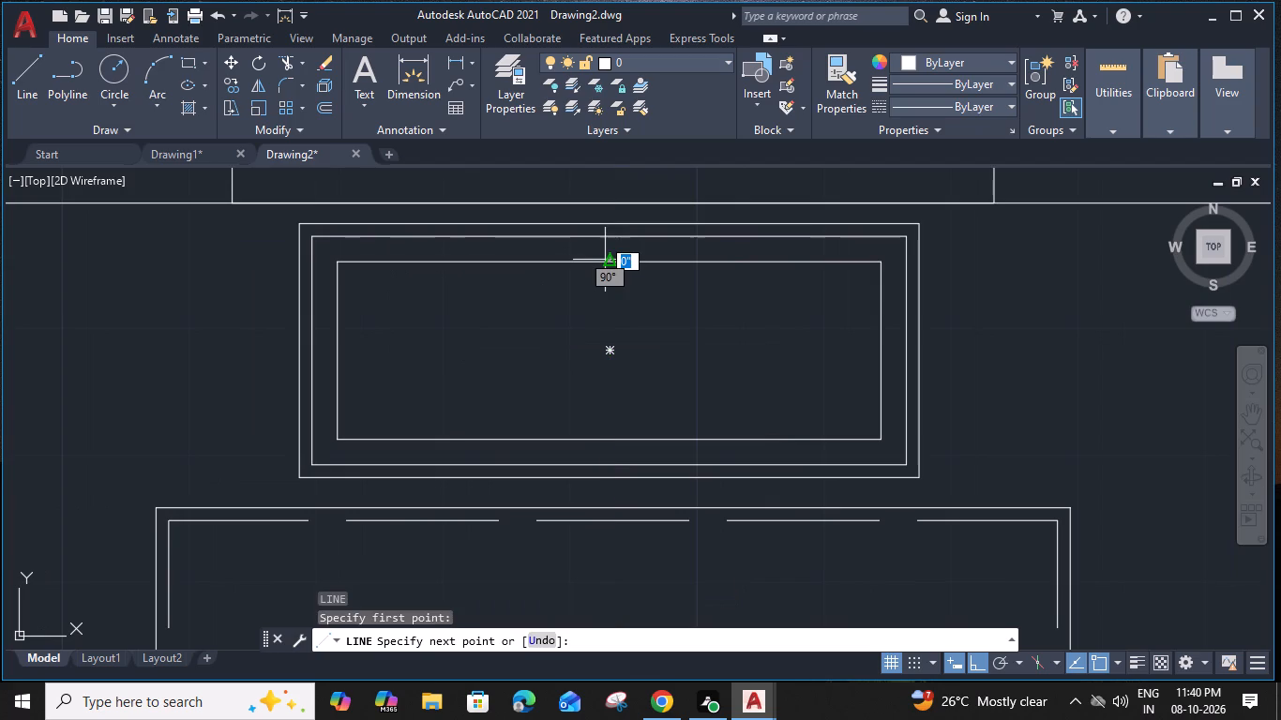
pyautogui.click(610, 442)
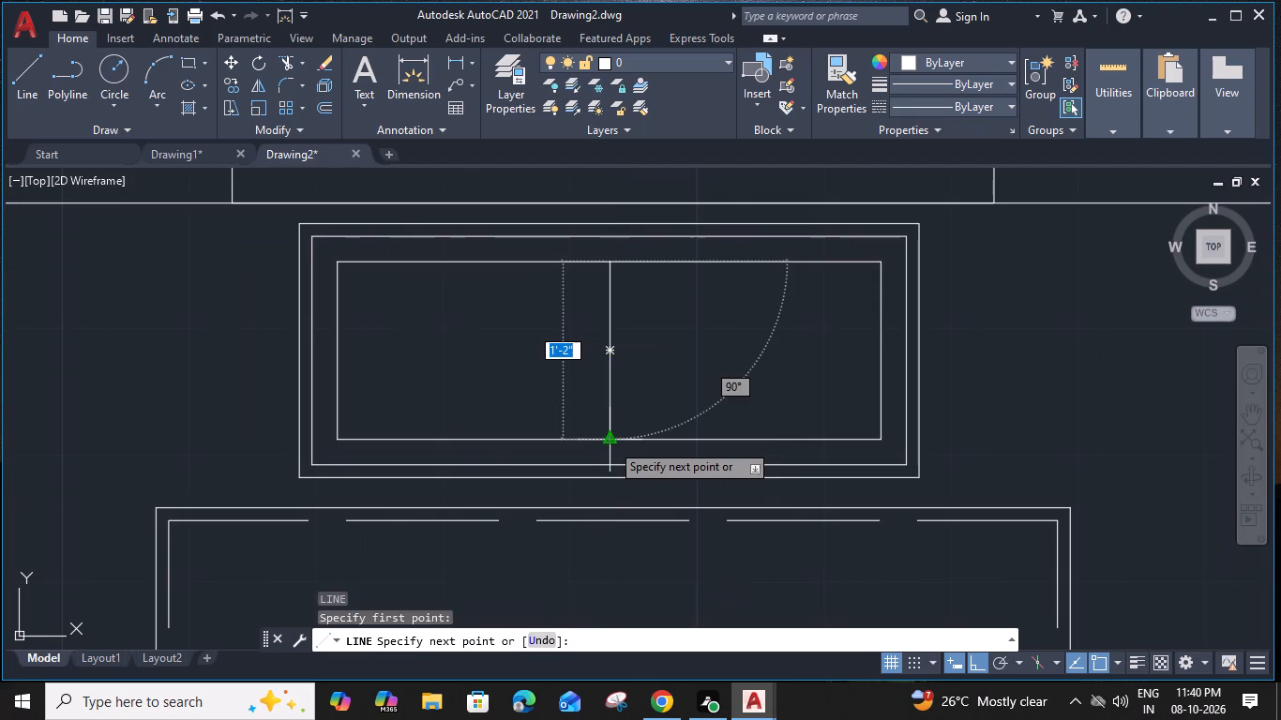
pyautogui.press('Escape')
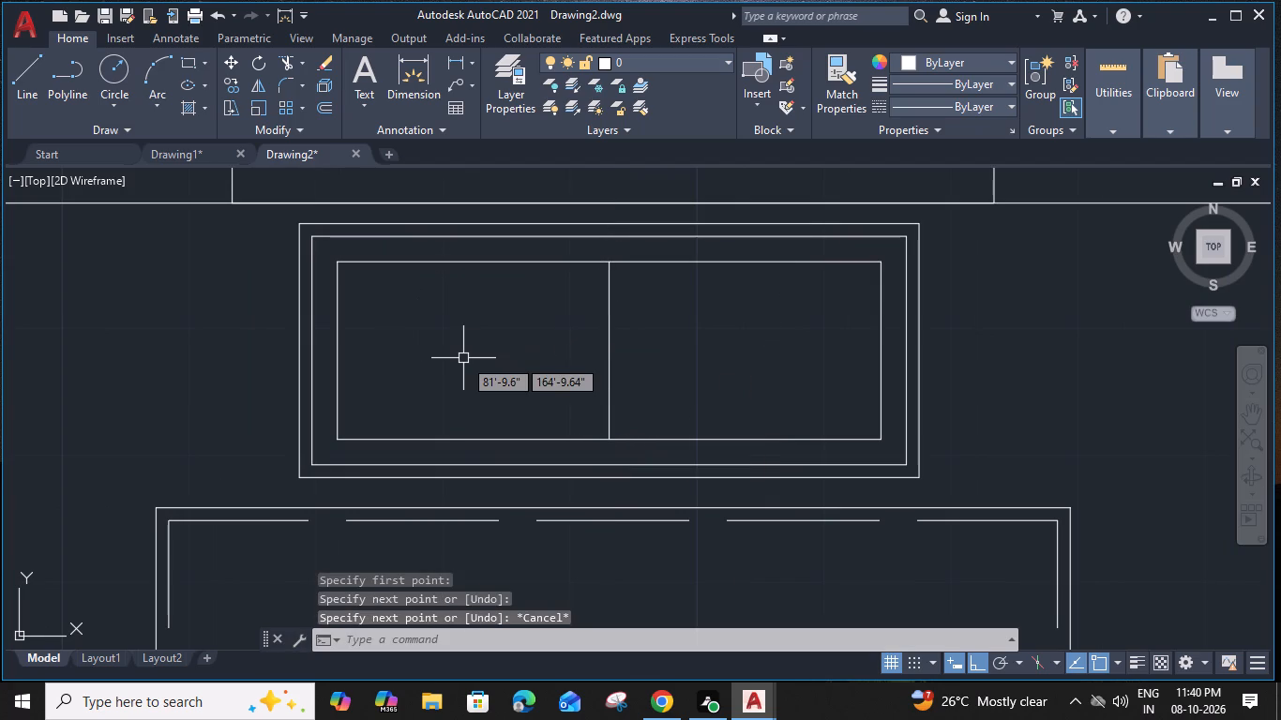
# Start another line for the kitchen fitting's divided innermost rectangle.
pyautogui.write('L')
pyautogui.press('space')
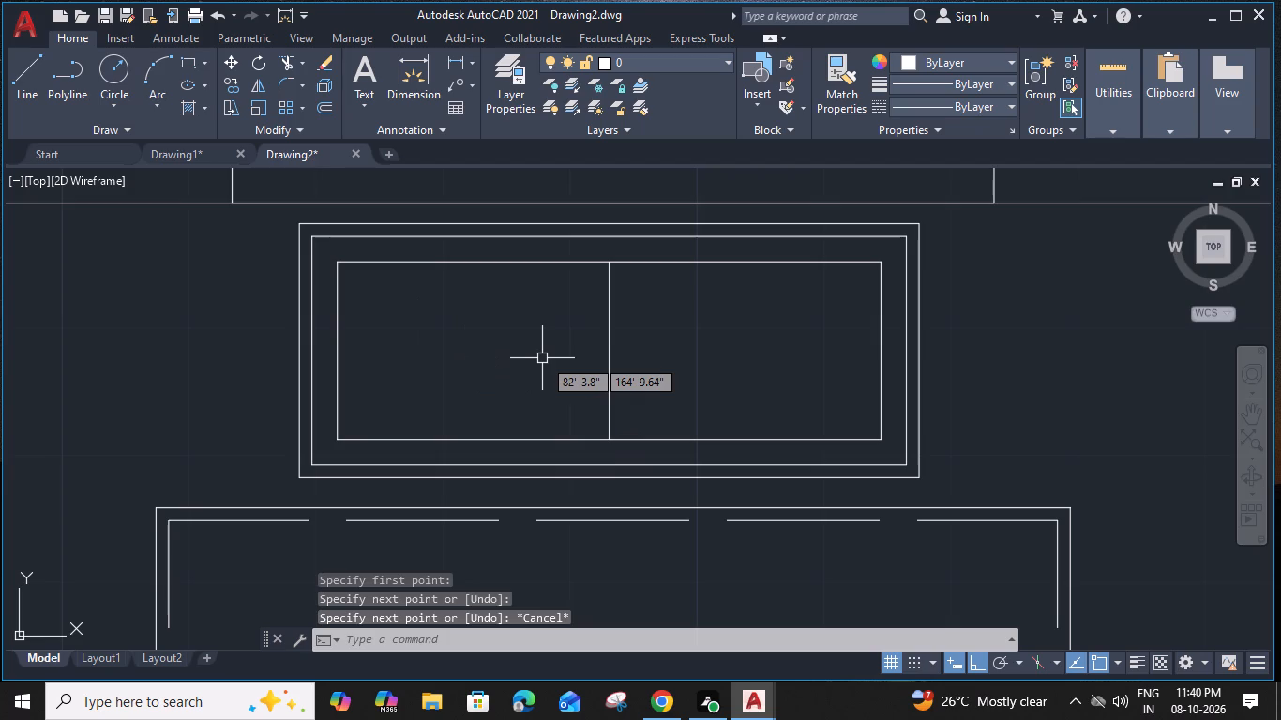
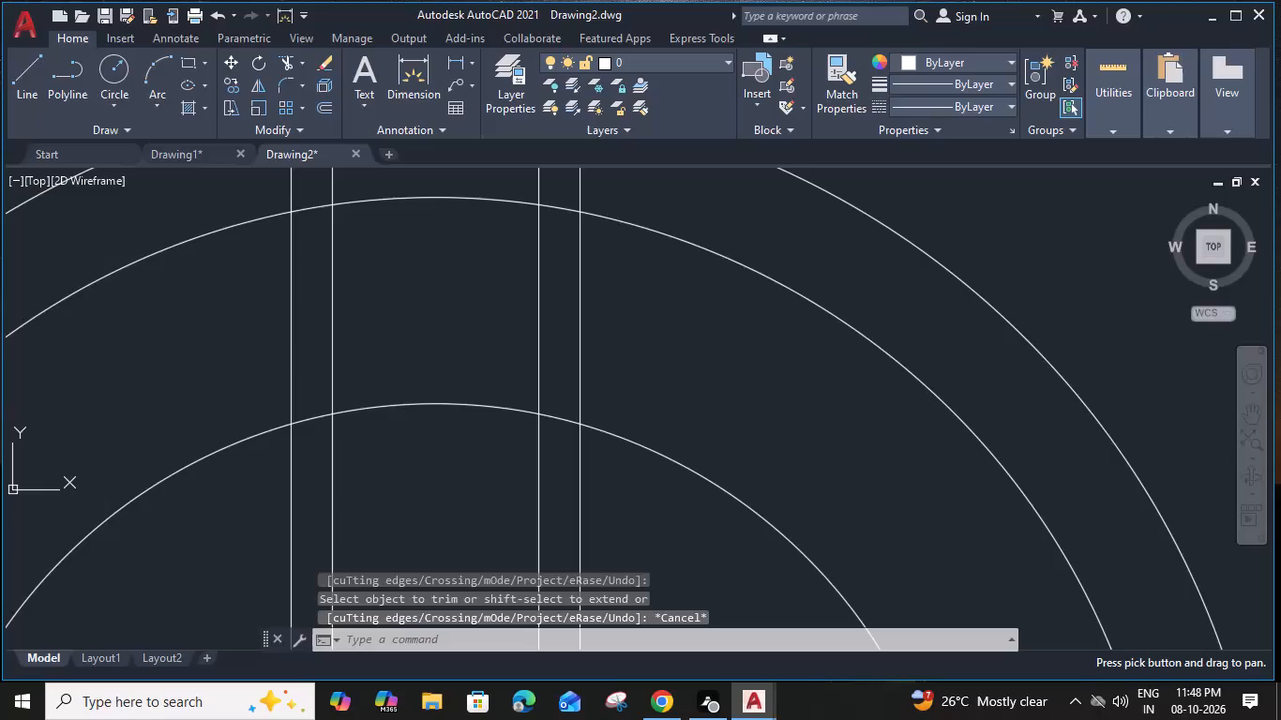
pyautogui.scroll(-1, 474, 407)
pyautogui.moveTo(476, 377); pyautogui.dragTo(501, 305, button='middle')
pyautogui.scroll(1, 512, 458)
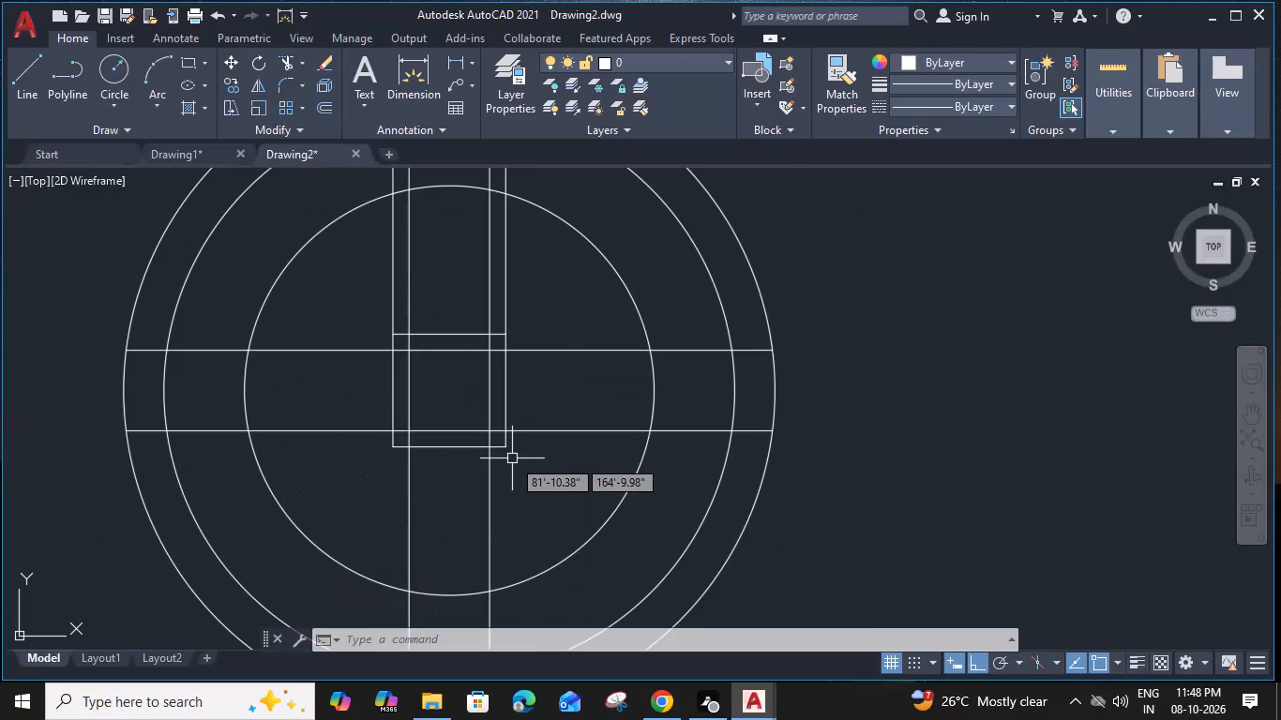
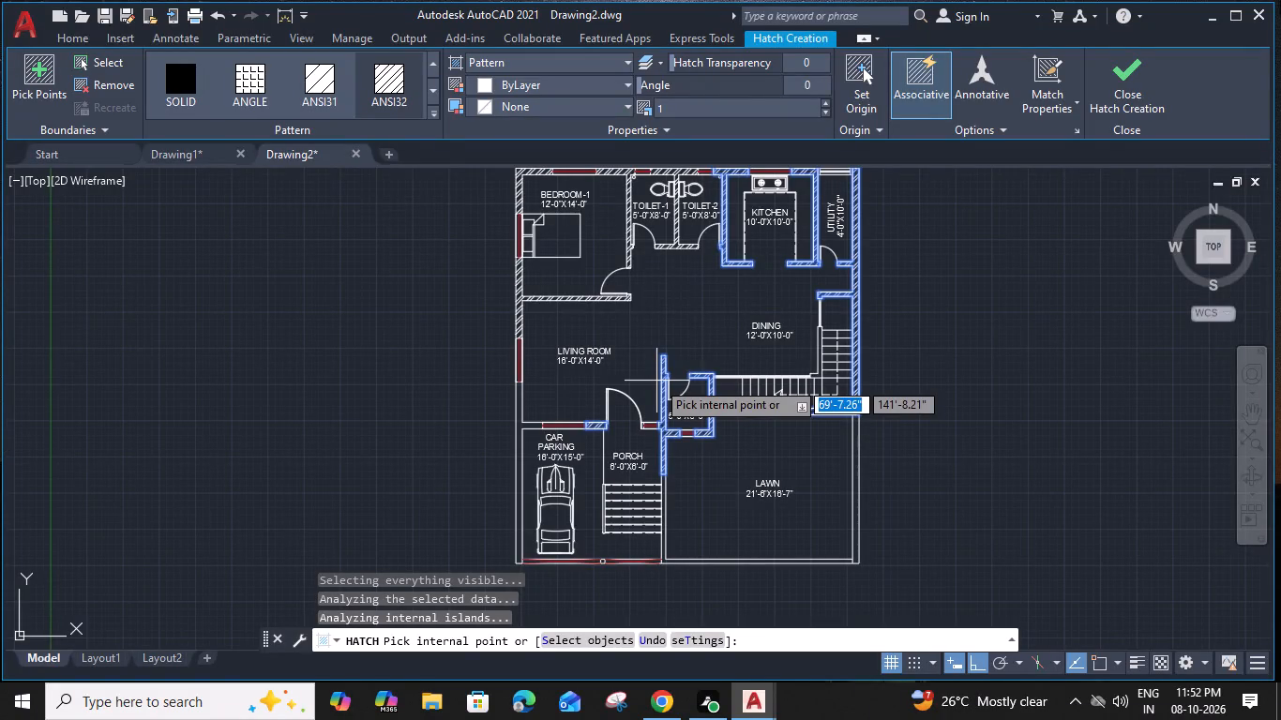
# Finish the ANSI31 hatch on the picked kitchen, utility, stair and store walls.
pyautogui.moveTo(445, 146); pyautogui.dragTo(460, 163)
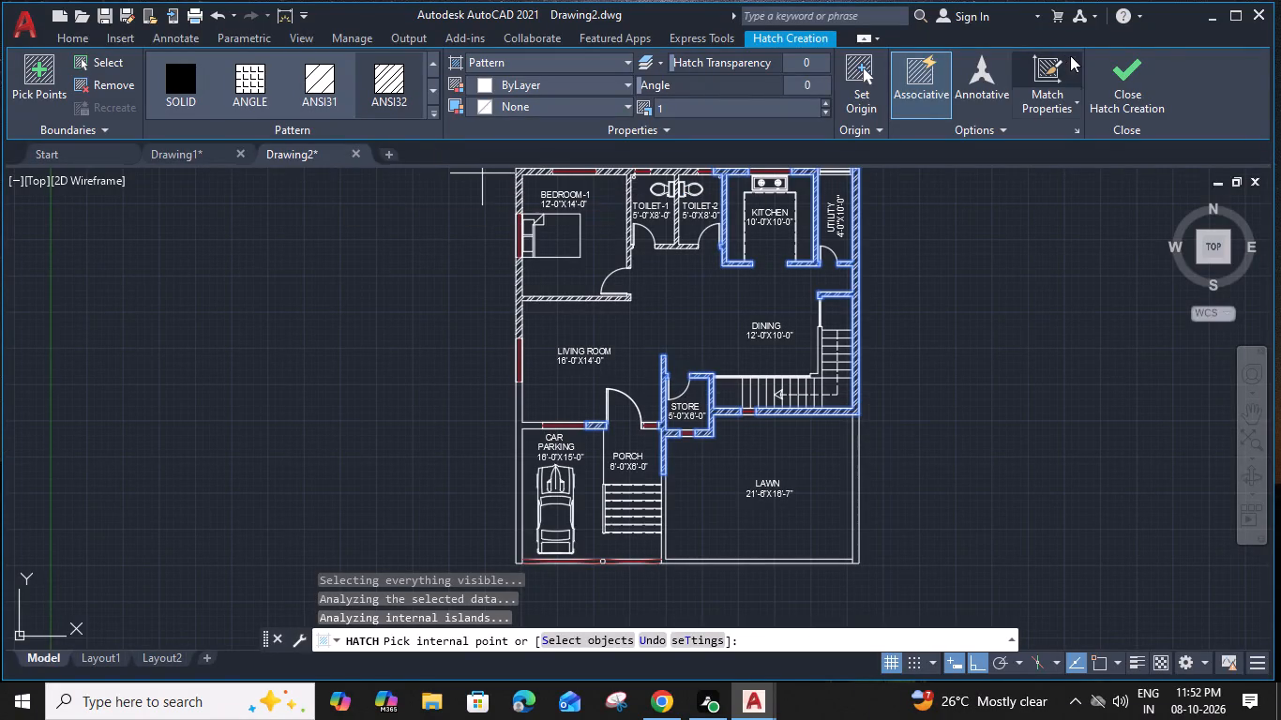
pyautogui.click(1119, 80)
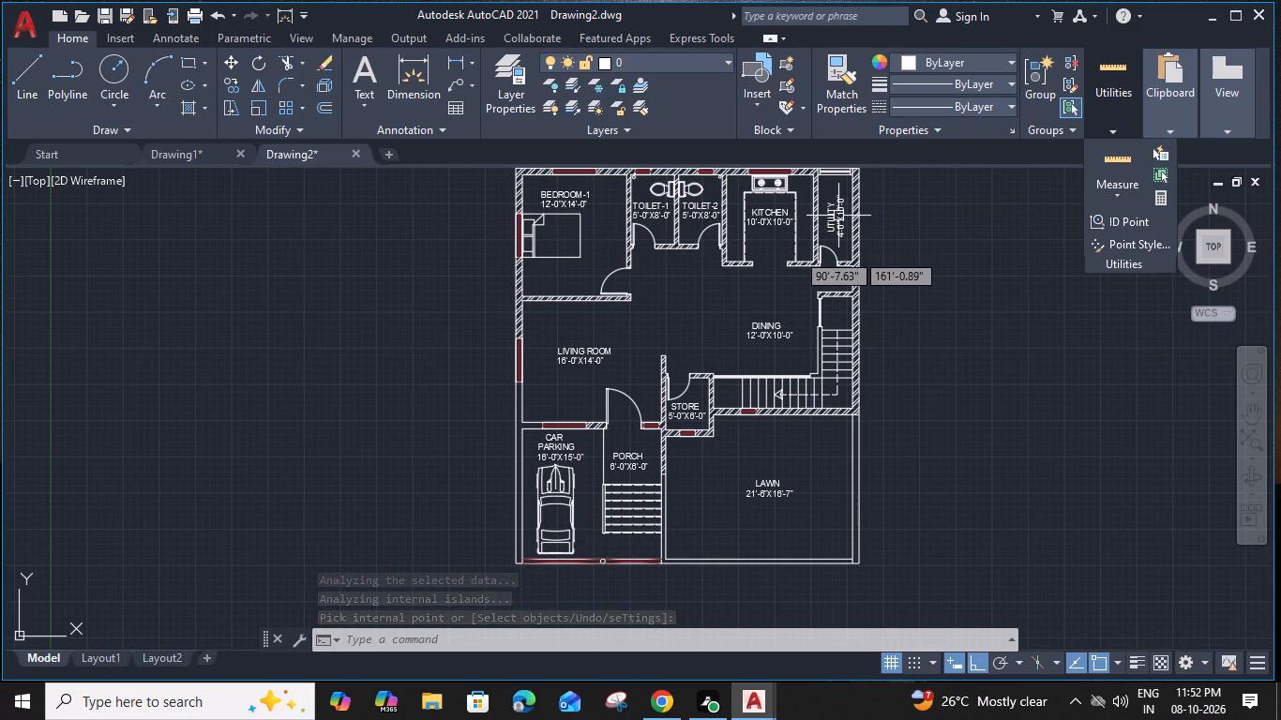
# Extend the wall line at the corner between the living room and car parking to the outer wall.
pyautogui.write('EX')
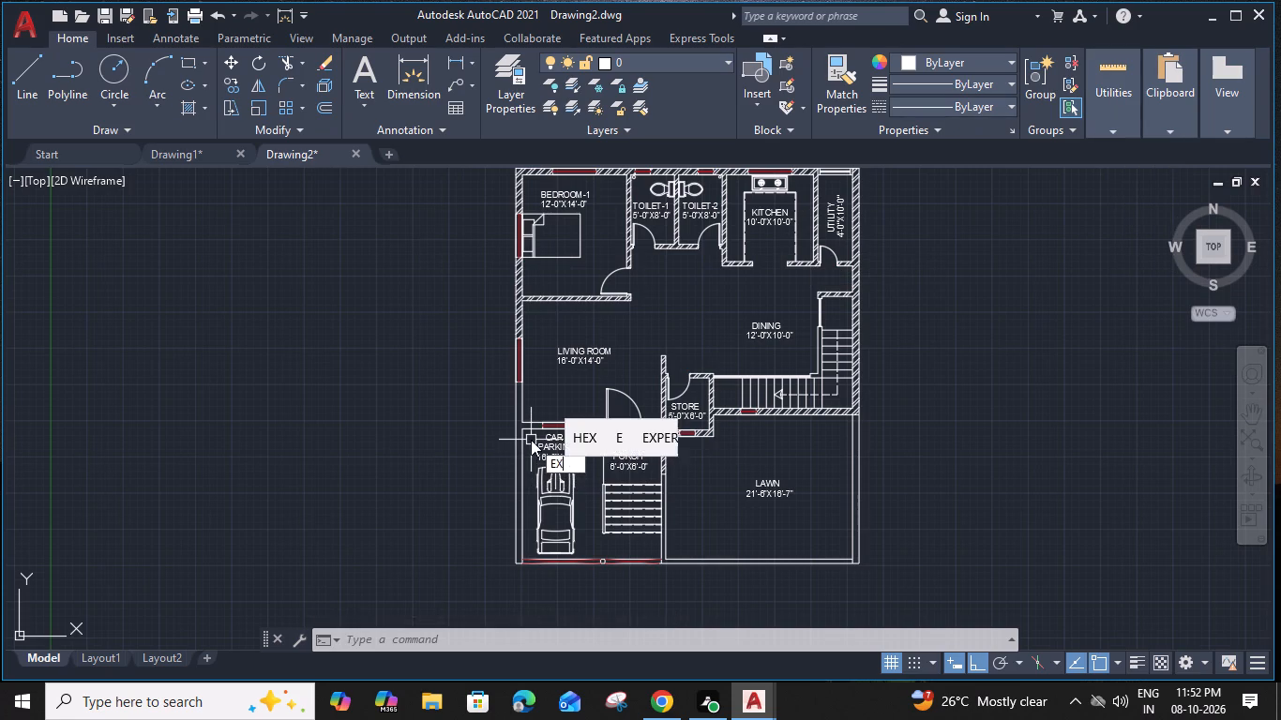
pyautogui.press('space')
pyautogui.click(531, 427)
pyautogui.press('Escape')
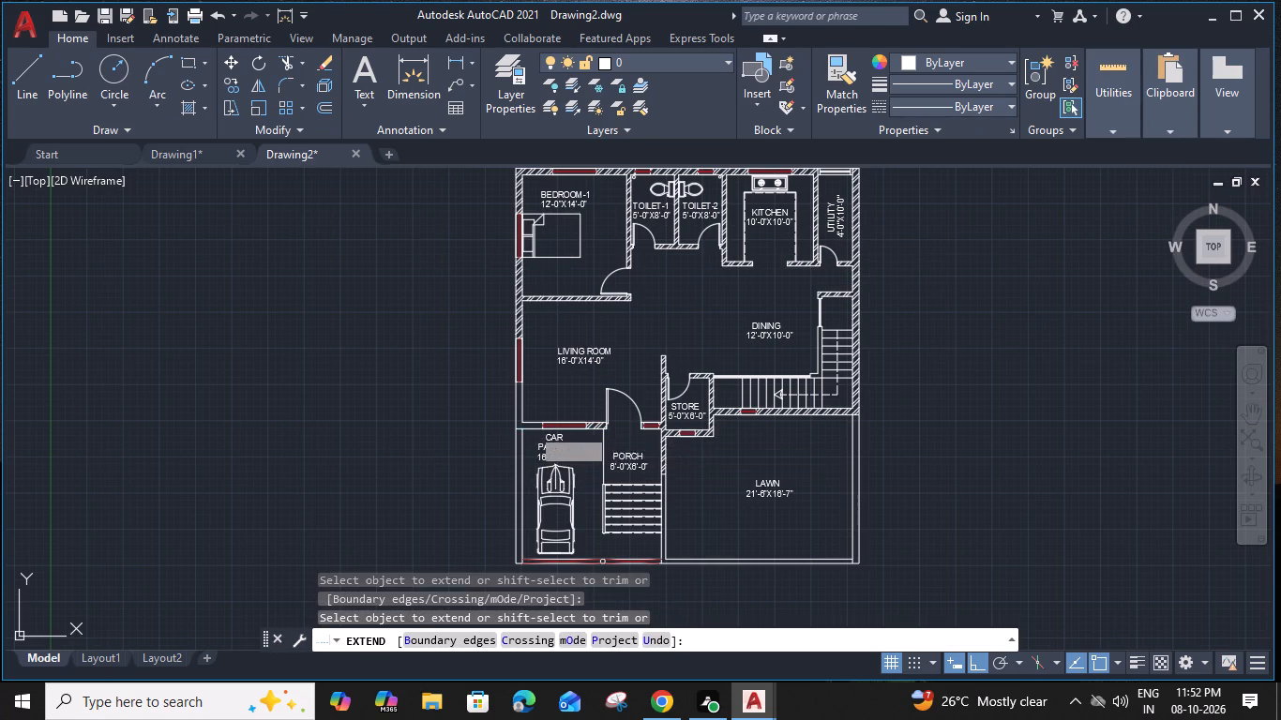
# Hatch the living room's corner wall beside car parking and the short wall piece beside the porch door with ANSI31 at scale 1.
pyautogui.write('H')
pyautogui.press('space')
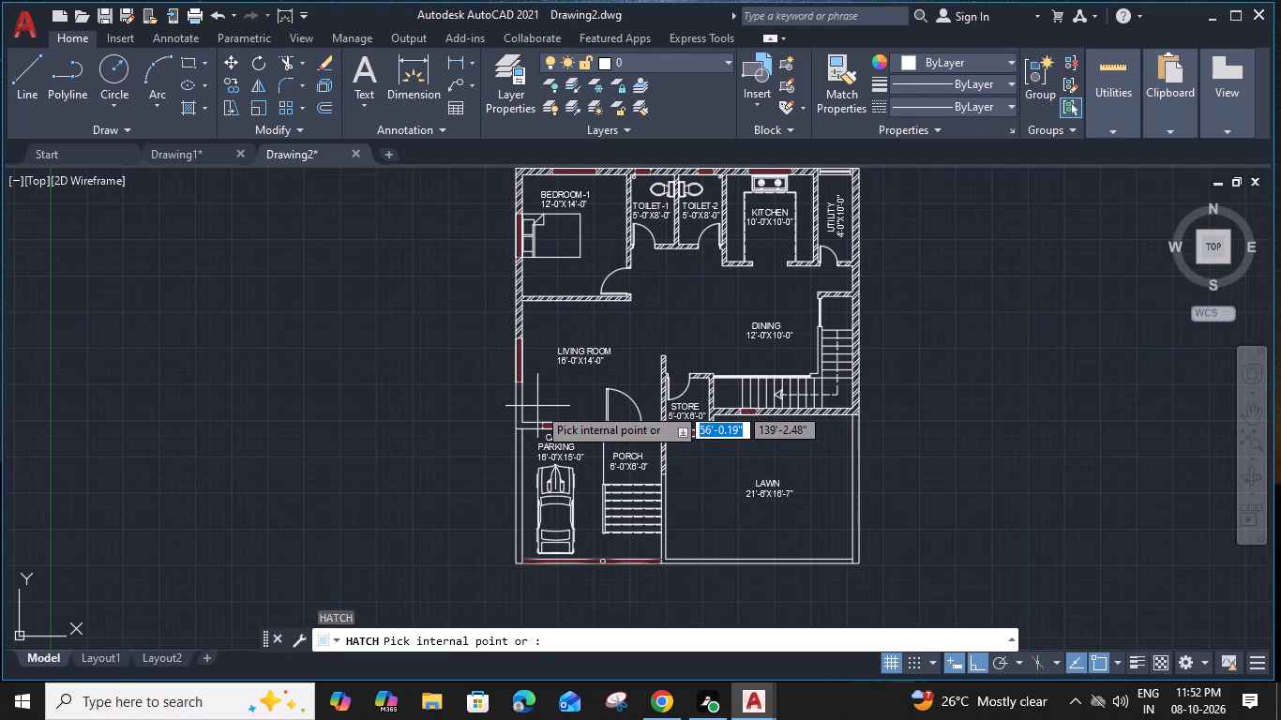
pyautogui.scroll(2, 525, 428)
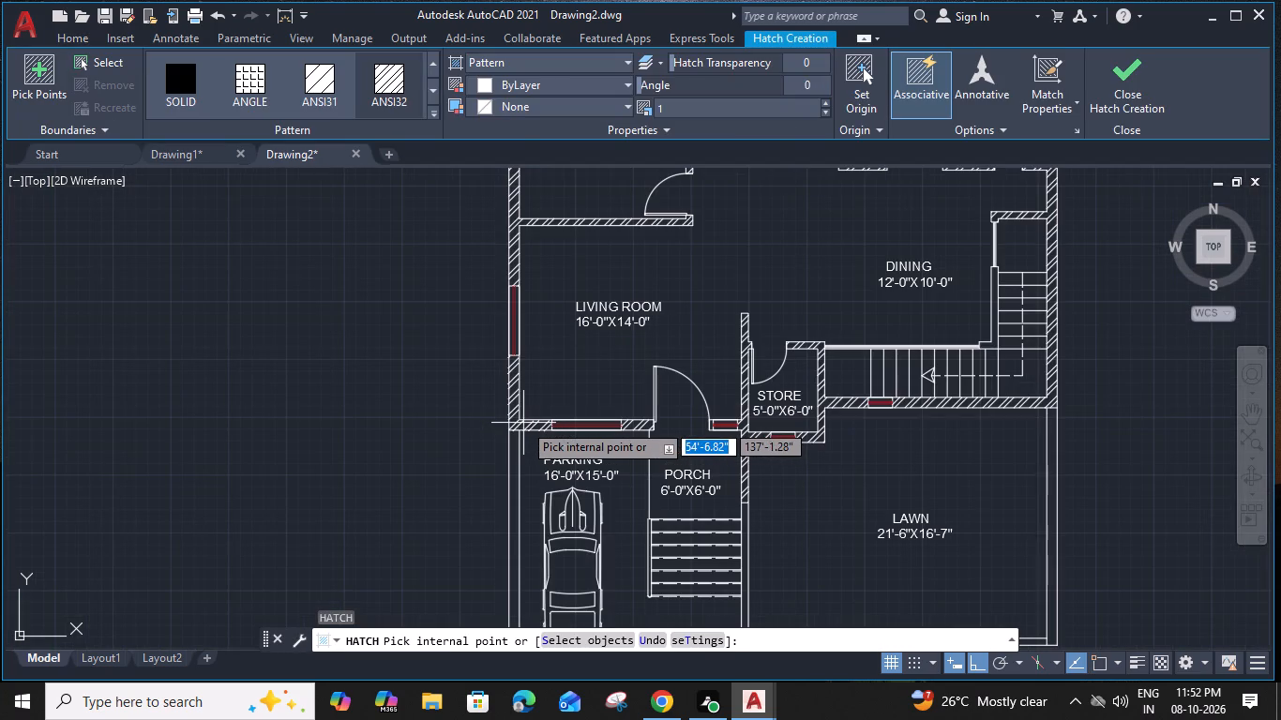
pyautogui.click(523, 426)
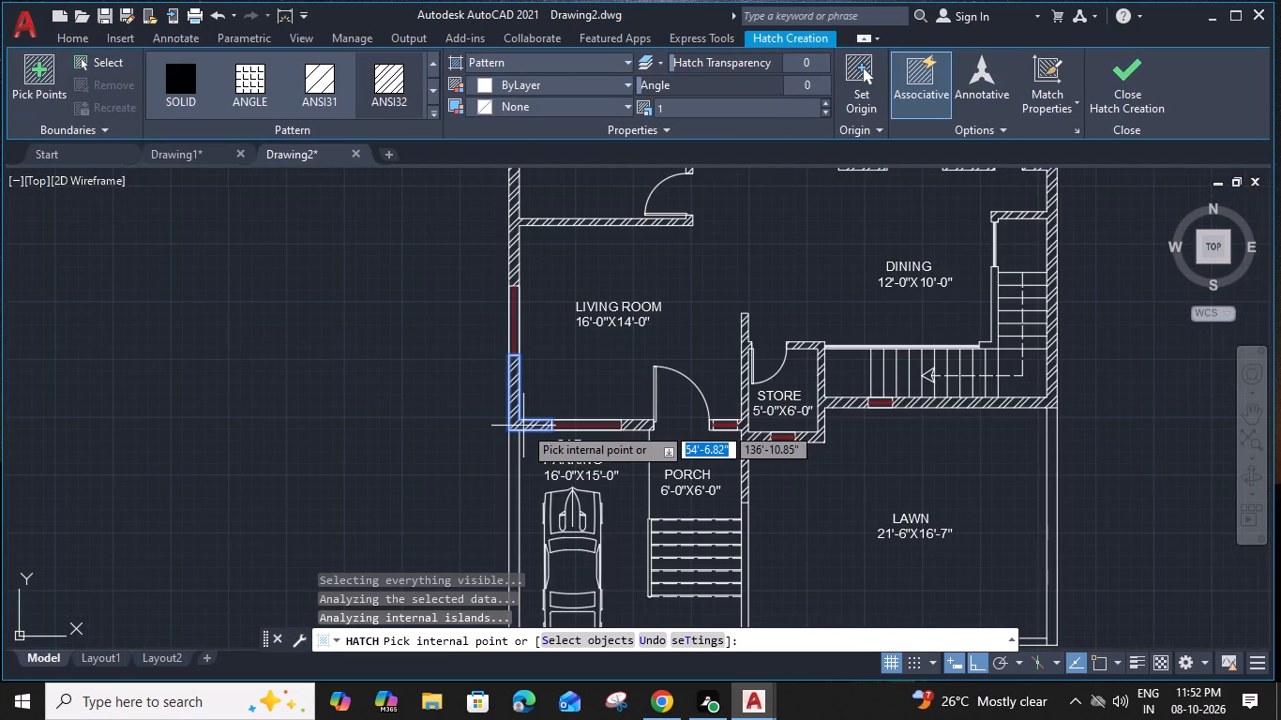
pyautogui.scroll(-2, 675, 355)
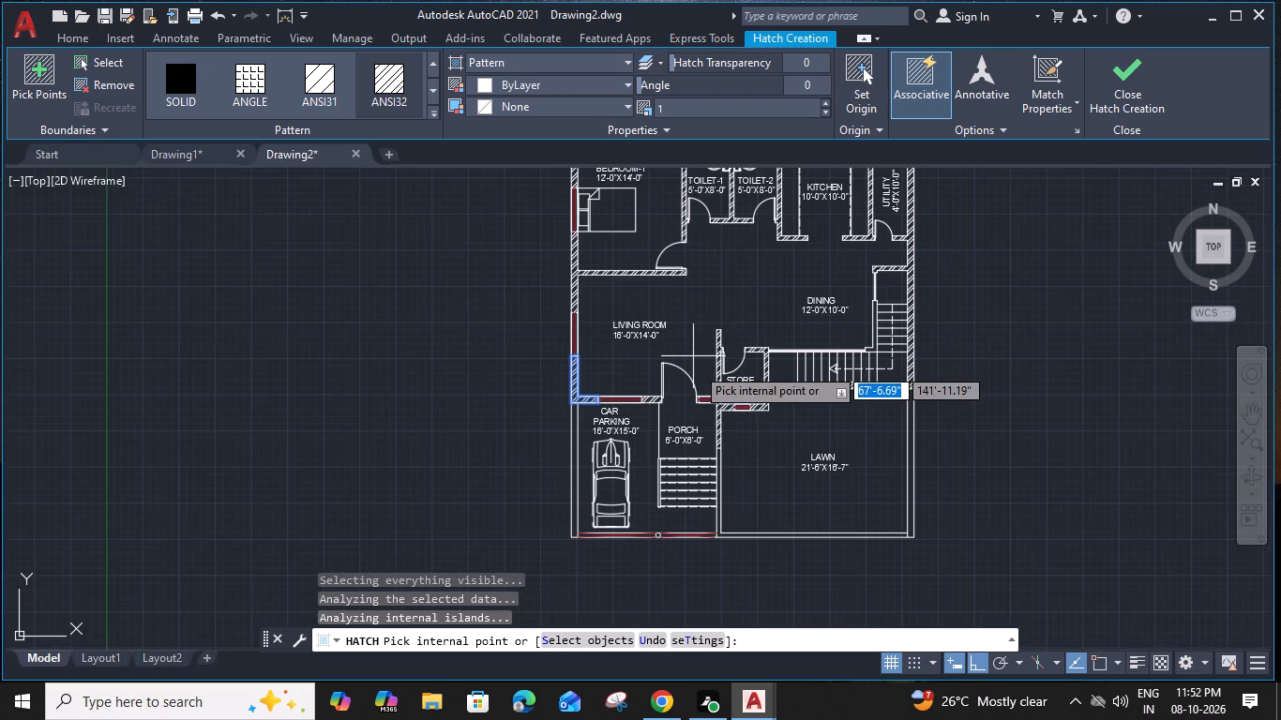
pyautogui.scroll(7, 699, 392)
pyautogui.click(701, 417)
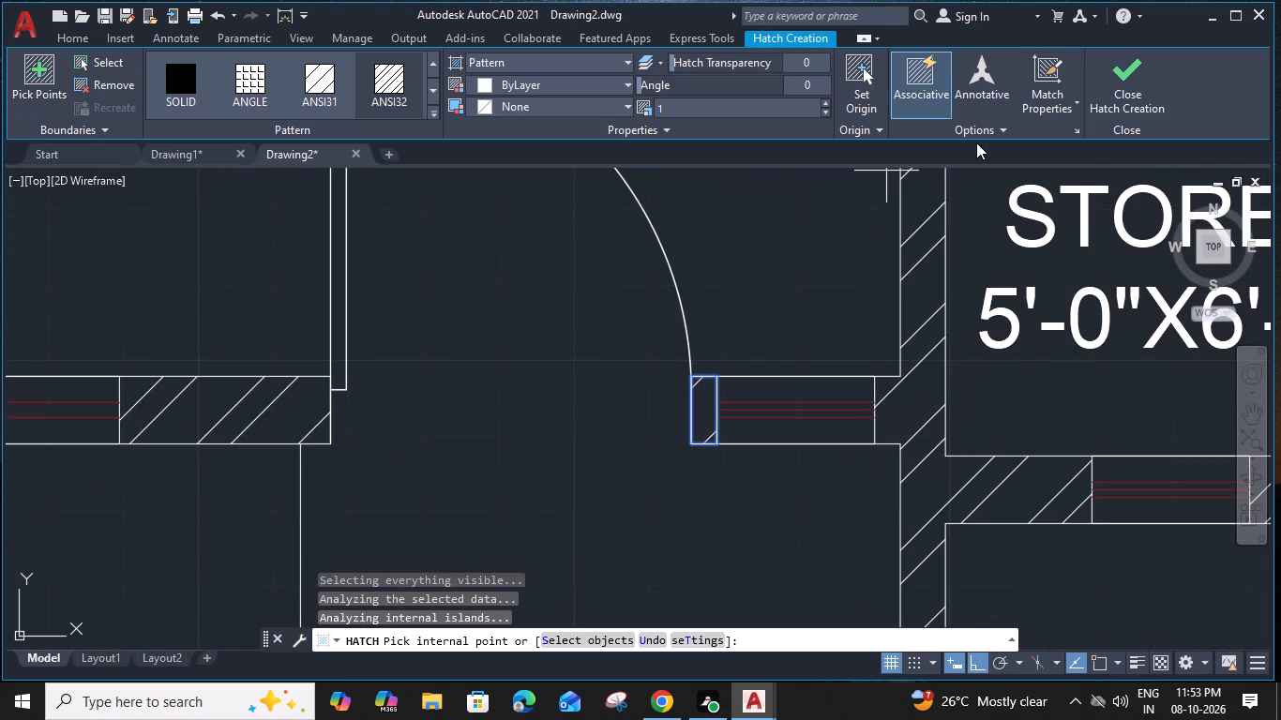
pyautogui.click(1115, 85)
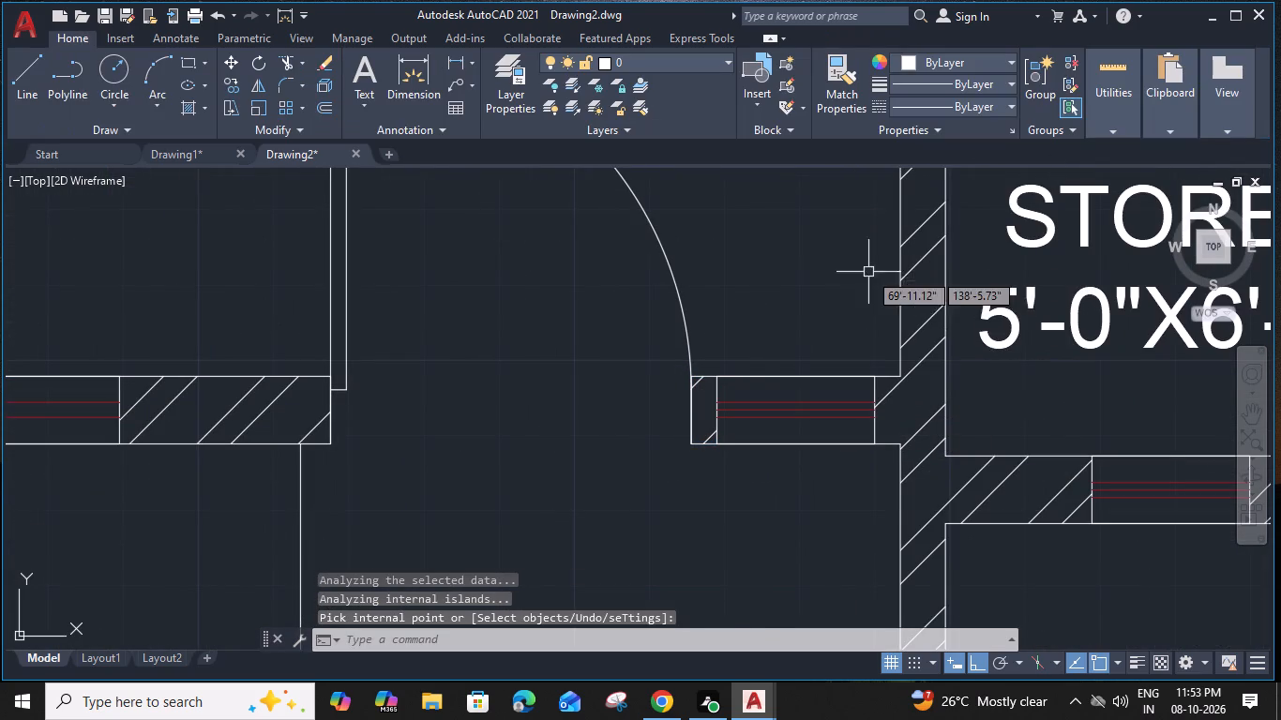
# Hatch the two small wall pieces on either side of the utility room's window with ANSI31 at scale 1.
pyautogui.scroll(-4, 868, 272)
pyautogui.moveTo(868, 365); pyautogui.dragTo(507, 532, button='middle')
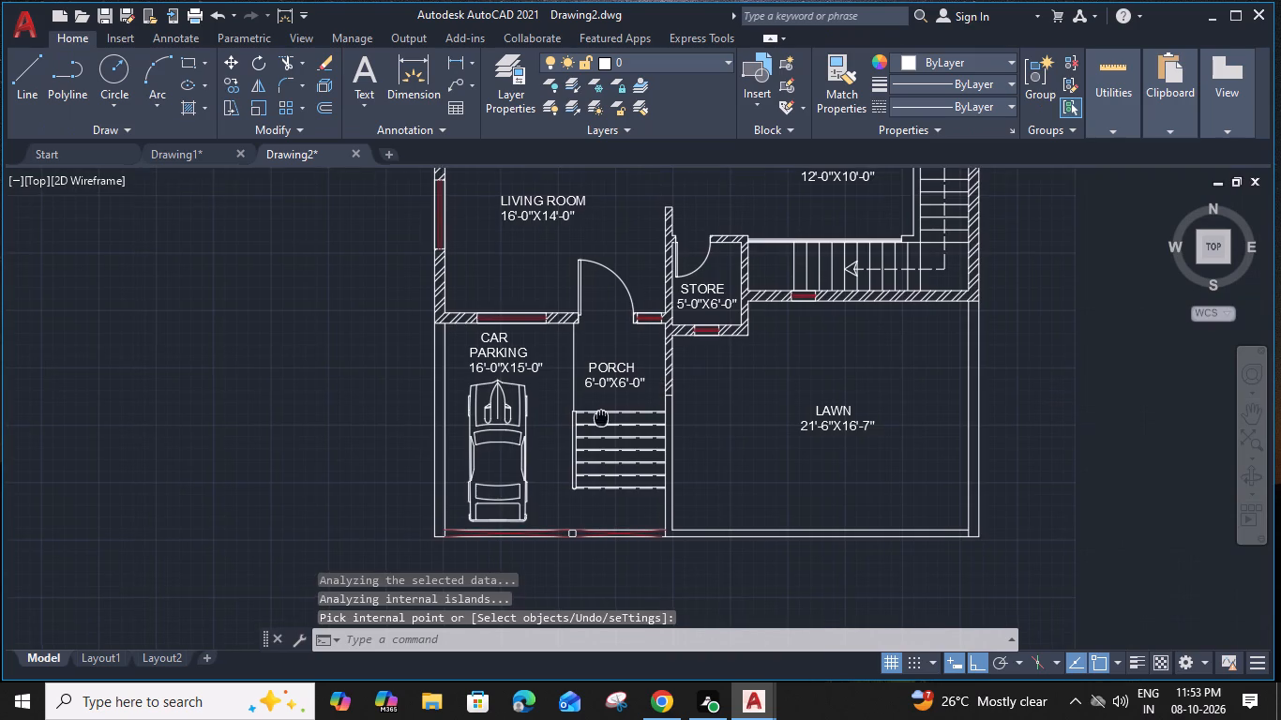
pyautogui.scroll(-1, 639, 464)
pyautogui.moveTo(642, 472); pyautogui.dragTo(651, 473, button='middle')
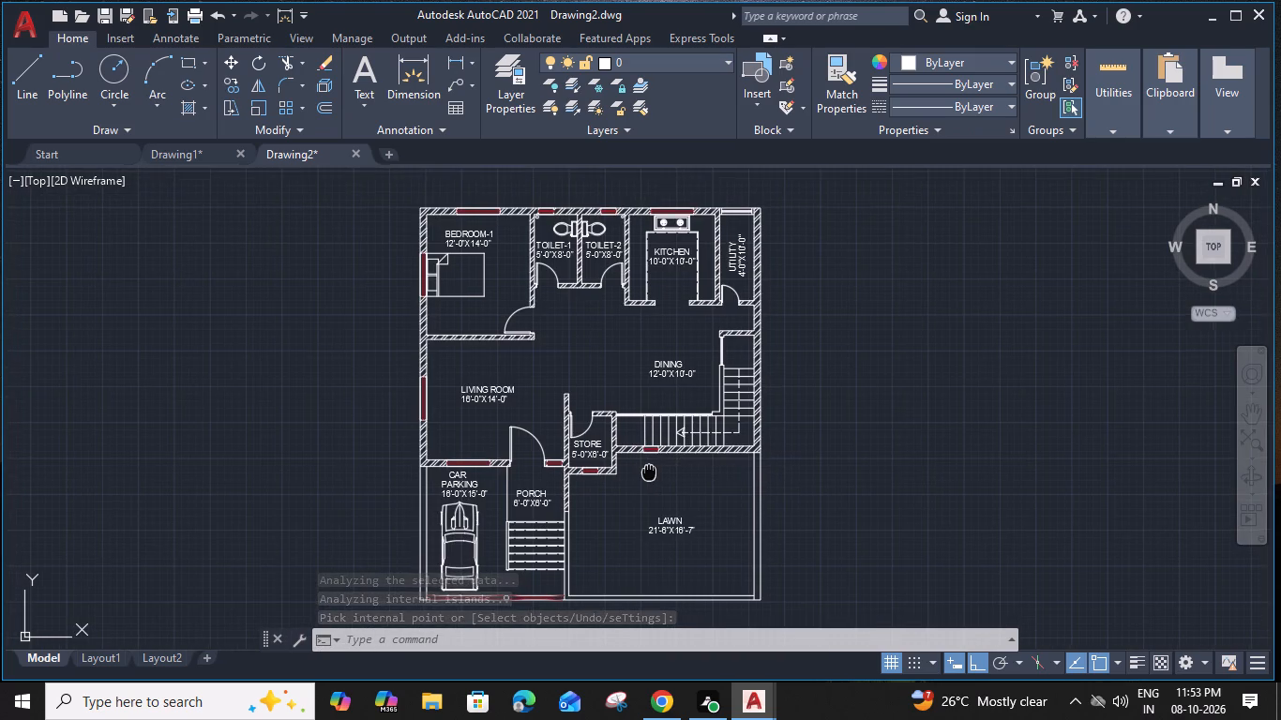
pyautogui.moveTo(651, 473); pyautogui.dragTo(666, 460, button='middle')
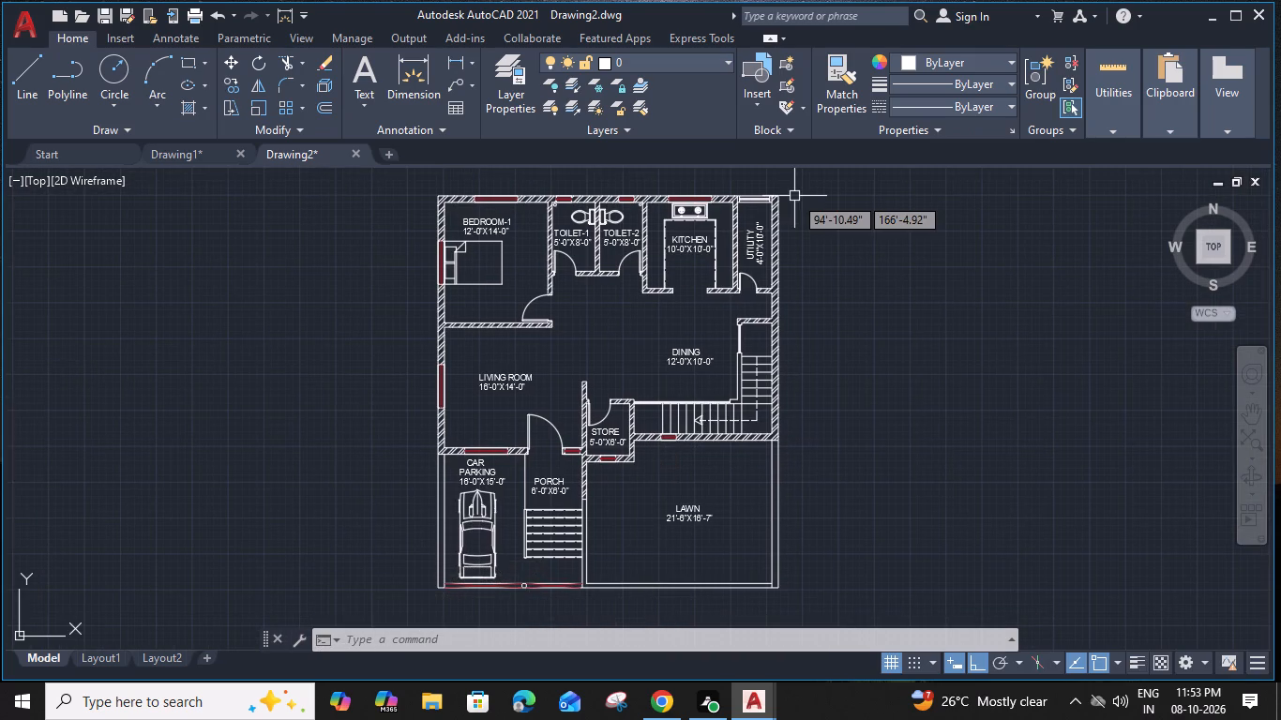
pyautogui.moveTo(795, 196); pyautogui.dragTo(783, 266, button='middle')
pyautogui.scroll(3, 759, 260)
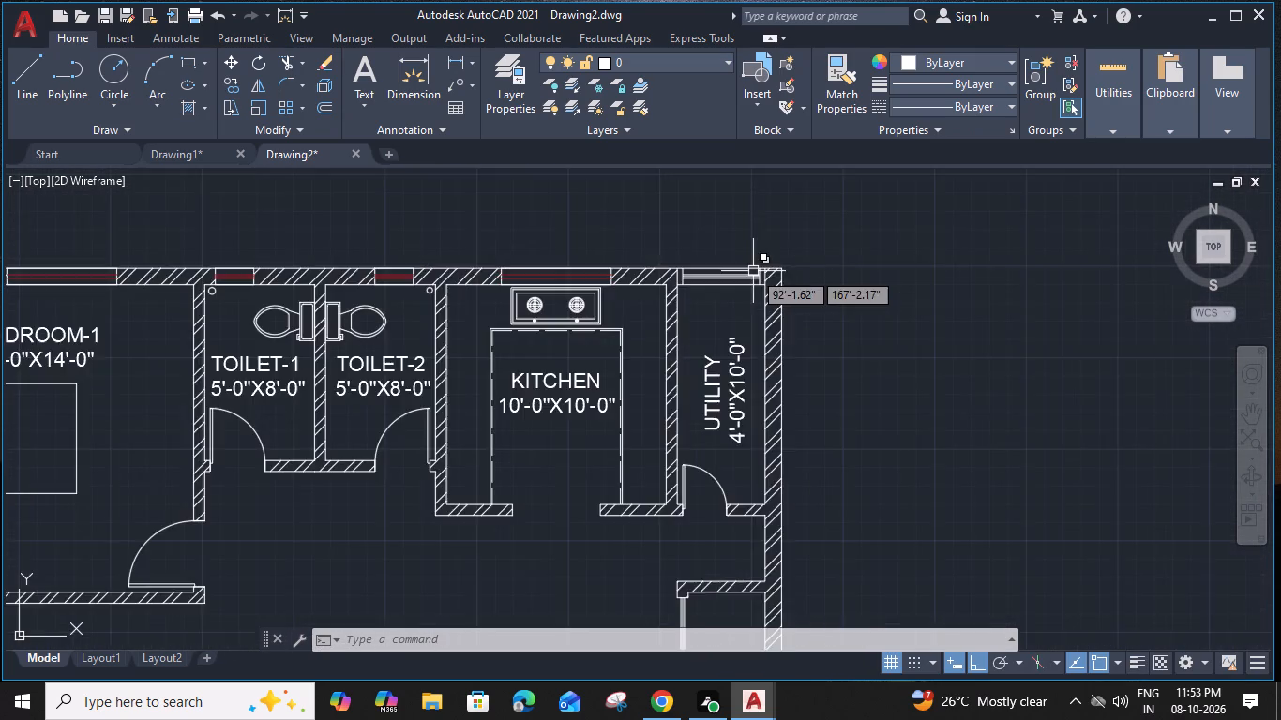
pyautogui.scroll(5, 753, 271)
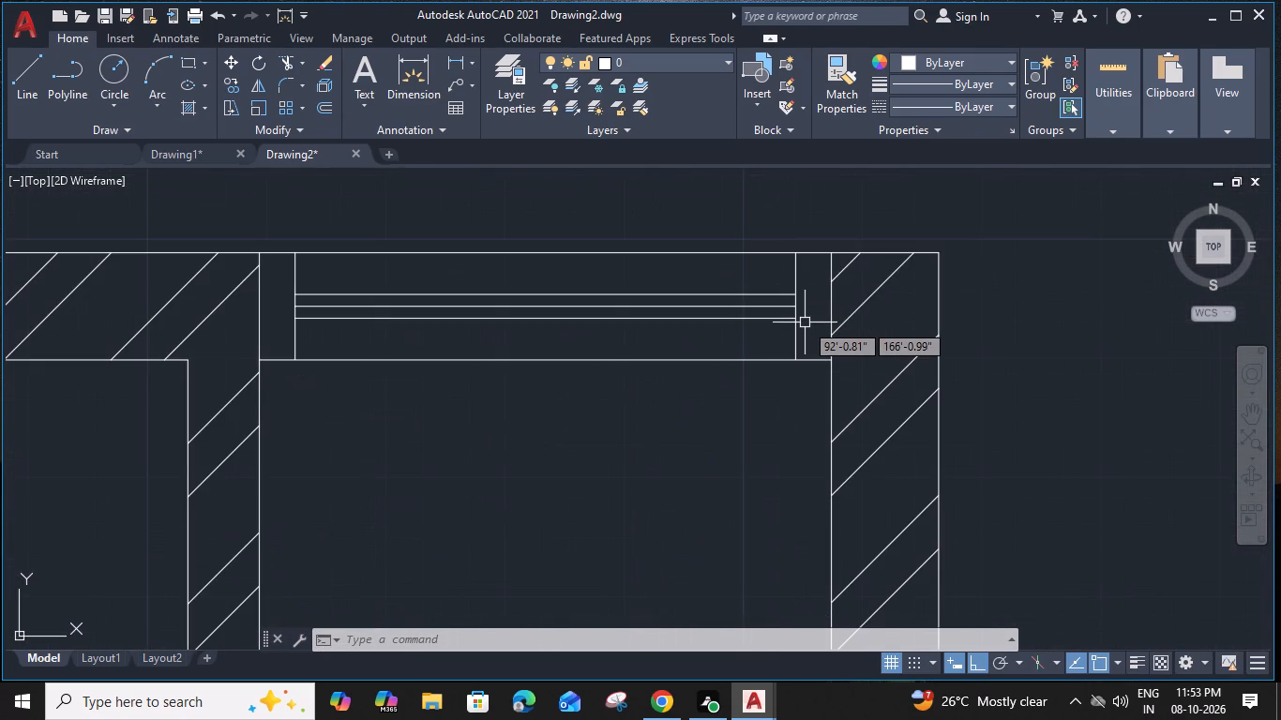
pyautogui.write('H')
pyautogui.press('space')
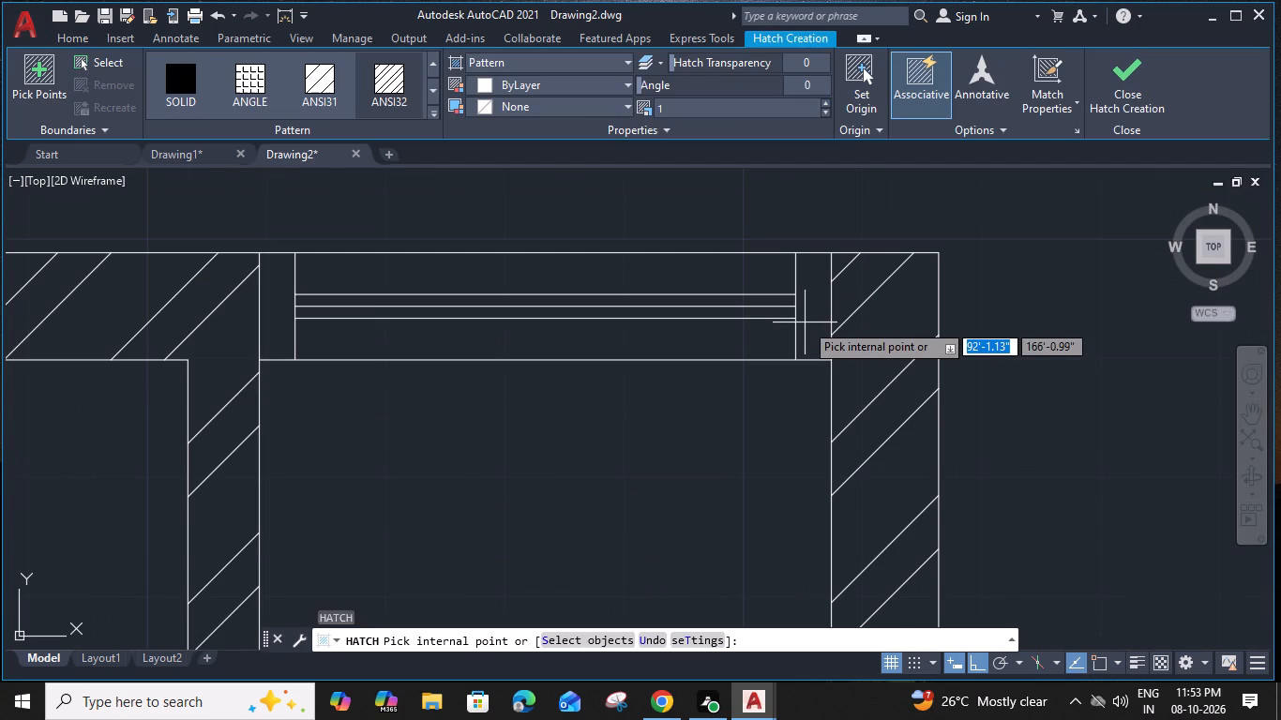
pyautogui.click(805, 322)
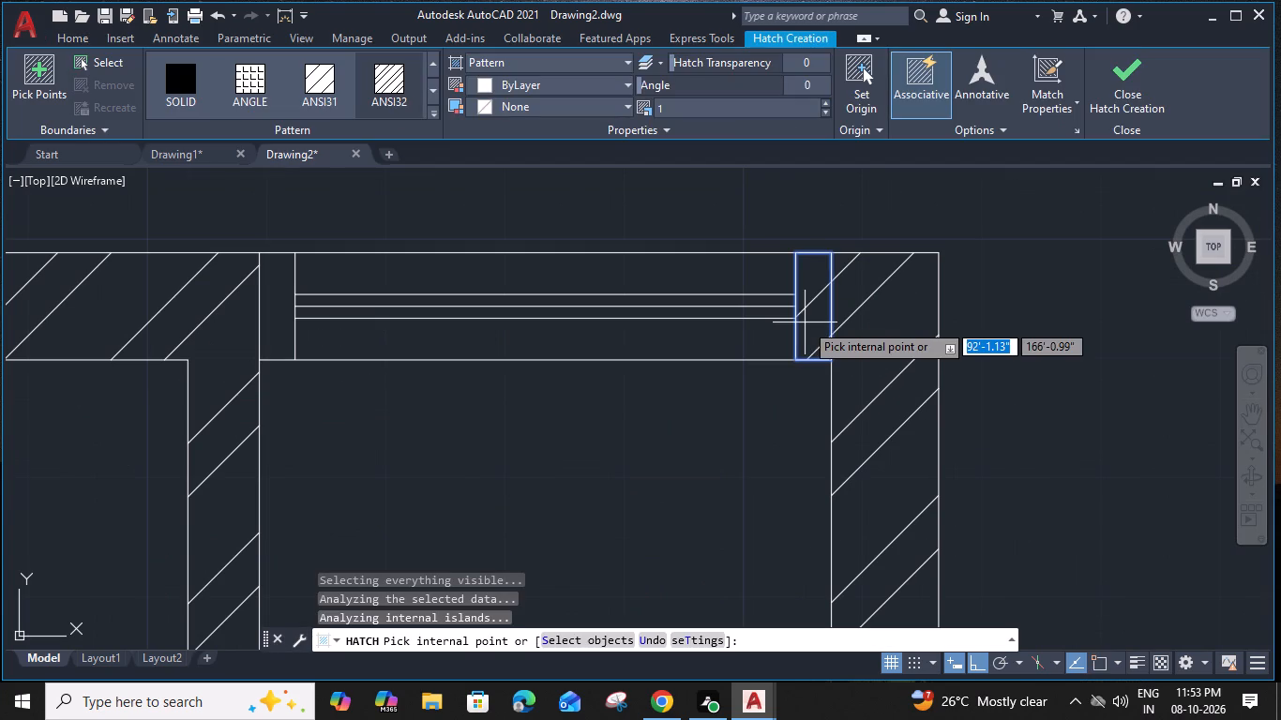
pyautogui.click(278, 318)
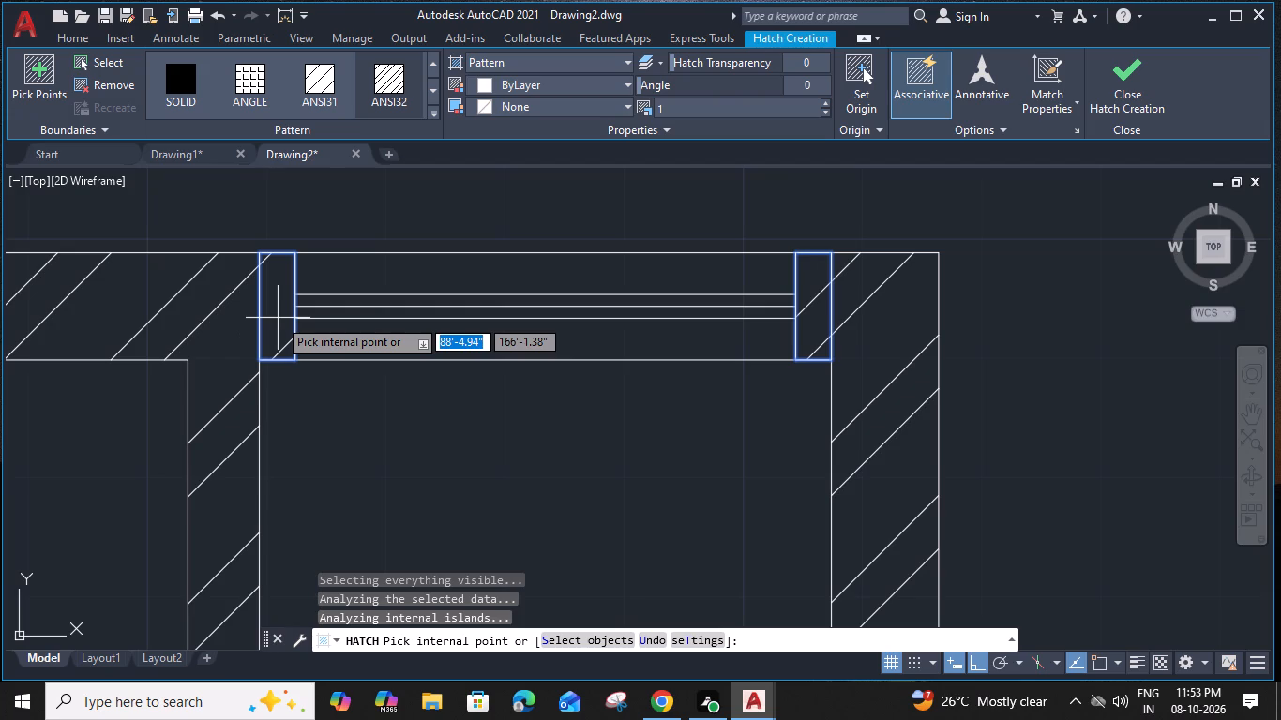
pyautogui.click(1120, 75)
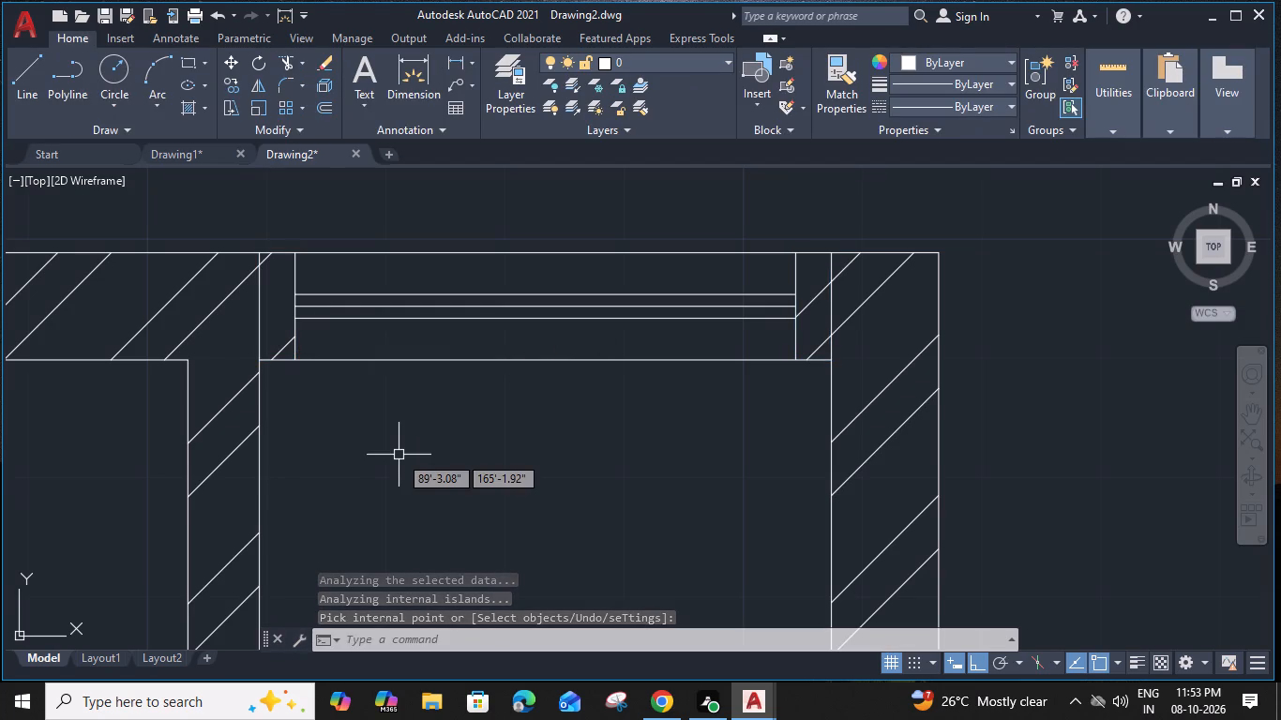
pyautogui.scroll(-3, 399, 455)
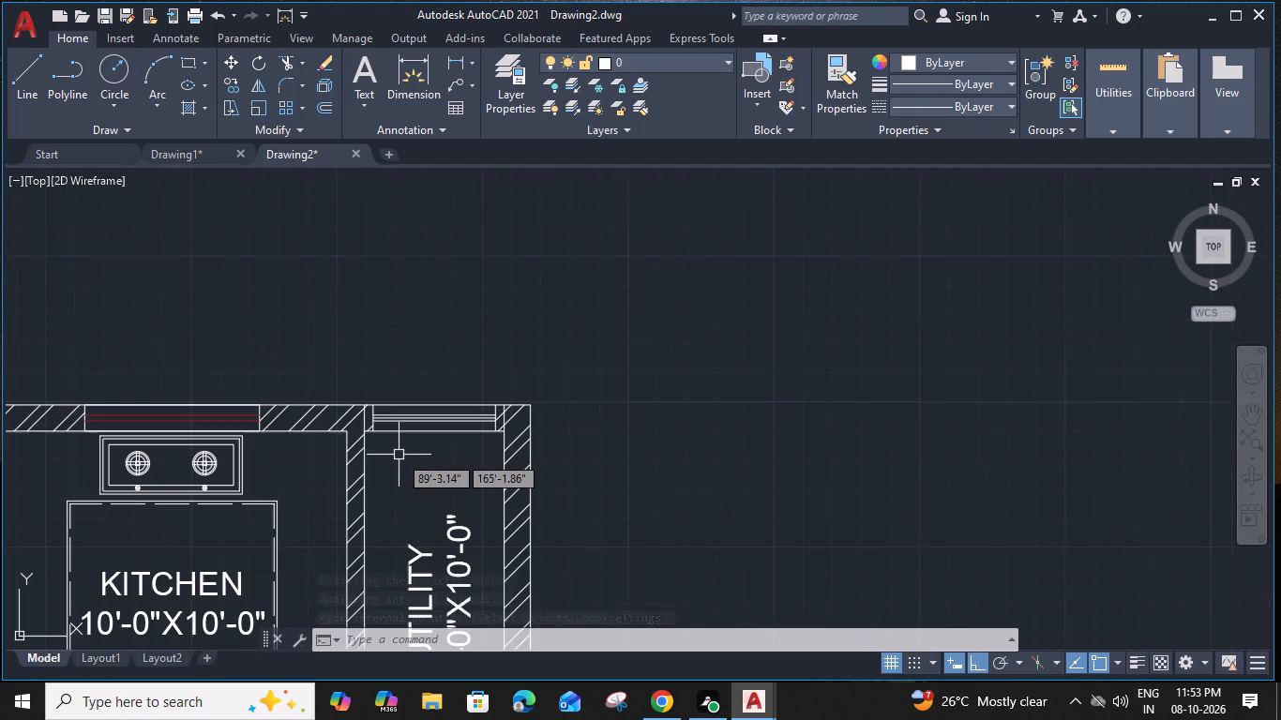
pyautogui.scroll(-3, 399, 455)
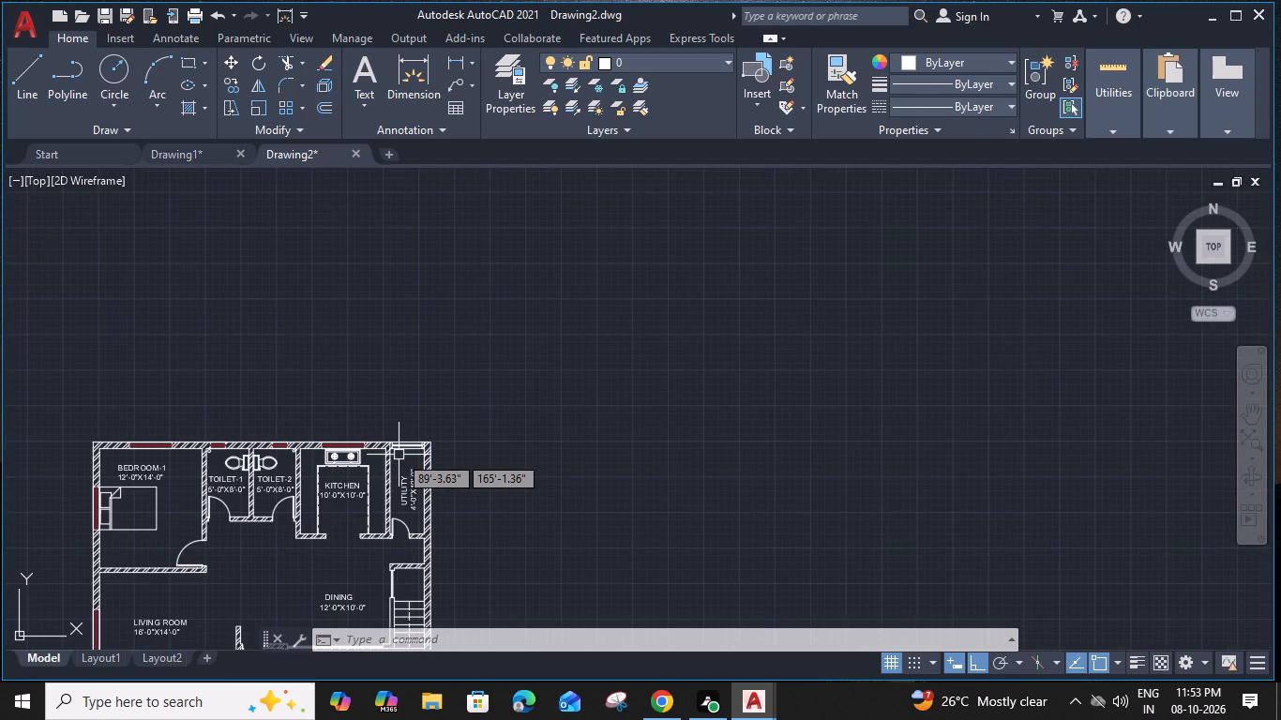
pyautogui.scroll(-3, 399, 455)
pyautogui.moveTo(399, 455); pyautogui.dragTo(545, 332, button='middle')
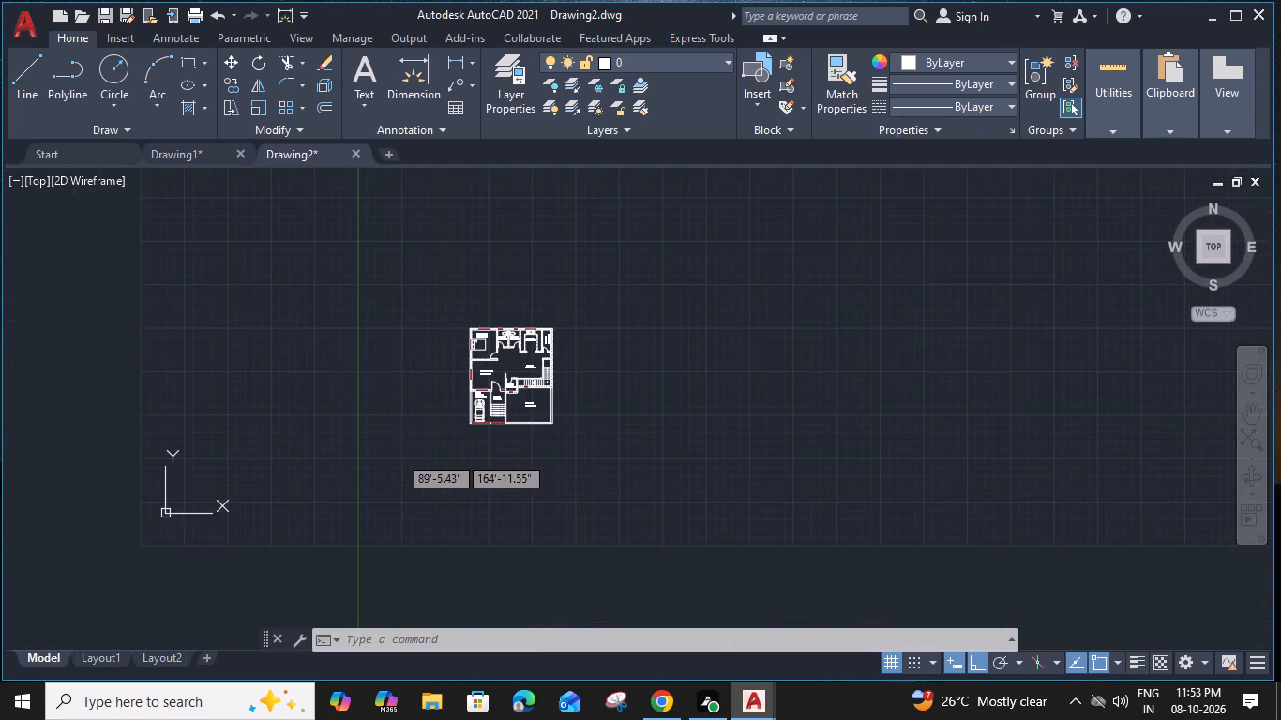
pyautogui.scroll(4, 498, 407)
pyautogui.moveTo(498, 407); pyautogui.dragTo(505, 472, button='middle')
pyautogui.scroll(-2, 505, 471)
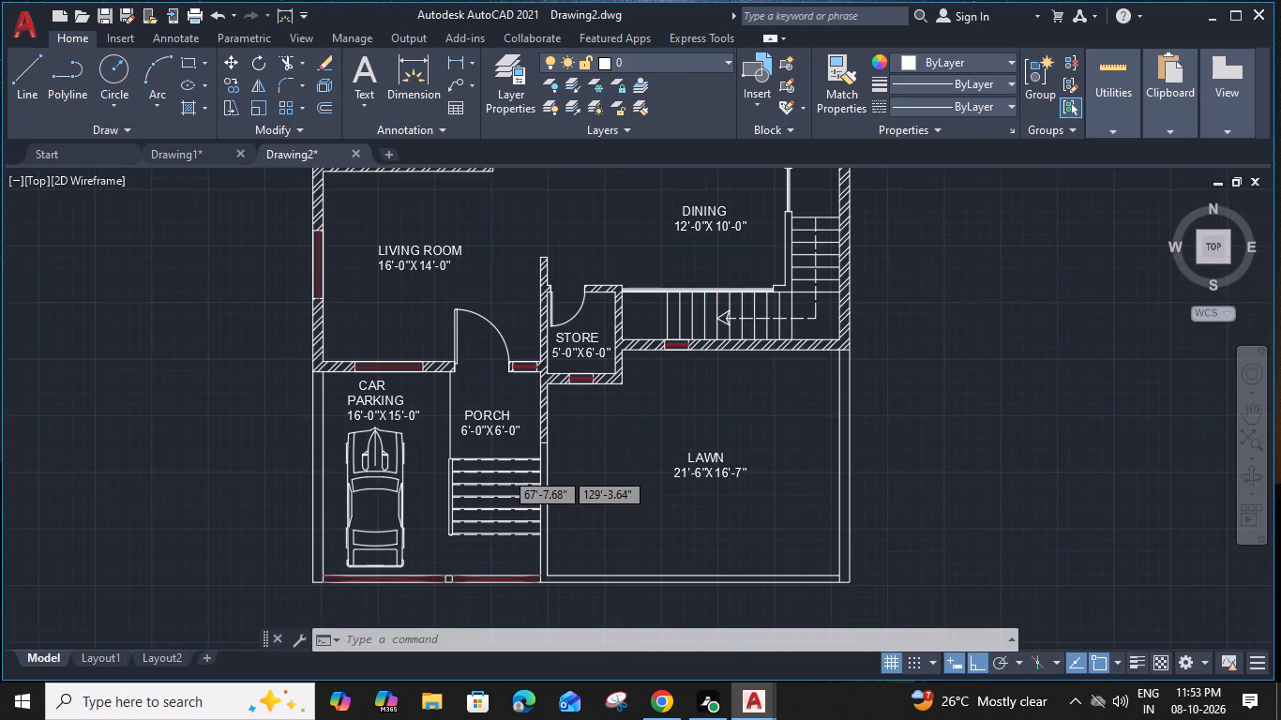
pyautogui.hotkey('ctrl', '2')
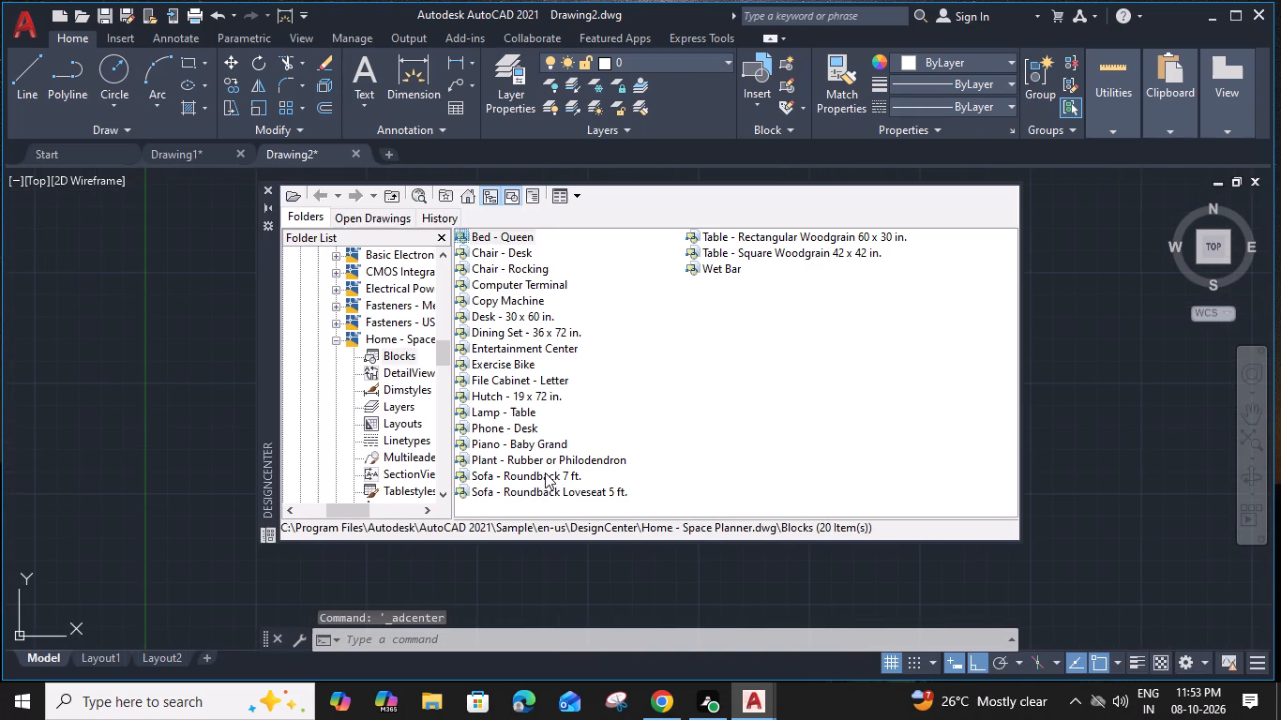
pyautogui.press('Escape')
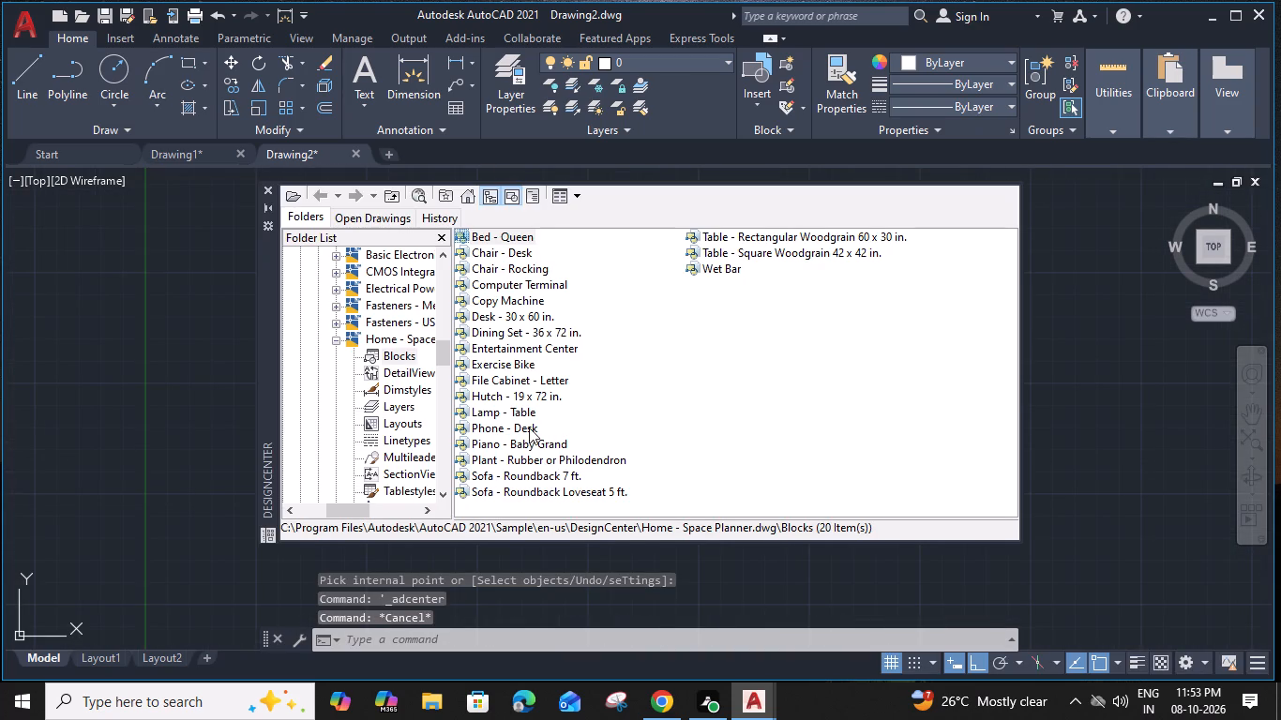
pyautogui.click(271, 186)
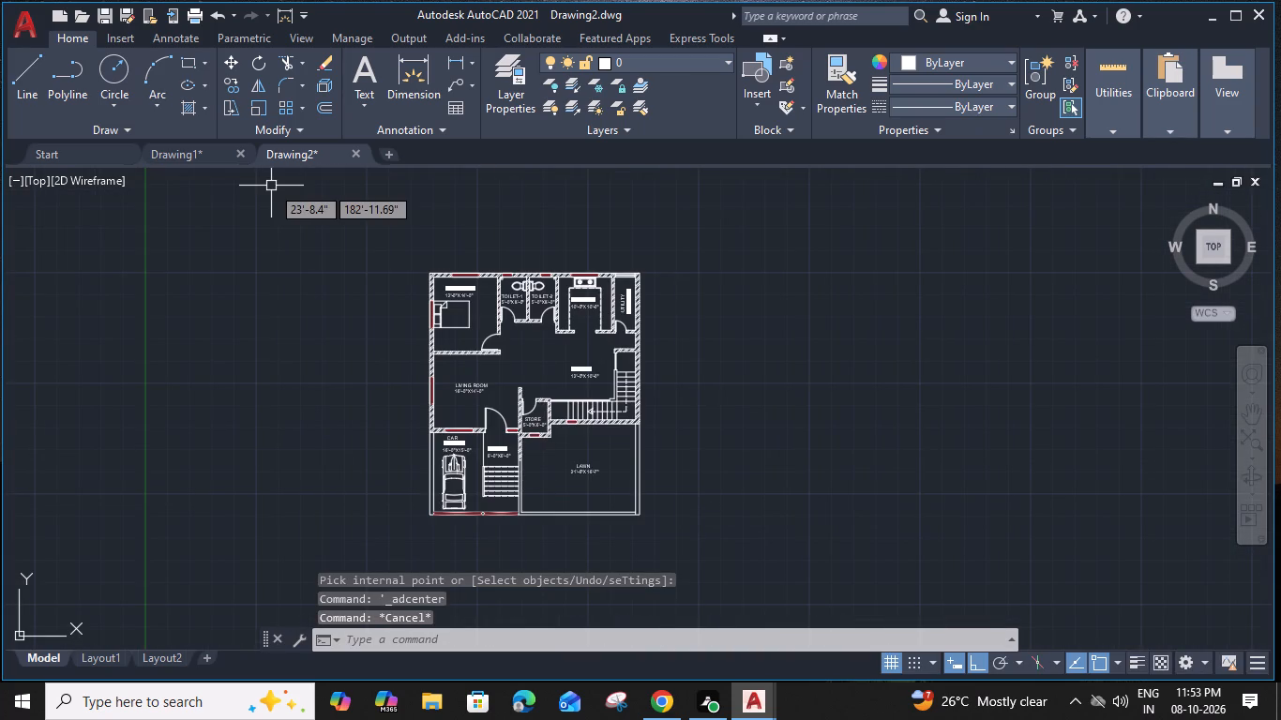
# Insert the Trees - Imperial block into the lawn, beside the LAWN label near the outer side wall.
pyautogui.hotkey('ctrl', '3')
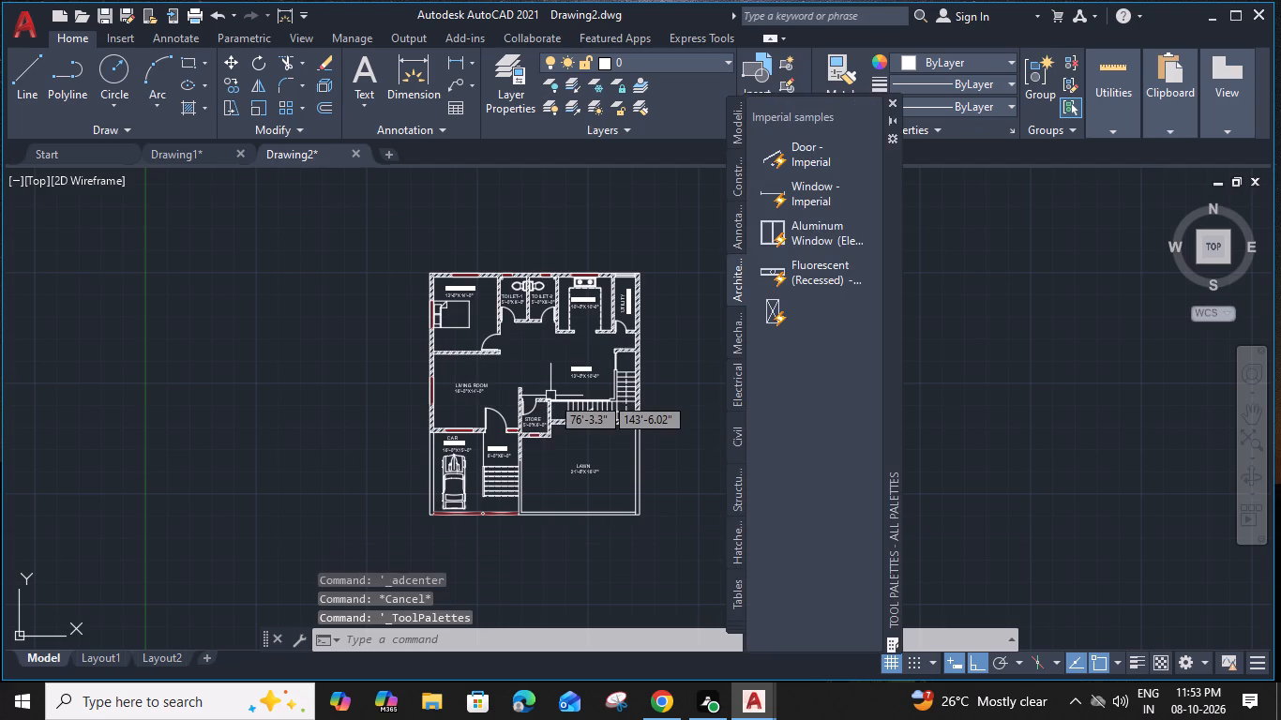
pyautogui.click(776, 388)
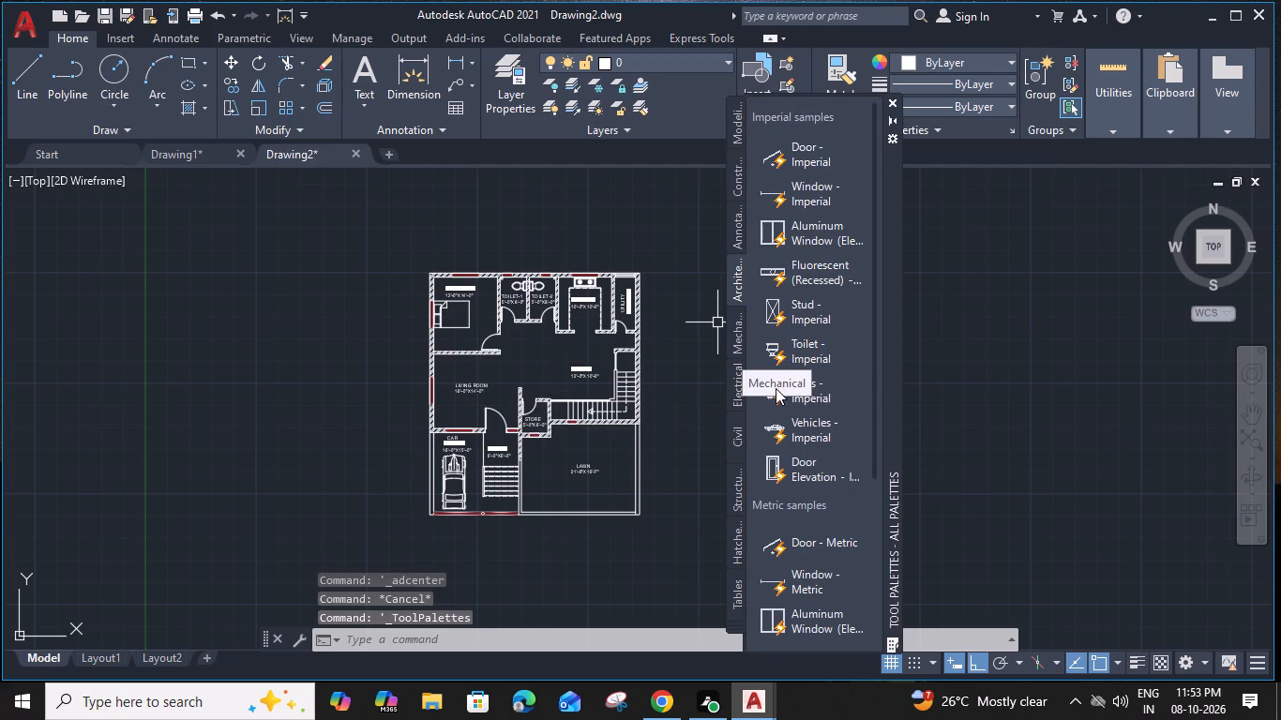
pyautogui.moveTo(776, 394); pyautogui.dragTo(702, 407)
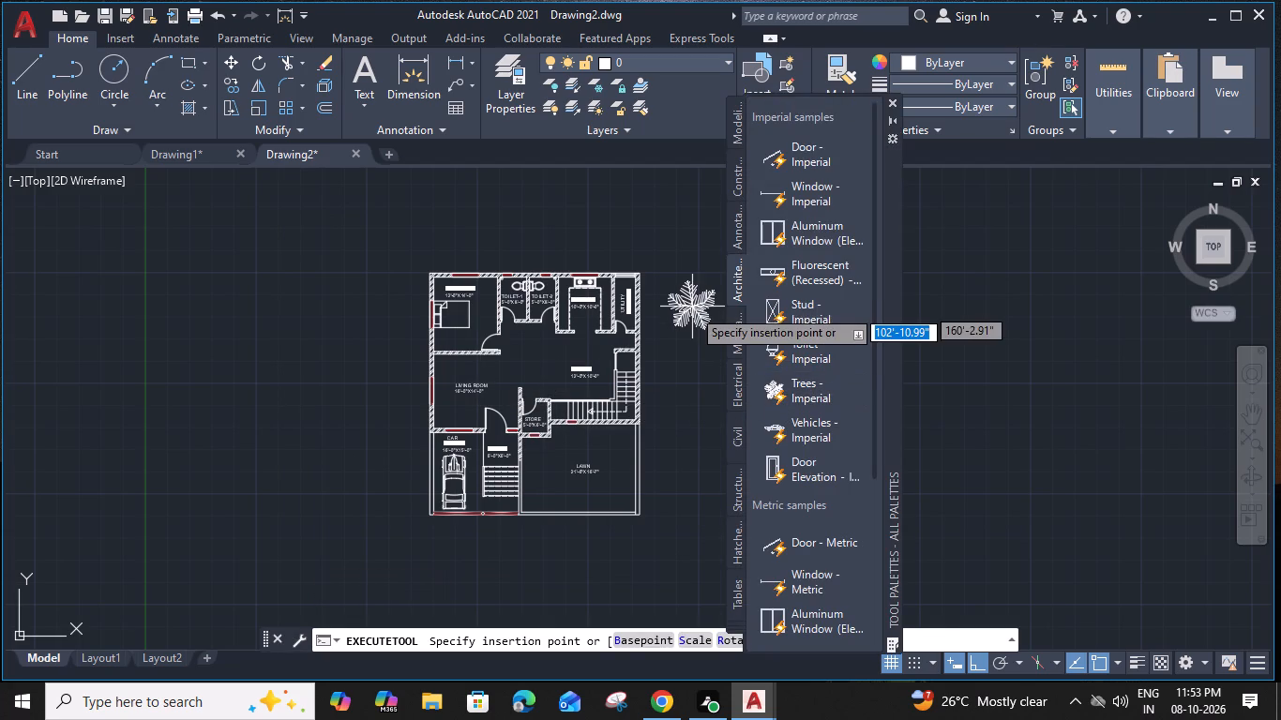
pyautogui.click(615, 453)
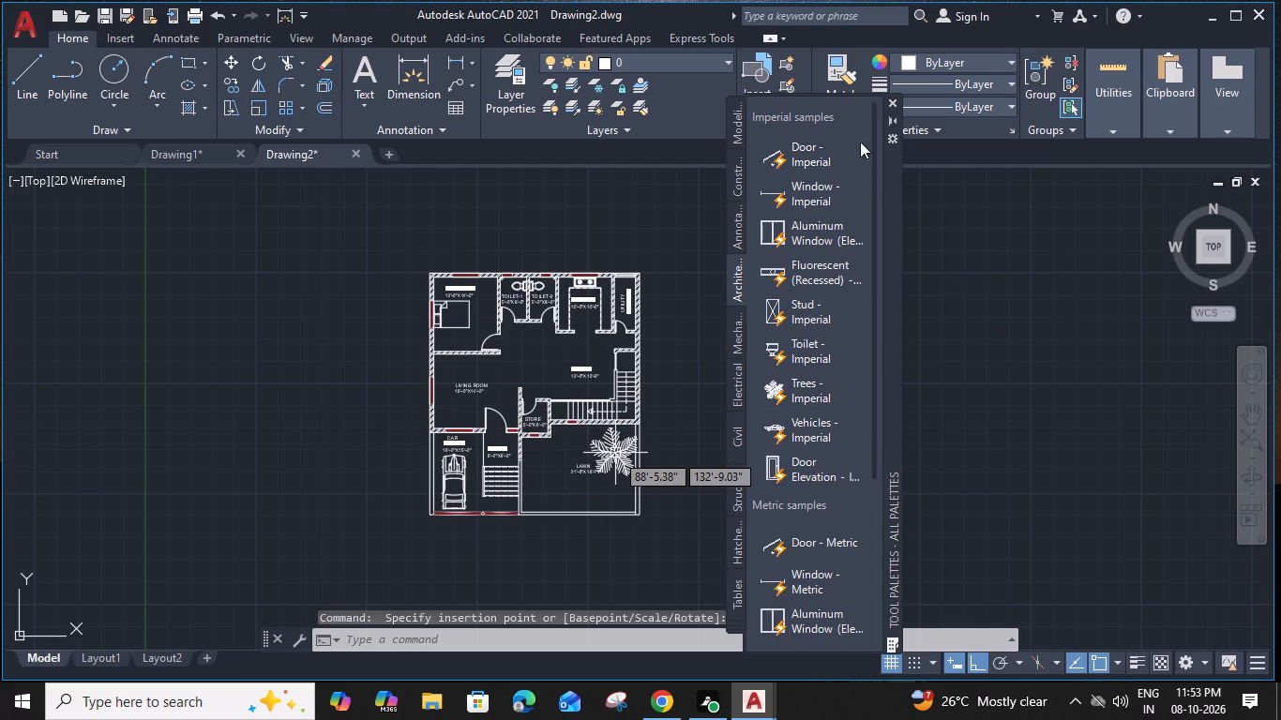
pyautogui.click(892, 101)
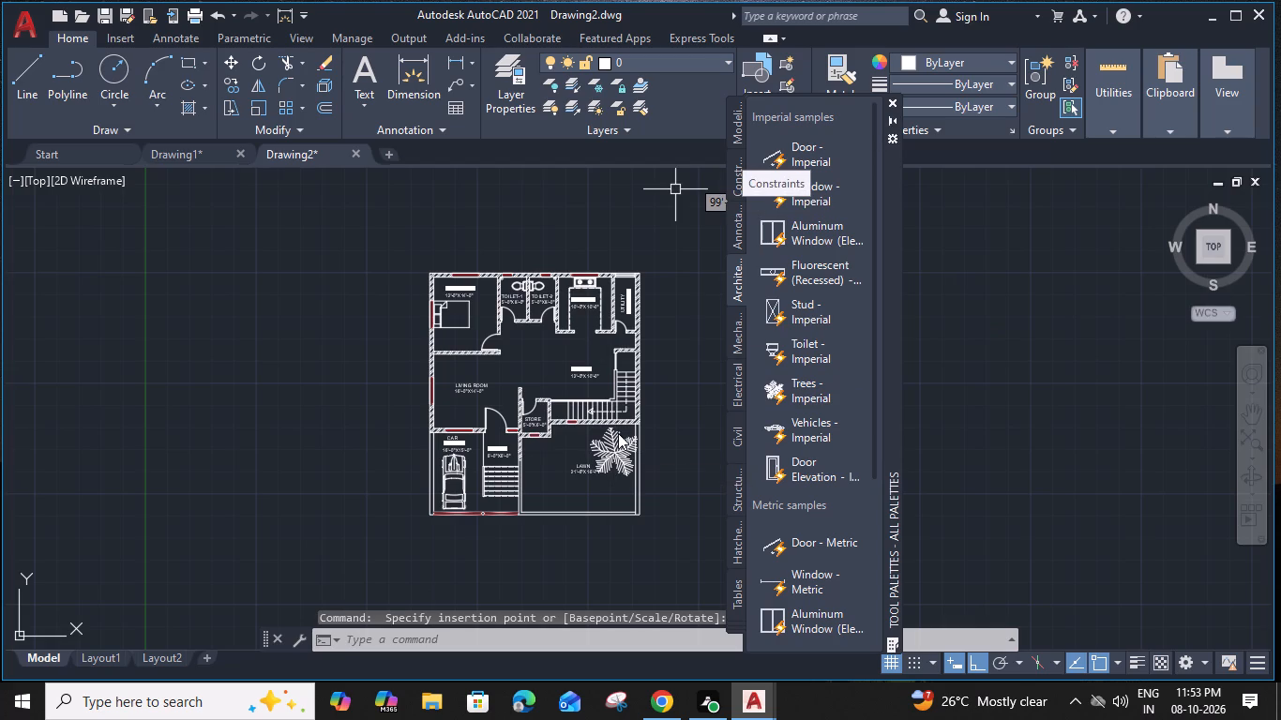
# Scale the lawn tree down freehand to well under half its size, using a base point just above its centre.
pyautogui.scroll(3, 610, 445)
pyautogui.click(621, 462)
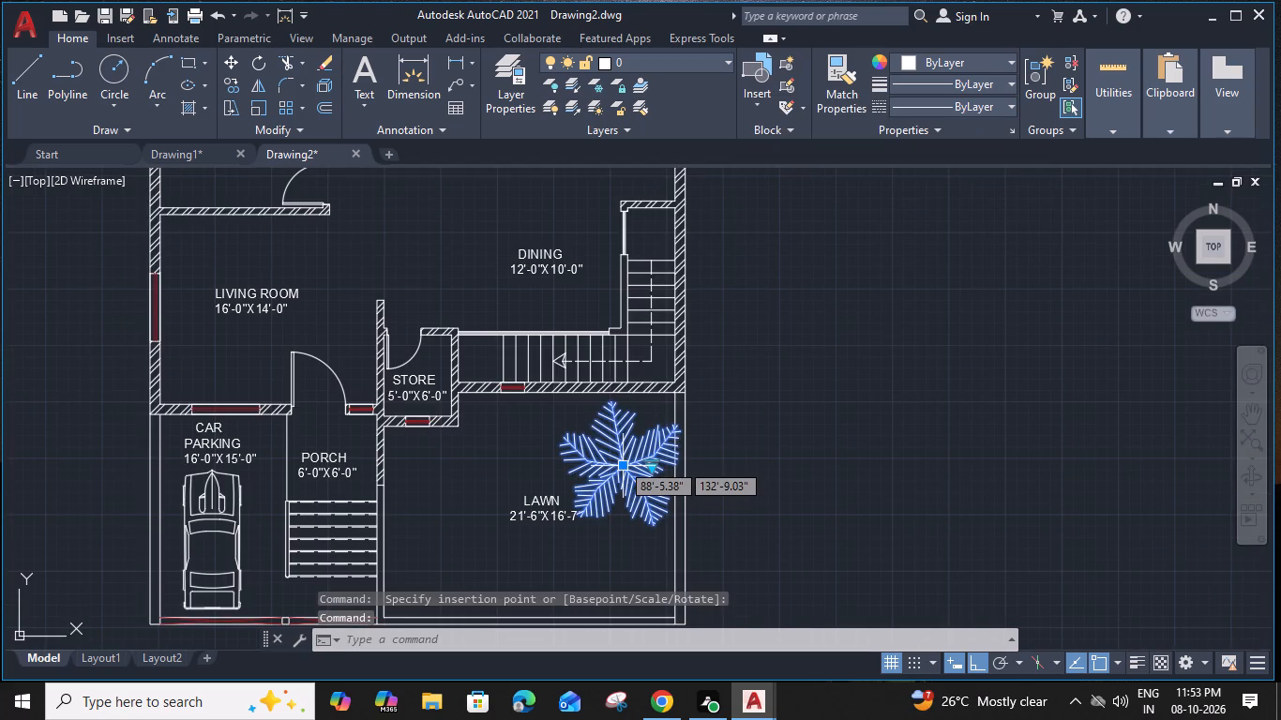
pyautogui.write('SC')
pyautogui.press('space')
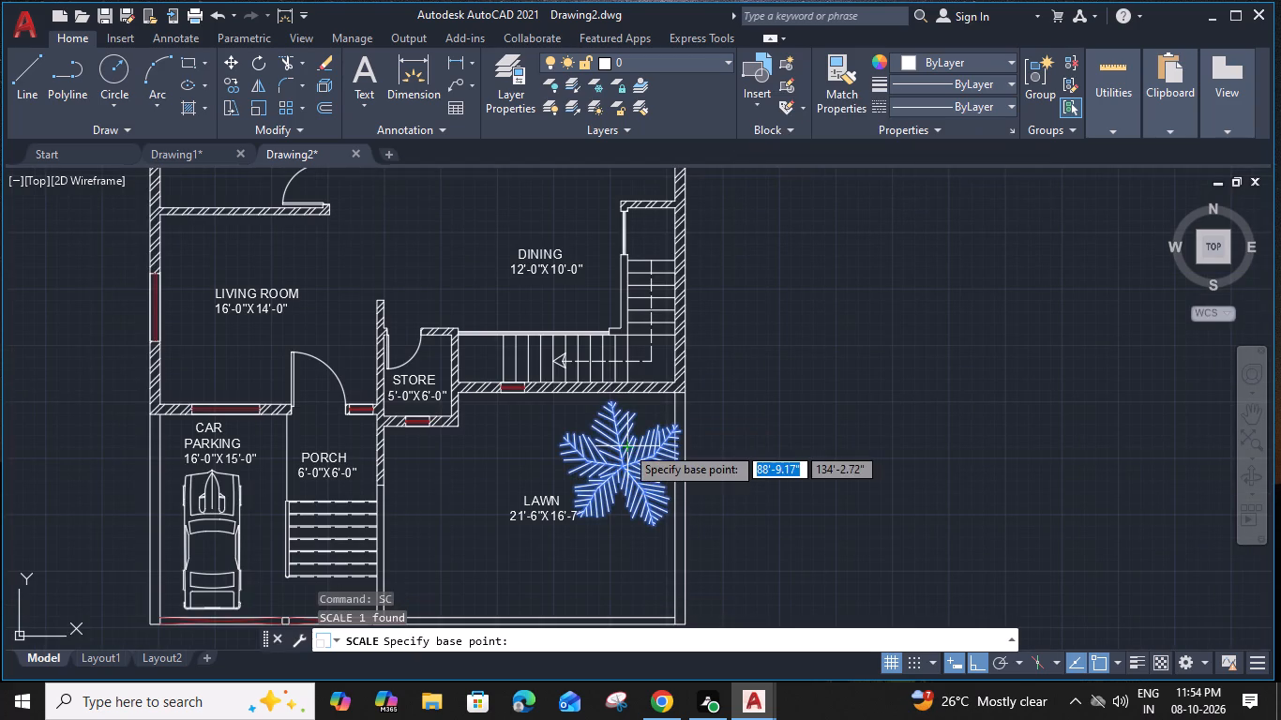
pyautogui.click(624, 445)
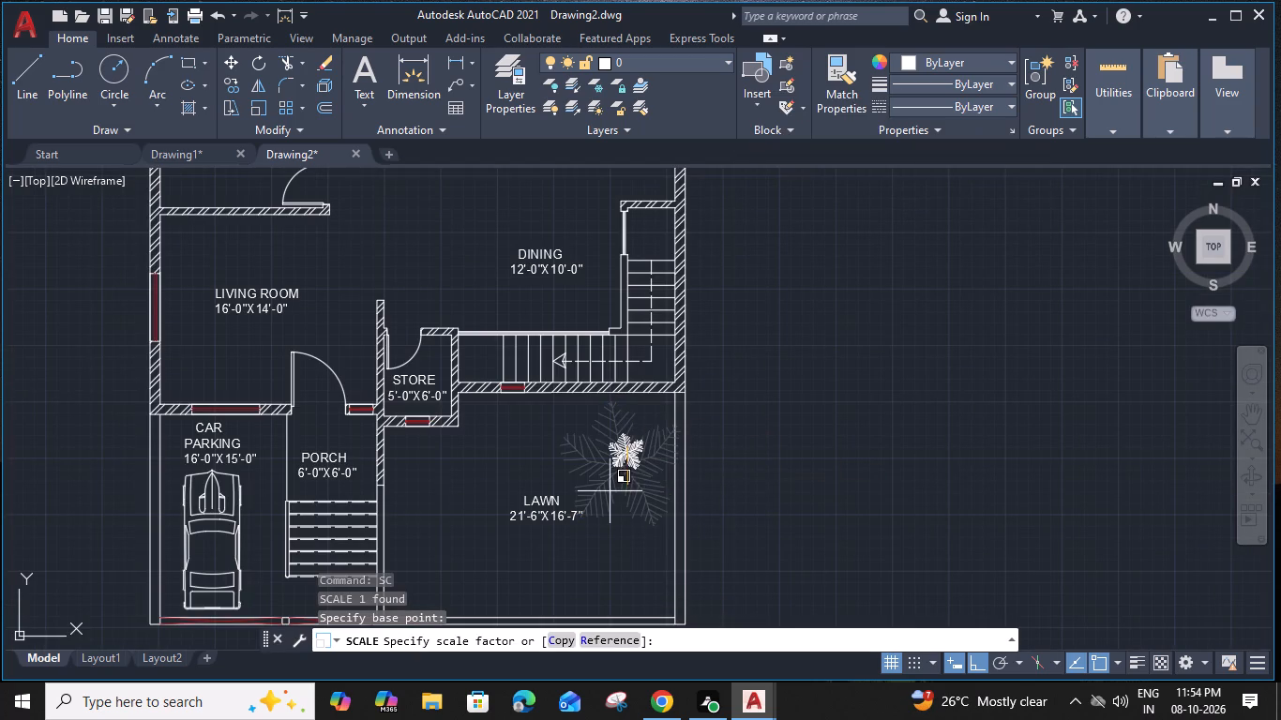
pyautogui.click(609, 498)
pyautogui.moveTo(609, 492); pyautogui.dragTo(607, 385, button='middle')
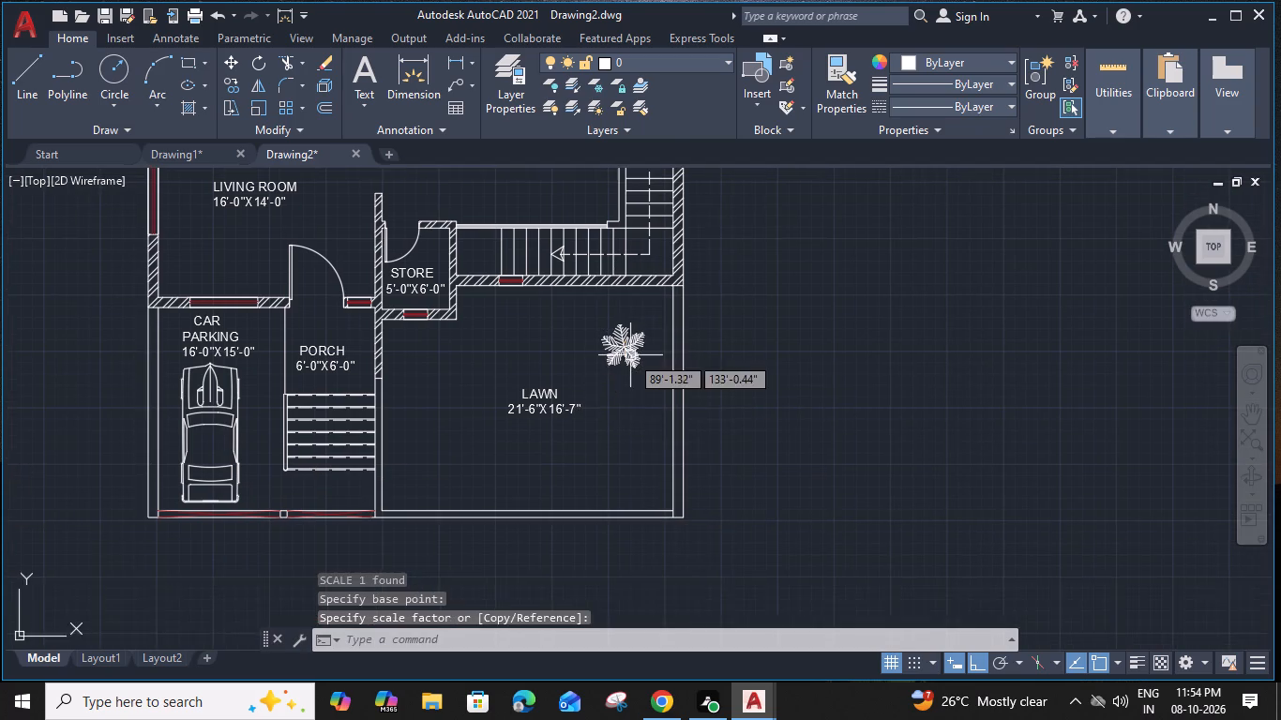
# Move the lawn tree into the lawn's front corner, against the outer side wall and the front boundary wall.
pyautogui.scroll(2, 630, 355)
pyautogui.click(631, 357)
pyautogui.write('M')
pyautogui.press('space')
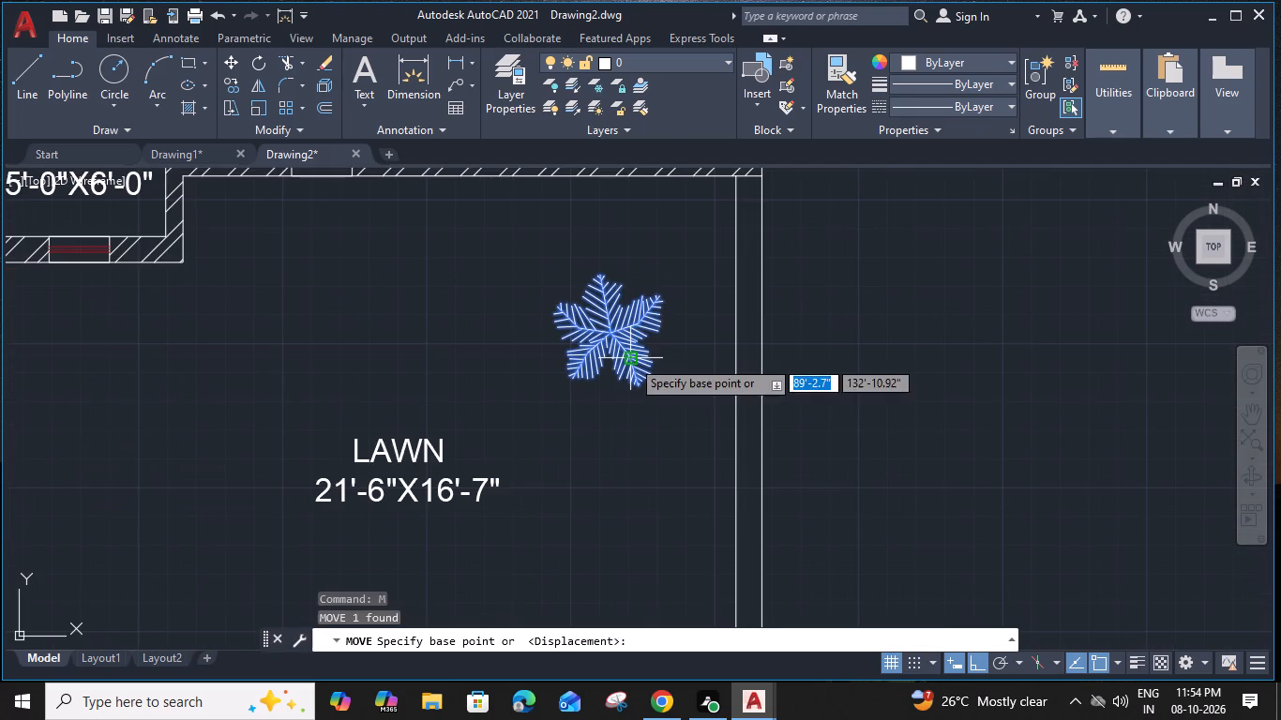
pyautogui.click(636, 389)
pyautogui.scroll(-3, 636, 391)
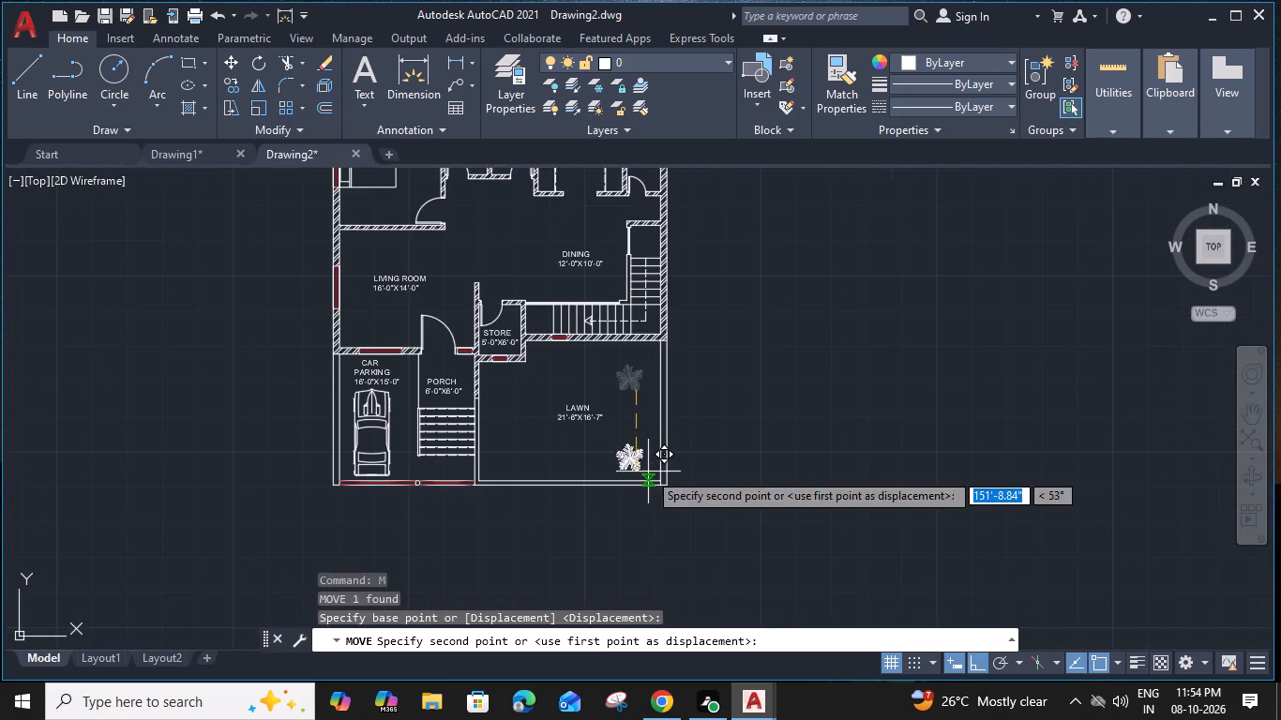
pyautogui.moveTo(649, 472); pyautogui.dragTo(651, 424, button='middle')
pyautogui.scroll(3, 653, 427)
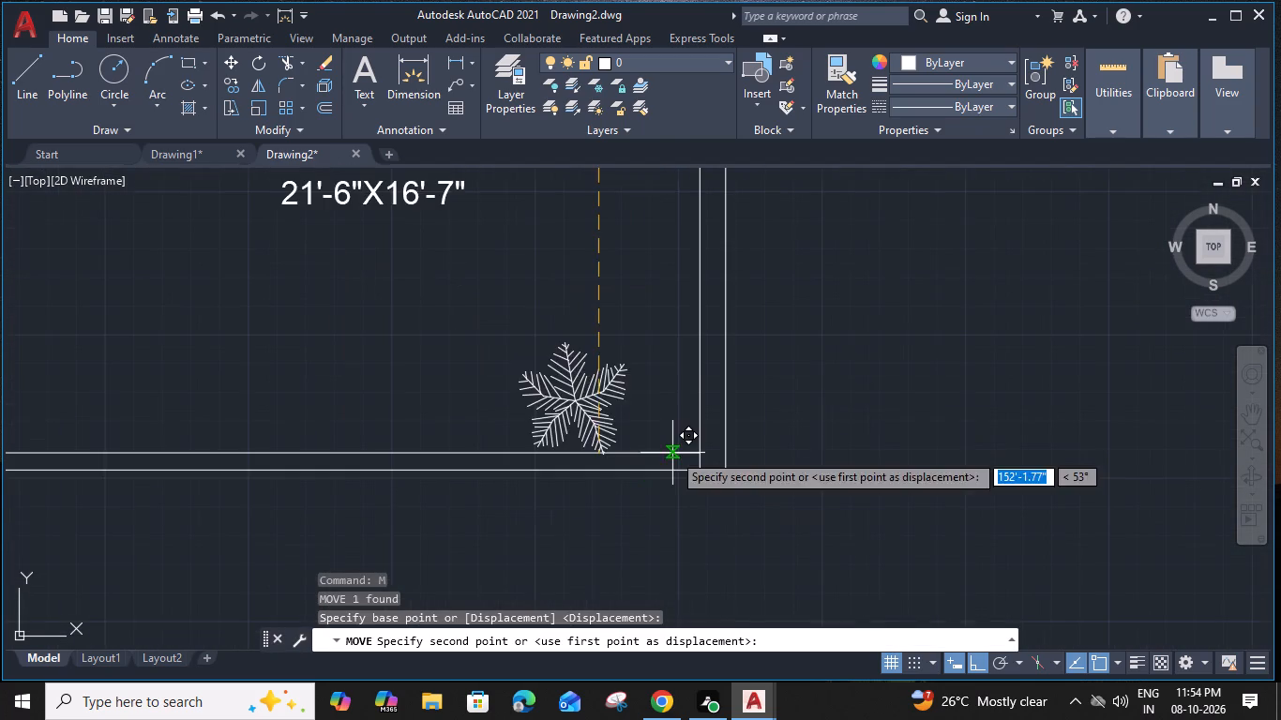
pyautogui.click(672, 453)
# Copy the corner tree four times in a straight row along the outer side wall, up to the staircase wall.
pyautogui.click(632, 414)
pyautogui.write('CO')
pyautogui.press('space')
pyautogui.click(638, 351)
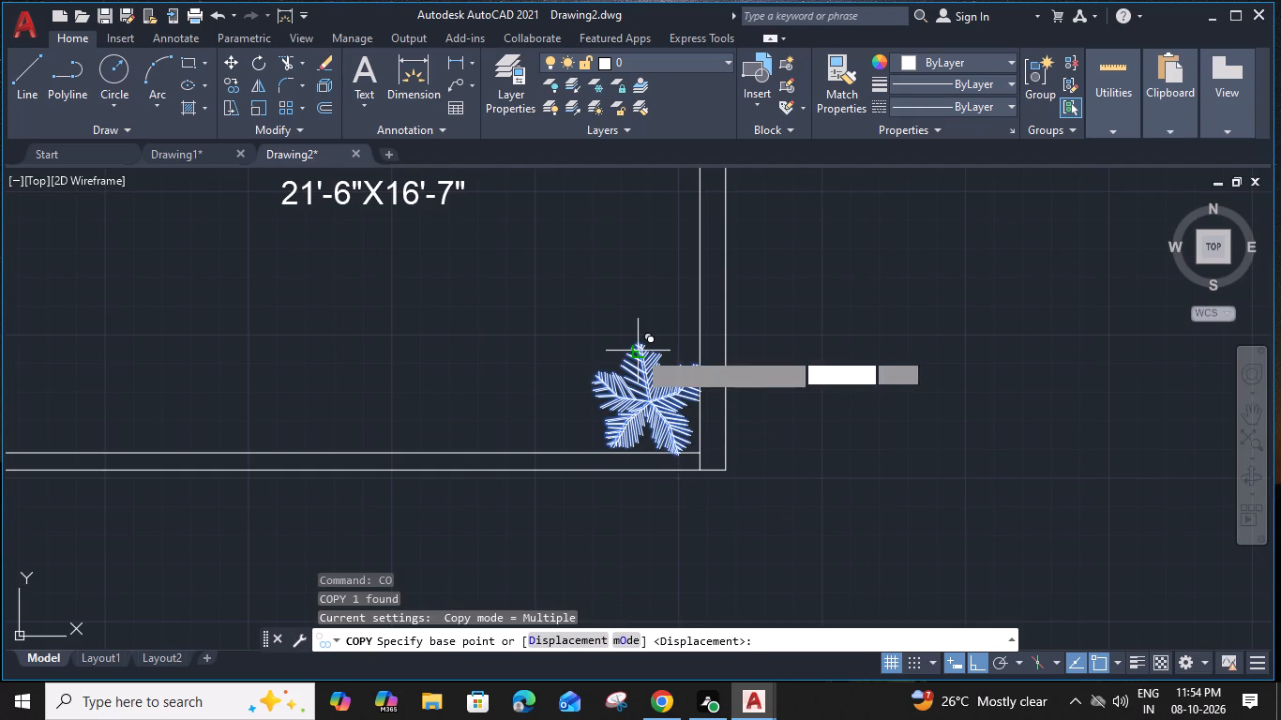
pyautogui.click(638, 227)
pyautogui.moveTo(638, 228); pyautogui.dragTo(611, 386, button='middle')
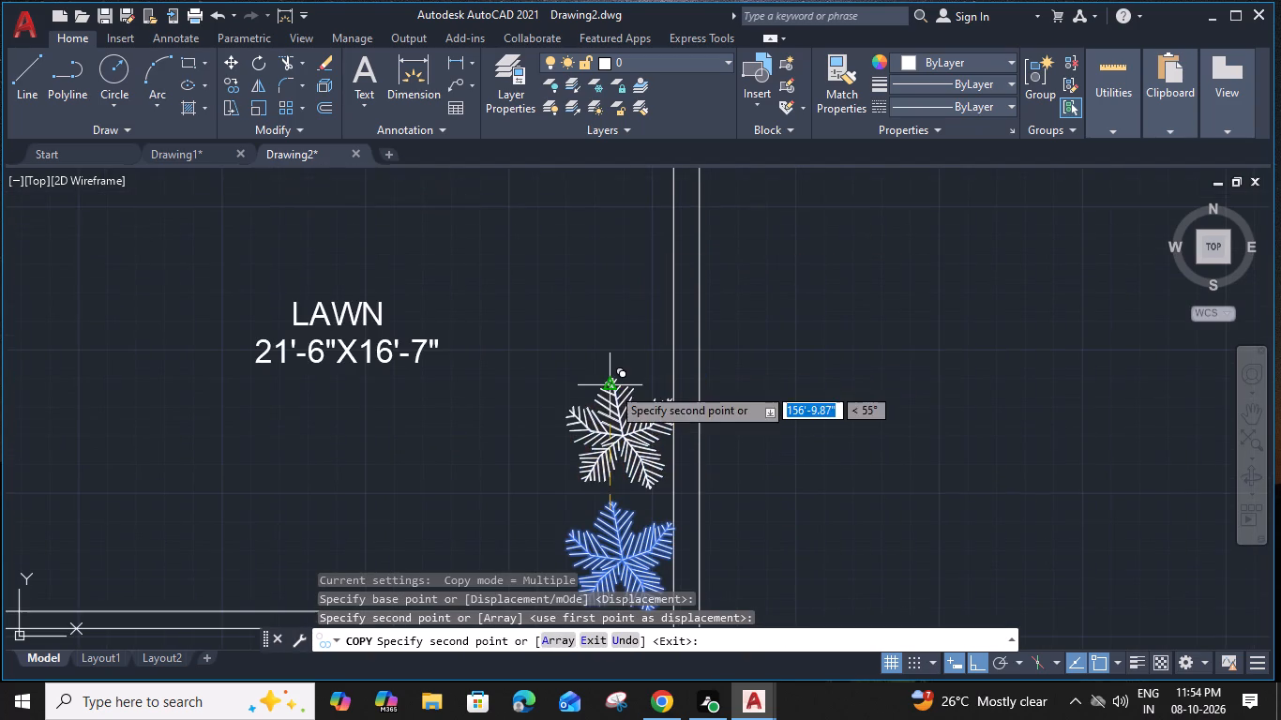
pyautogui.click(603, 276)
pyautogui.moveTo(605, 267); pyautogui.dragTo(605, 269, button='middle')
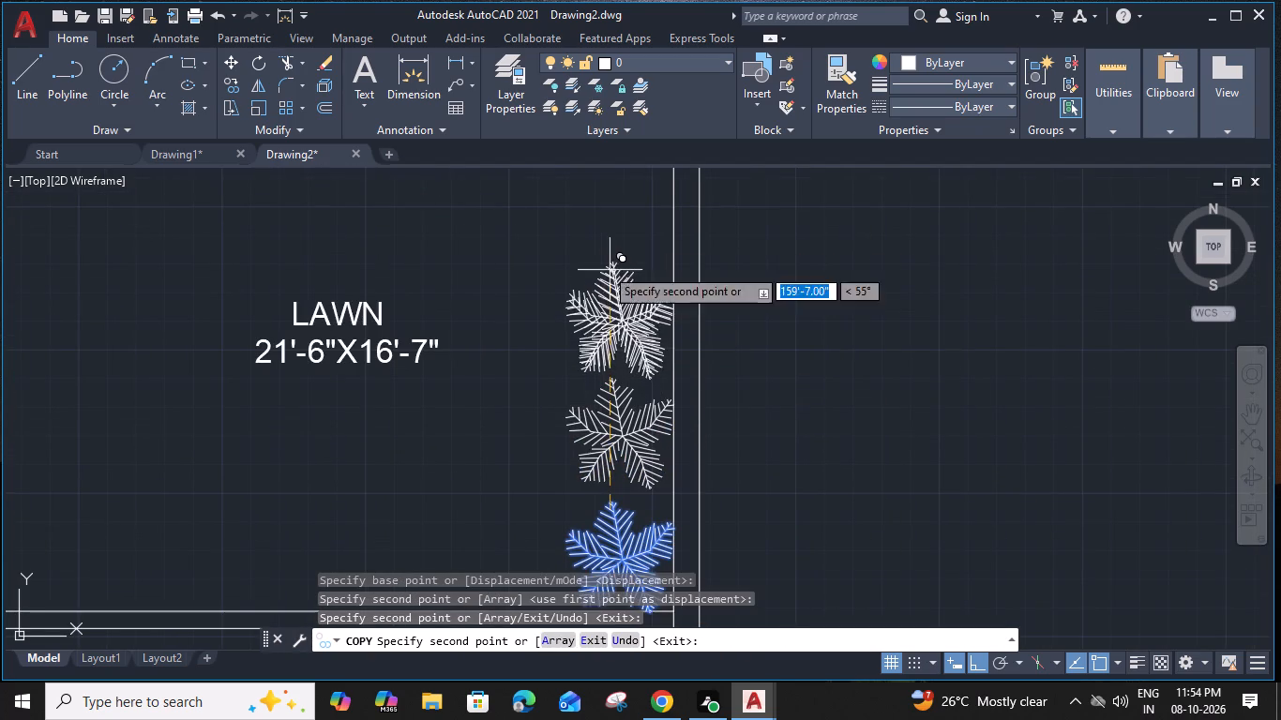
pyautogui.moveTo(605, 269); pyautogui.dragTo(577, 404, button='middle')
pyautogui.click(576, 308)
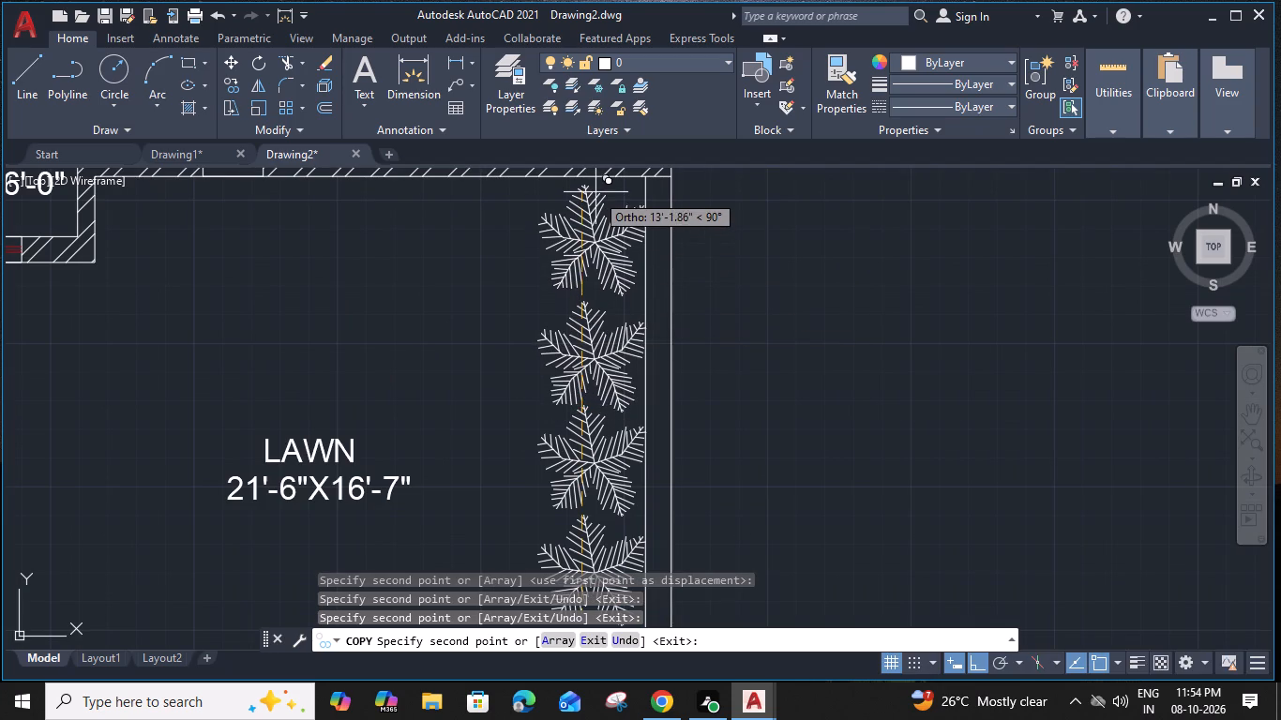
pyautogui.click(595, 199)
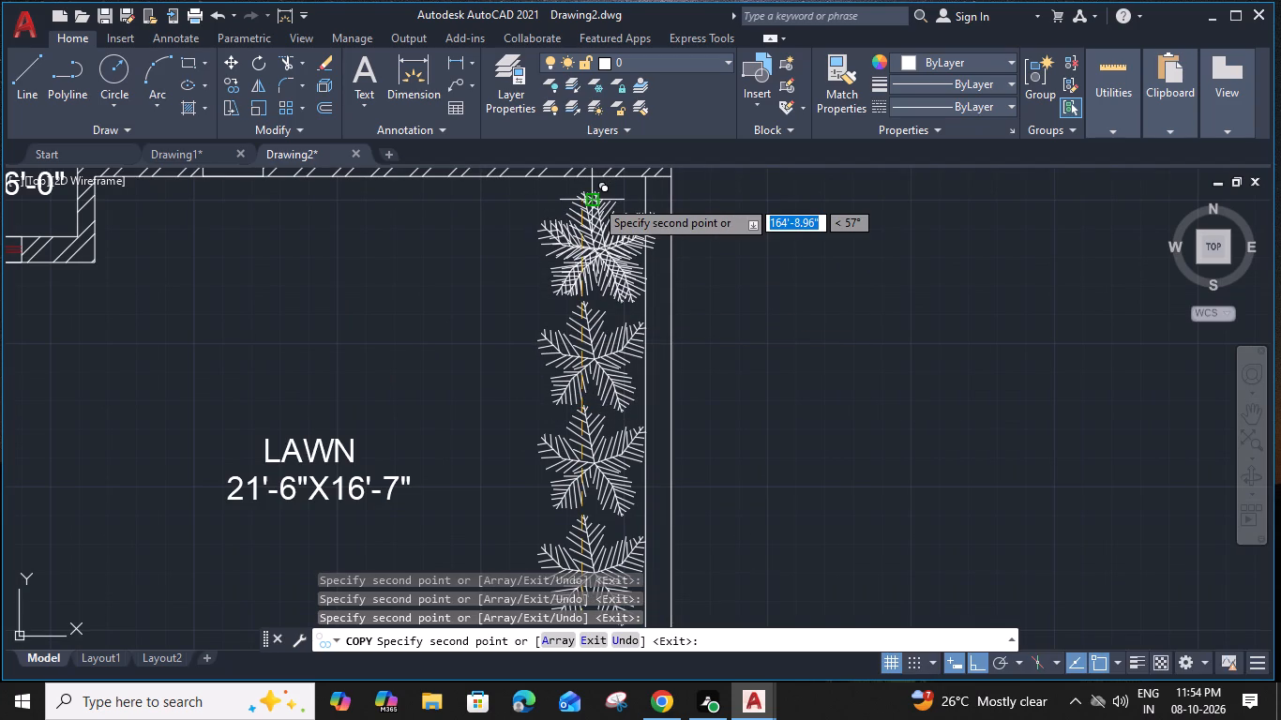
pyautogui.press('Escape')
# Copy the row's tree nearest the staircase wall straight across the lawn twice, near the store's outer corner and at the store's window.
pyautogui.scroll(-2, 515, 357)
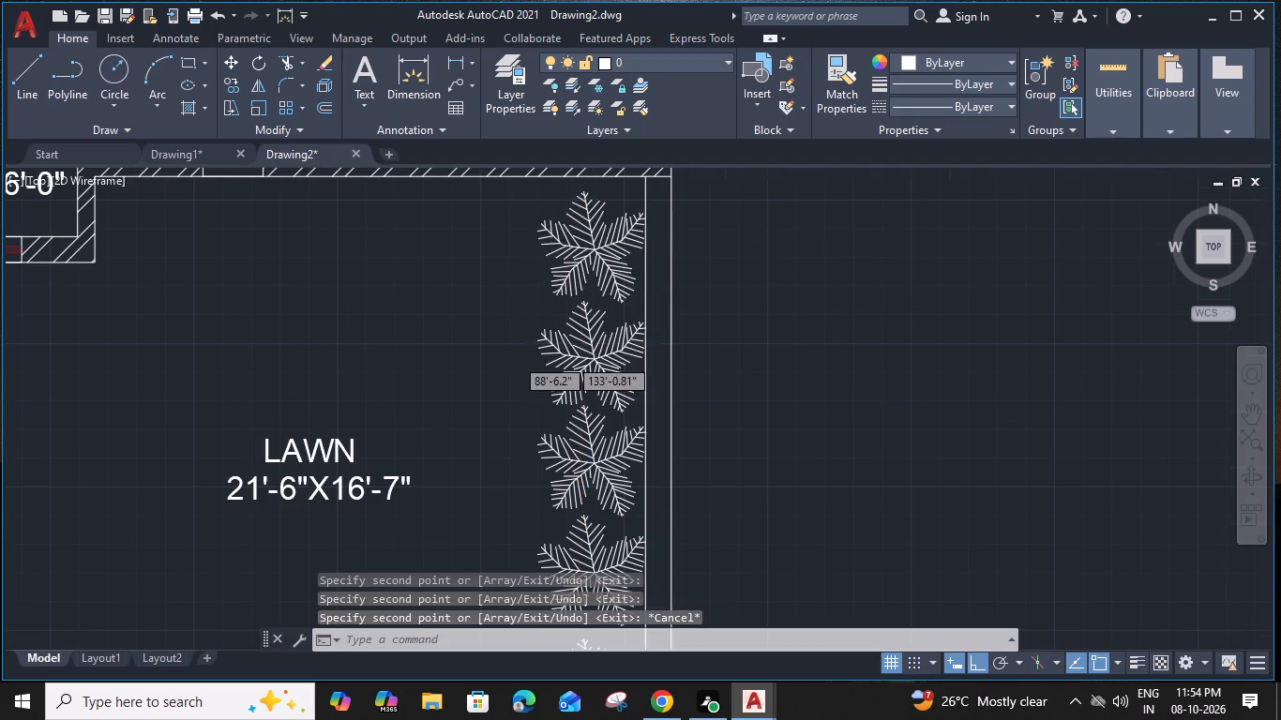
pyautogui.moveTo(513, 402); pyautogui.dragTo(658, 360, button='middle')
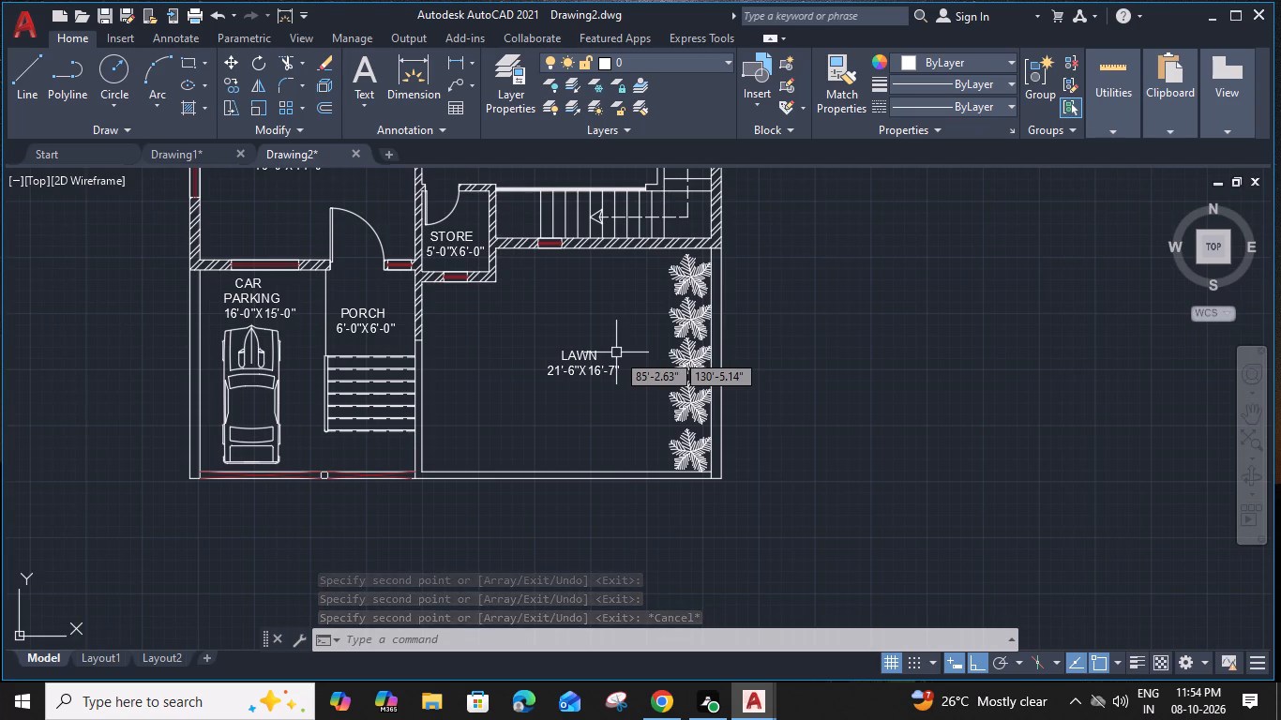
pyautogui.click(675, 290)
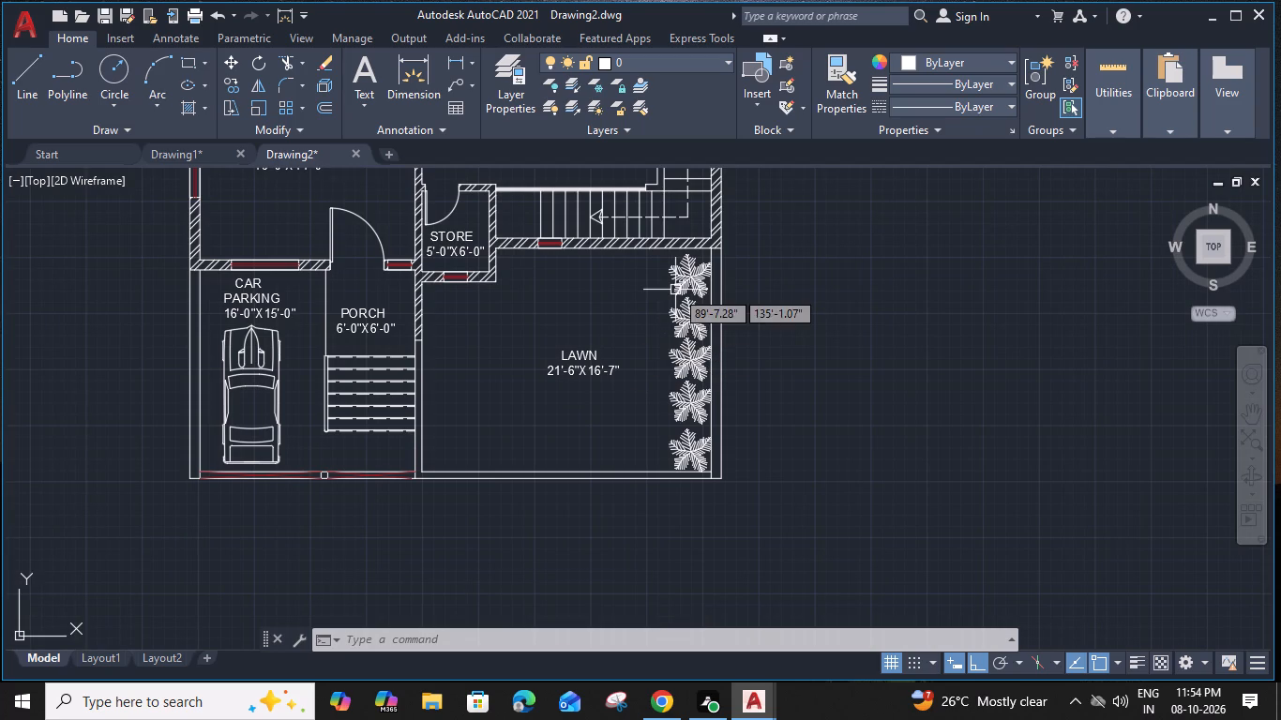
pyautogui.write('CO')
pyautogui.press('space')
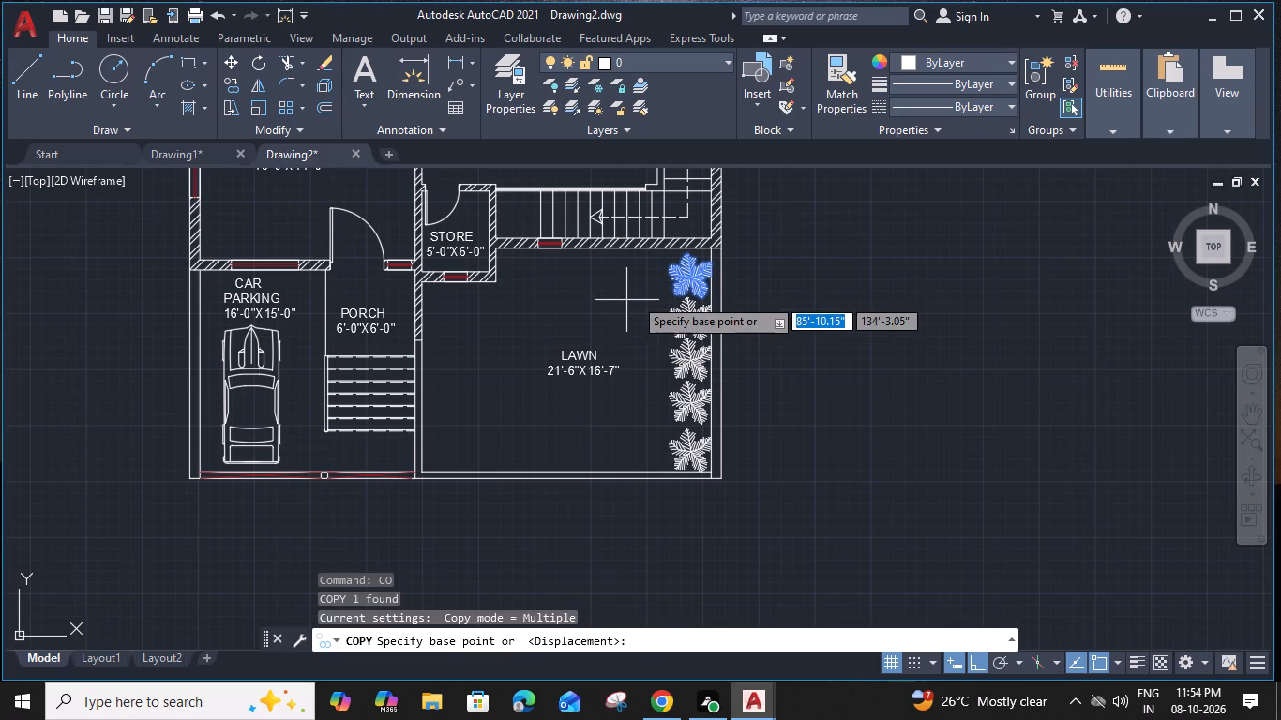
pyautogui.click(674, 291)
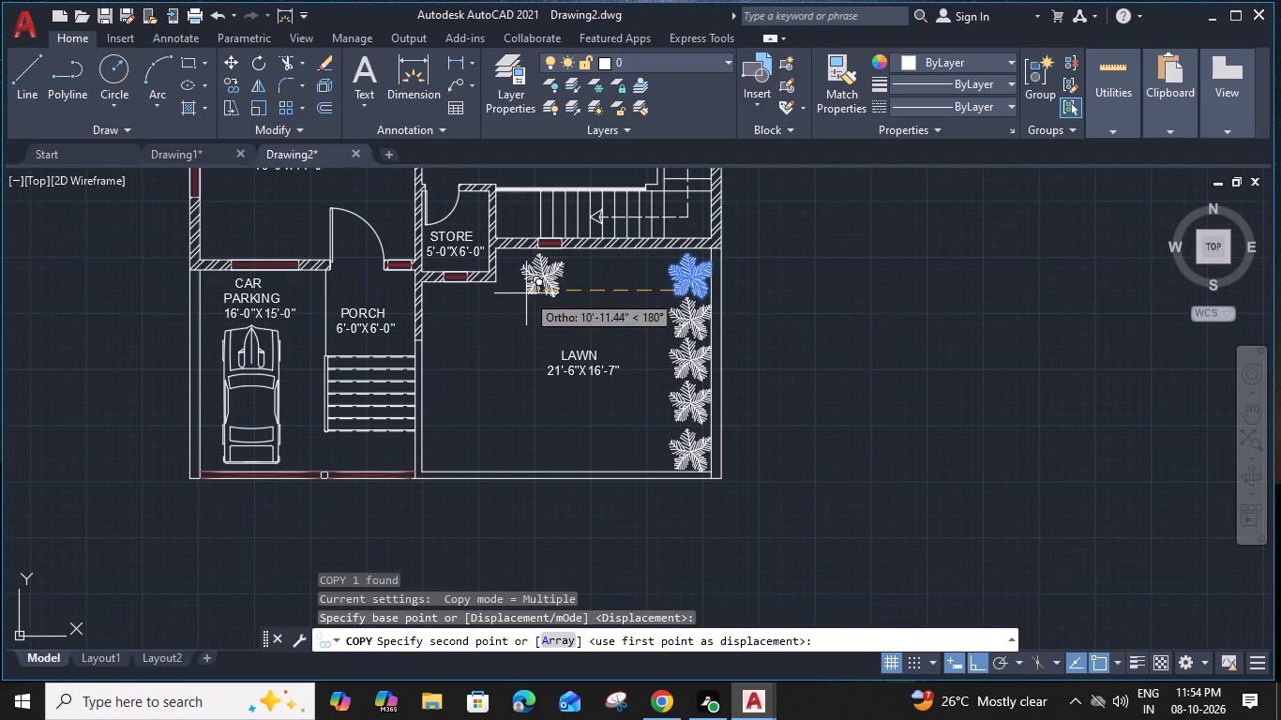
pyautogui.click(518, 298)
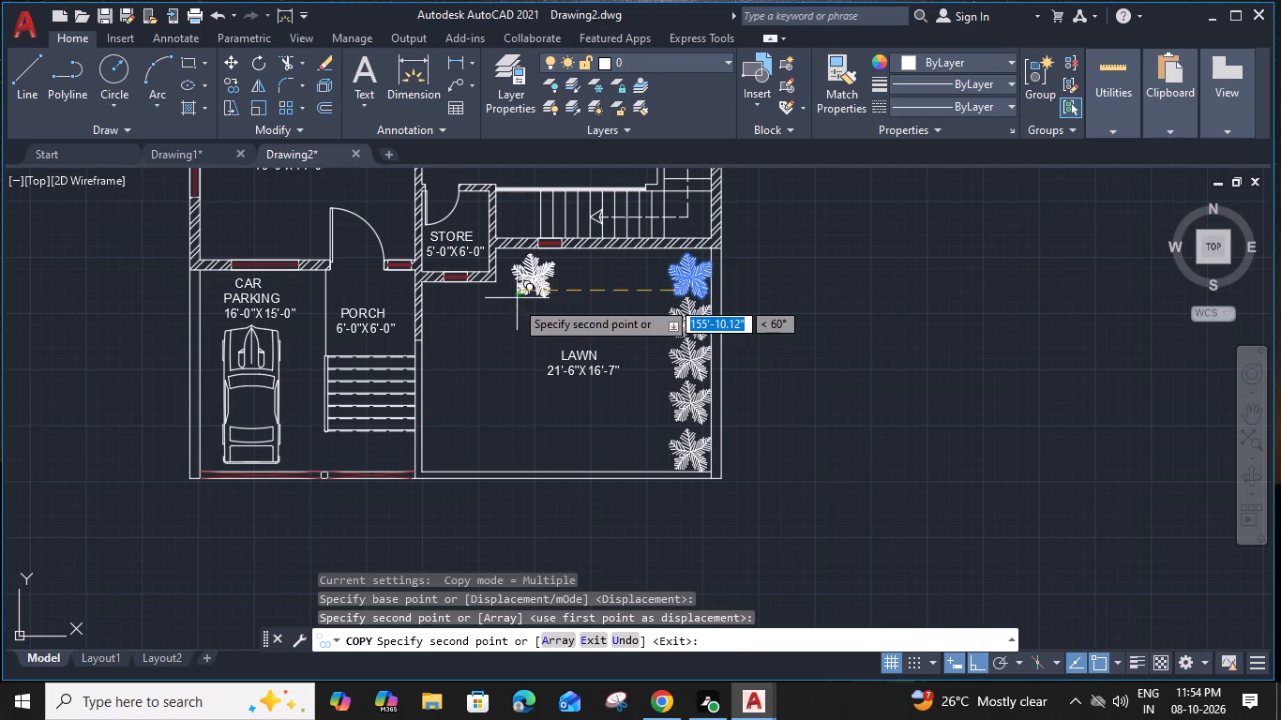
pyautogui.click(444, 337)
pyautogui.press('Escape')
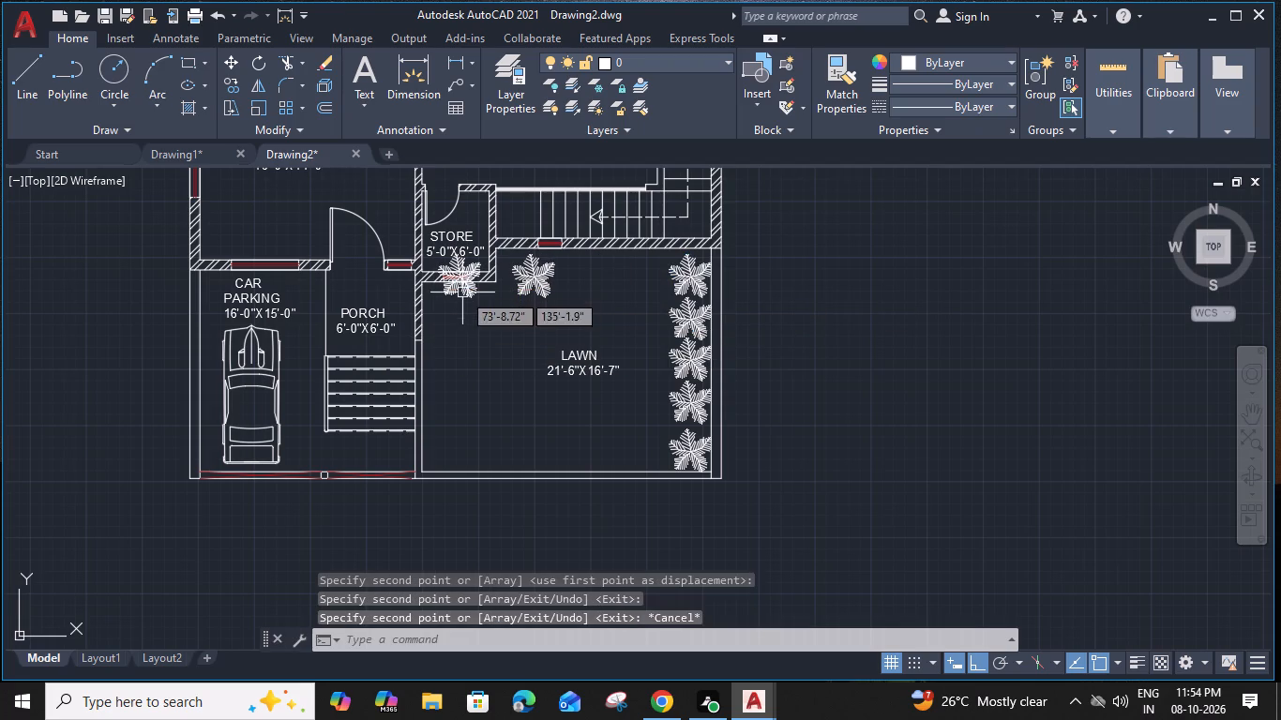
# Move the tree overlapping the store's window wall straight into the lawn, clear of the wall.
pyautogui.click(467, 293)
pyautogui.write('M')
pyautogui.press('space')
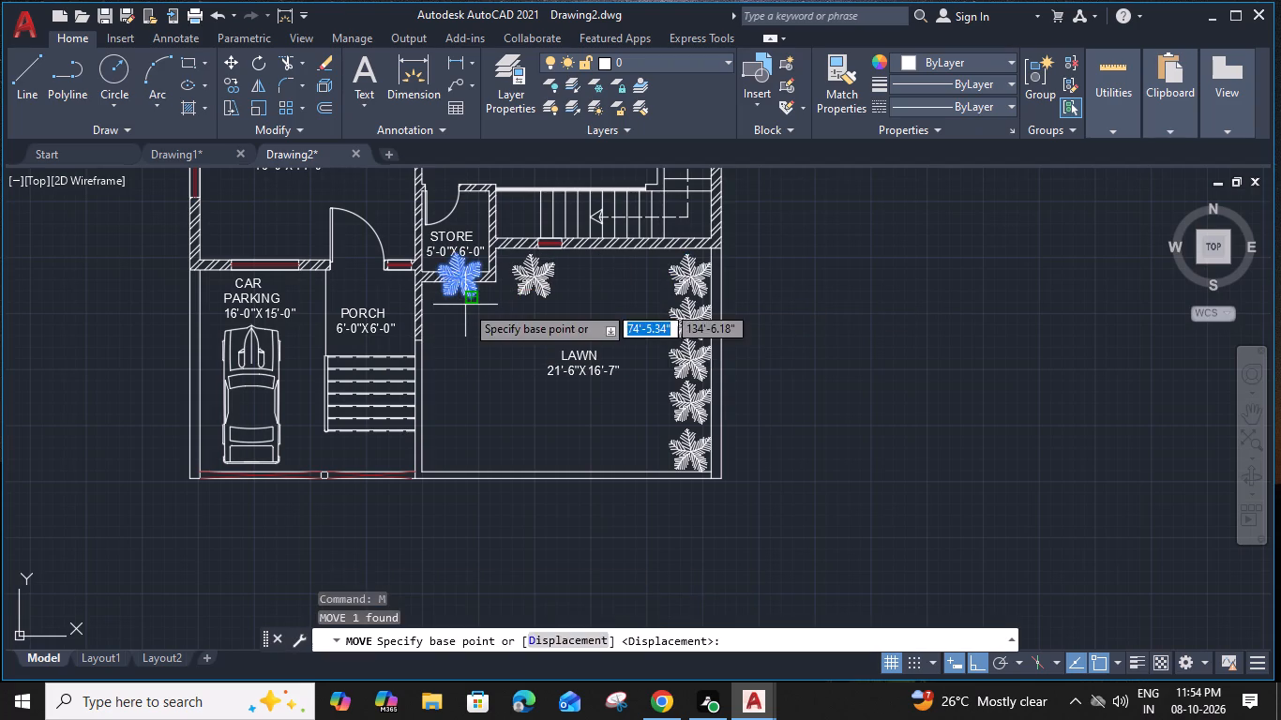
pyautogui.click(465, 305)
pyautogui.click(470, 330)
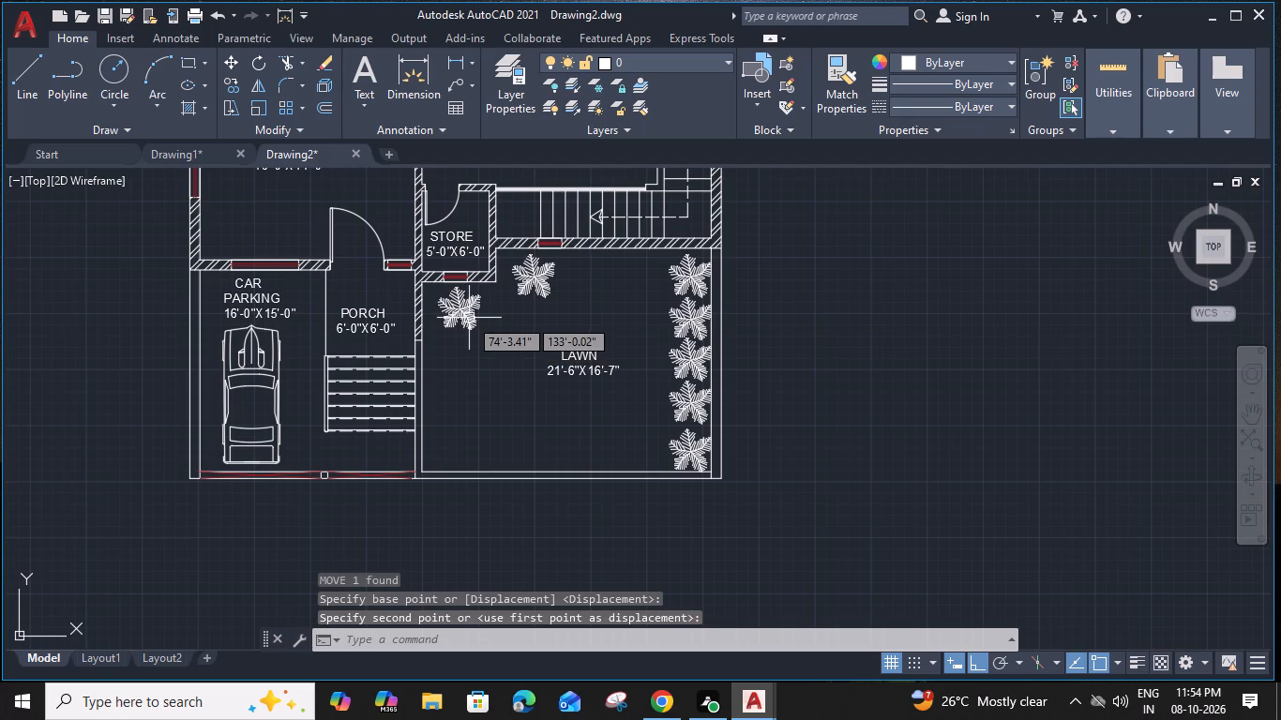
pyautogui.scroll(1, 468, 320)
pyautogui.click(466, 326)
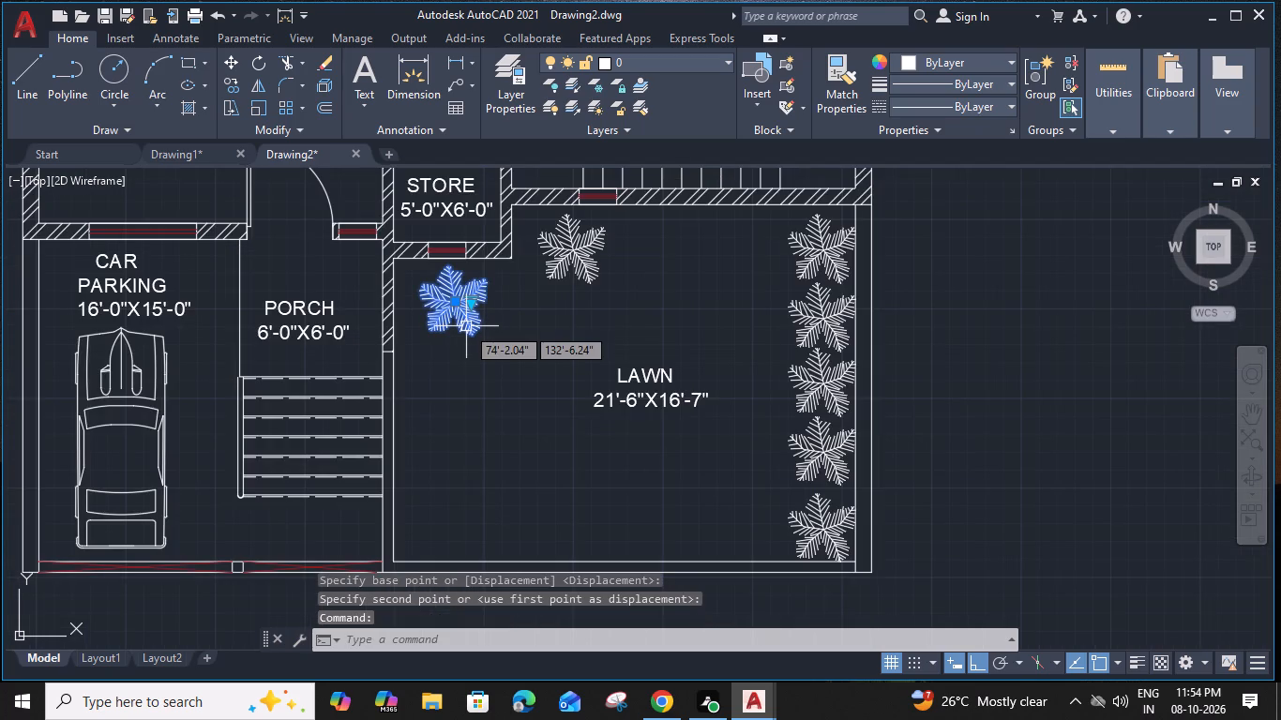
pyautogui.press('m')
pyautogui.press('space')
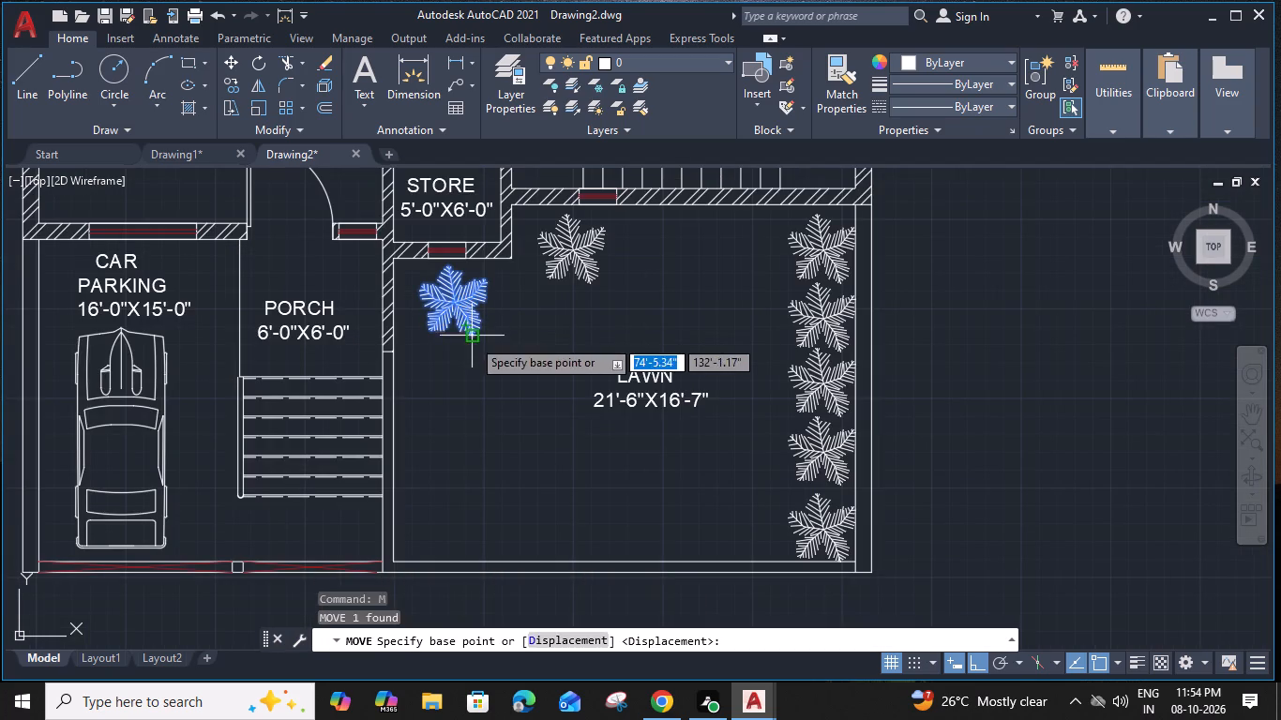
pyautogui.click(472, 338)
pyautogui.click(473, 350)
# Scale the tree below the store's window up freehand by roughly a third, using its lower branch tip as base point.
pyautogui.click(466, 339)
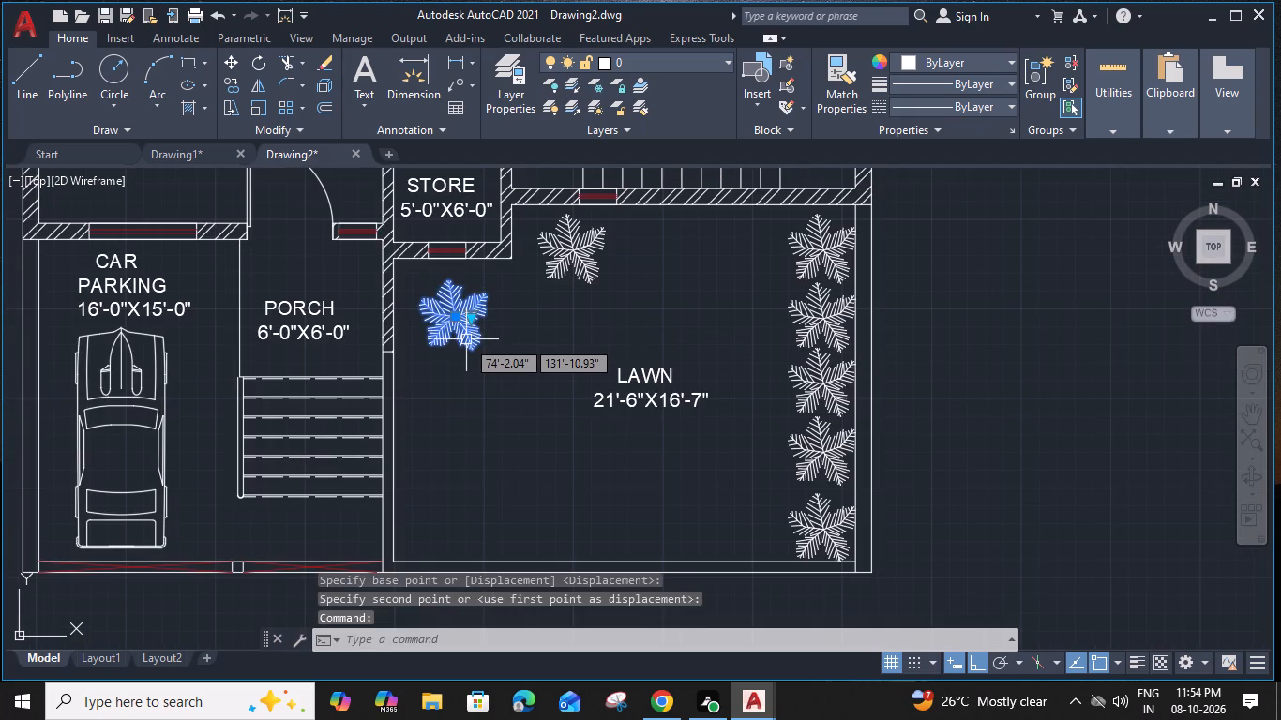
pyautogui.write('SC')
pyautogui.press('space')
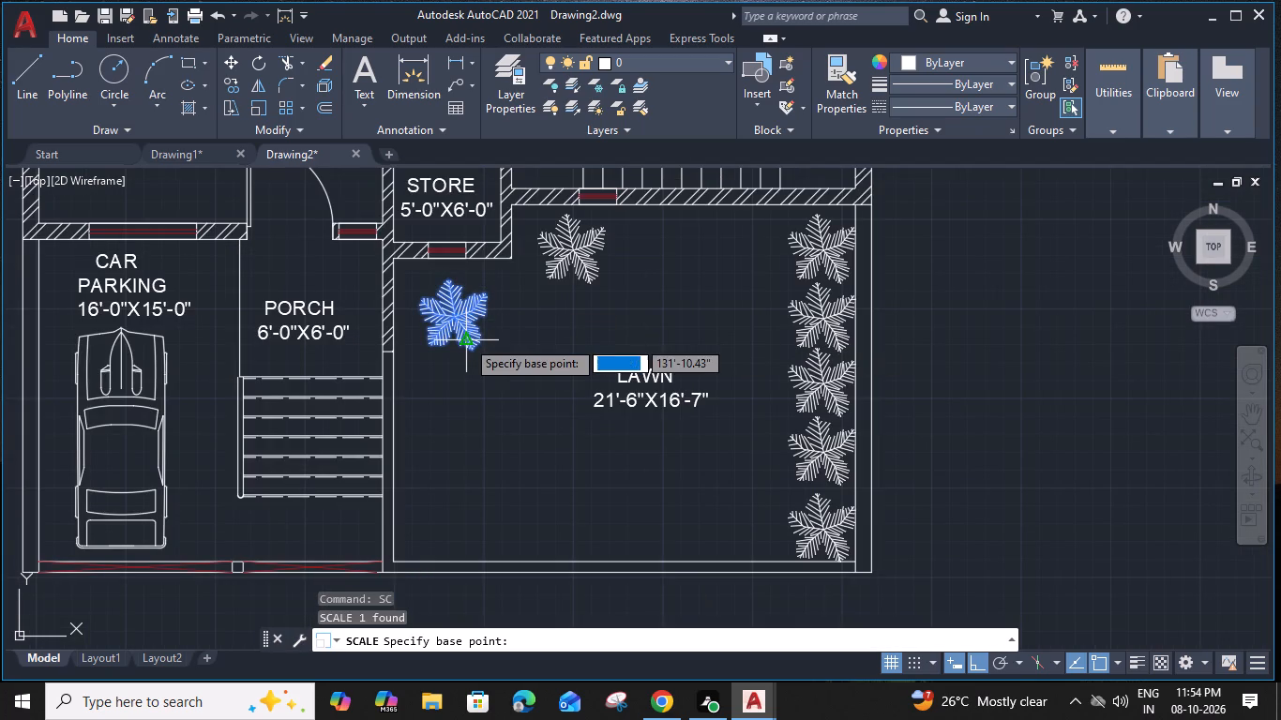
pyautogui.click(474, 349)
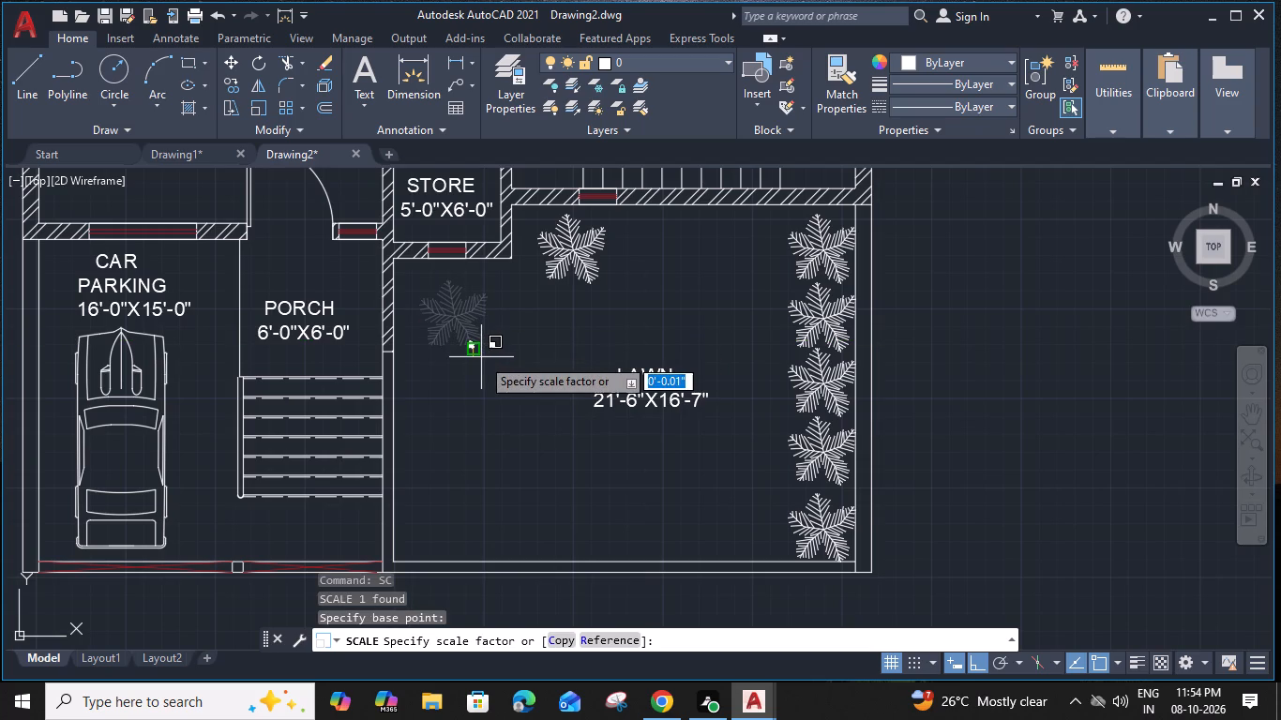
pyautogui.click(528, 463)
# Scale the tree near the store's outer corner up freehand to about 1.7 times, using its branch tip facing the store as base point.
pyautogui.moveTo(540, 333); pyautogui.dragTo(535, 333, button='middle')
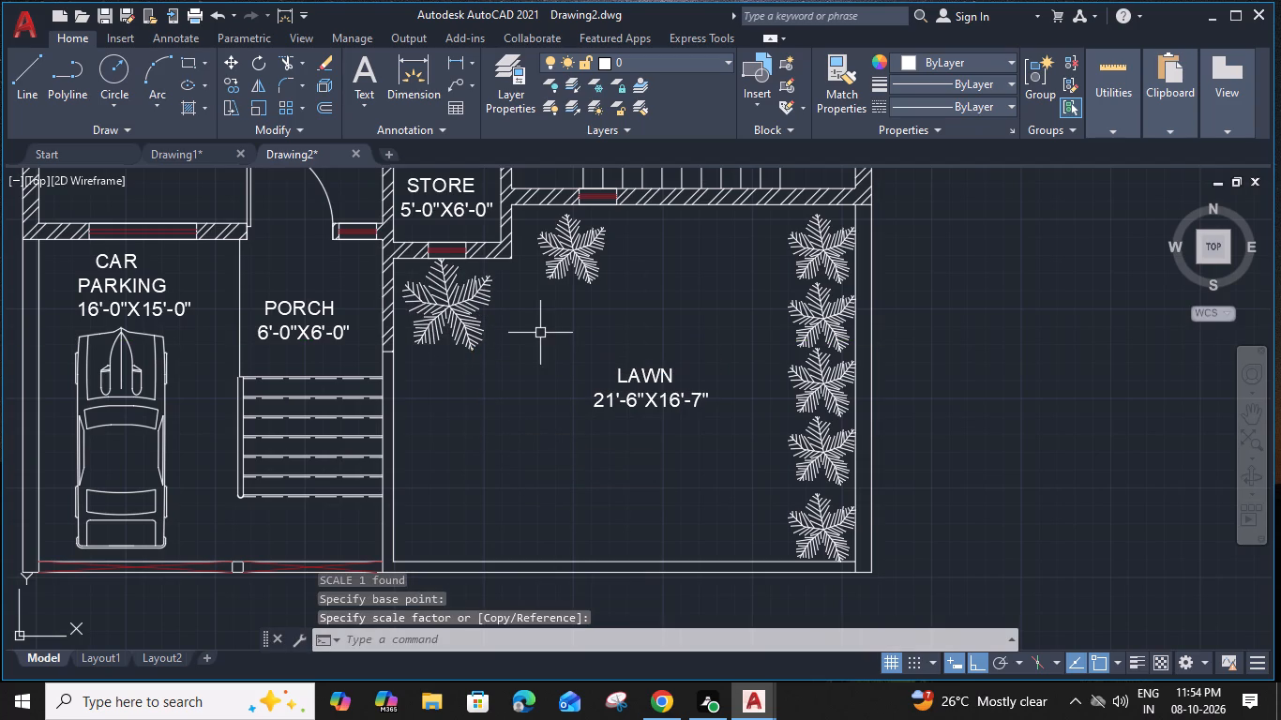
pyautogui.moveTo(535, 333); pyautogui.dragTo(462, 390, button='middle')
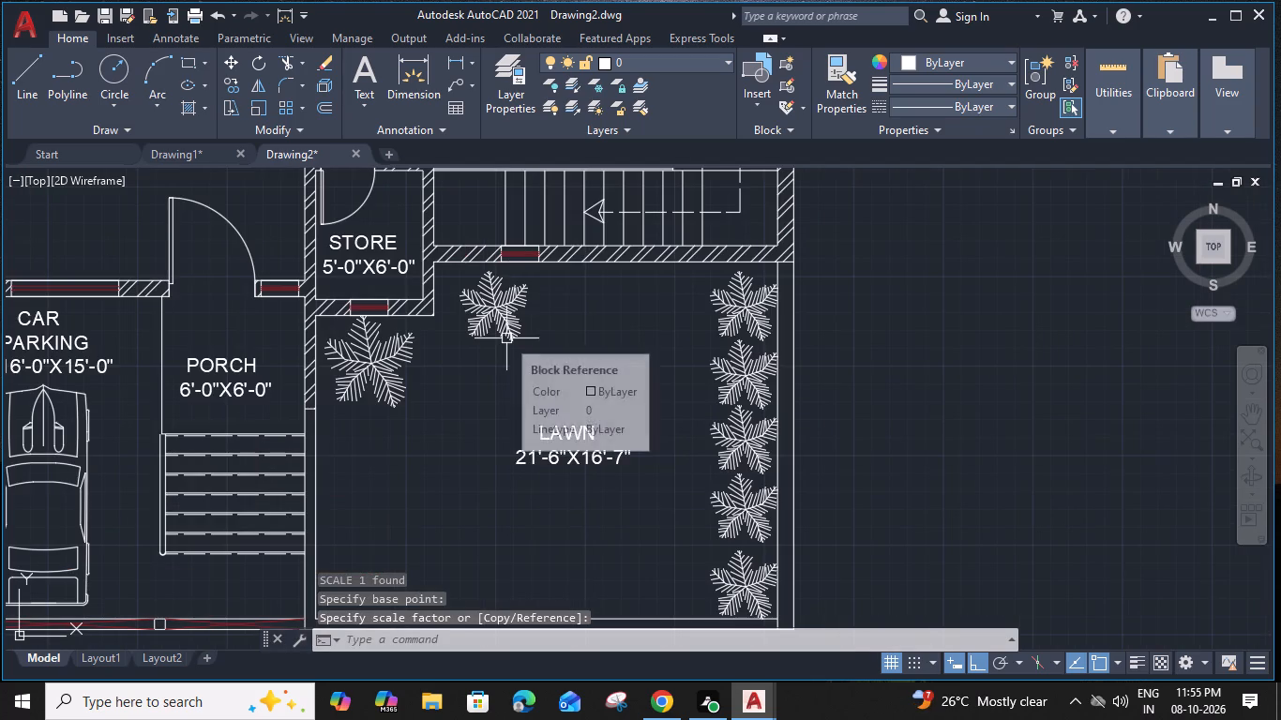
pyautogui.click(506, 338)
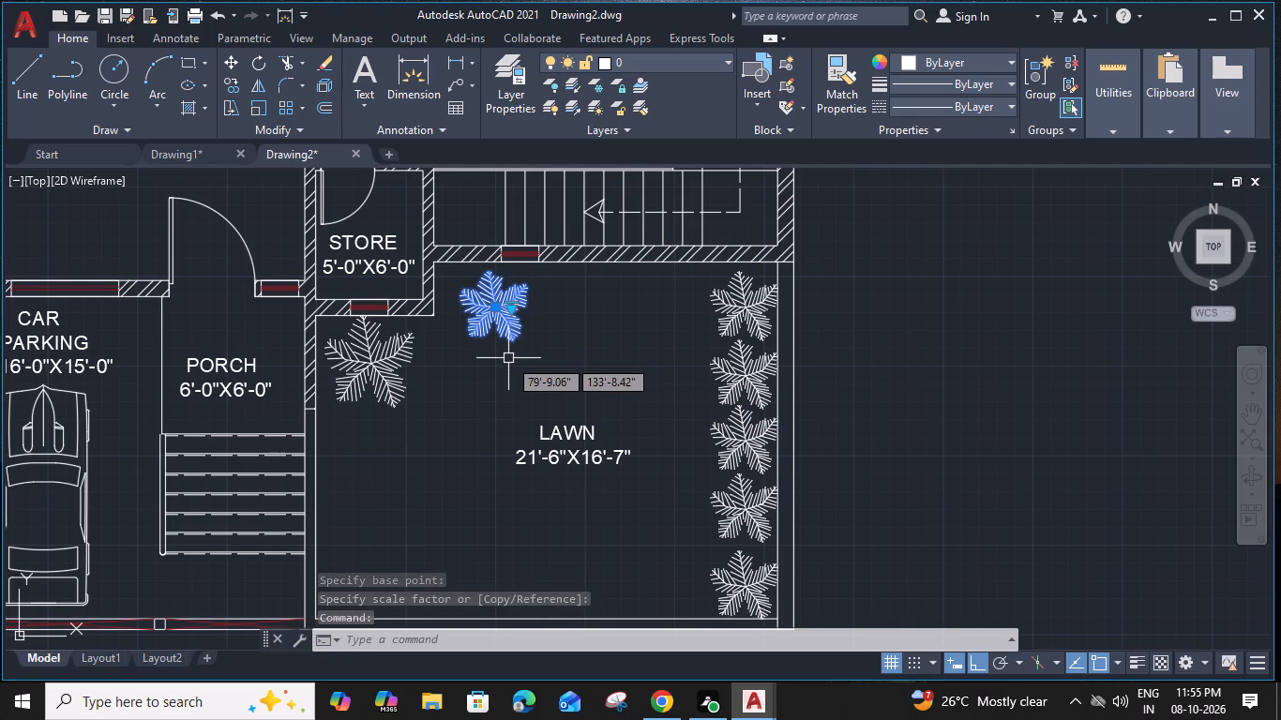
pyautogui.scroll(1, 508, 361)
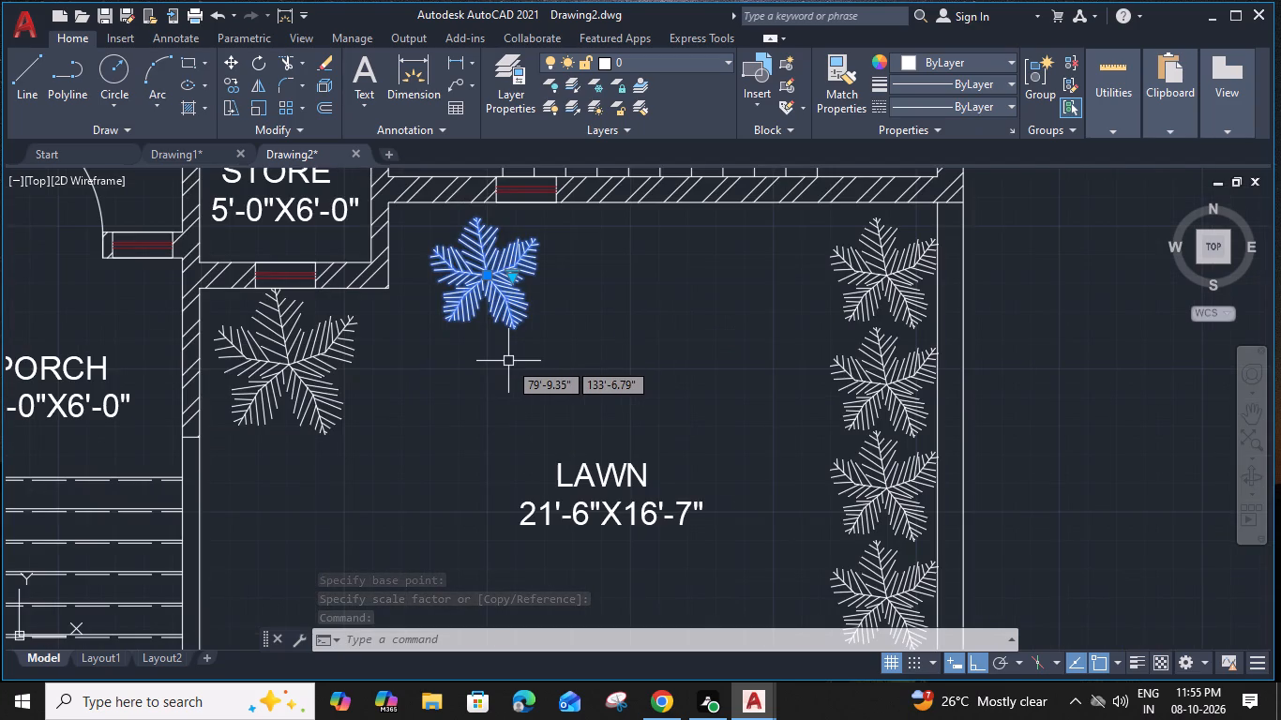
pyautogui.click(439, 259)
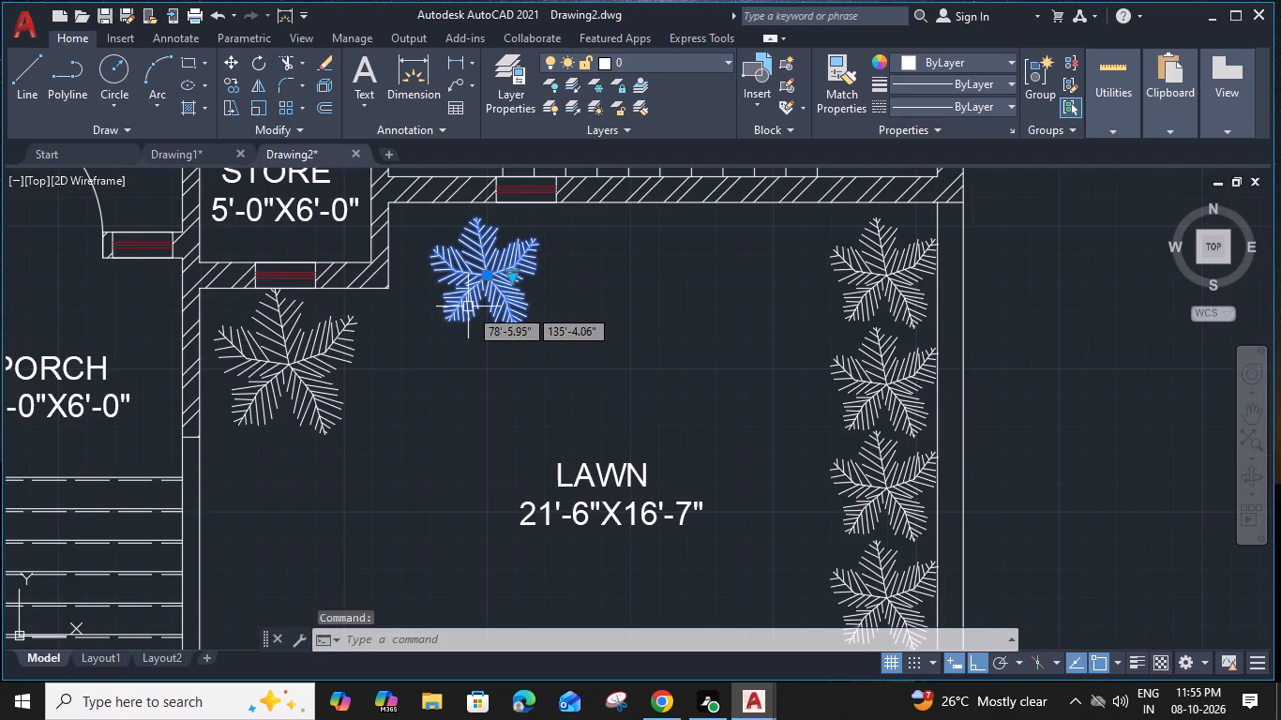
pyautogui.write('SC')
pyautogui.press('space')
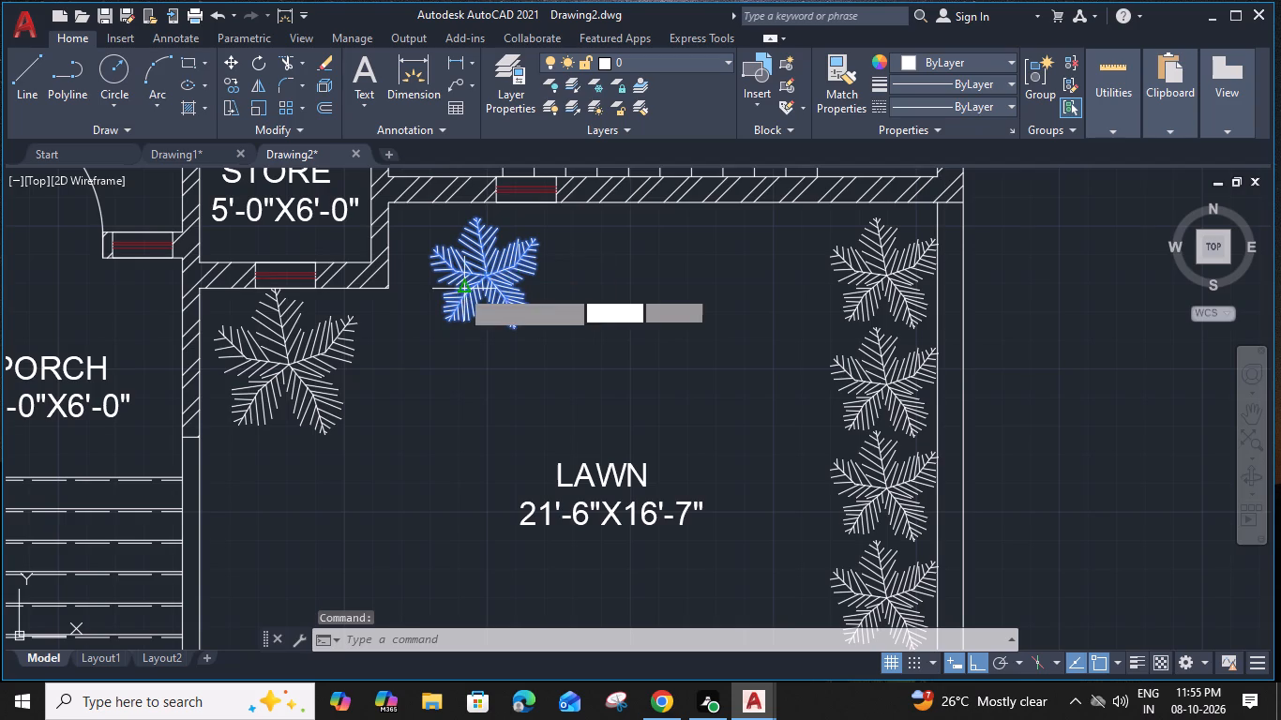
pyautogui.click(436, 251)
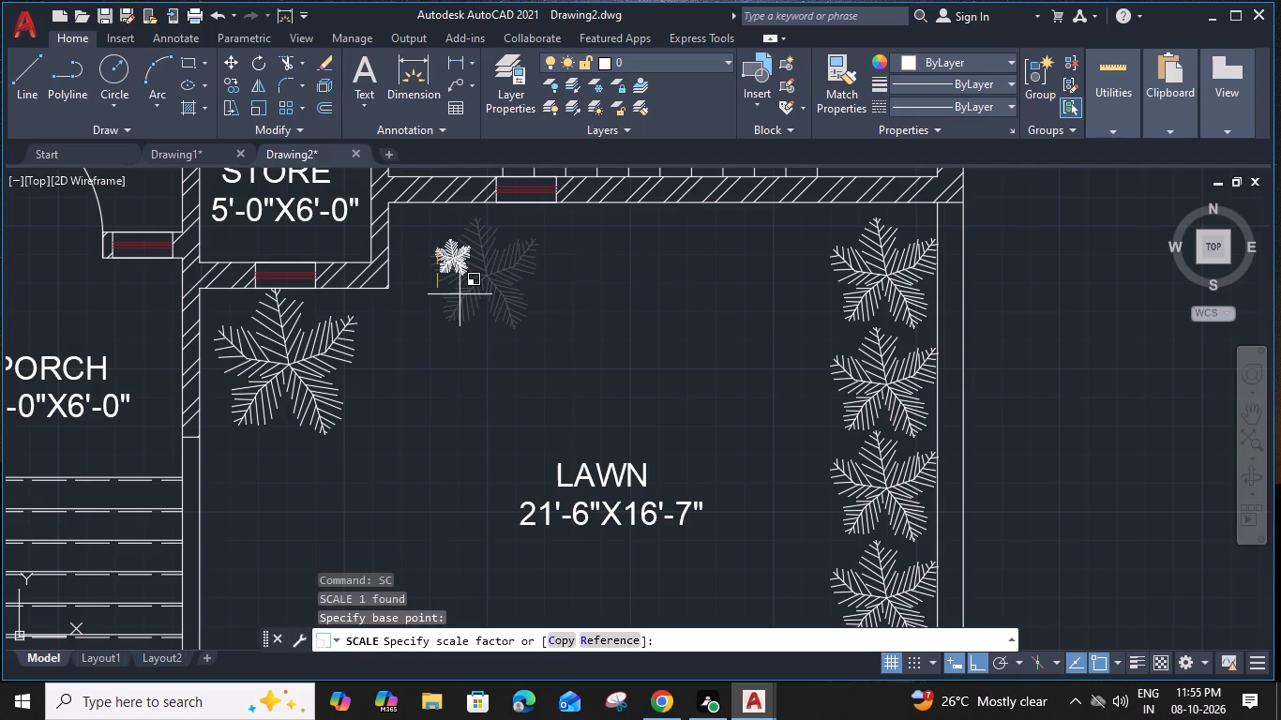
pyautogui.click(678, 397)
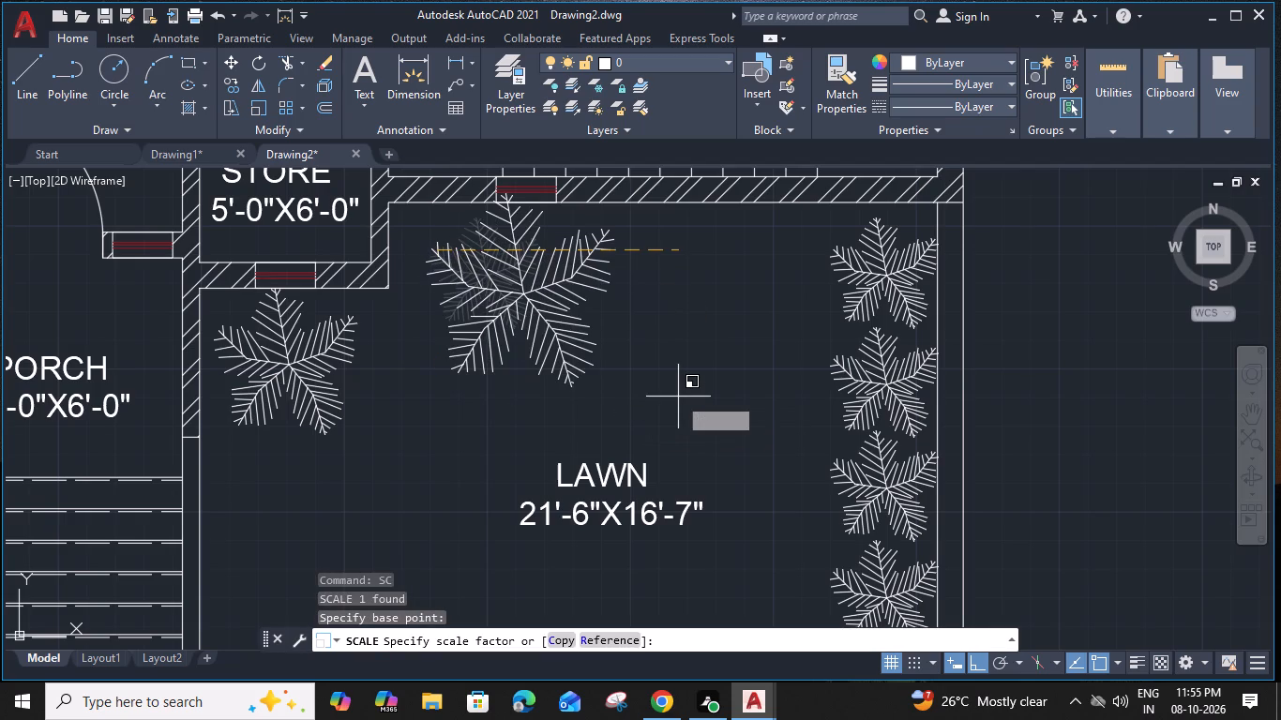
# Move the enlarged tree beside the staircase wall horizontally closer to the store's side wall.
pyautogui.click(485, 339)
pyautogui.write('M')
pyautogui.press('space')
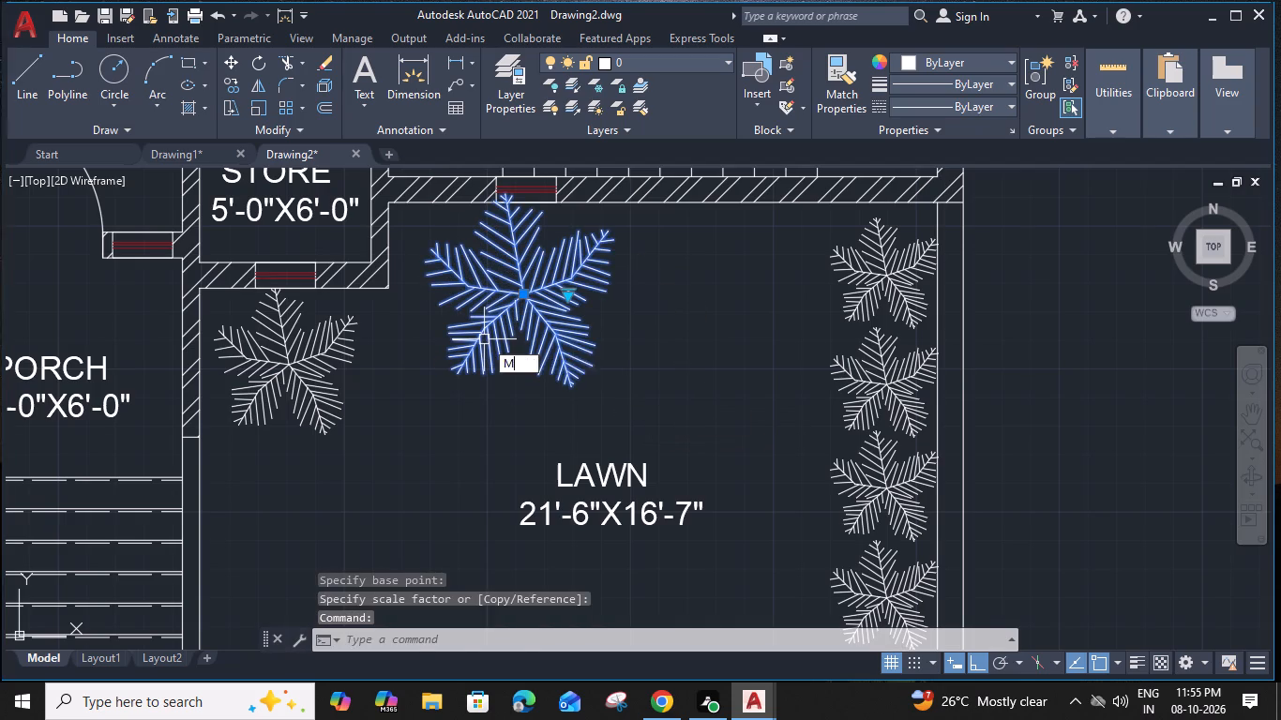
pyautogui.scroll(1, 421, 268)
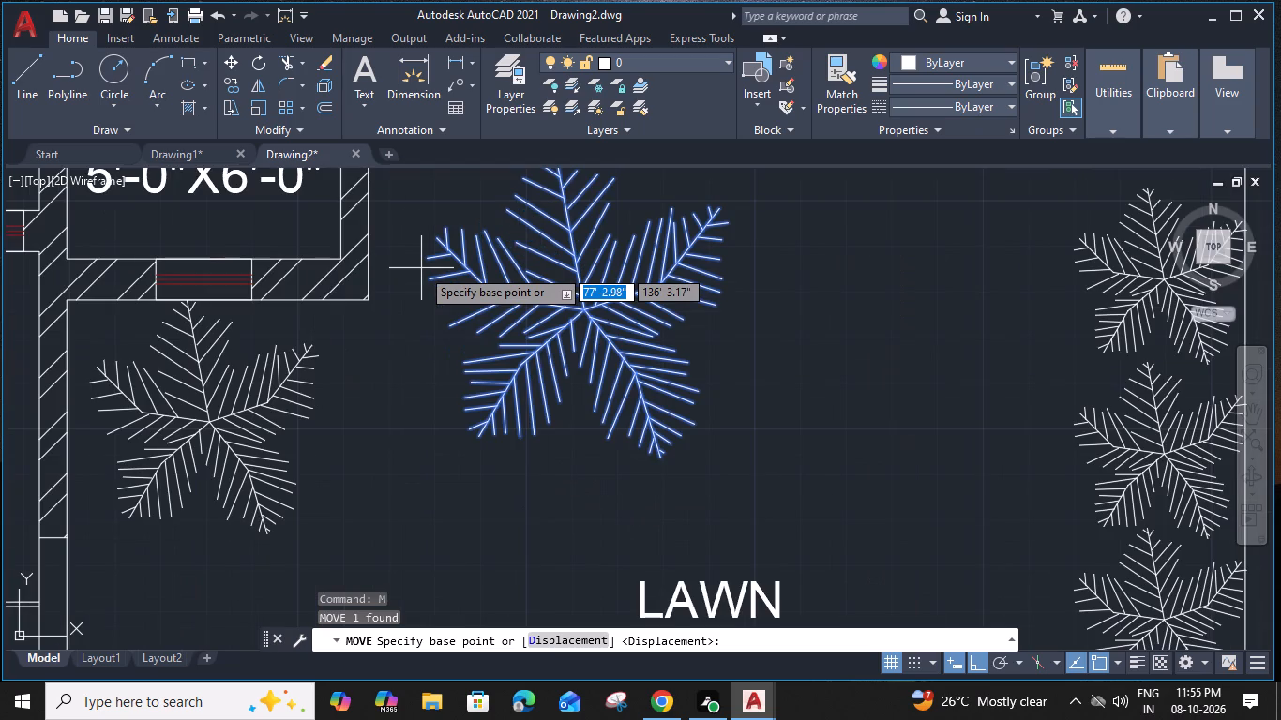
pyautogui.click(429, 263)
pyautogui.click(385, 268)
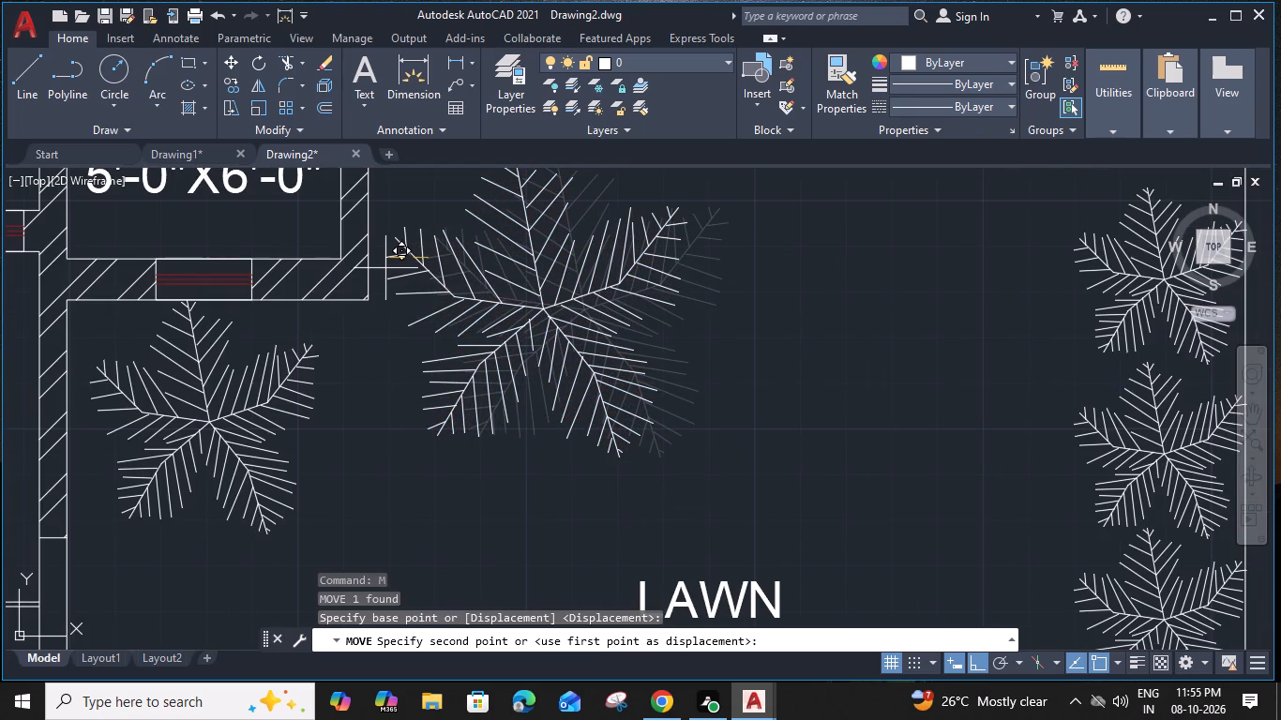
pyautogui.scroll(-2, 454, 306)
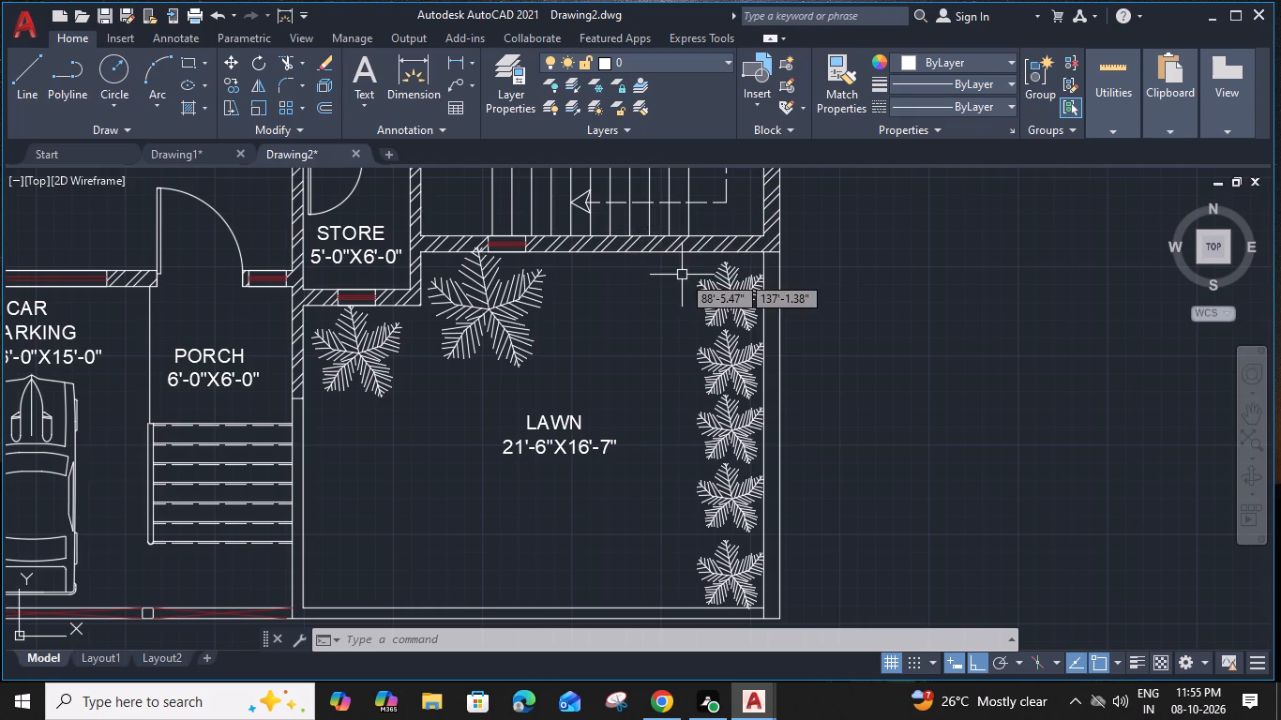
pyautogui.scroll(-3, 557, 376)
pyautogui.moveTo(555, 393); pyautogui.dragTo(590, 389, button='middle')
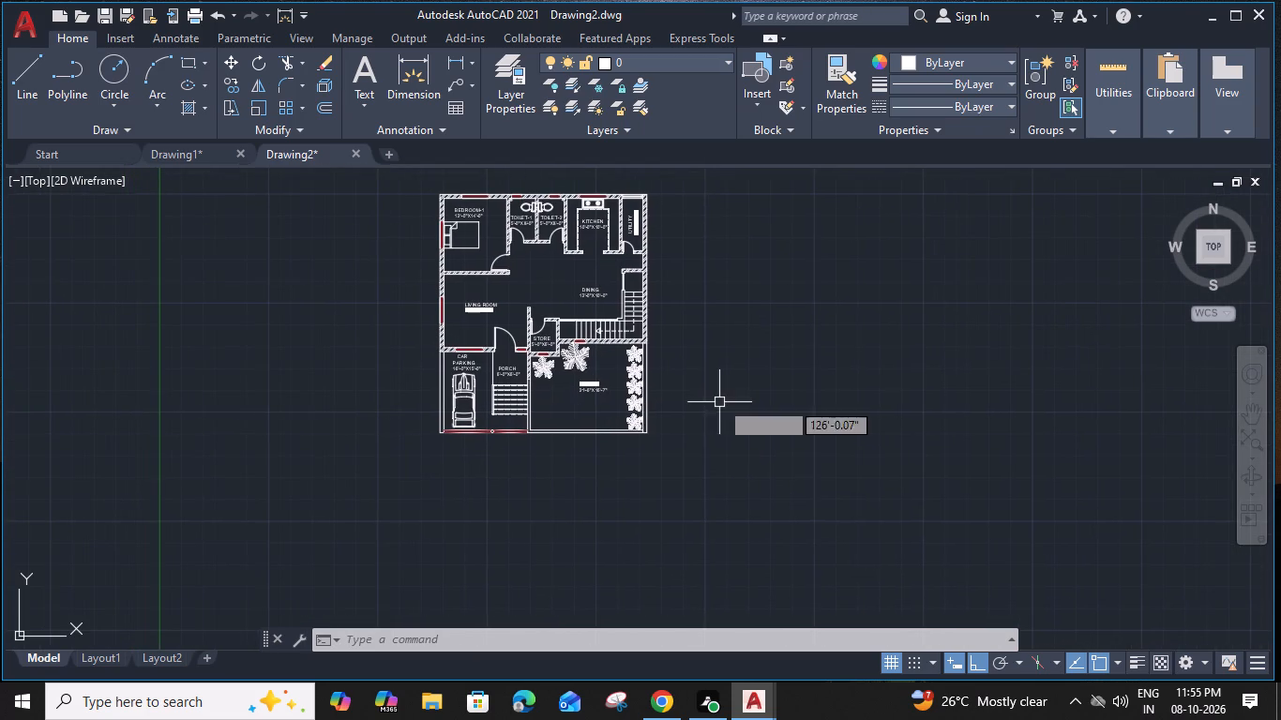
# Draw a vertical line about 44'-7" long beside the finished plan, spanning roughly its full height from the top wall down.
pyautogui.moveTo(693, 310); pyautogui.dragTo(540, 308, button='middle')
pyautogui.write('L')
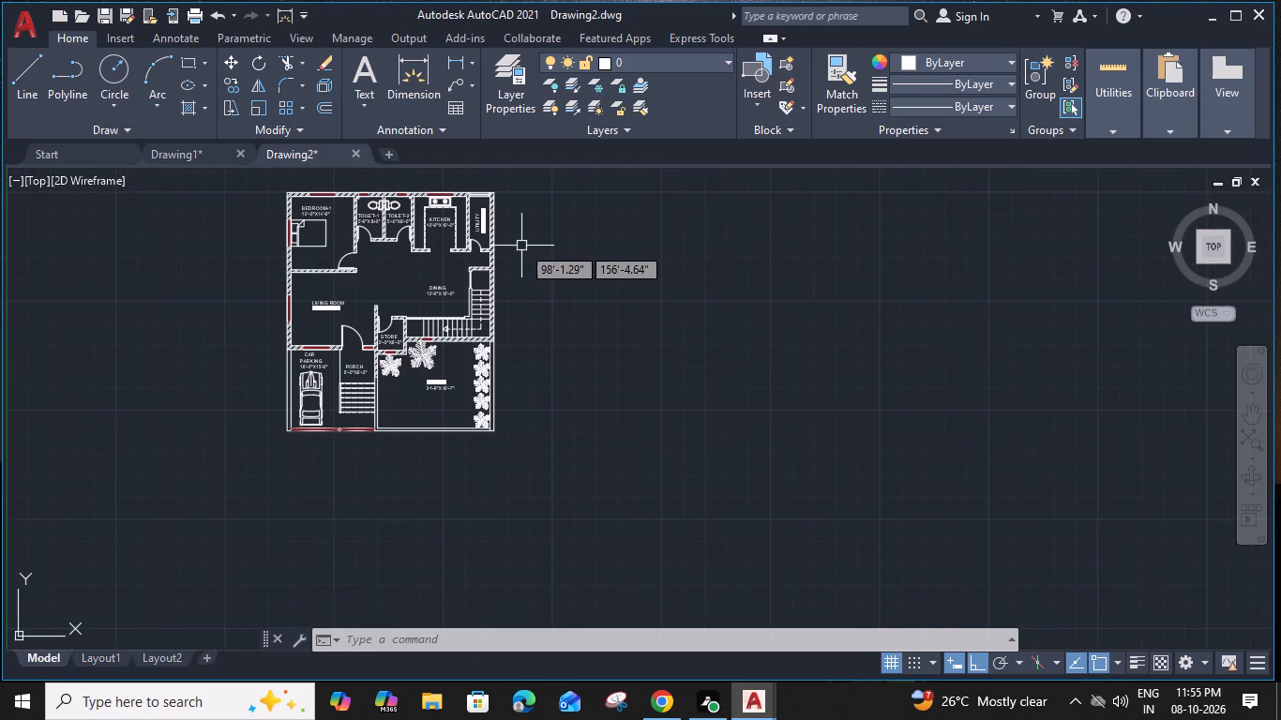
pyautogui.press('space')
pyautogui.scroll(2, 541, 196)
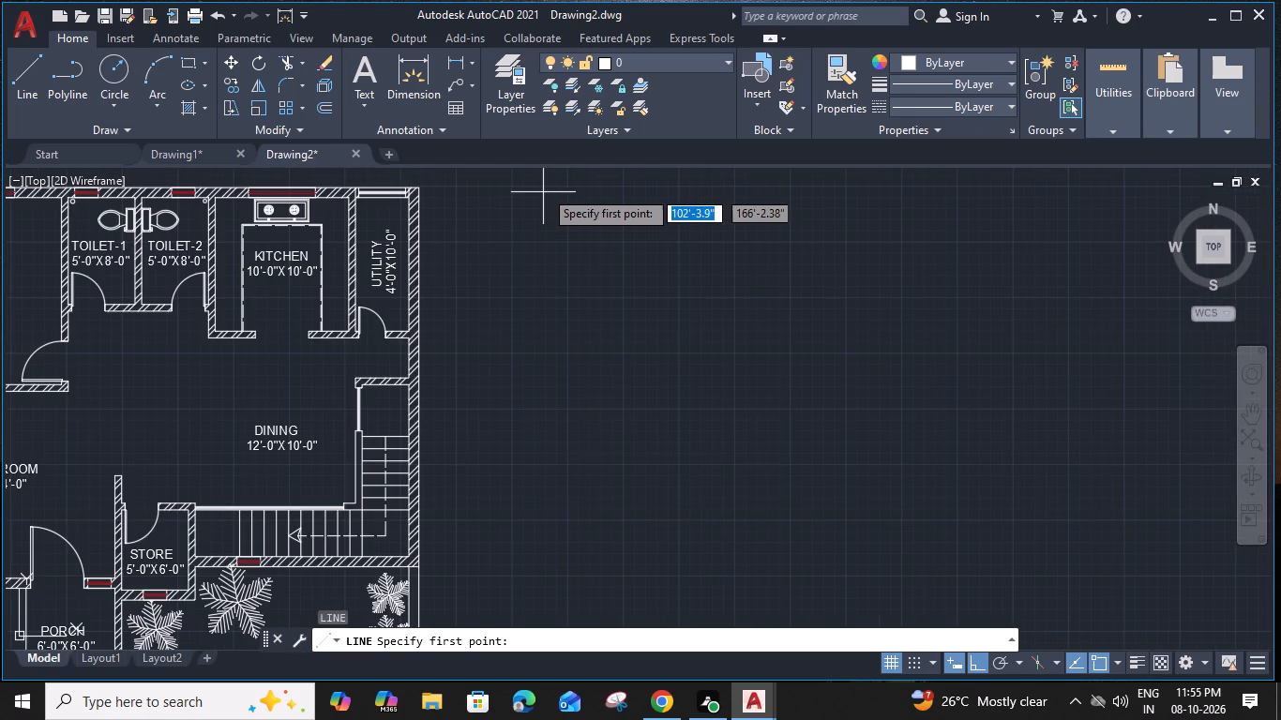
pyautogui.click(566, 192)
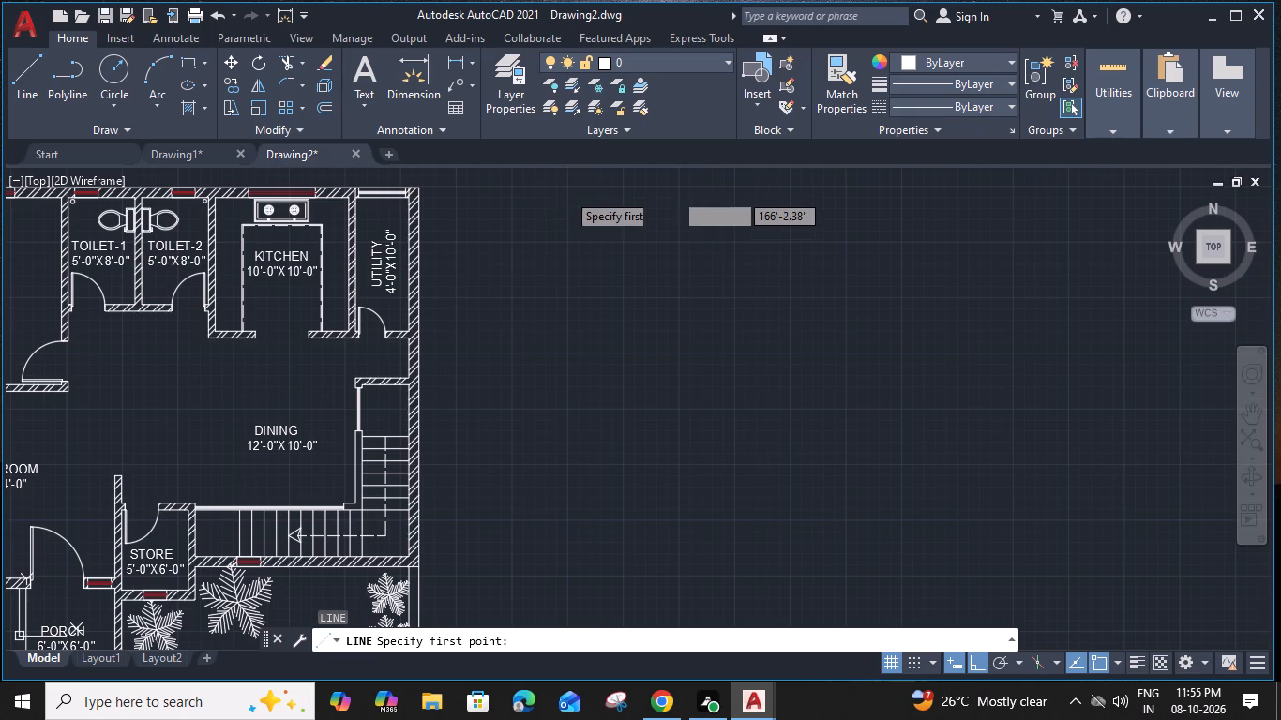
pyautogui.scroll(-2, 554, 477)
pyautogui.moveTo(554, 477); pyautogui.dragTo(557, 410, button='middle')
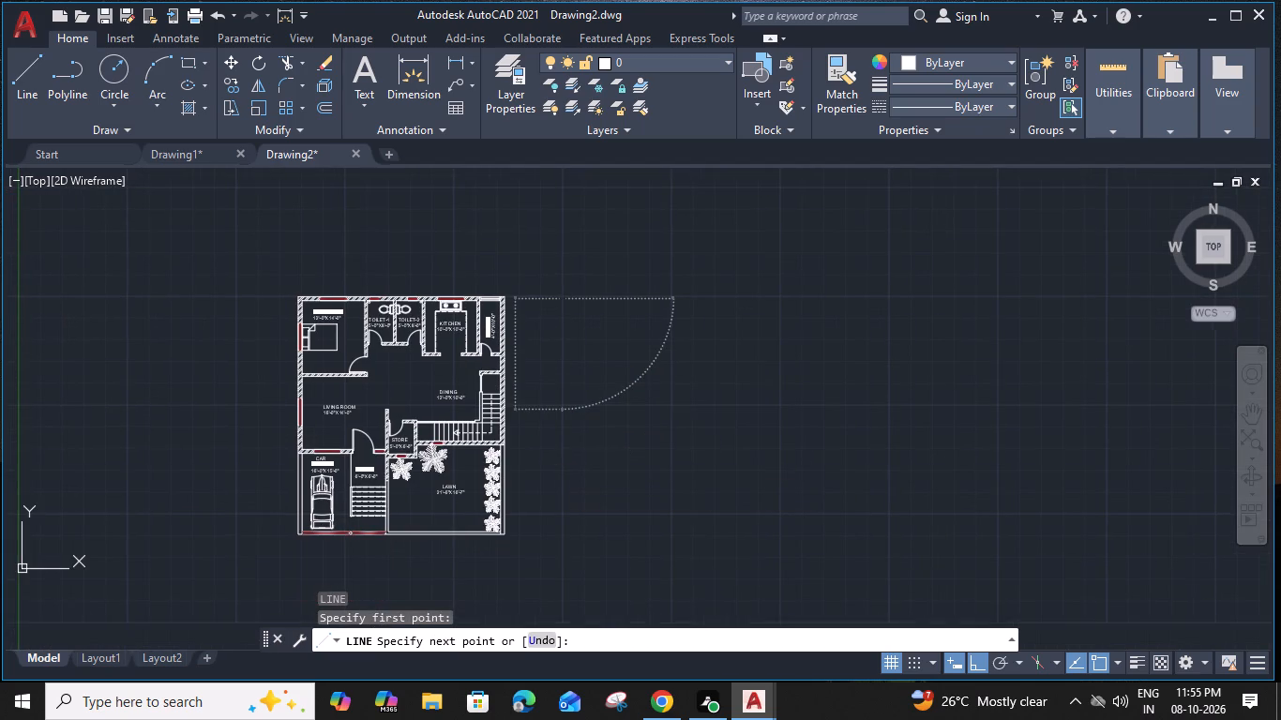
pyautogui.scroll(3, 556, 540)
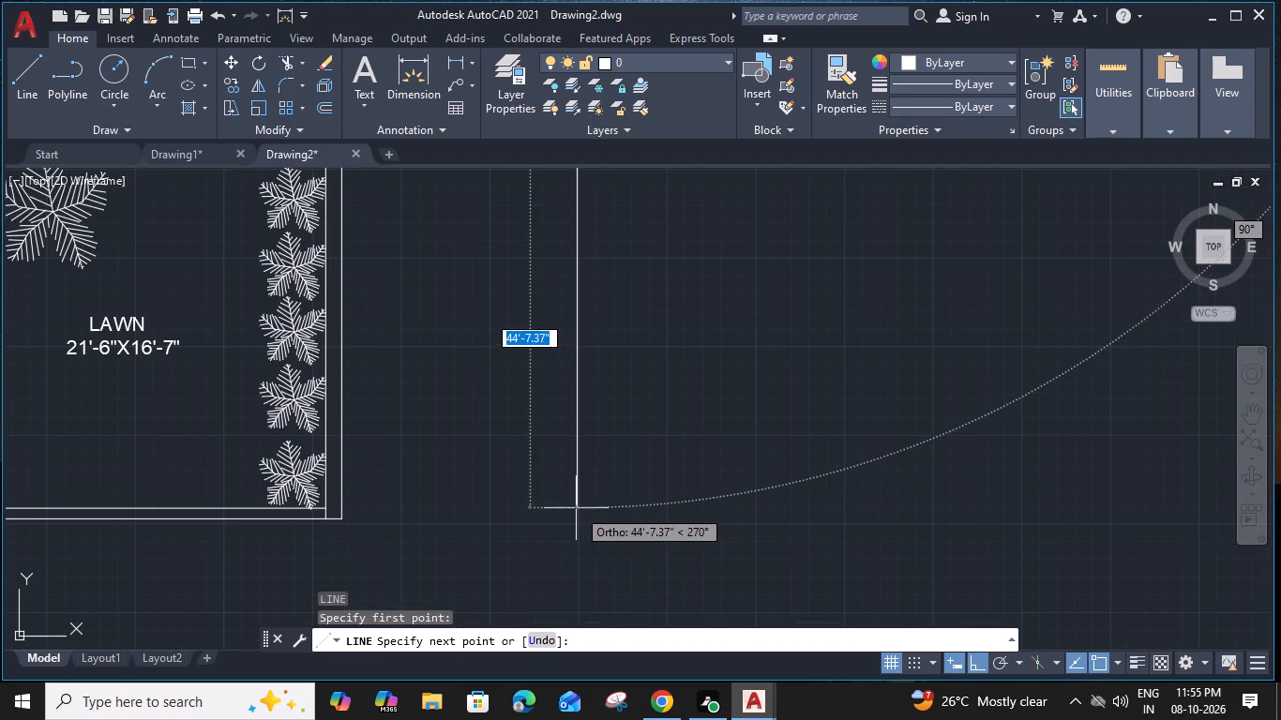
pyautogui.click(576, 508)
pyautogui.press('Escape')
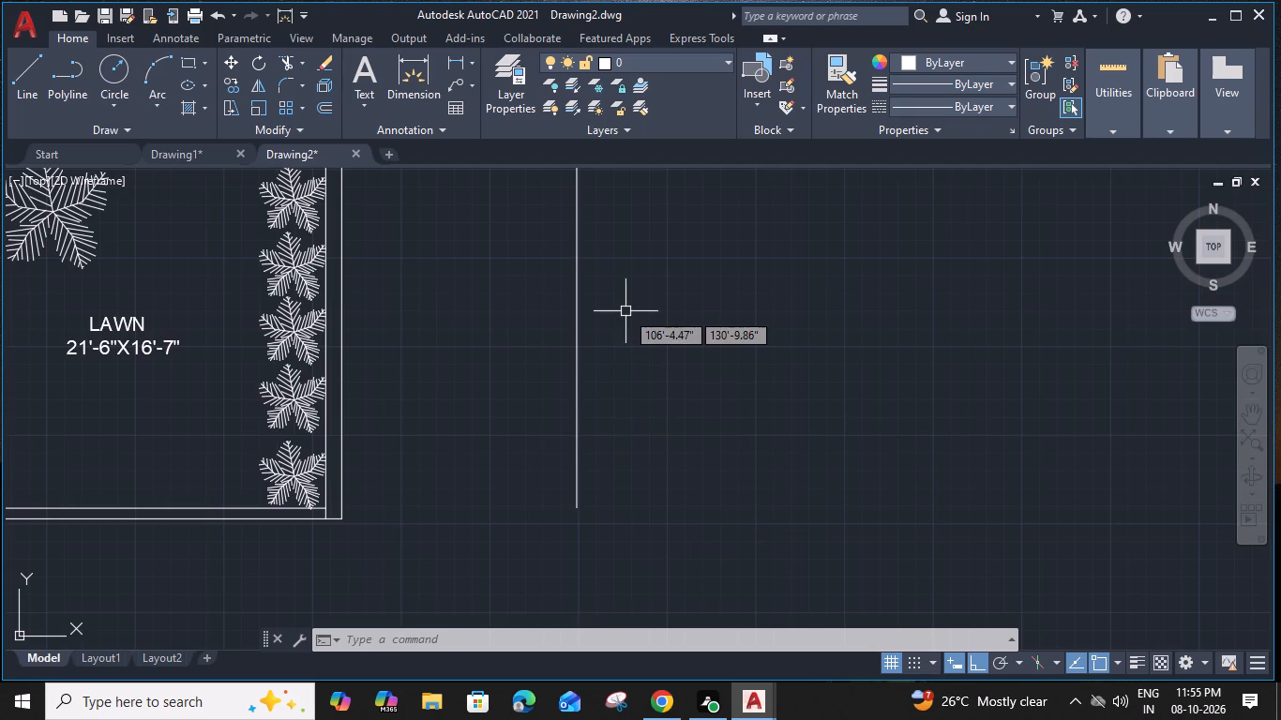
# Draw a 50' horizontal line running away from the finished plan, starting at the new vertical line's upper endpoint.
pyautogui.scroll(-2, 627, 333)
pyautogui.moveTo(629, 336); pyautogui.dragTo(598, 433, button='middle')
pyautogui.moveTo(635, 348); pyautogui.dragTo(616, 433, button='middle')
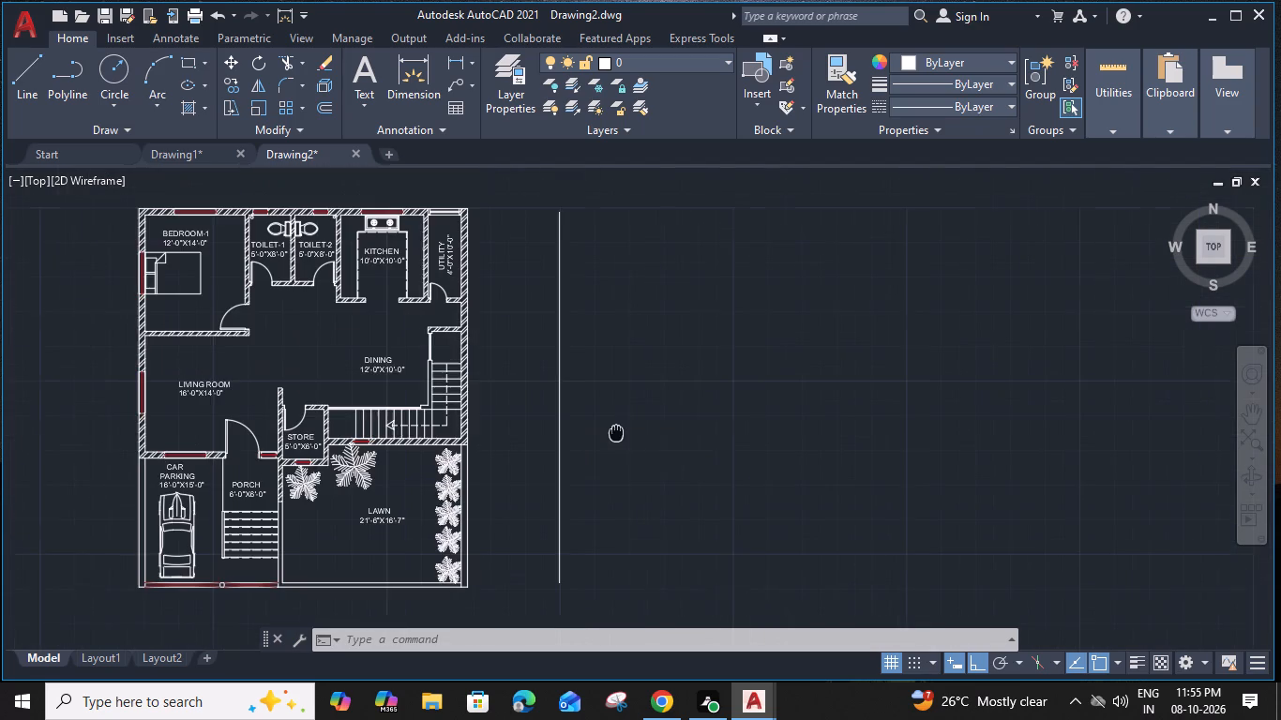
pyautogui.moveTo(616, 433); pyautogui.dragTo(615, 438, button='middle')
pyautogui.write('L')
pyautogui.press('space')
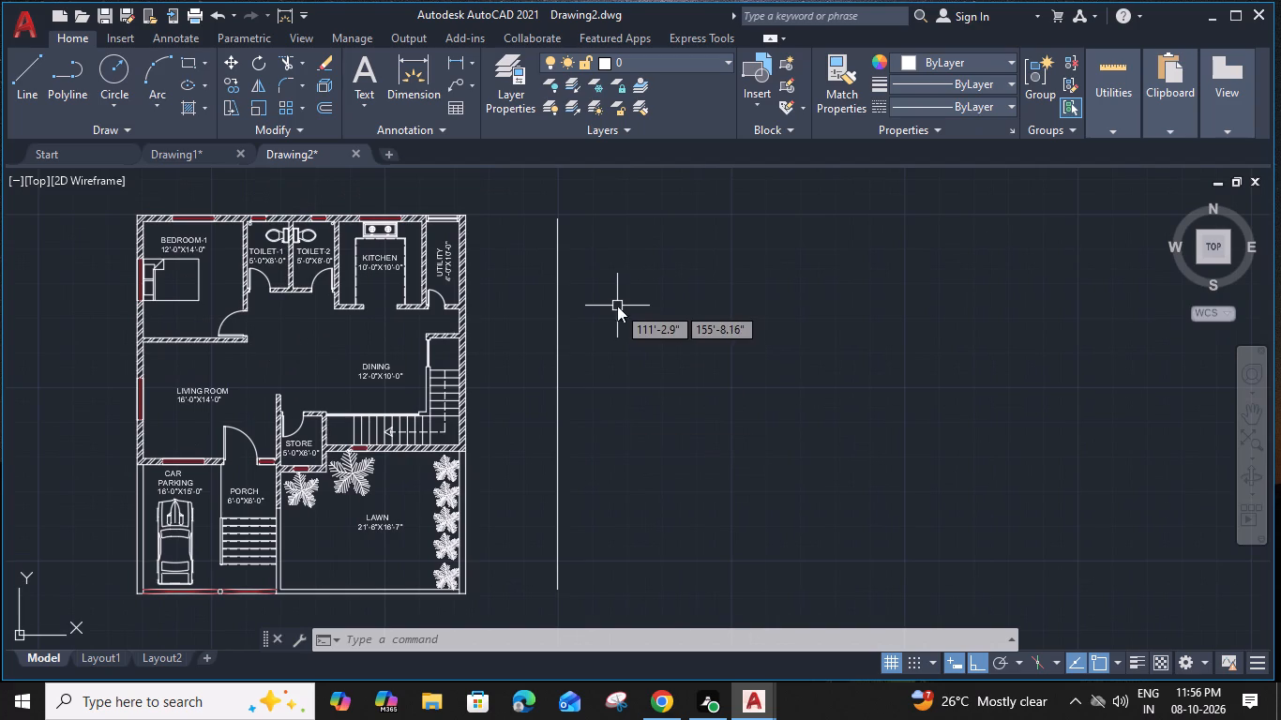
pyautogui.click(559, 221)
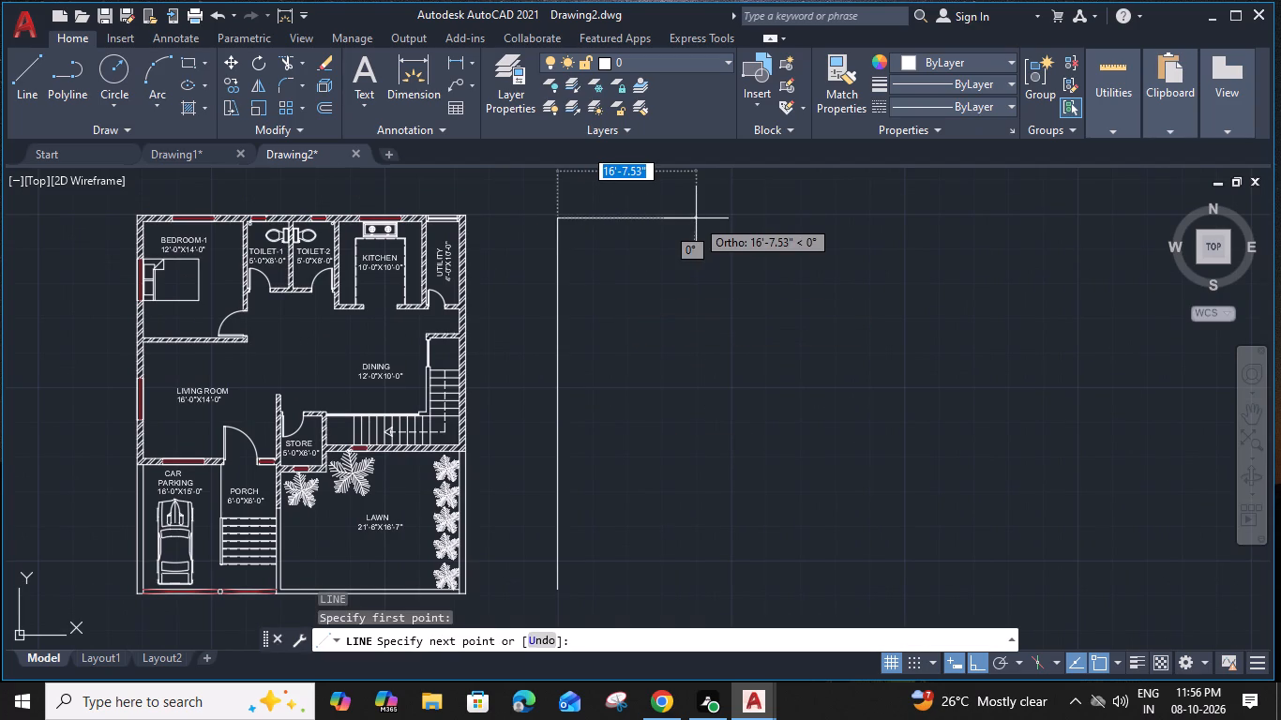
pyautogui.write("50'")
pyautogui.press('space')
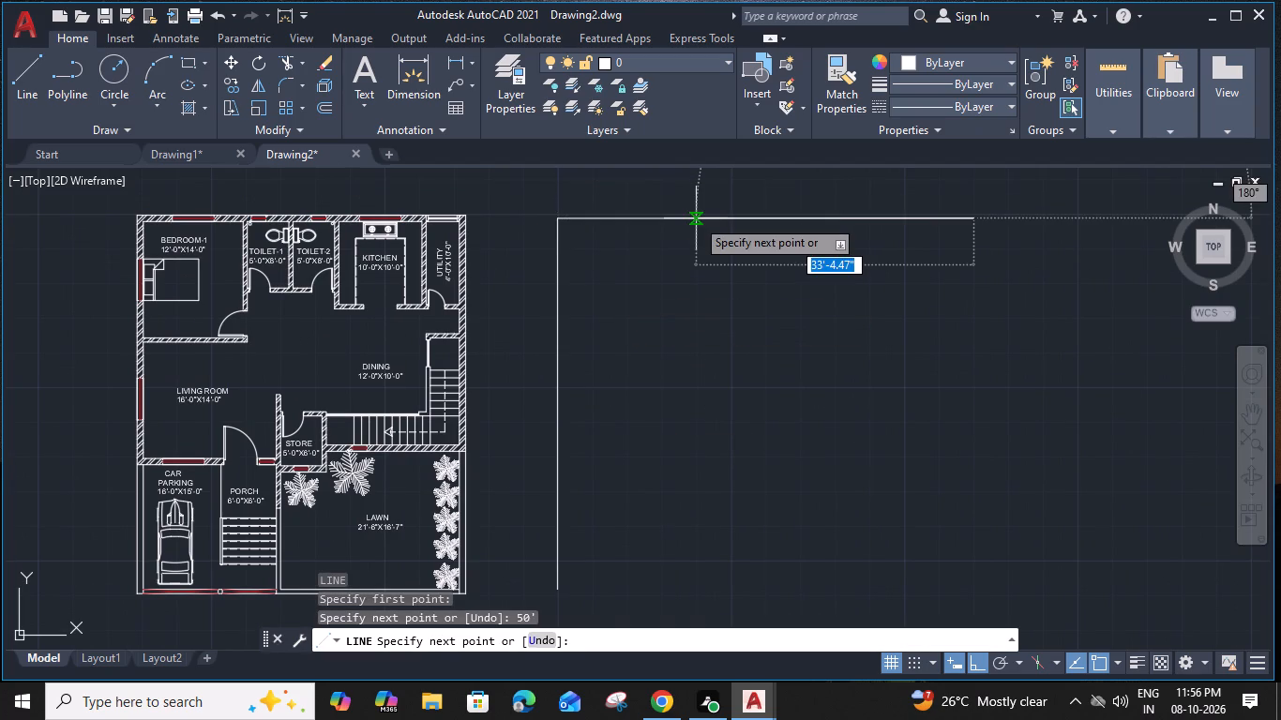
pyautogui.press('Escape')
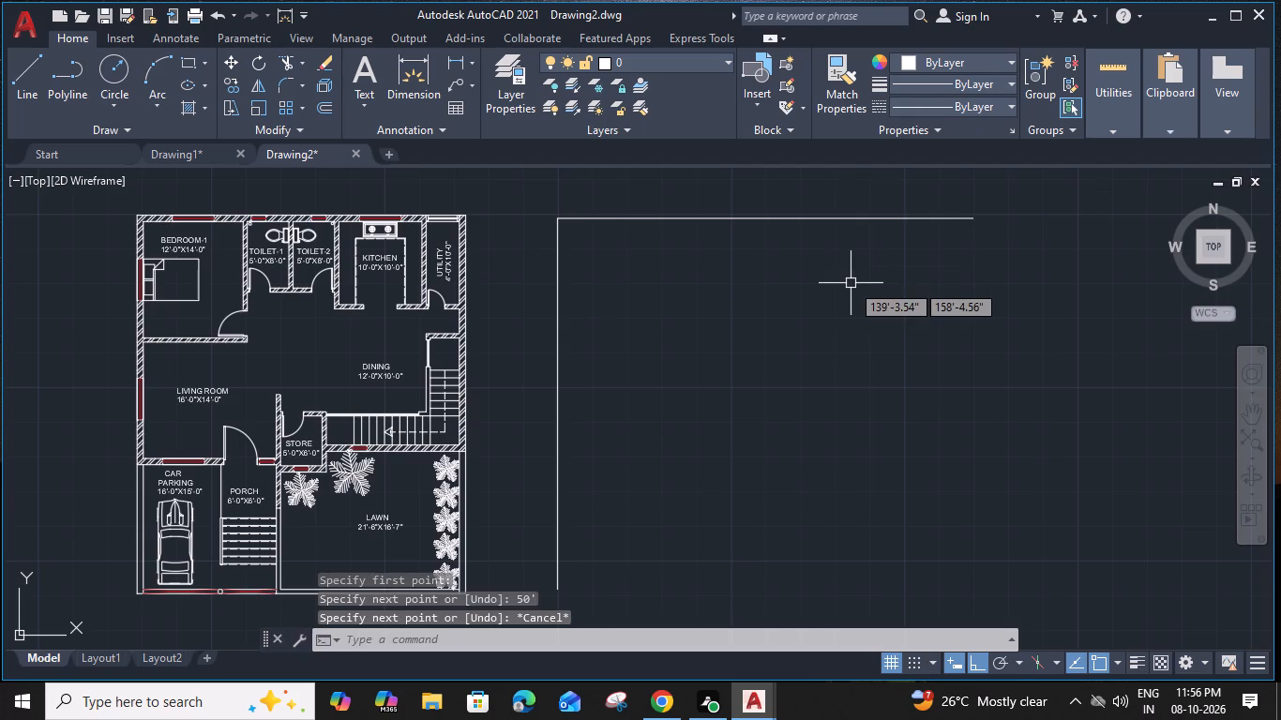
# Offset the new vertical and horizontal lines 9" inward to form the outer walls of the second plan.
pyautogui.moveTo(845, 292); pyautogui.dragTo(748, 292, button='middle')
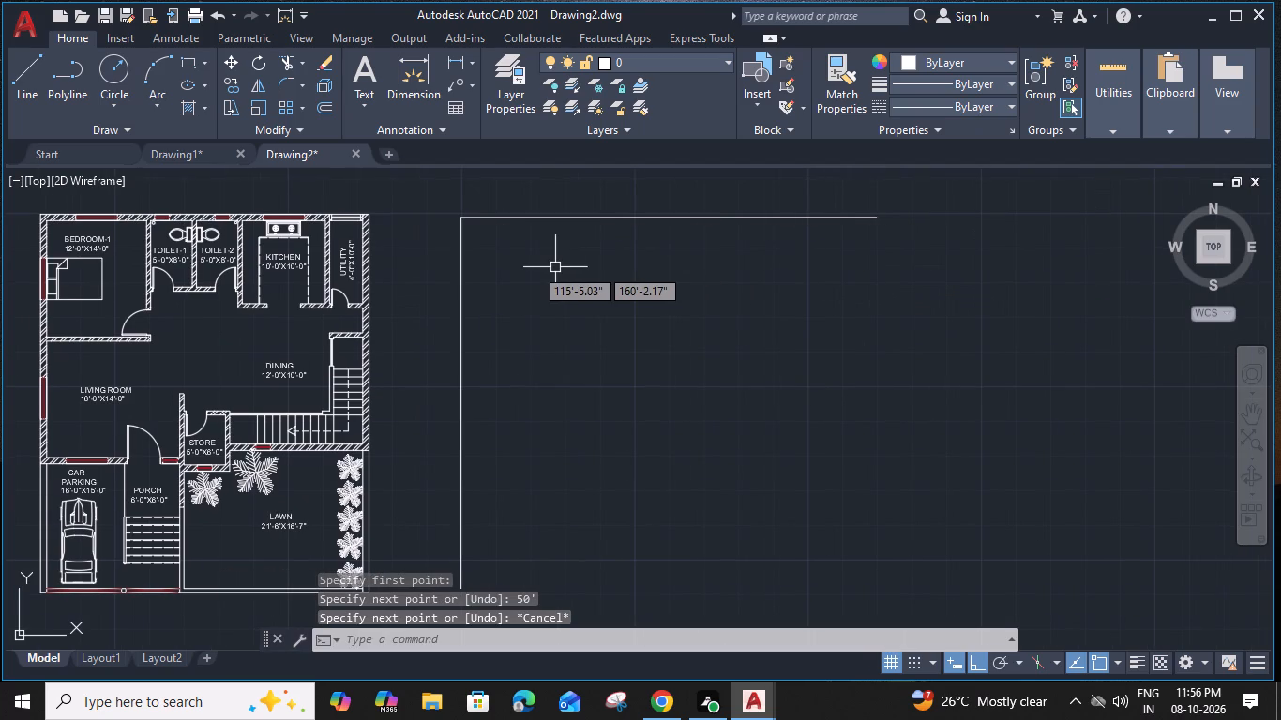
pyautogui.click(461, 232)
pyautogui.write('O')
pyautogui.press('space')
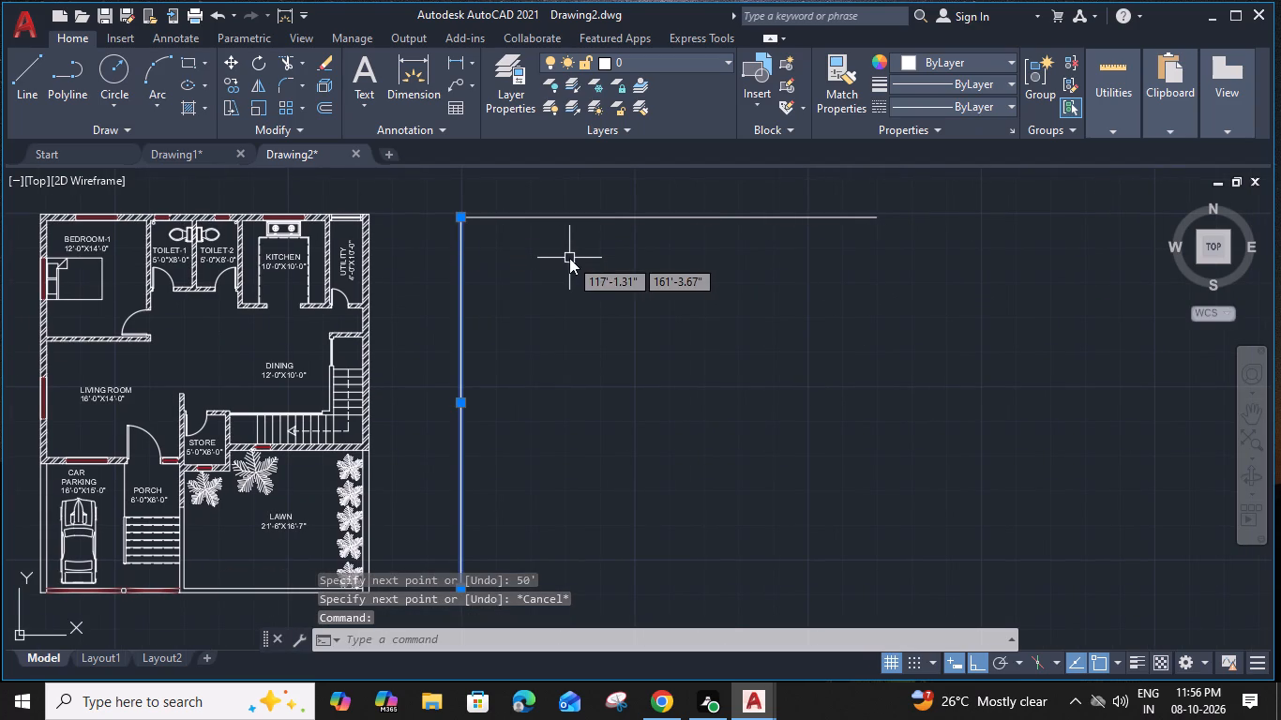
pyautogui.write('9"')
pyautogui.press('Return')
pyautogui.click(581, 264)
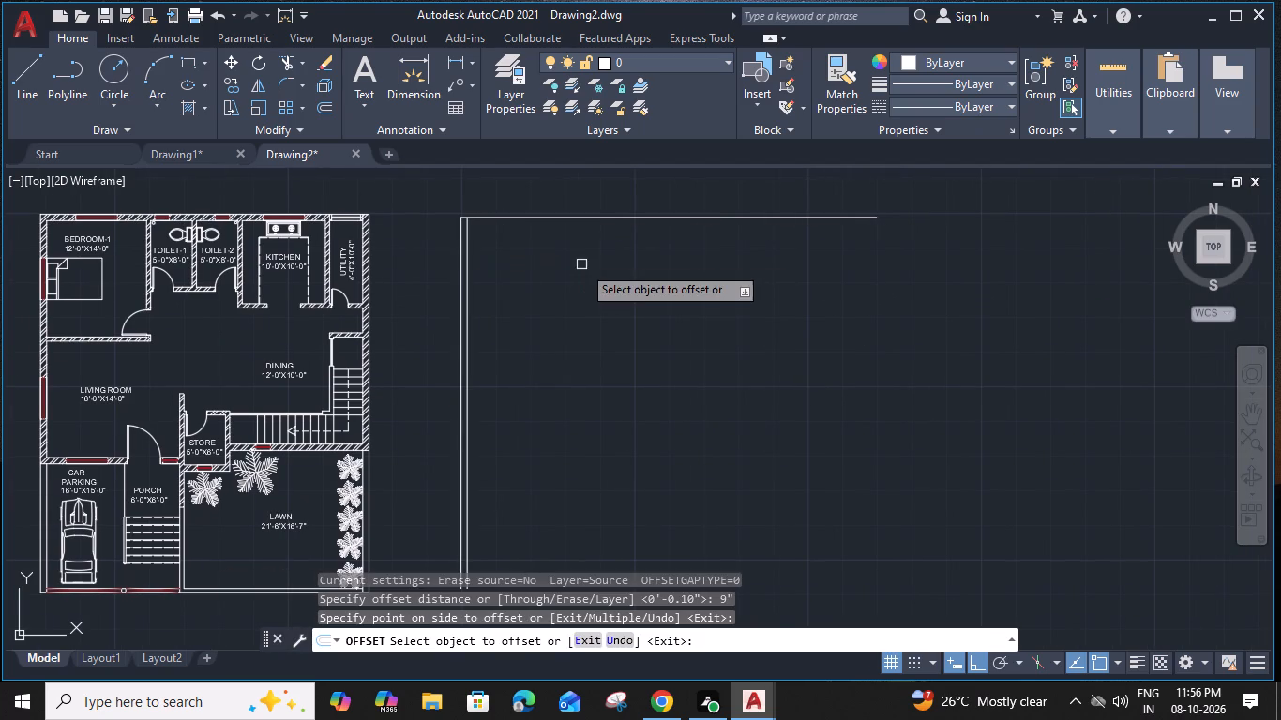
pyautogui.click(658, 220)
pyautogui.click(656, 315)
pyautogui.press('Escape')
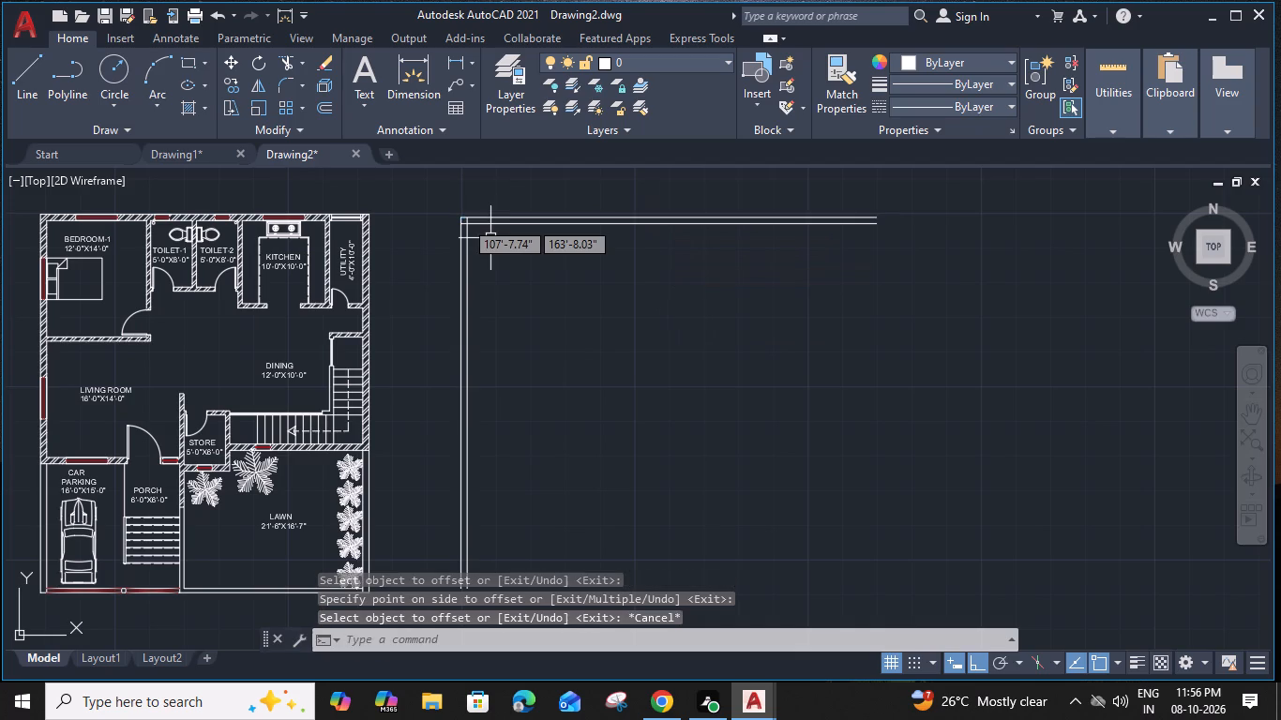
# Trim the overlapping inner wall line ends at the second plan's upper corner.
pyautogui.write('TR')
pyautogui.press('space')
pyautogui.scroll(4, 460, 210)
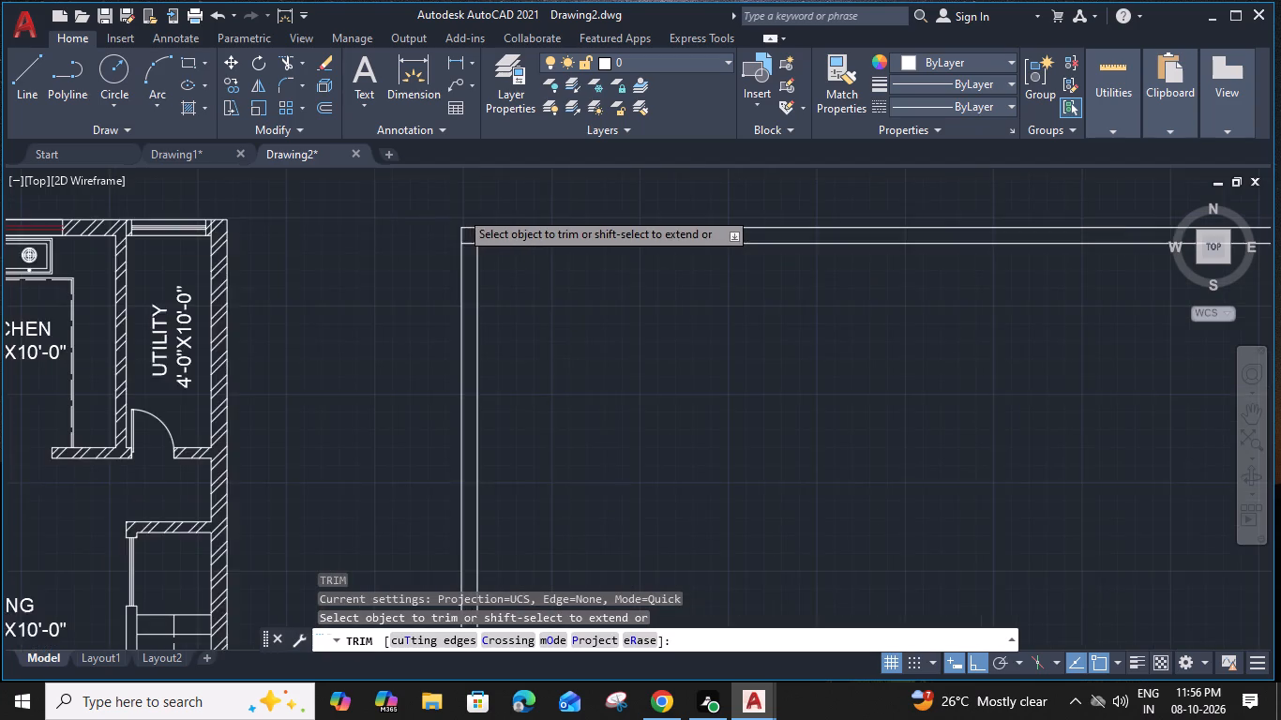
pyautogui.click(486, 248)
pyautogui.click(478, 262)
pyautogui.press('Escape')
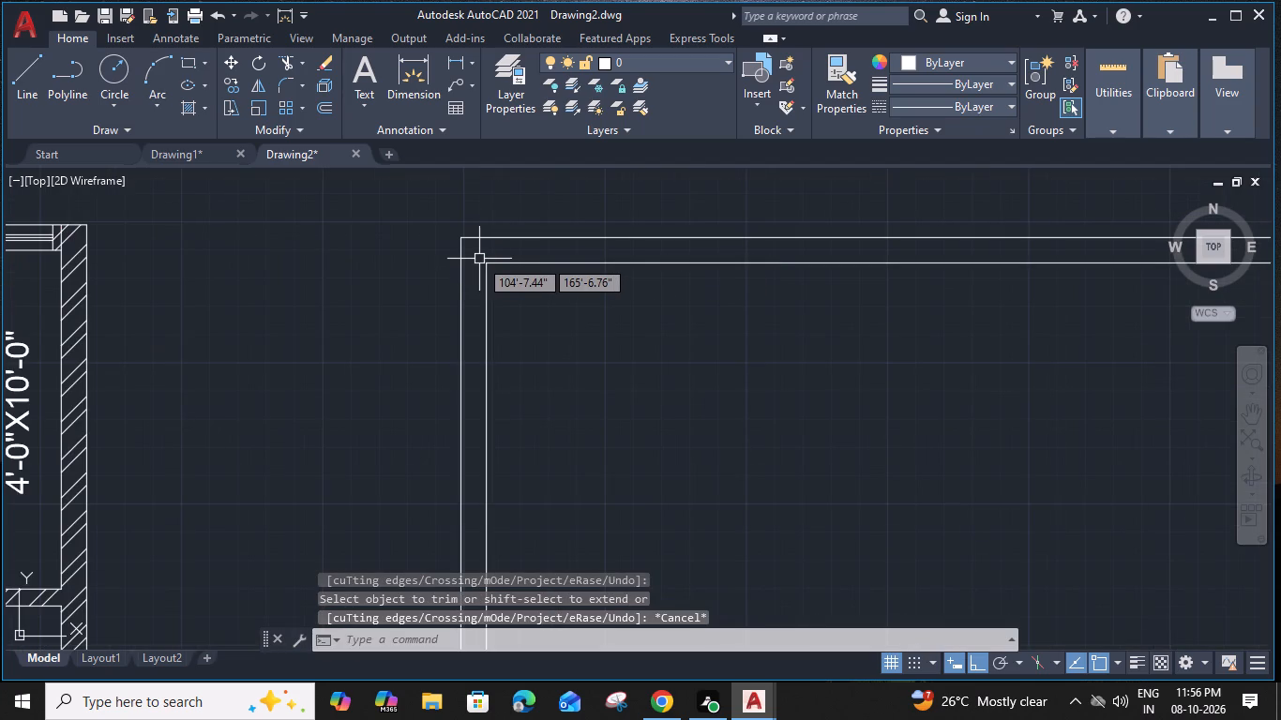
# Offset the inner line of the second plan's vertical outer wall 12' into the plan.
pyautogui.moveTo(631, 294); pyautogui.dragTo(601, 273, button='middle')
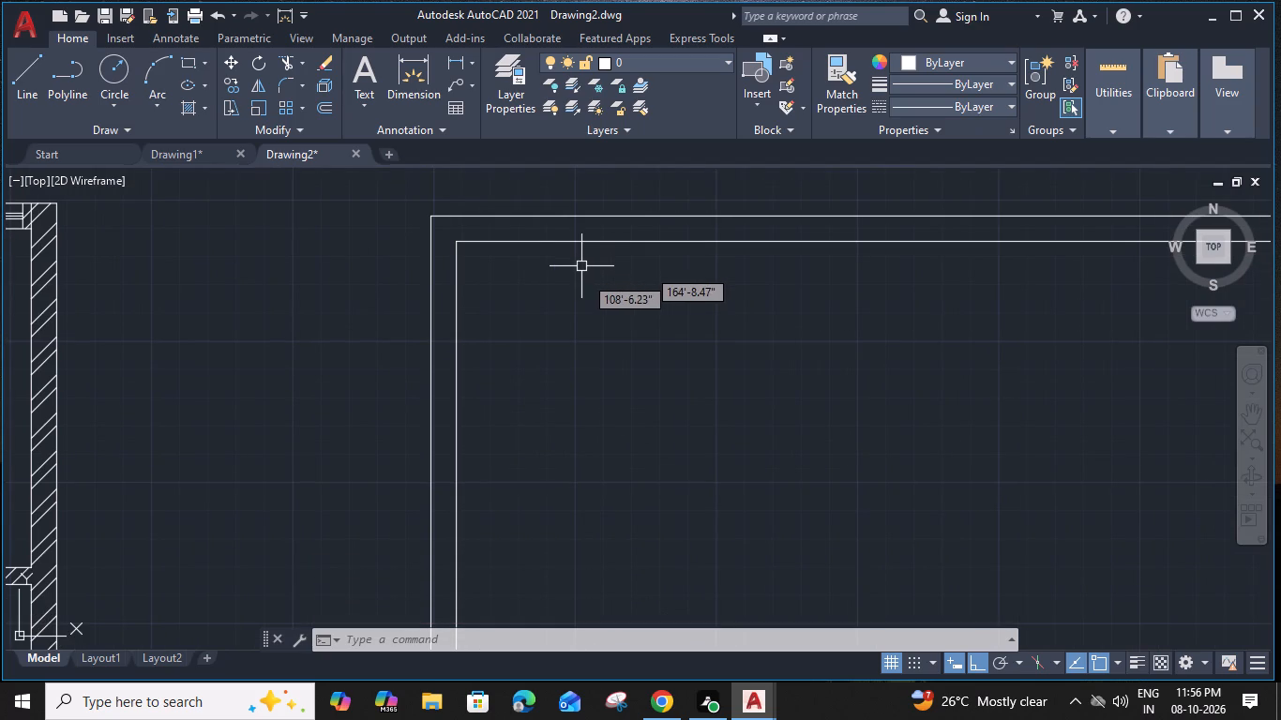
pyautogui.click(455, 299)
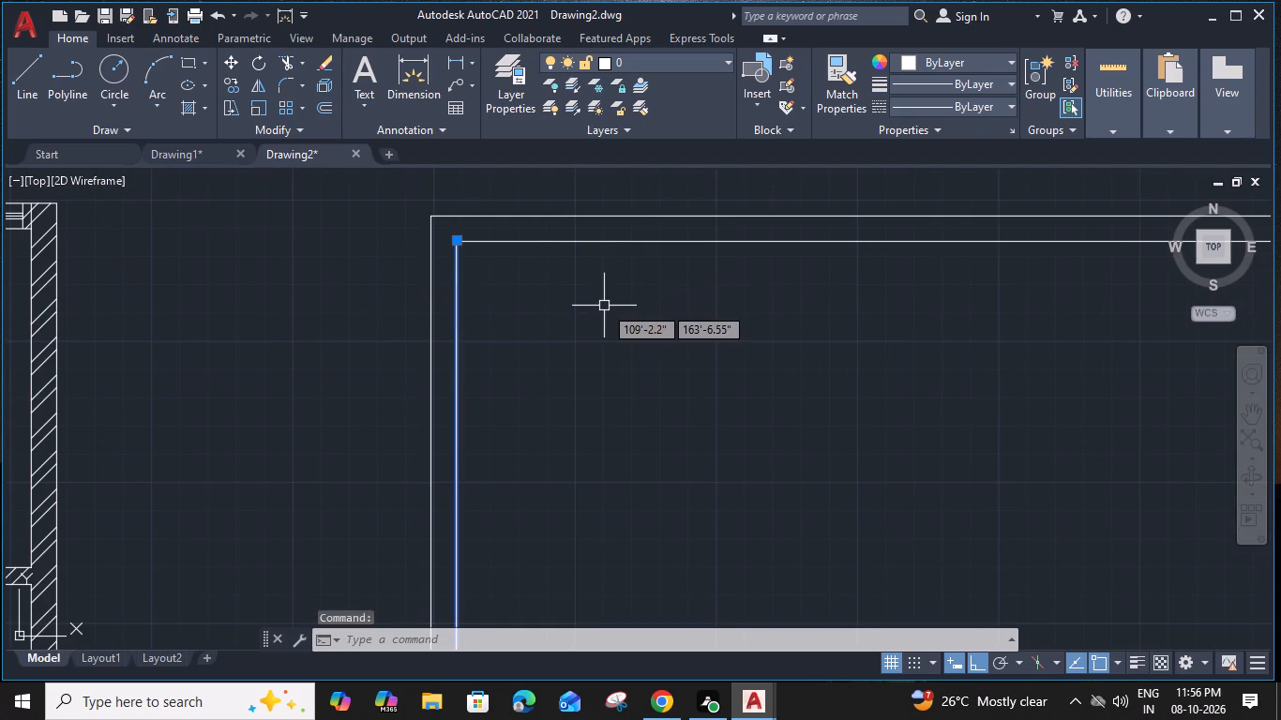
pyautogui.press('o')
pyautogui.press('space')
pyautogui.press('1')
pyautogui.write("2'")
pyautogui.press('space')
pyautogui.click(611, 311)
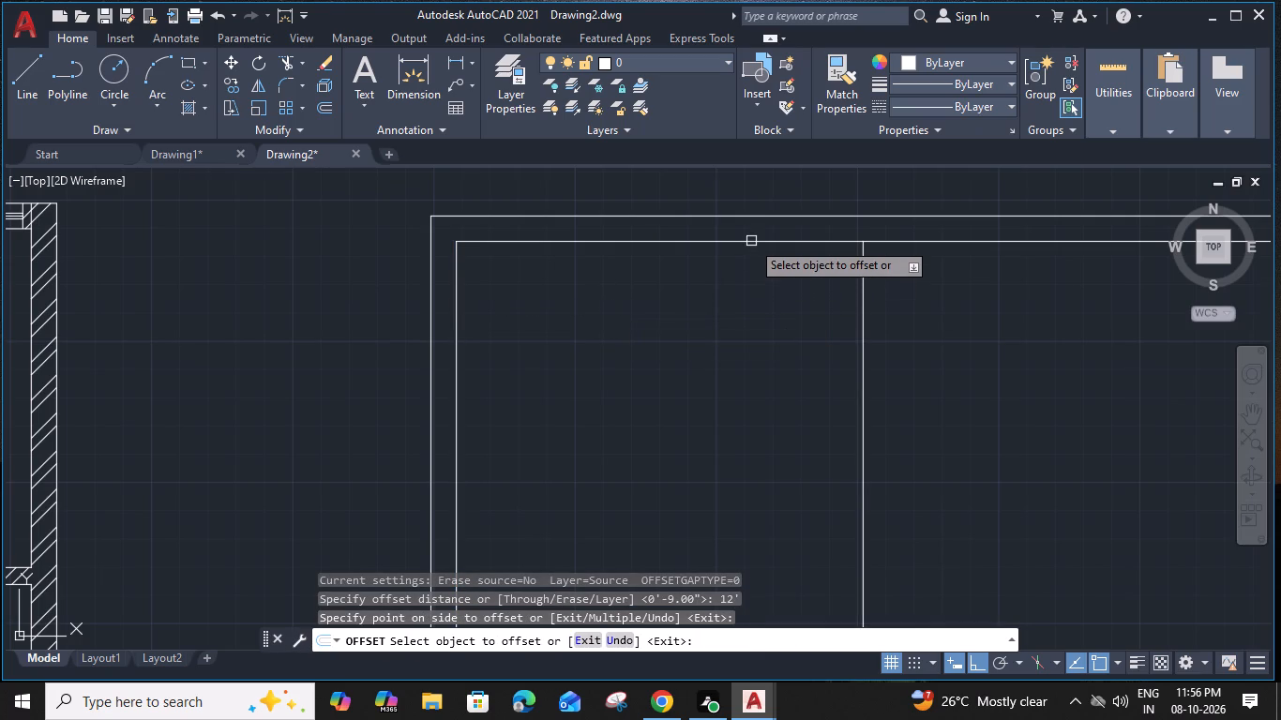
# Offset the inner line of the second plan's top wall 14' downward.
pyautogui.click(751, 241)
pyautogui.scroll(-3, 739, 369)
pyautogui.moveTo(737, 368); pyautogui.dragTo(707, 336, button='middle')
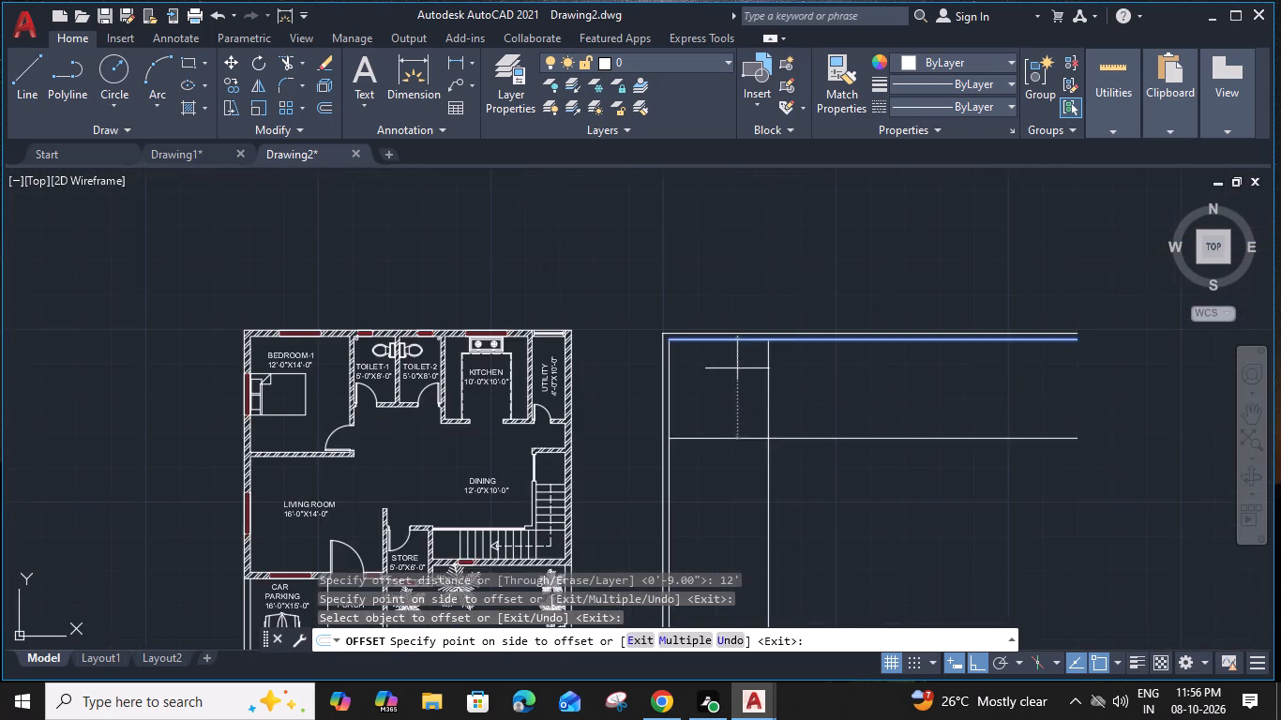
pyautogui.moveTo(707, 336); pyautogui.dragTo(704, 332, button='middle')
pyautogui.press('1')
pyautogui.press('4')
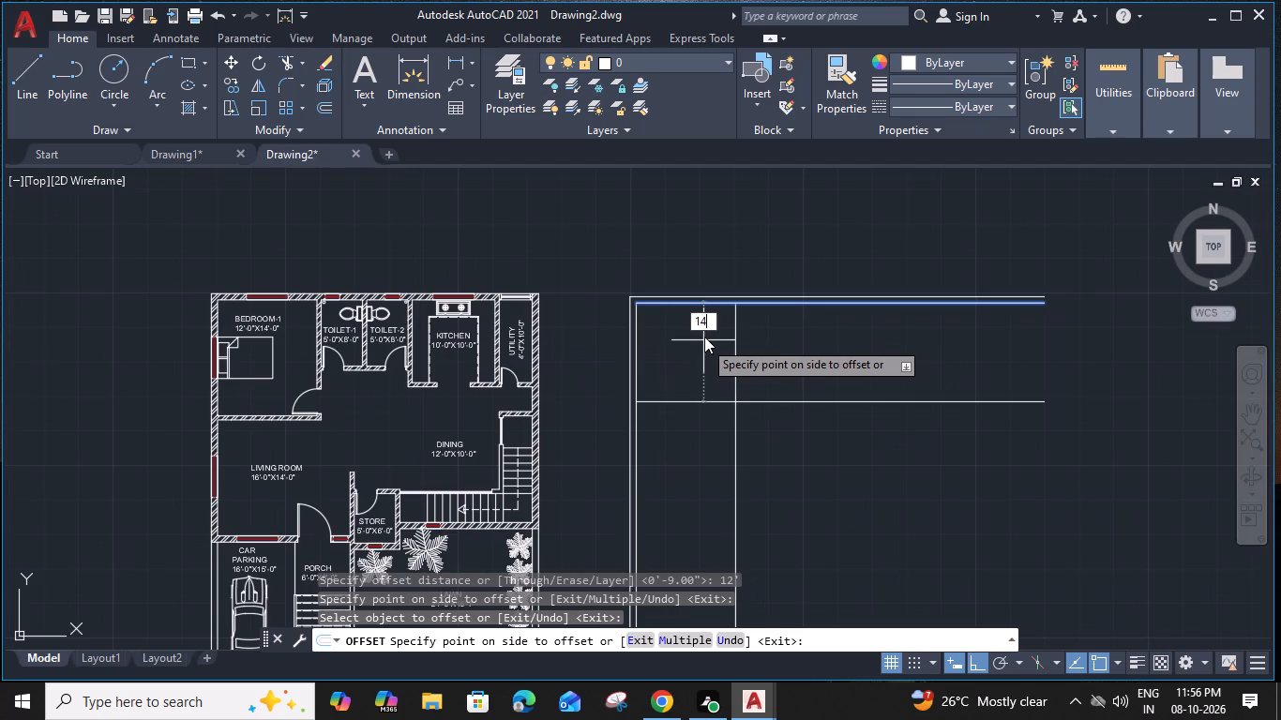
pyautogui.write("'")
pyautogui.press('space')
# Offset the new vertical and horizontal room lines 6" outward from the corner room to give both partitions thickness.
pyautogui.moveTo(703, 340); pyautogui.dragTo(641, 325, button='middle')
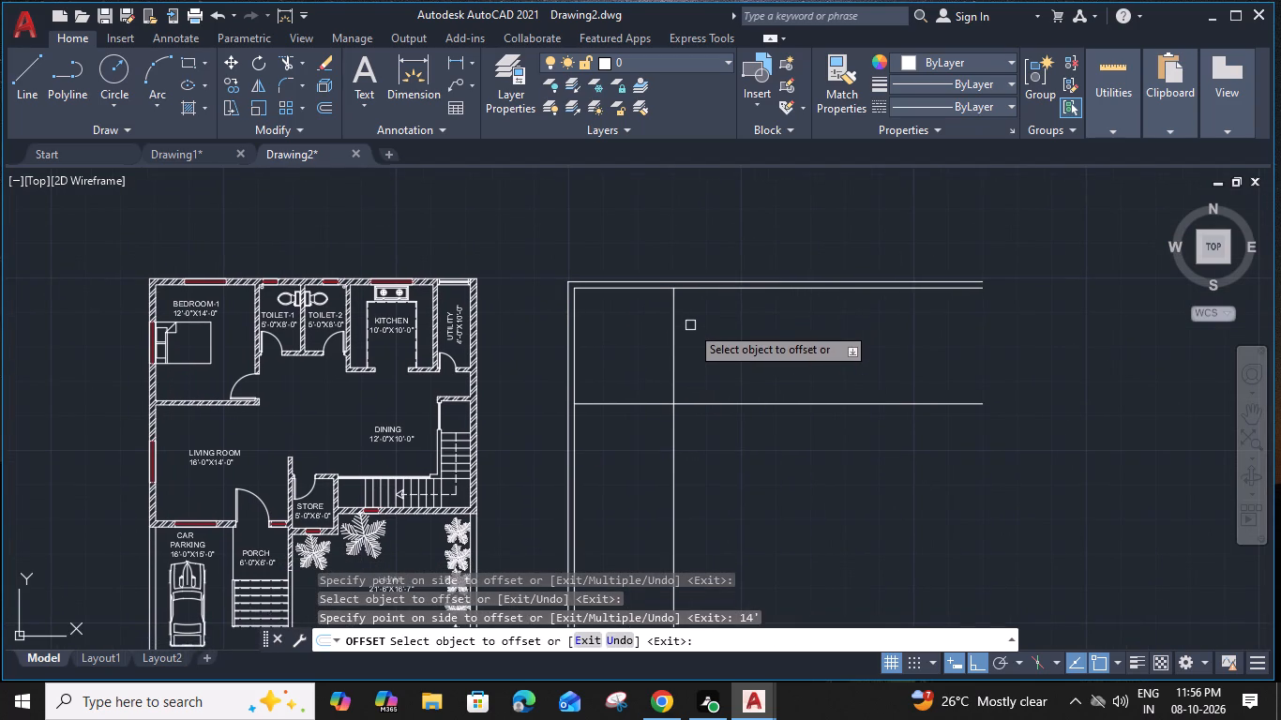
pyautogui.click(675, 318)
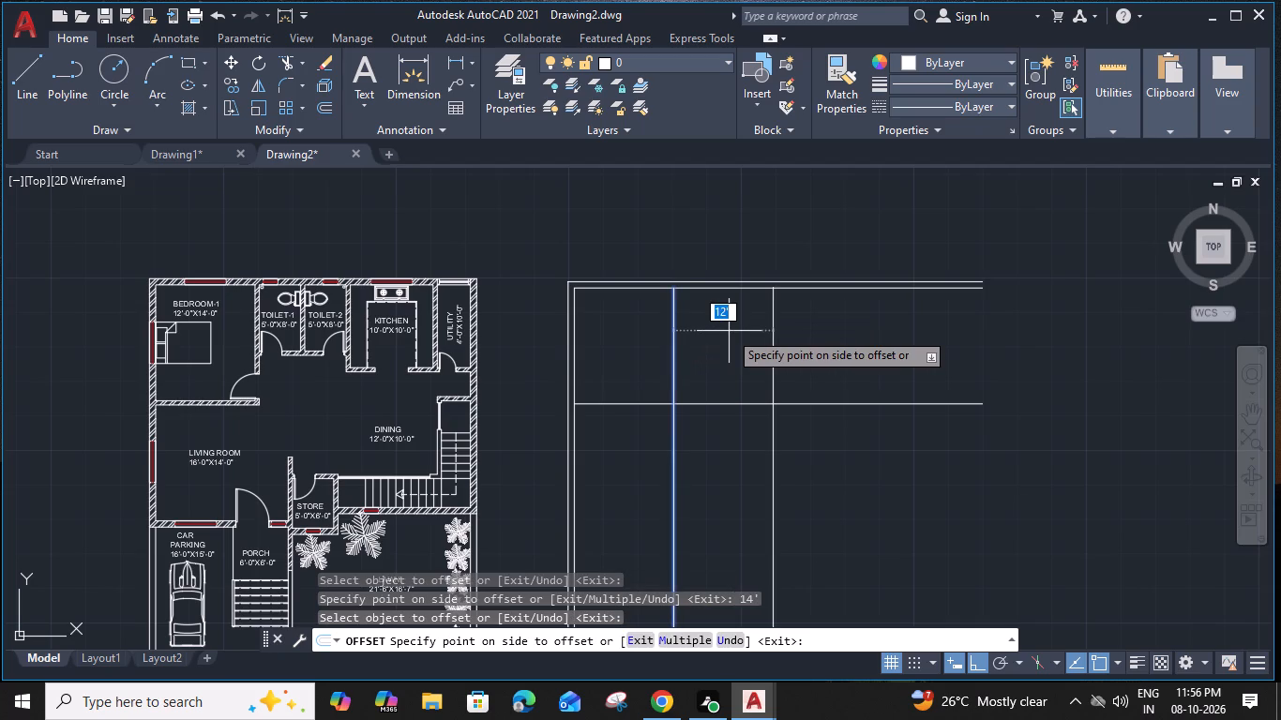
pyautogui.write('6"')
pyautogui.press('Return')
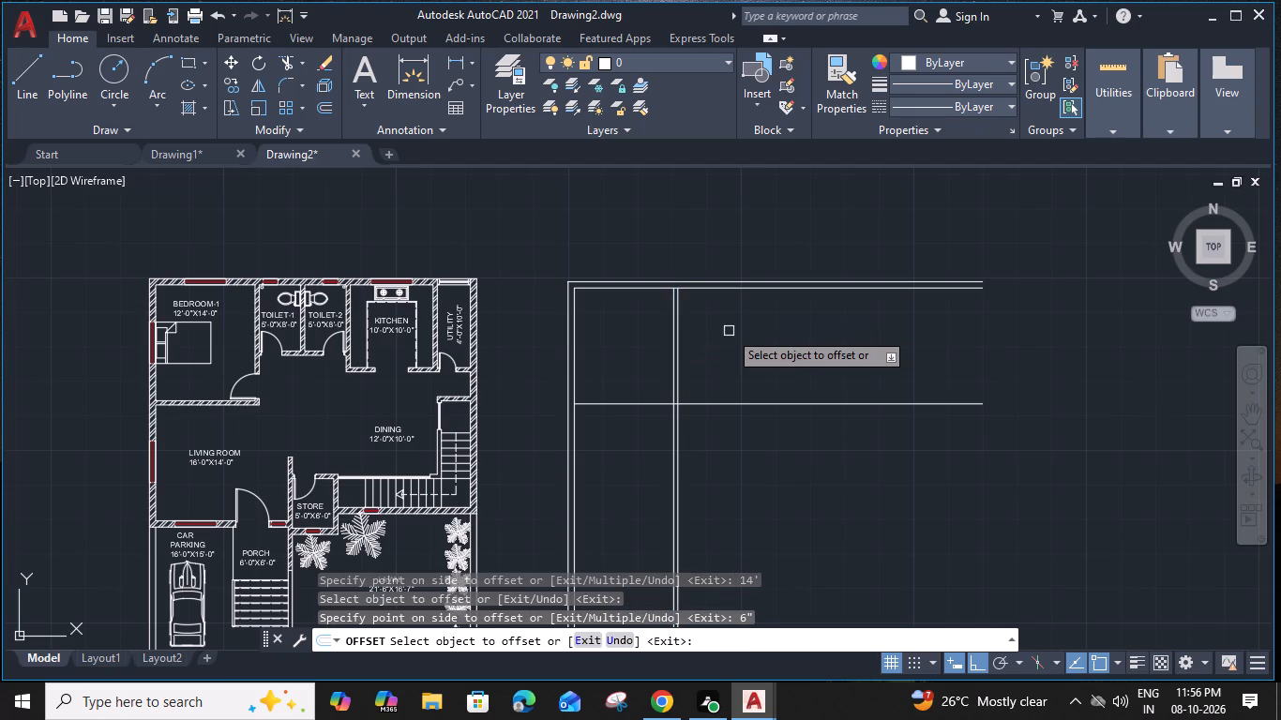
pyautogui.click(741, 404)
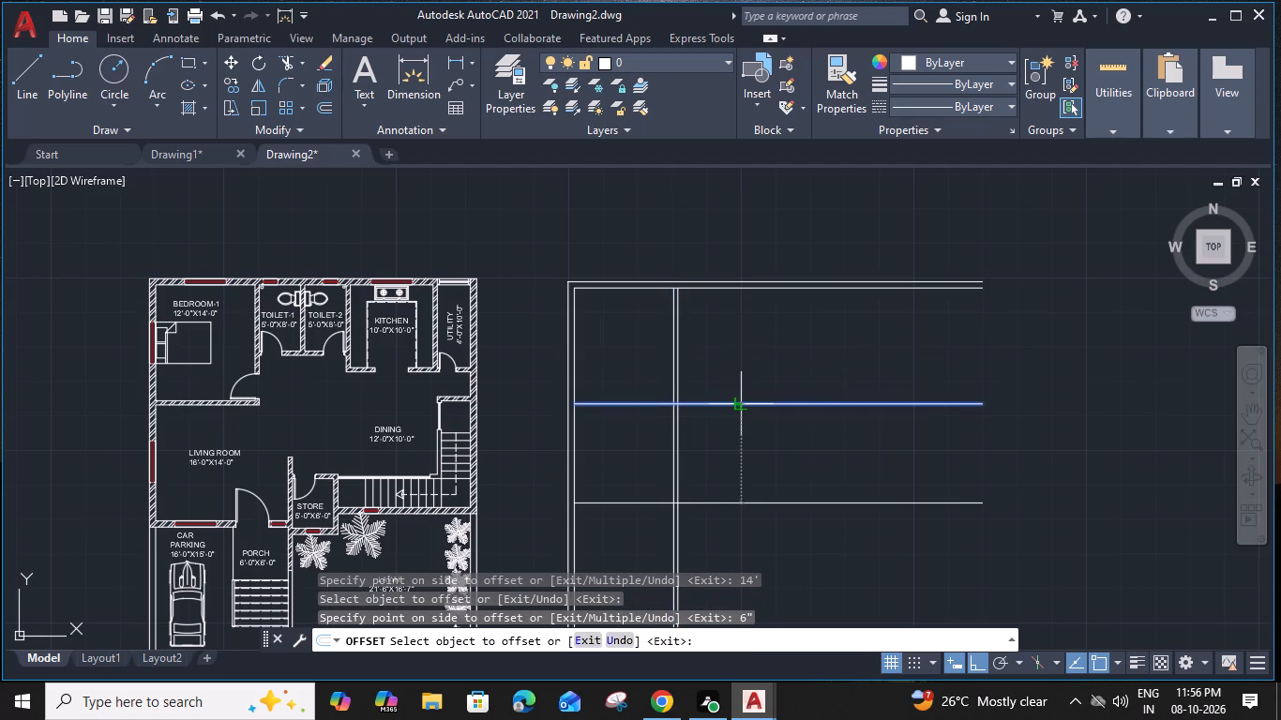
pyautogui.press('6')
pyautogui.hotkey('shift', '"')
pyautogui.press('Return')
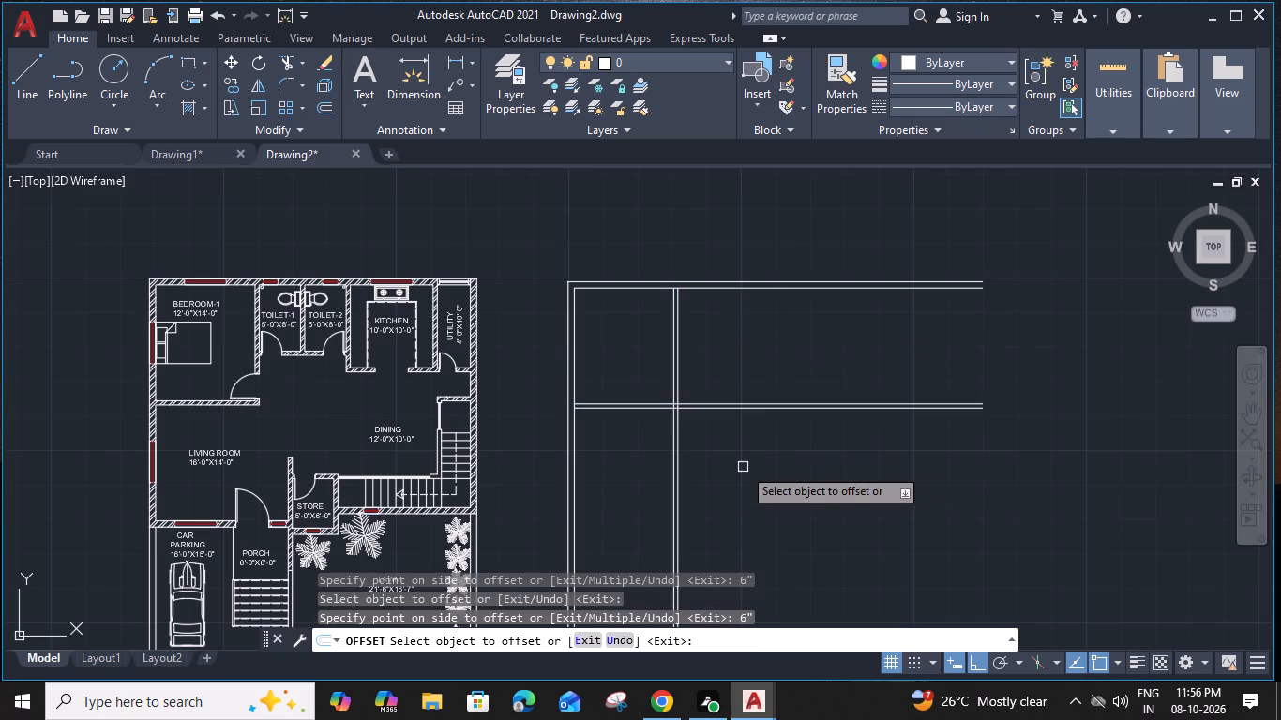
# Add a 6" thick vertical partition 5' beyond the corner room's vertical partition using Offset.
pyautogui.moveTo(743, 462); pyautogui.dragTo(702, 451, button='middle')
pyautogui.scroll(2, 656, 330)
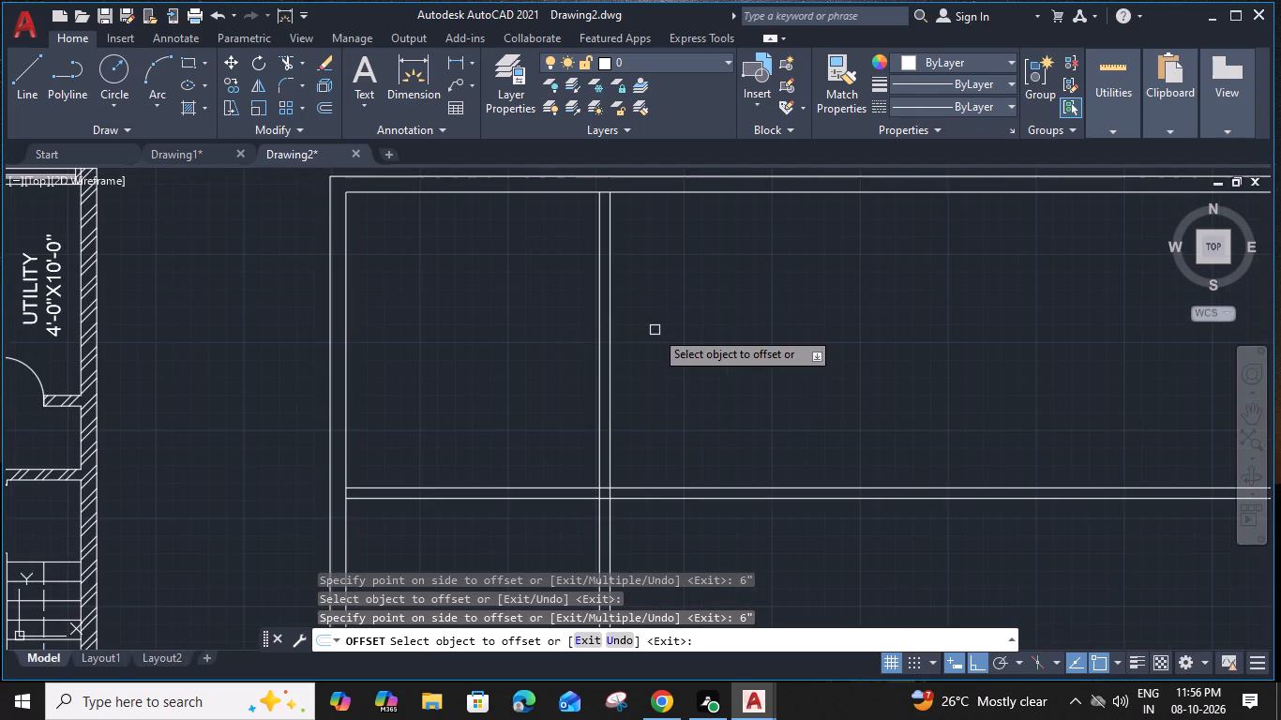
pyautogui.click(614, 312)
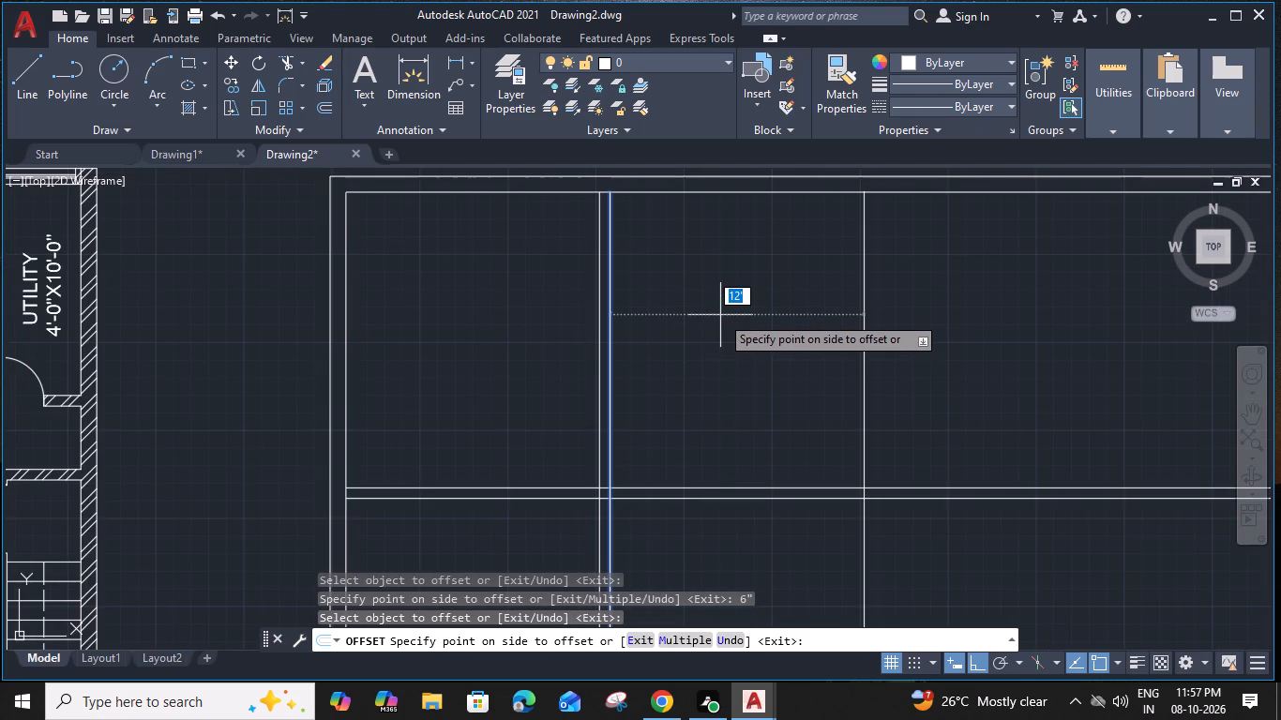
pyautogui.write("5'")
pyautogui.press('space')
pyautogui.click(716, 303)
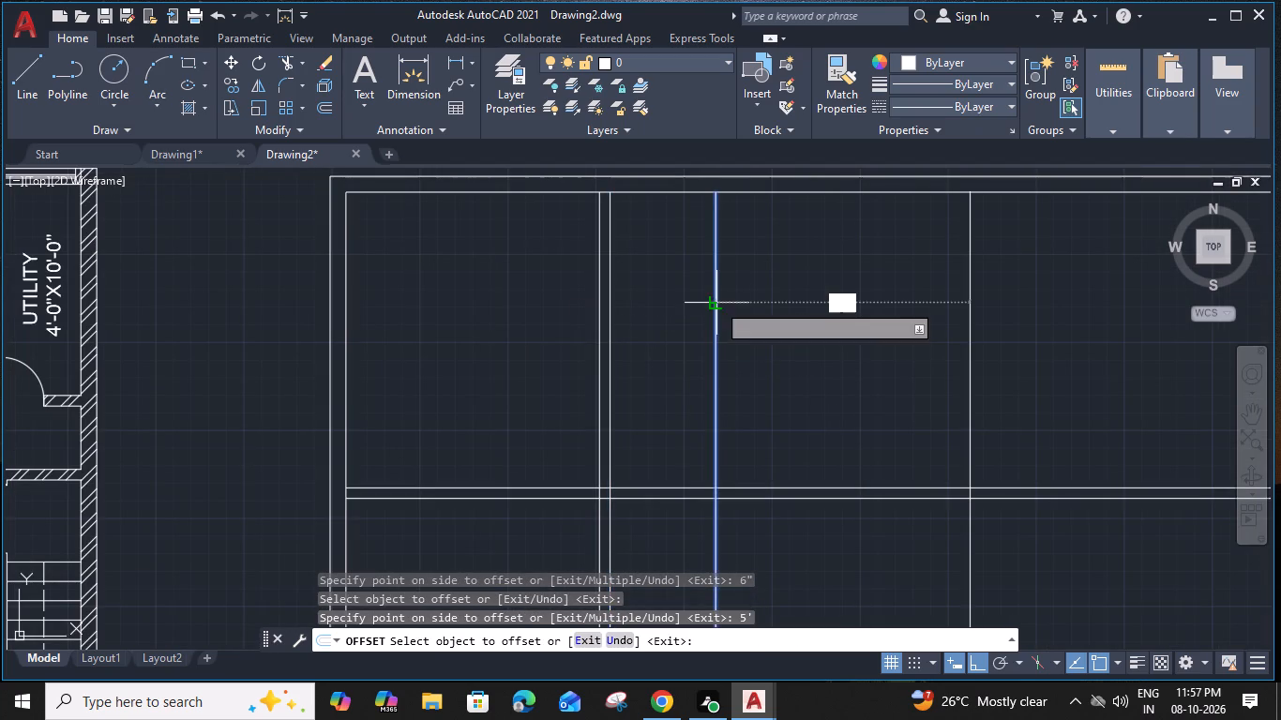
pyautogui.write('6"')
pyautogui.press('Return')
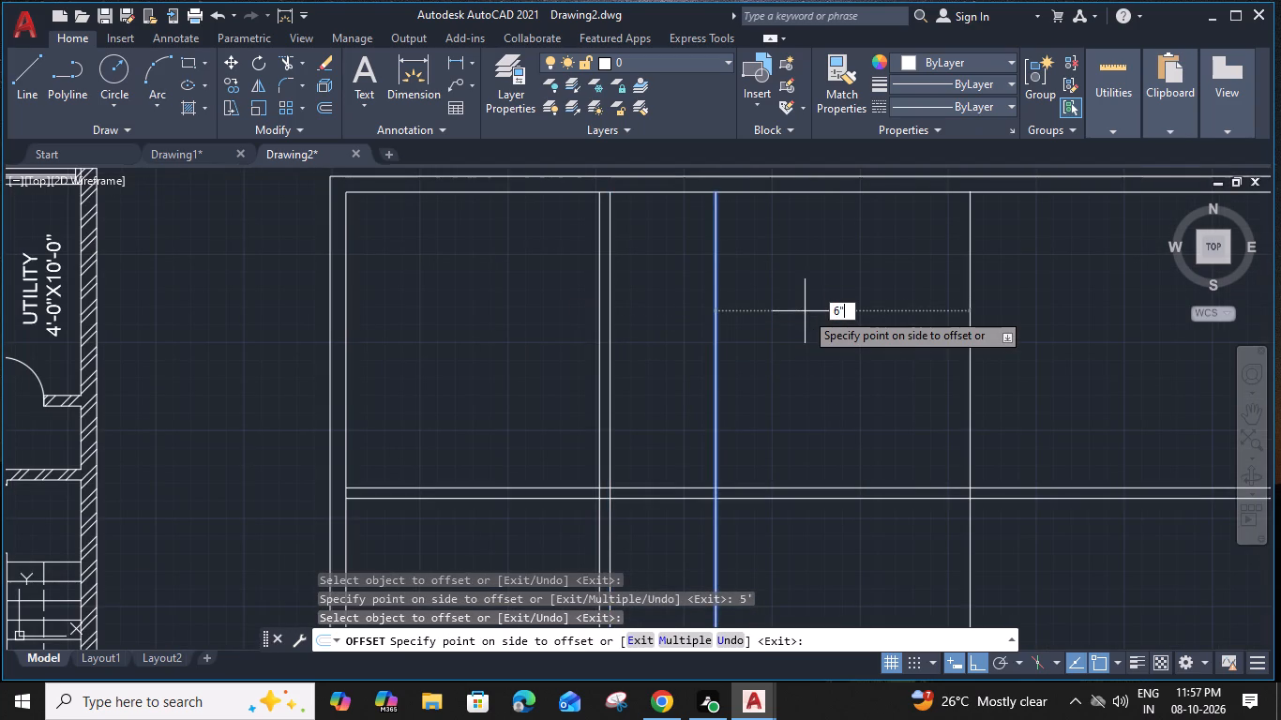
# Add another 6" thick vertical partition 5' beyond the last one using Offset.
pyautogui.click(727, 308)
pyautogui.write("5'")
pyautogui.press('space')
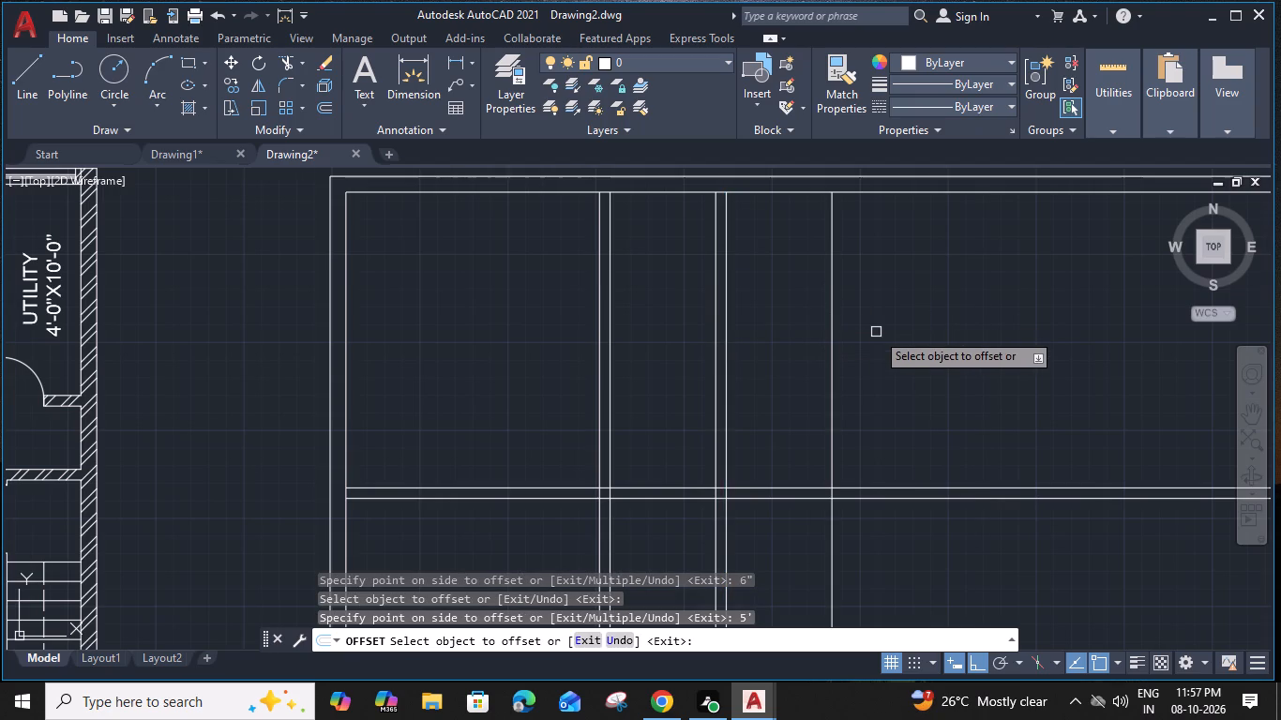
pyautogui.click(834, 307)
pyautogui.write('6"')
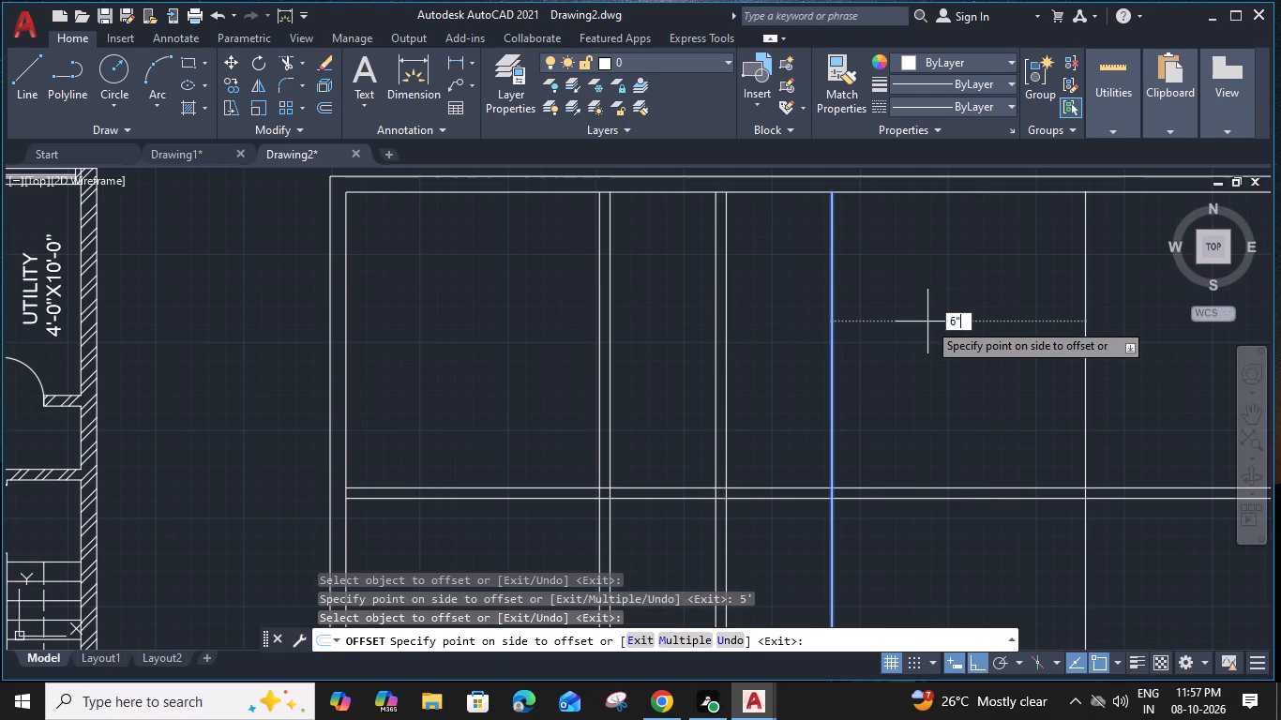
pyautogui.press('Return')
# Offset the last vertical partition's outer line by 12', and offset the resulting line 9" further outward to form the second plan's side wall.
pyautogui.moveTo(927, 322); pyautogui.dragTo(790, 308, button='middle')
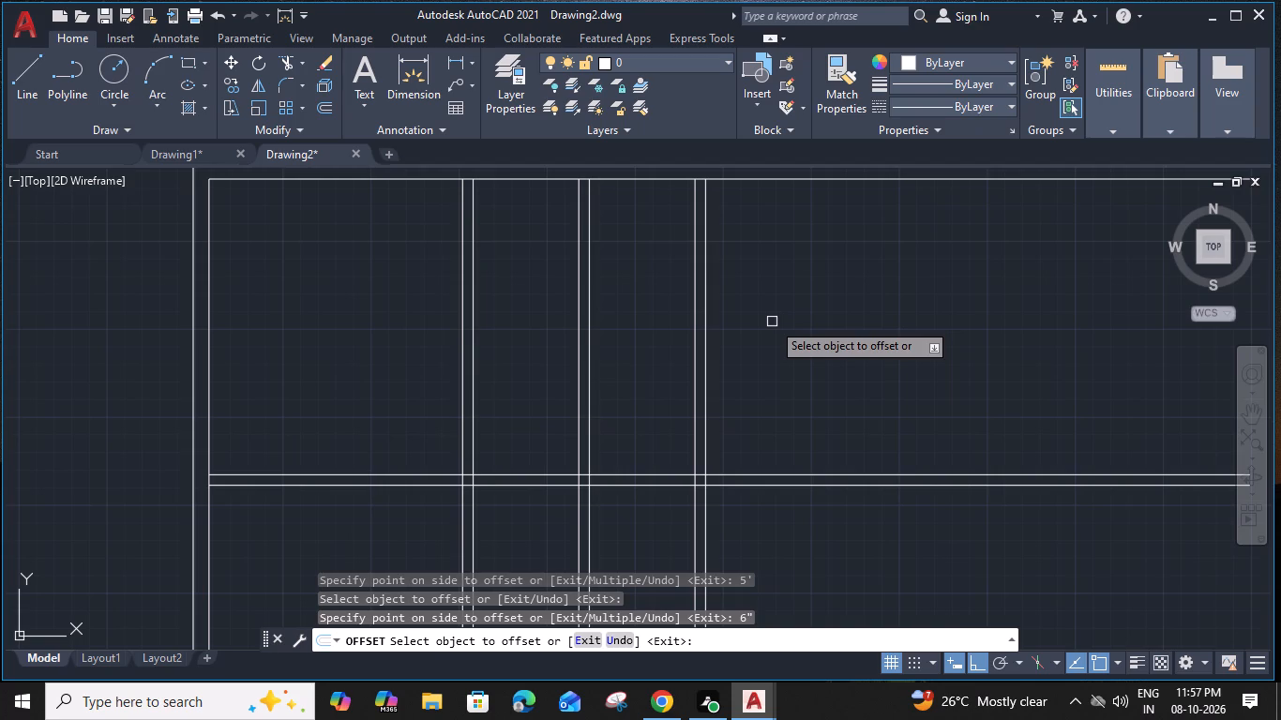
pyautogui.click(708, 307)
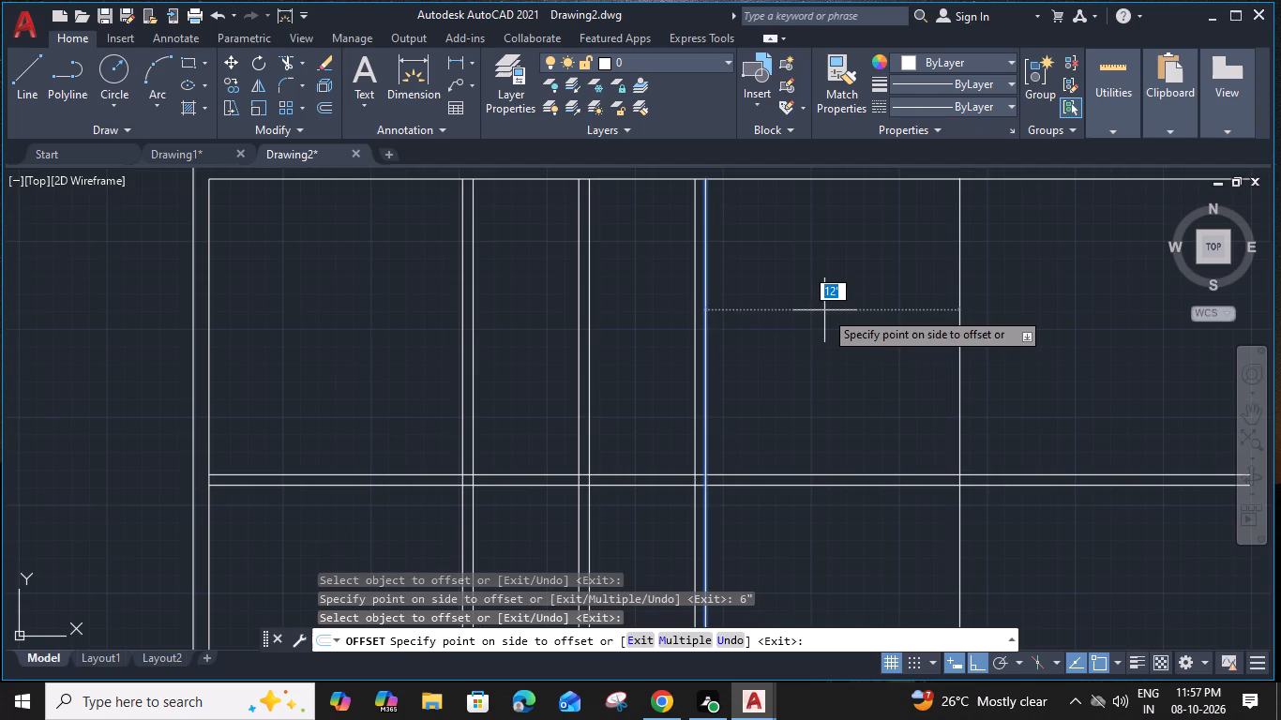
pyautogui.write('12')
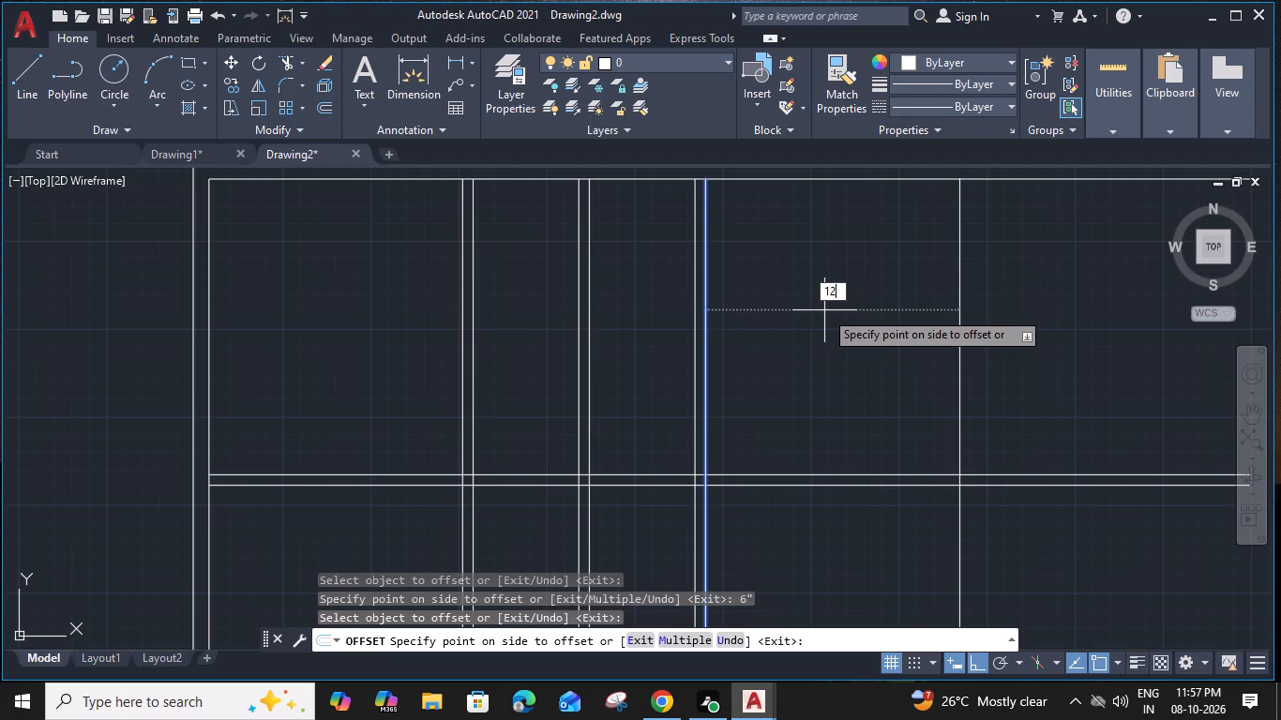
pyautogui.write("'")
pyautogui.press('space')
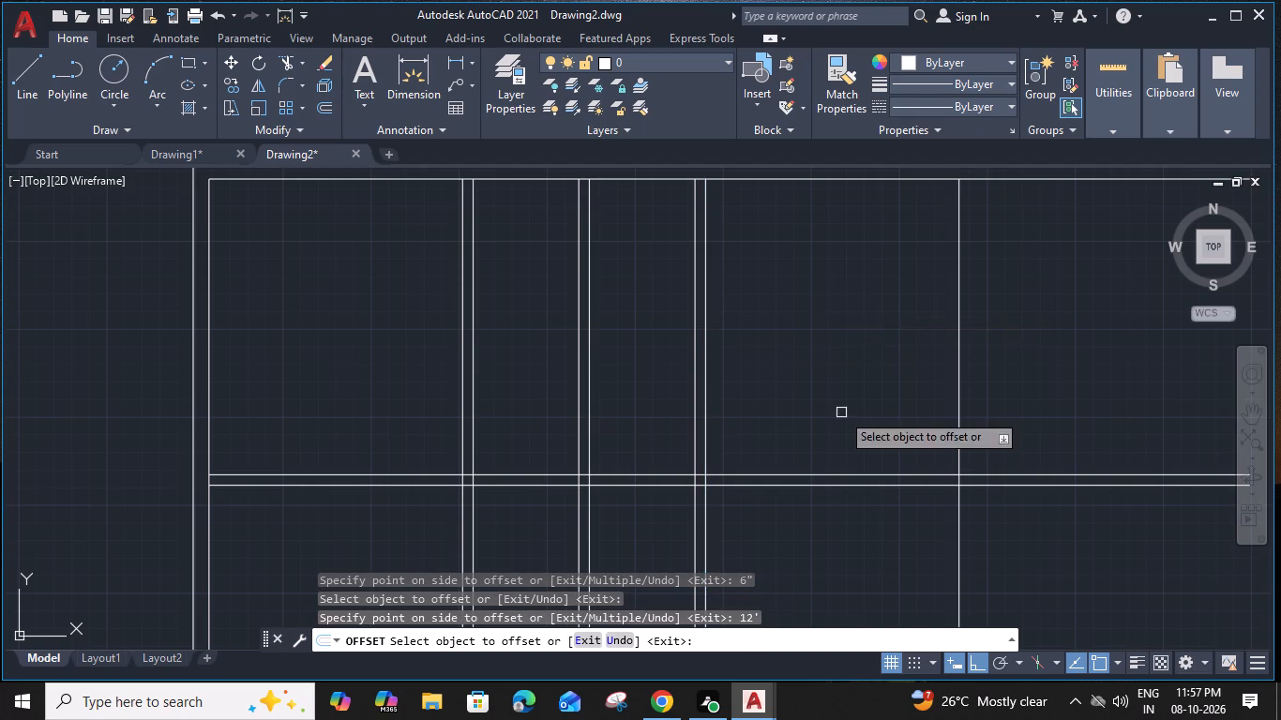
pyautogui.moveTo(837, 409); pyautogui.dragTo(658, 354, button='middle')
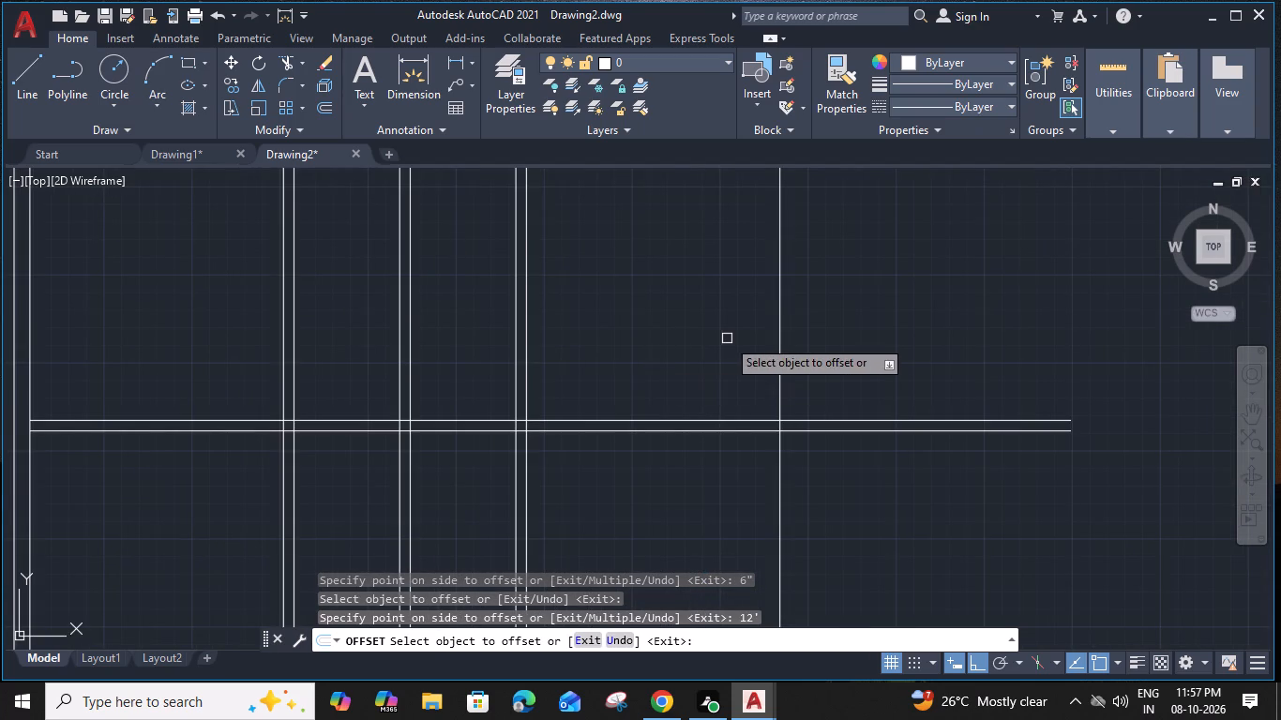
pyautogui.click(780, 311)
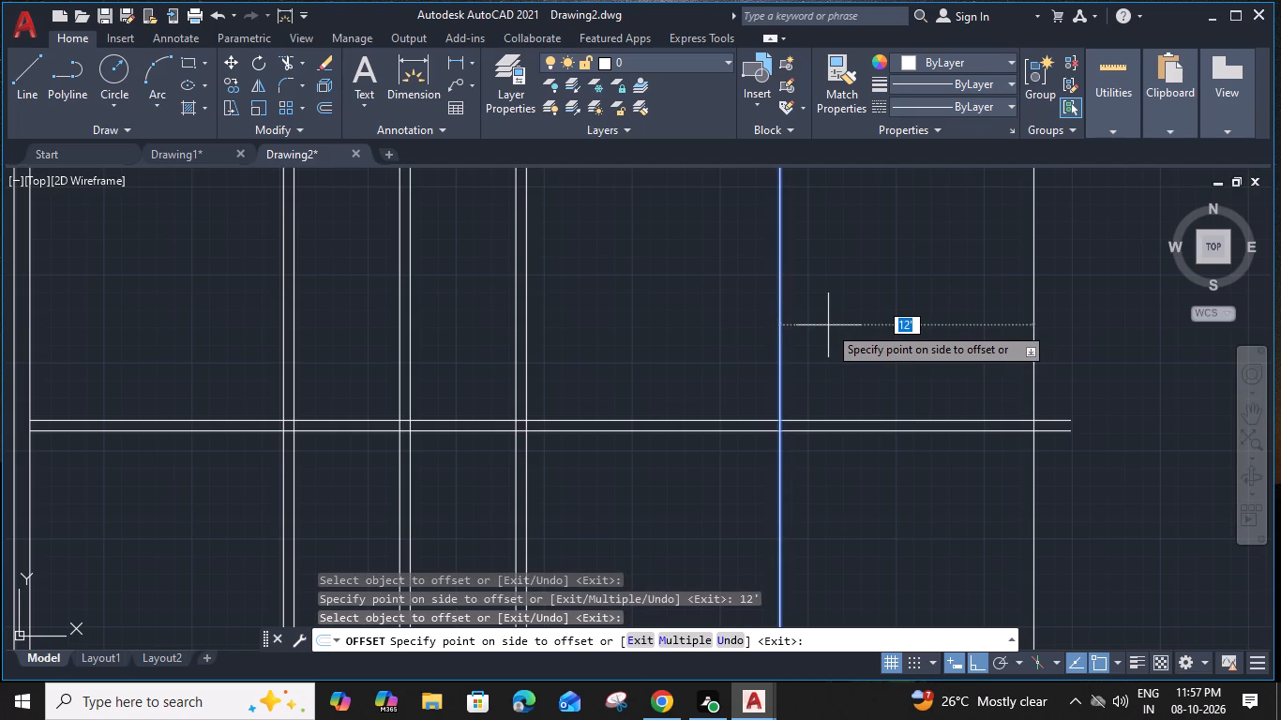
pyautogui.write('9"')
pyautogui.press('Return')
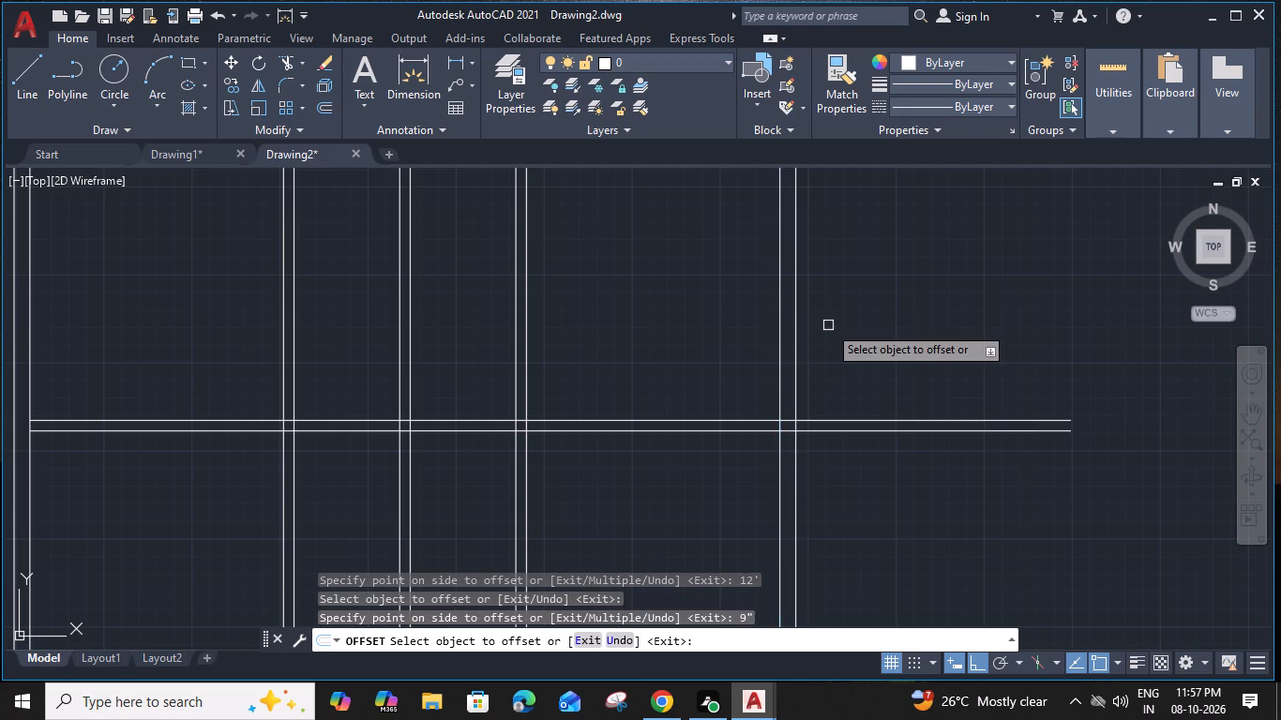
pyautogui.press('Escape')
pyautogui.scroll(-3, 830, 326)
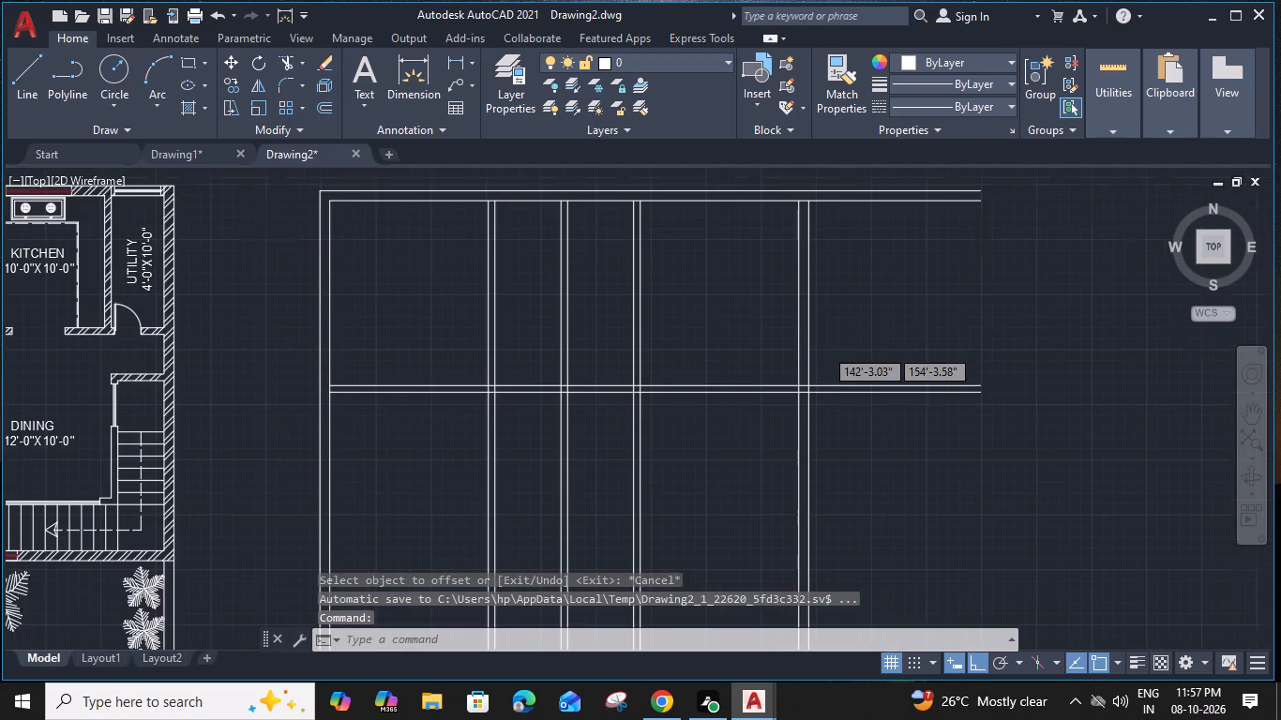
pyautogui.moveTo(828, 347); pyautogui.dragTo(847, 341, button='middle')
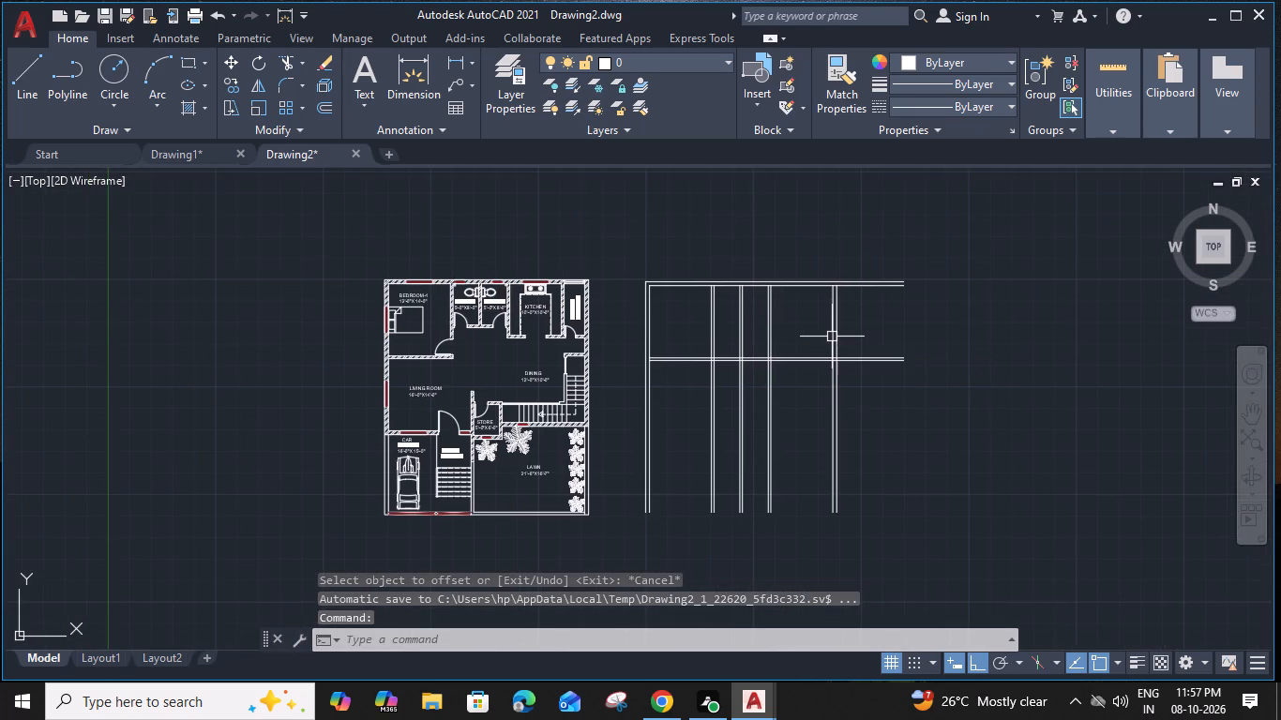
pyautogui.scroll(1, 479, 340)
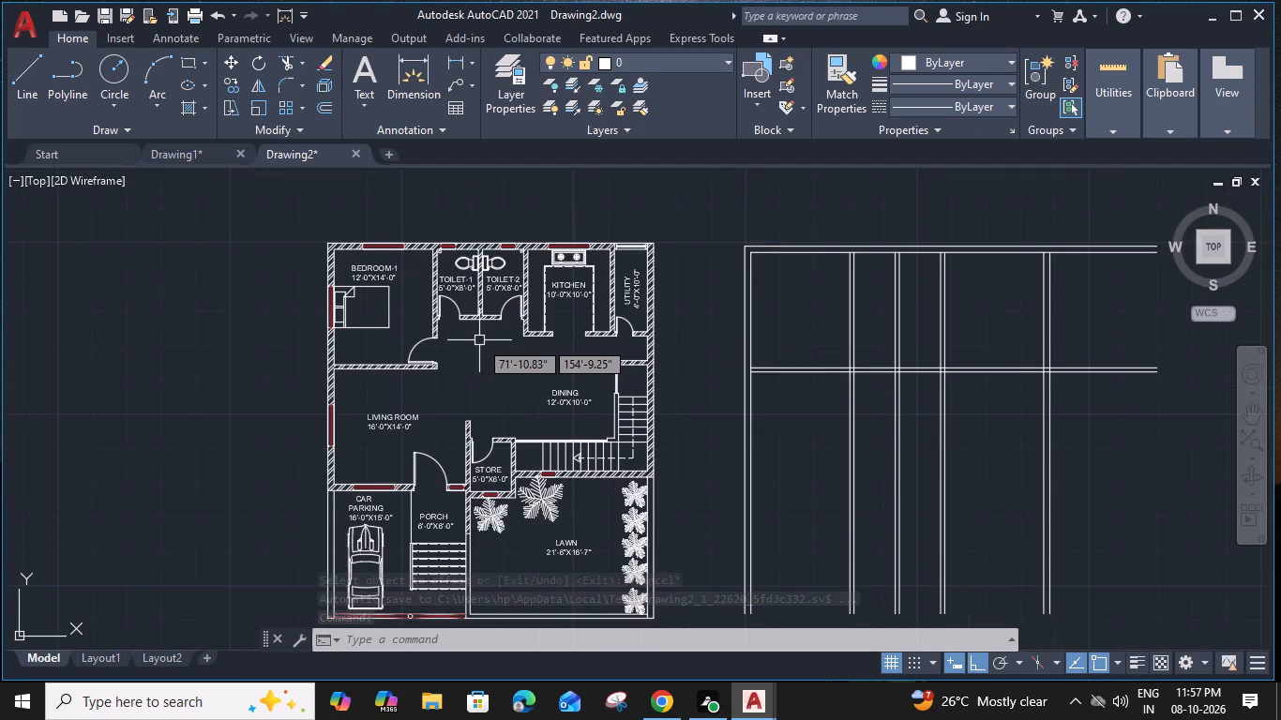
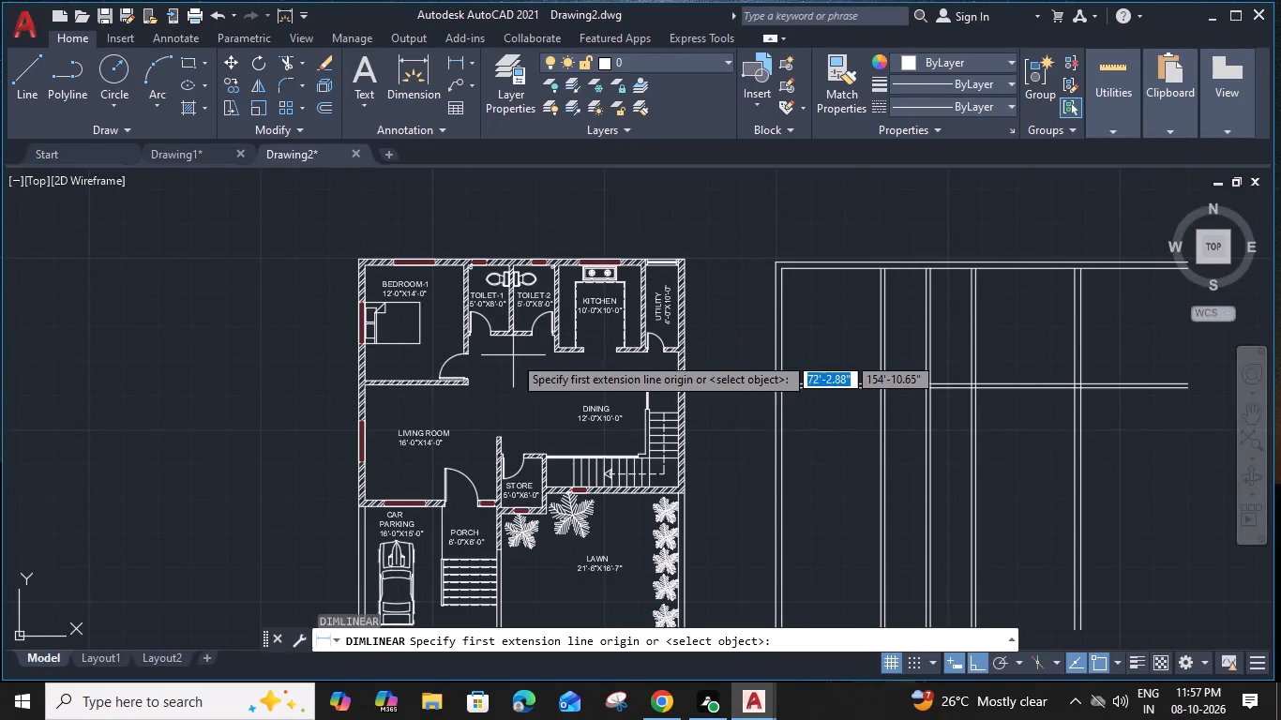
# Add a linear dimension across the first plan's overall width, just above its top outer wall.
pyautogui.scroll(2, 369, 252)
pyautogui.click(340, 263)
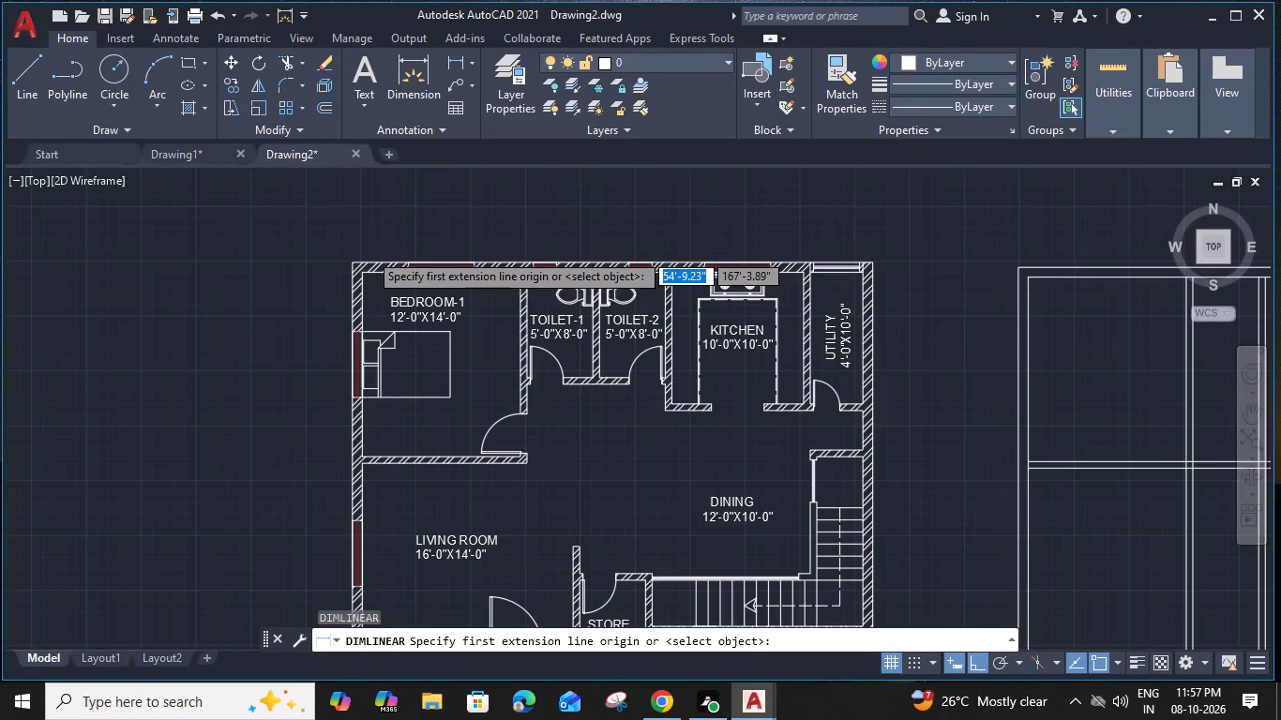
pyautogui.moveTo(721, 263); pyautogui.dragTo(444, 262, button='middle')
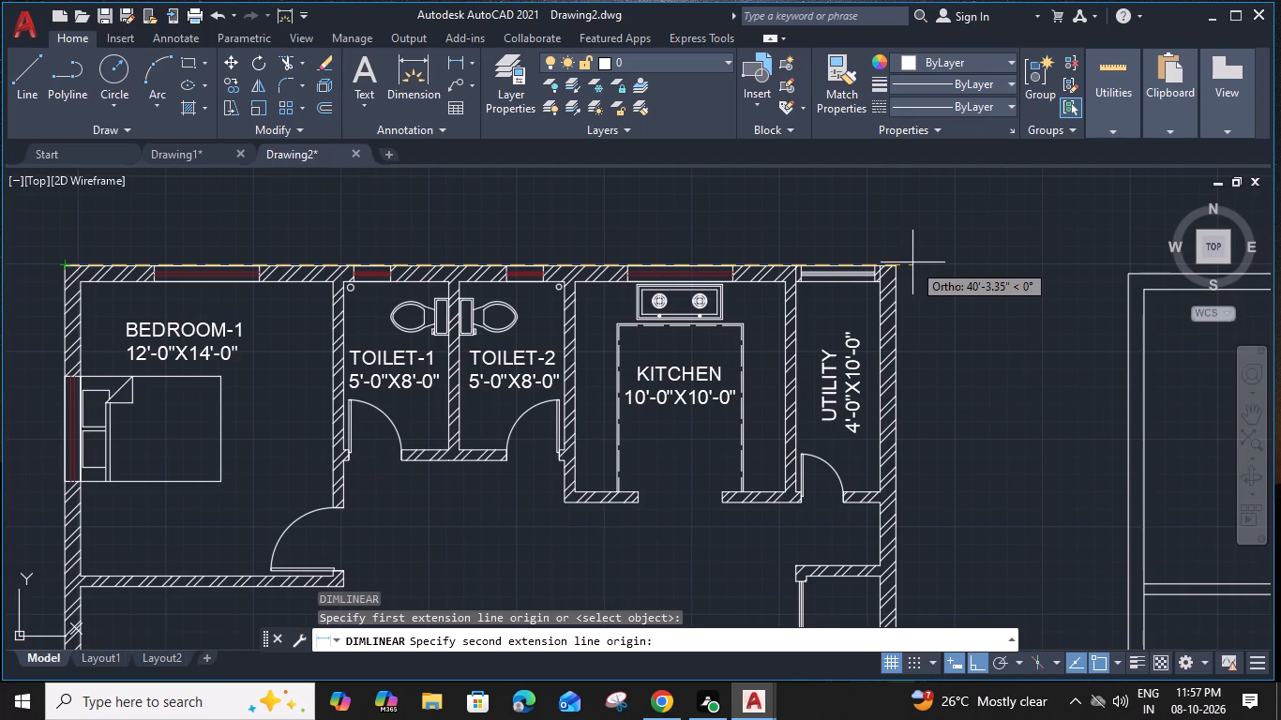
pyautogui.click(897, 262)
pyautogui.click(902, 239)
# Extend the second plan's far side wall outer line to the top outer wall line, and trim the horizontal lines overrunning that wall.
pyautogui.scroll(-2, 909, 249)
pyautogui.moveTo(957, 324); pyautogui.dragTo(956, 322, button='middle')
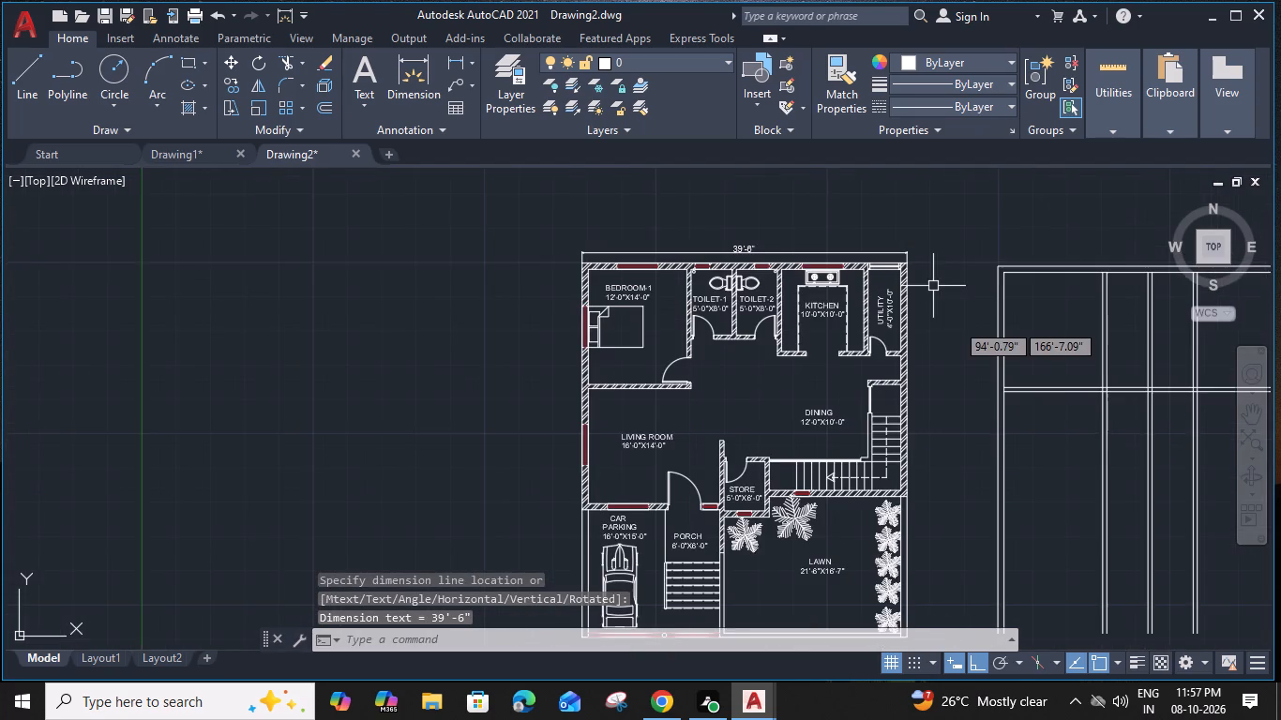
pyautogui.moveTo(956, 322); pyautogui.dragTo(680, 307, button='middle')
pyautogui.moveTo(821, 313); pyautogui.dragTo(720, 296, button='middle')
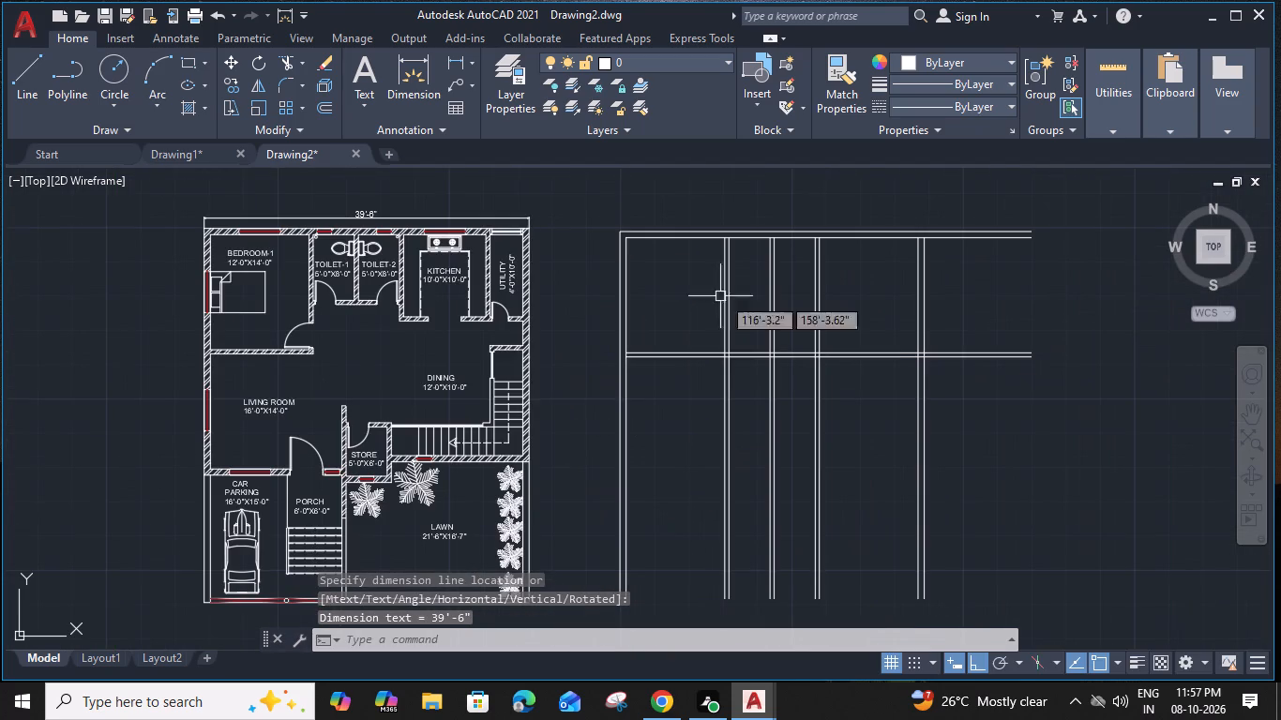
pyautogui.write('EX')
pyautogui.press('space')
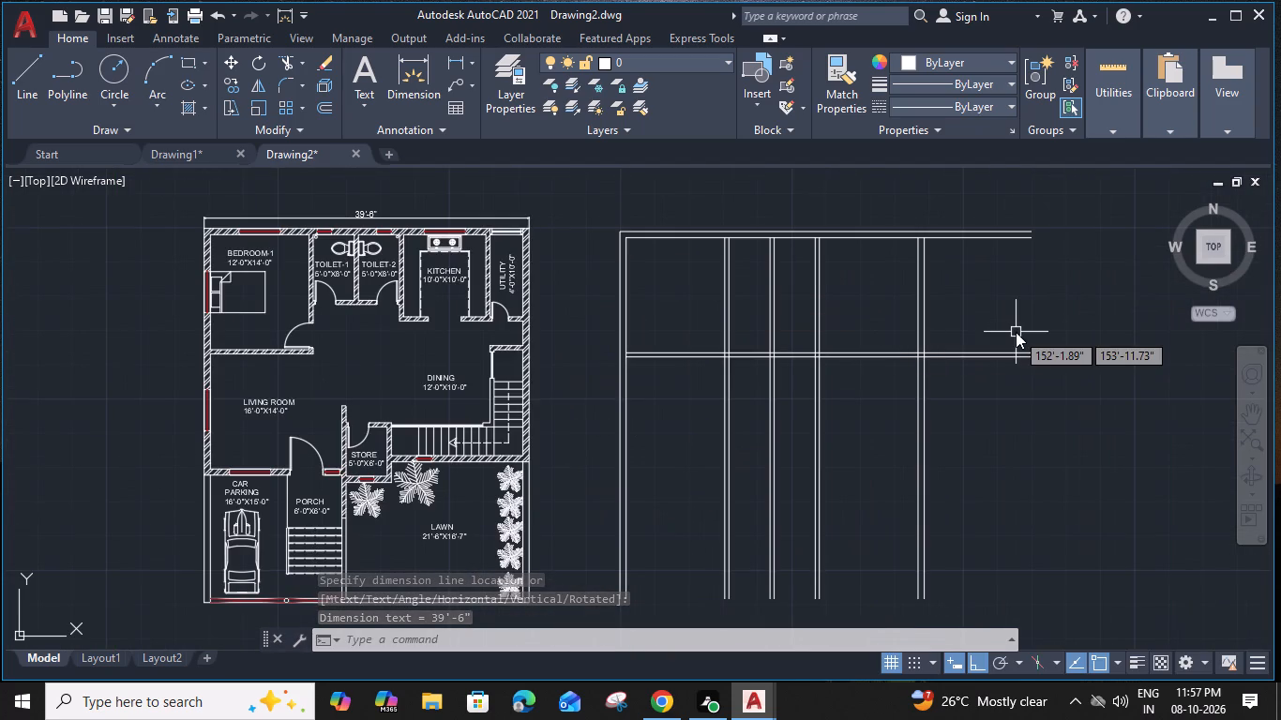
pyautogui.moveTo(942, 291); pyautogui.dragTo(805, 289, button='middle')
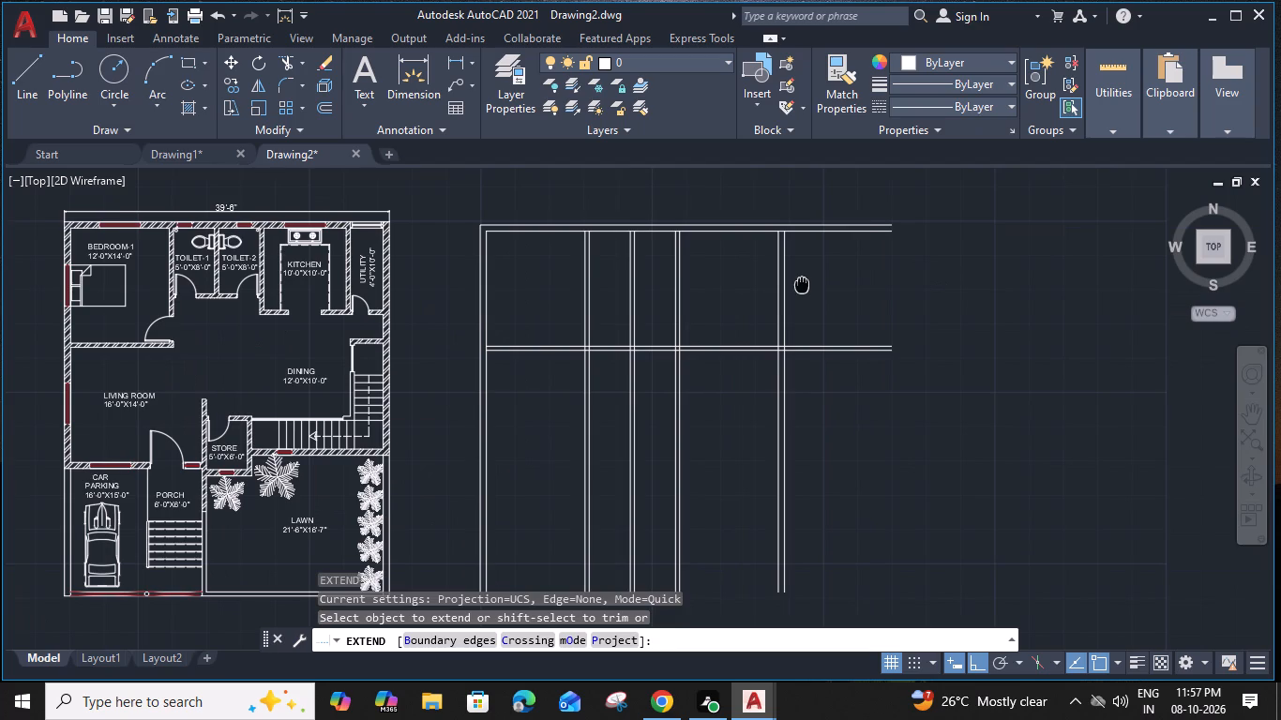
pyautogui.click(789, 247)
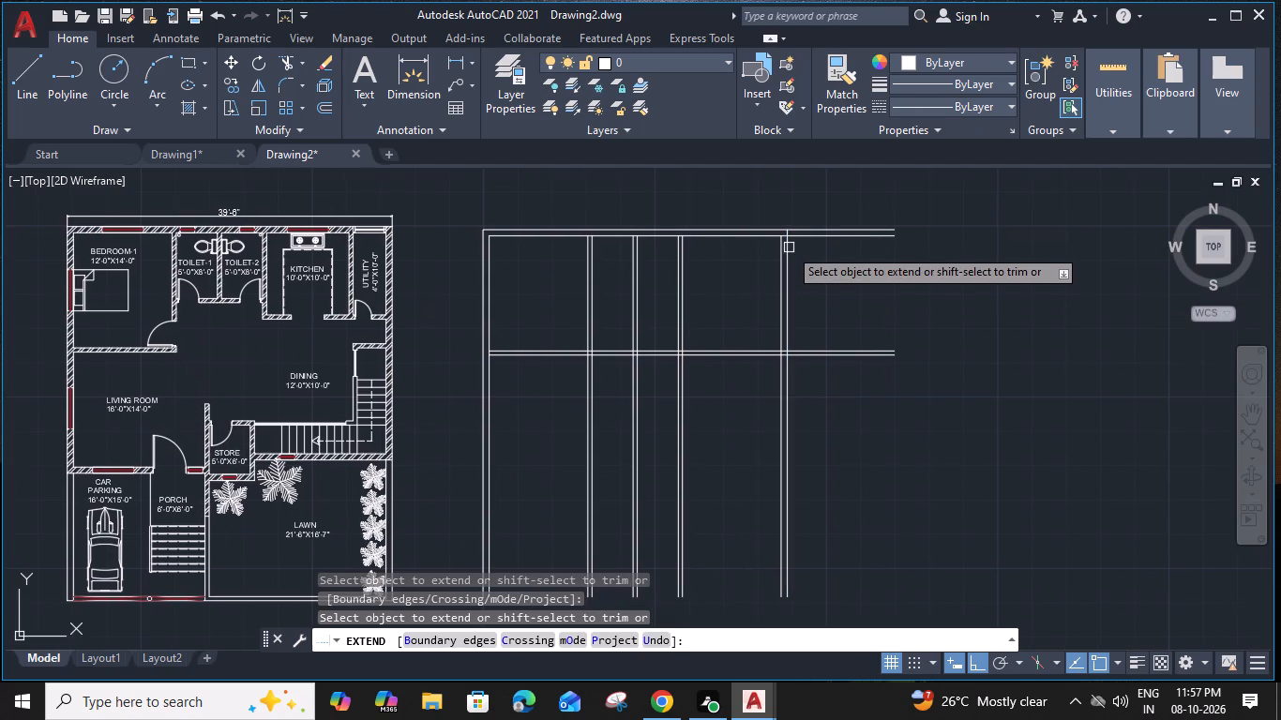
pyautogui.keyDown('shift'); pyautogui.click(869, 187); pyautogui.keyUp('shift')
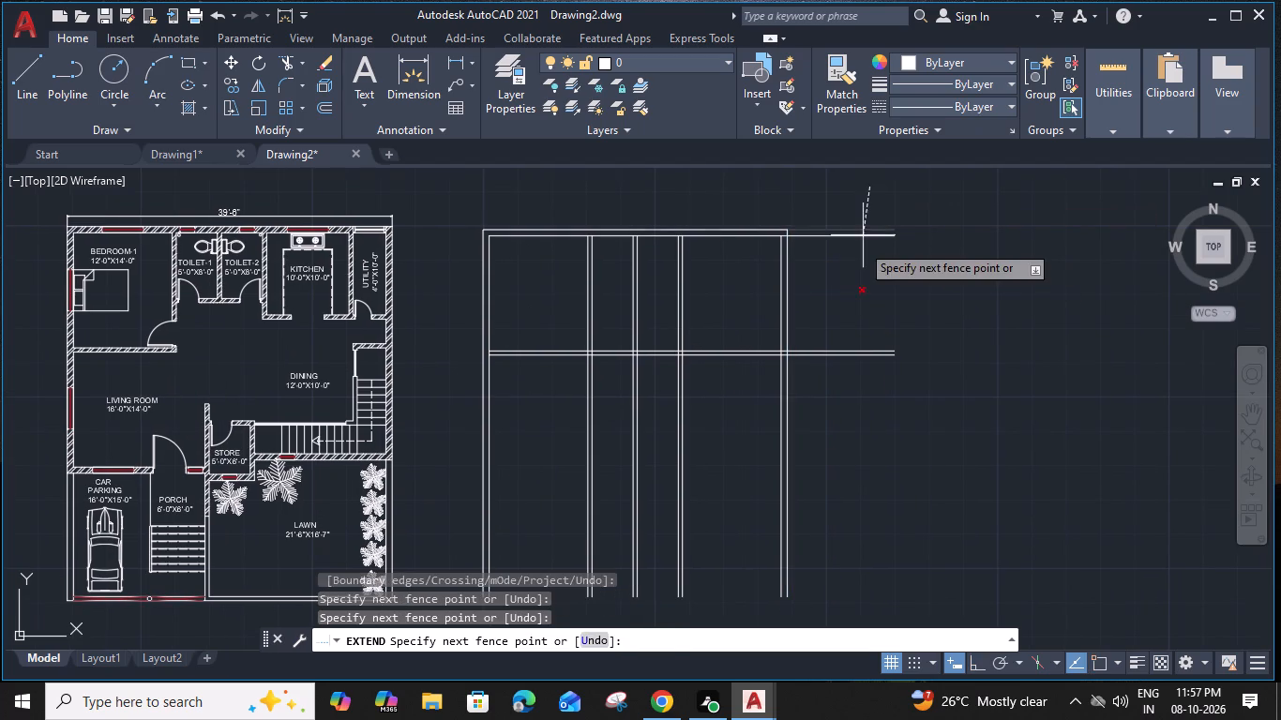
pyautogui.keyDown('shift'); pyautogui.click(844, 391); pyautogui.keyUp('shift')
pyautogui.press('Escape')
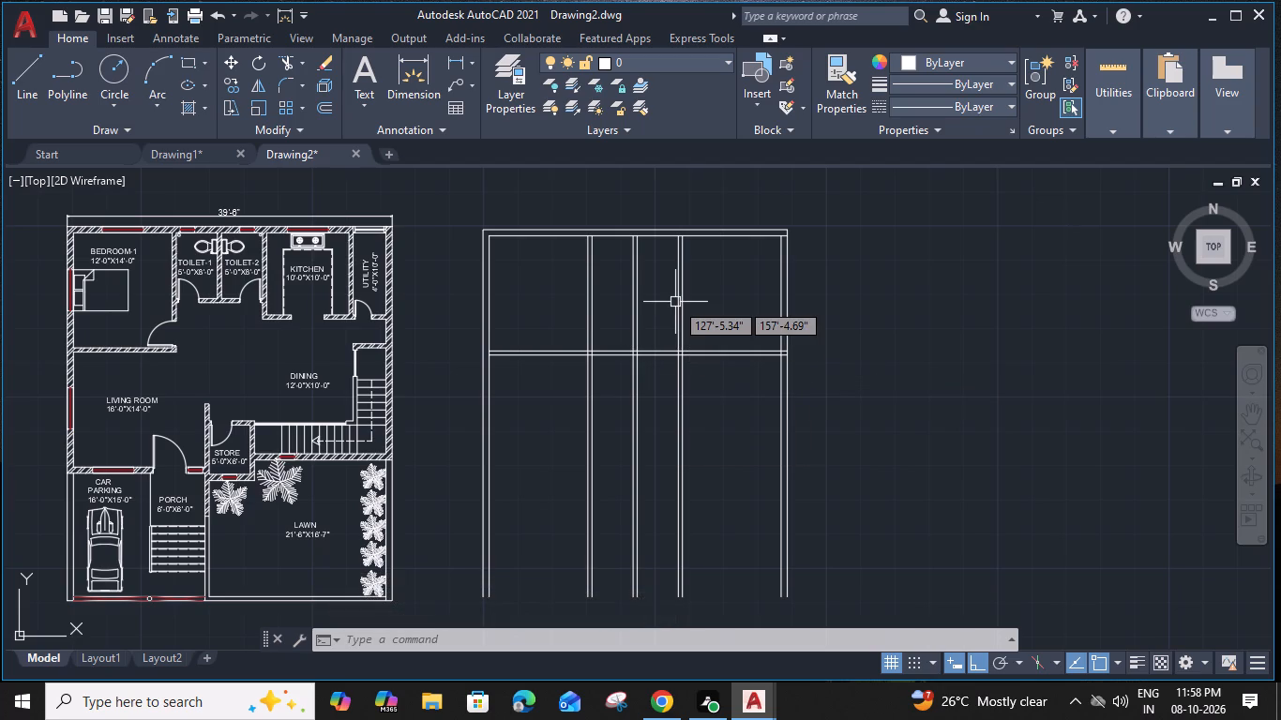
# Add a linear dimension across the second plan's overall width, just above its top outer wall line.
pyautogui.press('s')
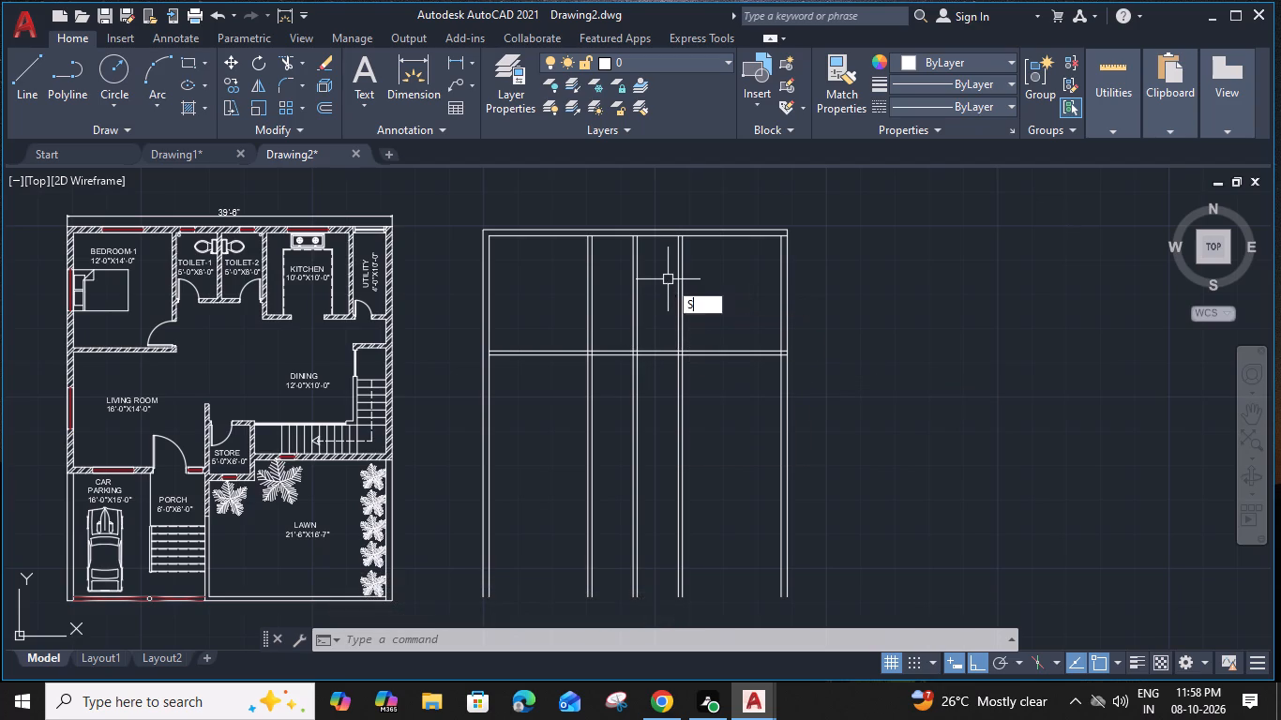
pyautogui.press('Escape')
pyautogui.press('d')
pyautogui.press('i')
pyautogui.write('ML')
pyautogui.write('I')
pyautogui.press('space')
pyautogui.press('space')
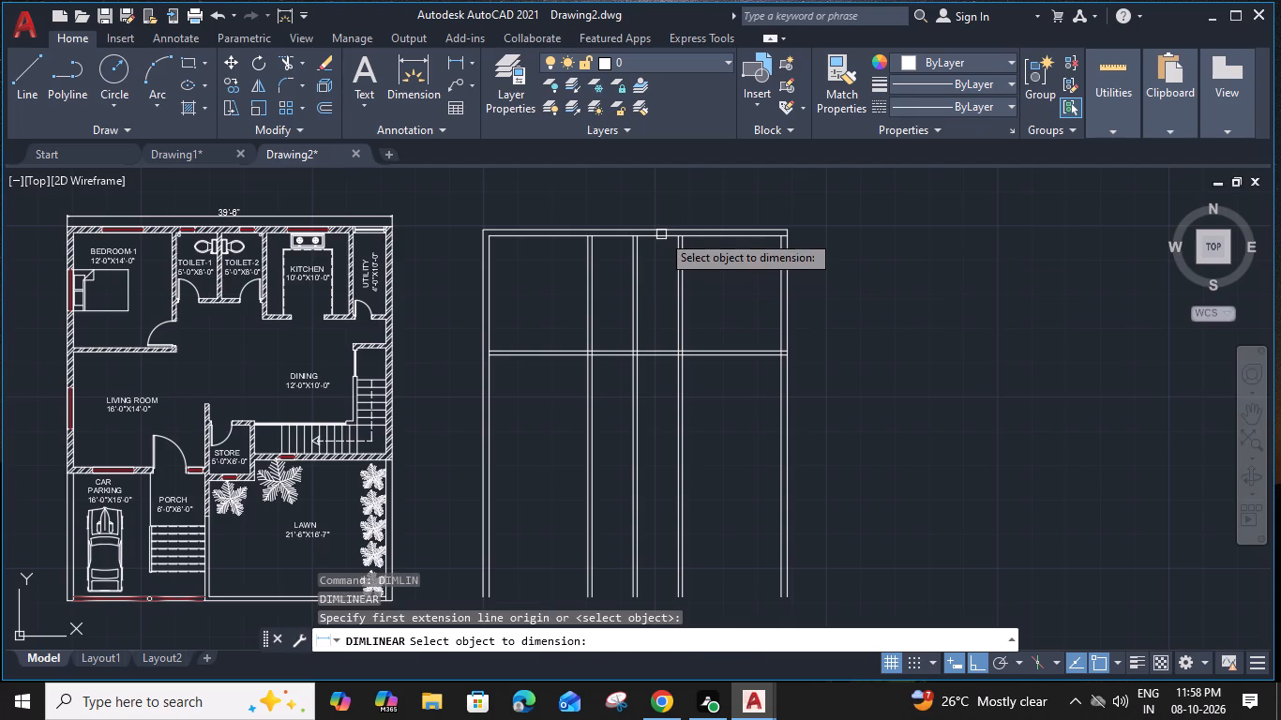
pyautogui.click(662, 228)
pyautogui.click(663, 216)
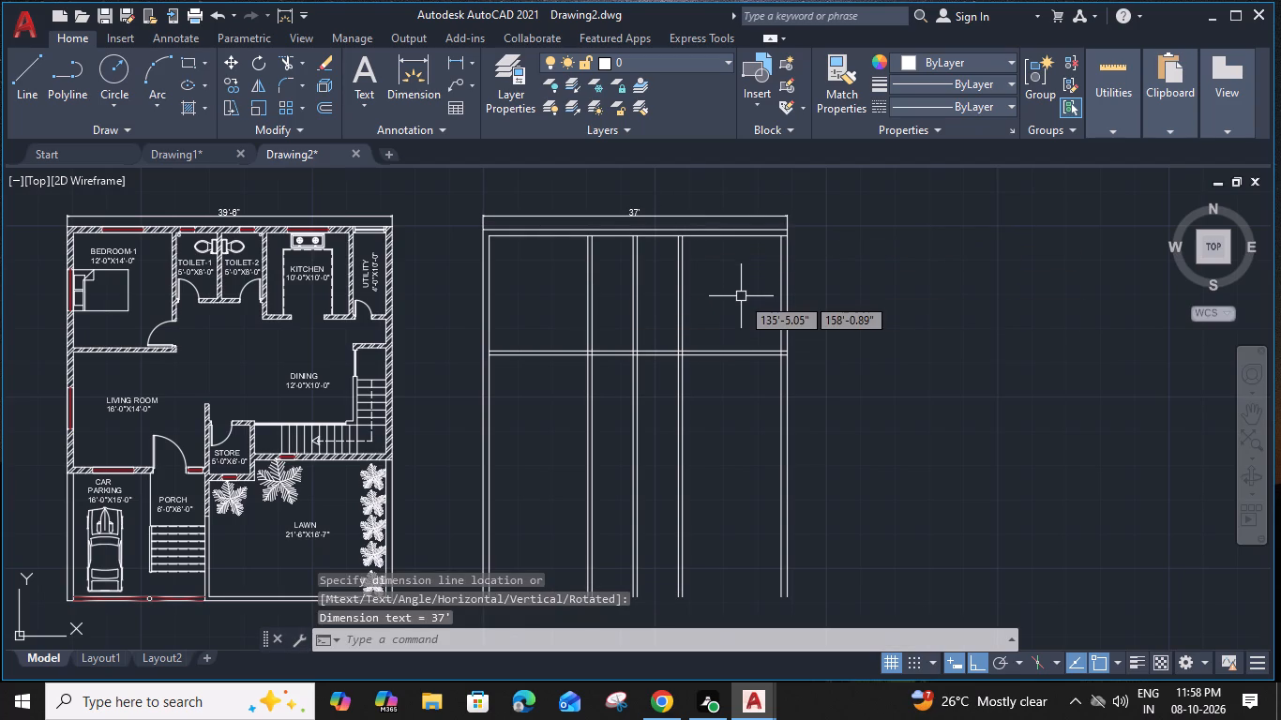
# Trim the top wall's inner line inside the far side wall and across the three vertical partitions.
pyautogui.write('TR')
pyautogui.press('space')
pyautogui.scroll(2, 791, 232)
pyautogui.click(772, 239)
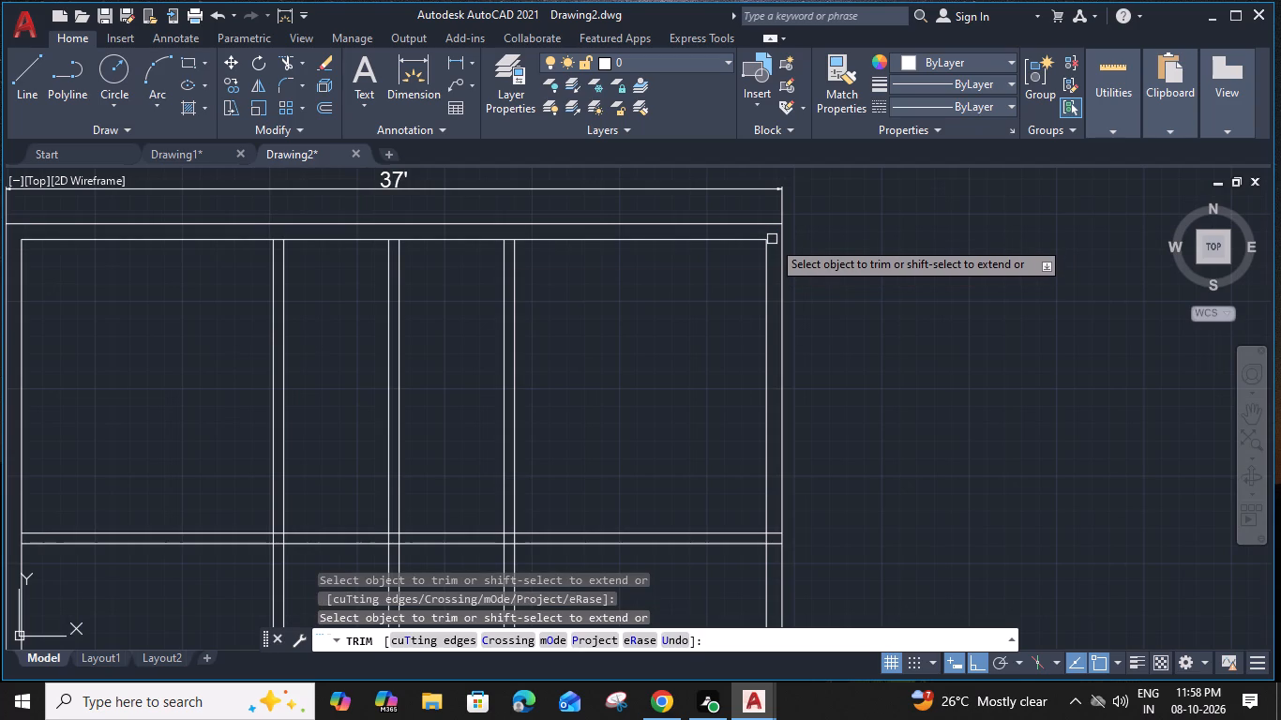
pyautogui.scroll(2, 506, 237)
pyautogui.click(509, 239)
pyautogui.moveTo(408, 278); pyautogui.dragTo(637, 277, button='middle')
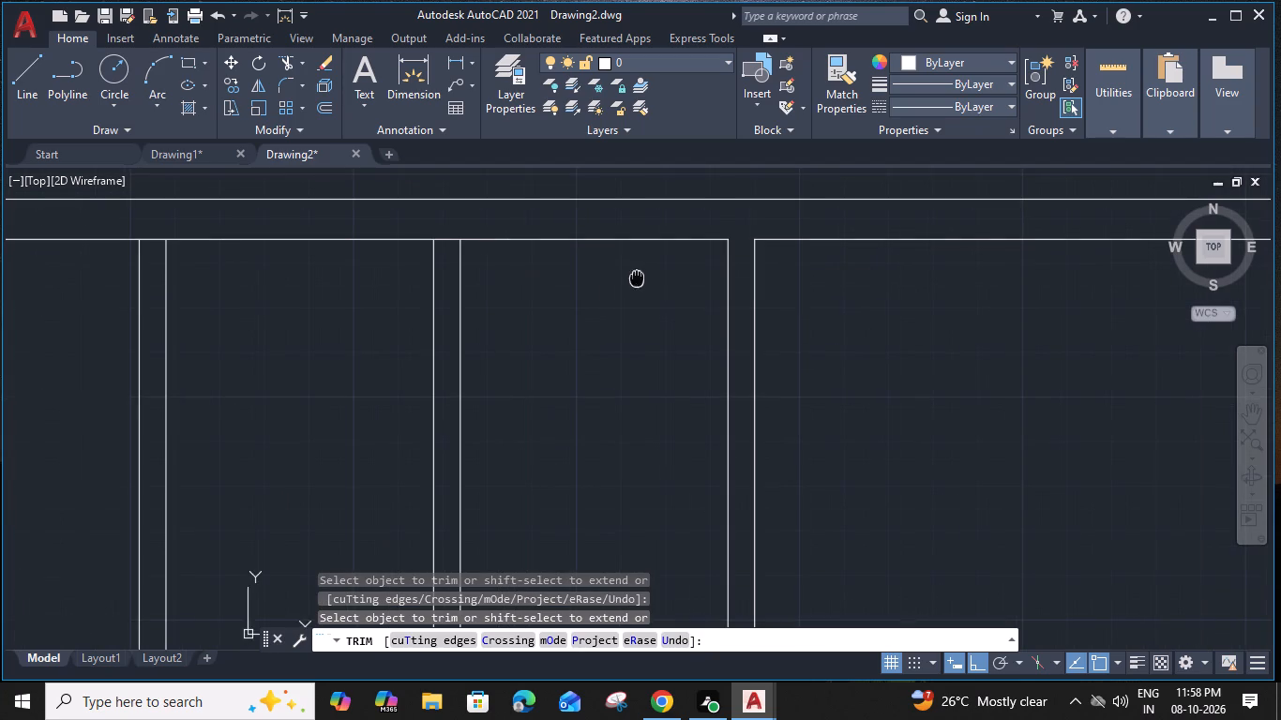
pyautogui.click(446, 239)
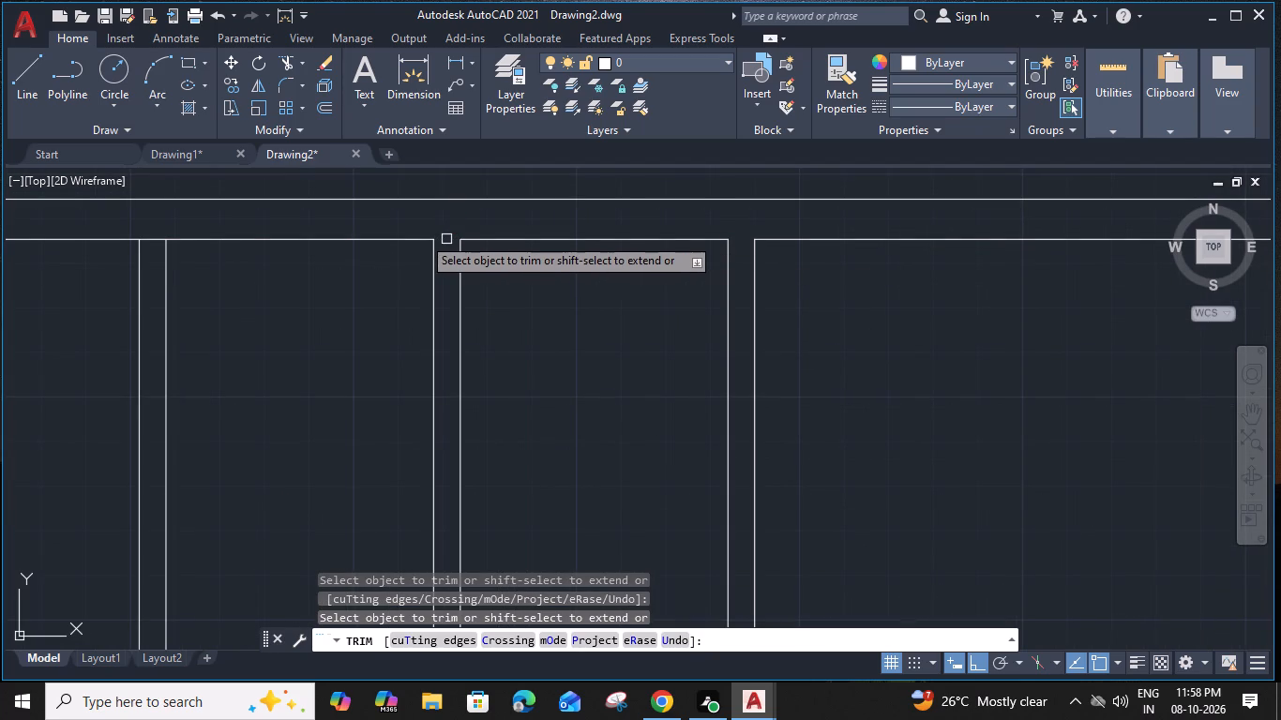
pyautogui.click(155, 237)
pyautogui.press('Escape')
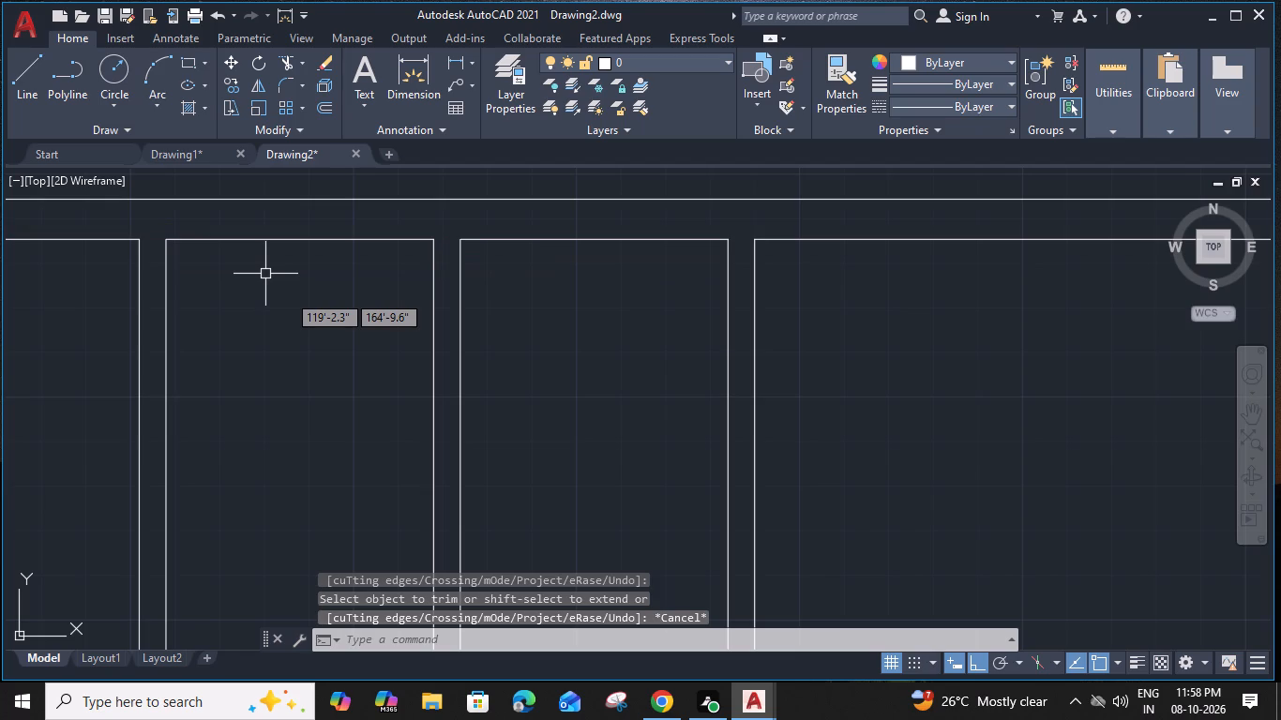
# Offset the top wall's inner line 8' down into the plan within each of the two narrow 5' wide rooms.
pyautogui.scroll(-2, 348, 368)
pyautogui.moveTo(414, 402); pyautogui.dragTo(411, 403, button='middle')
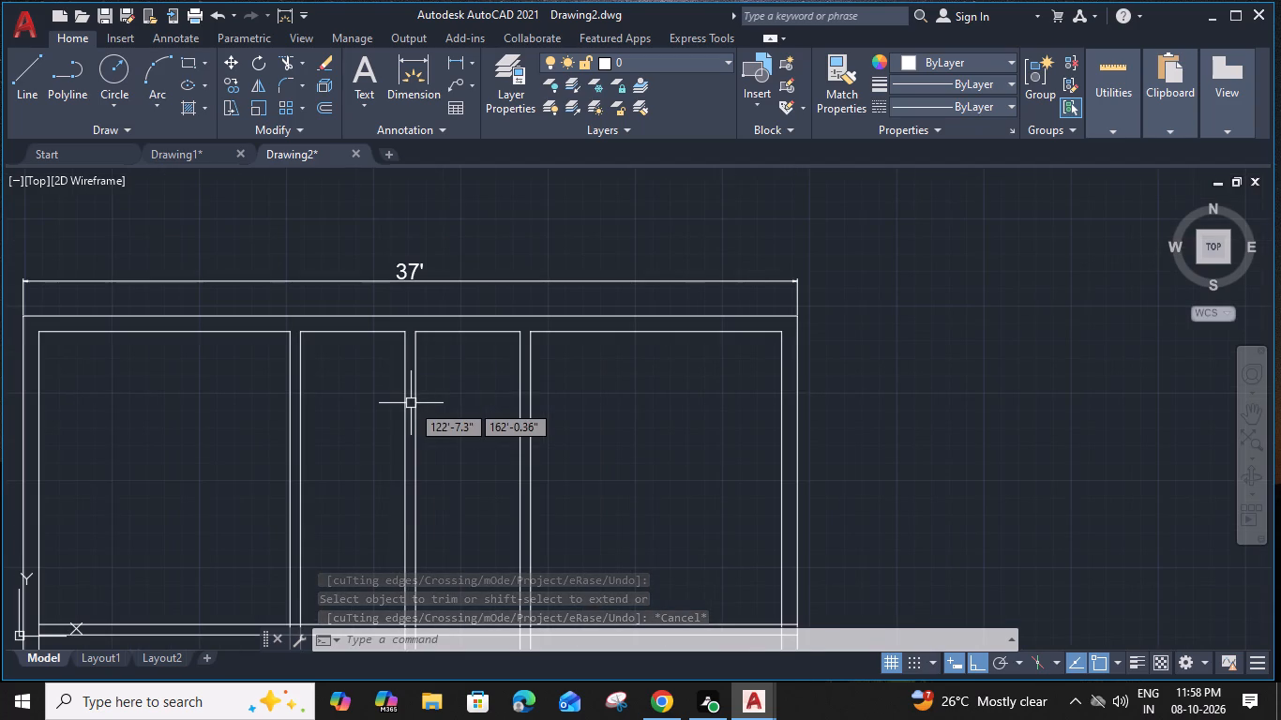
pyautogui.moveTo(411, 403); pyautogui.dragTo(445, 351, button='middle')
pyautogui.moveTo(515, 455); pyautogui.dragTo(557, 378, button='middle')
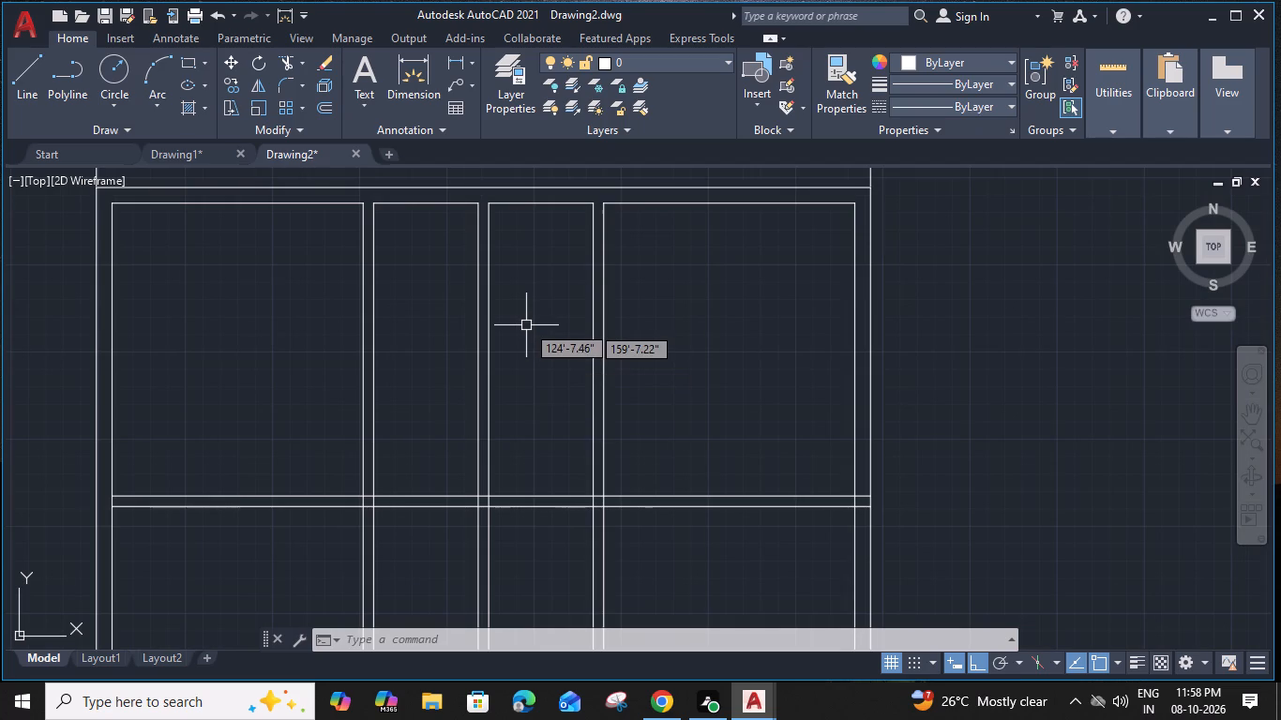
pyautogui.click(543, 204)
pyautogui.write('O')
pyautogui.press('space')
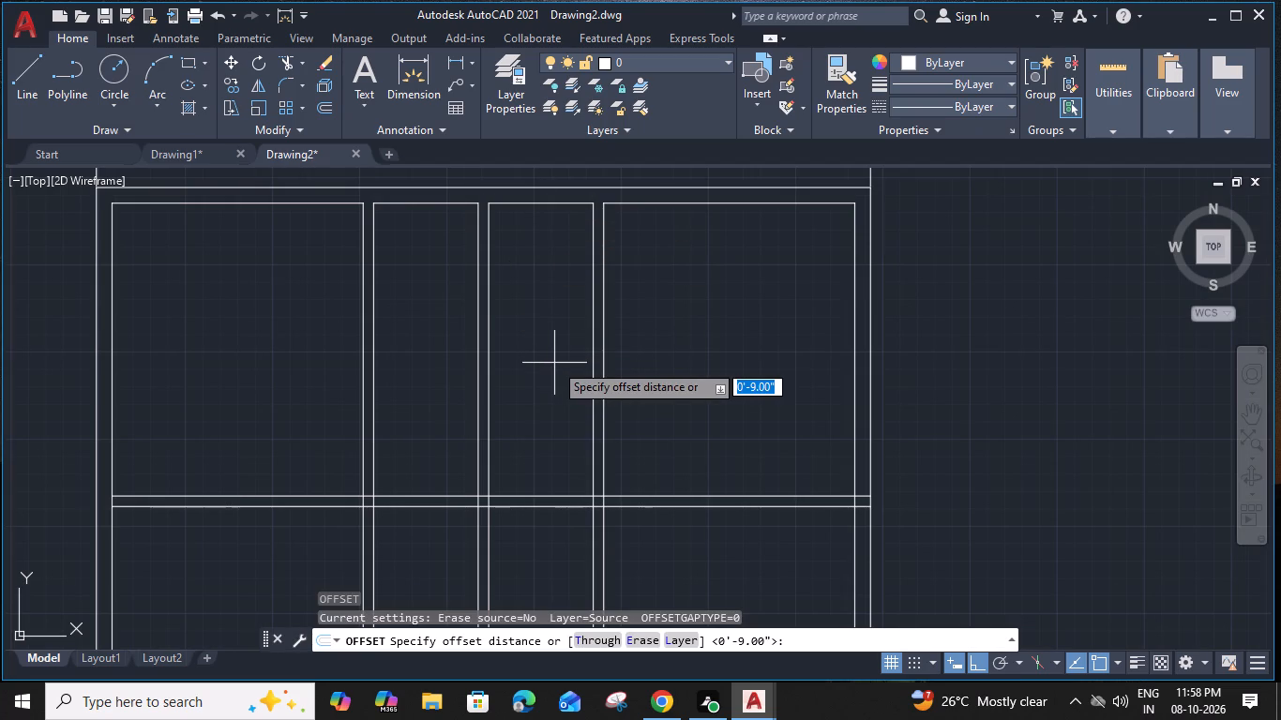
pyautogui.write("8'")
pyautogui.press('space')
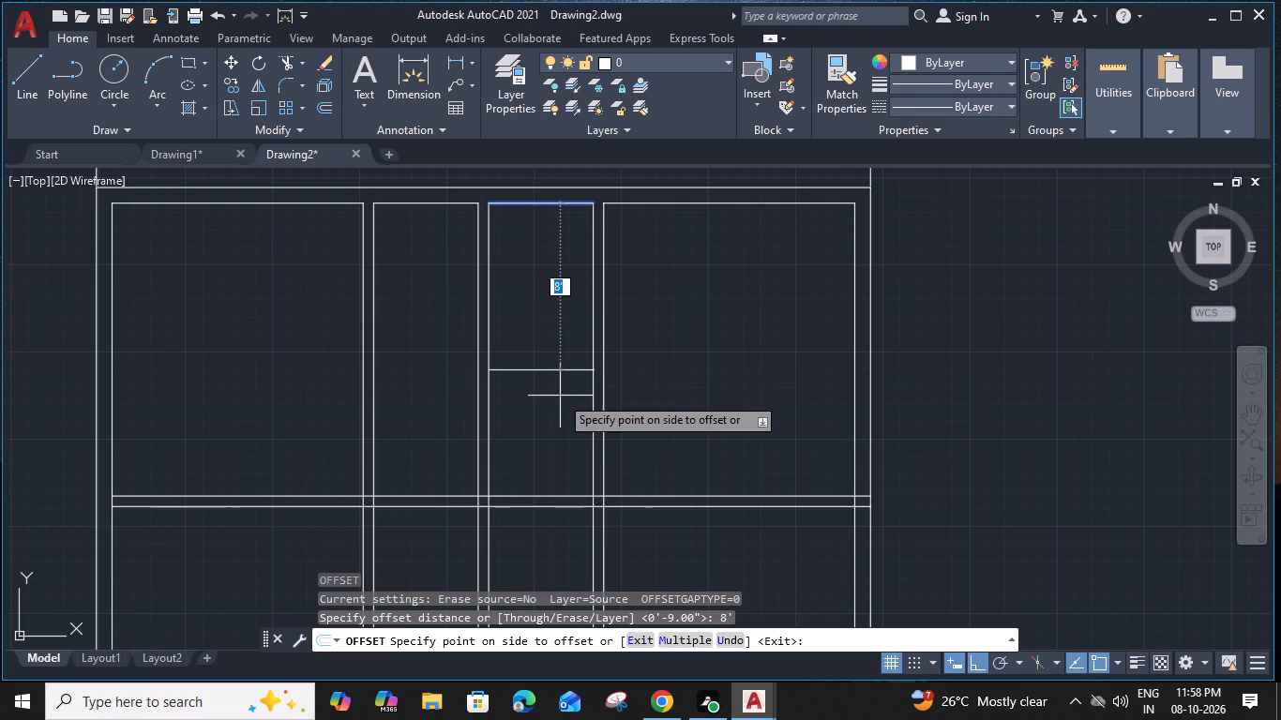
pyautogui.click(561, 397)
pyautogui.click(456, 204)
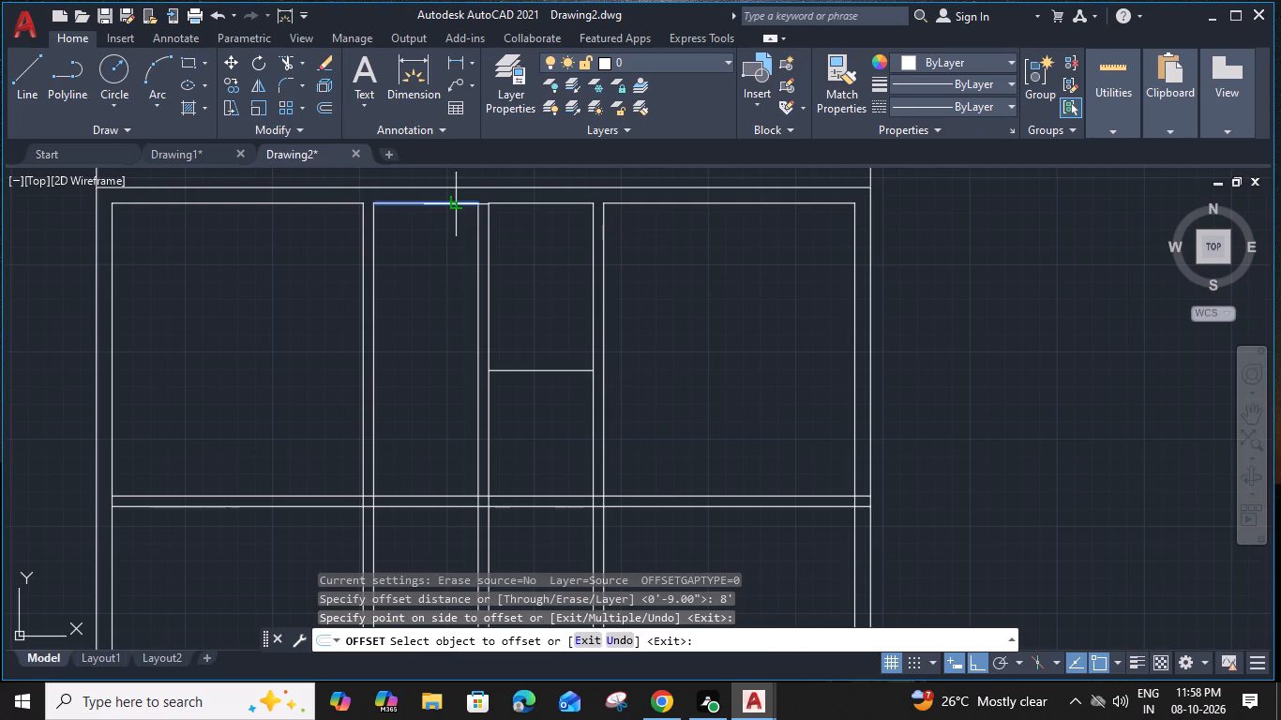
pyautogui.click(439, 397)
# Offset the two new horizontal lines in the narrow rooms 6" downward to give the partitions thickness.
pyautogui.click(514, 372)
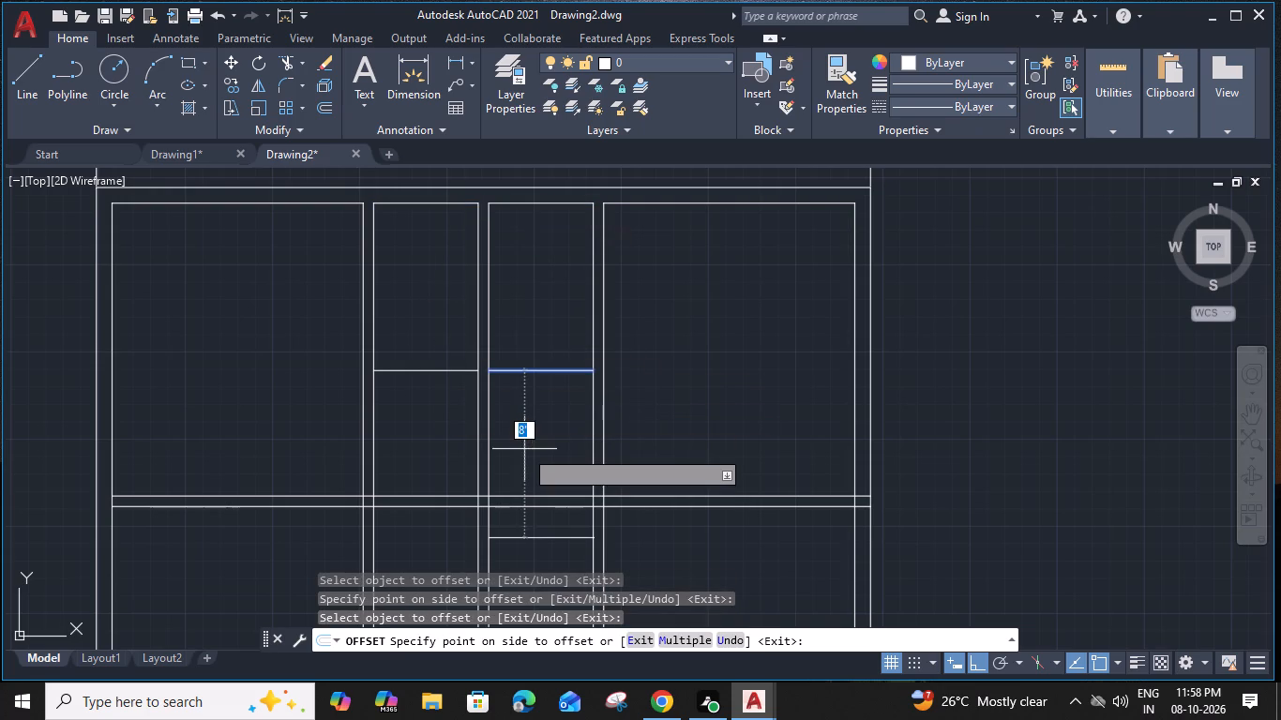
pyautogui.press('6')
pyautogui.hotkey('shift', '"')
pyautogui.press('Return')
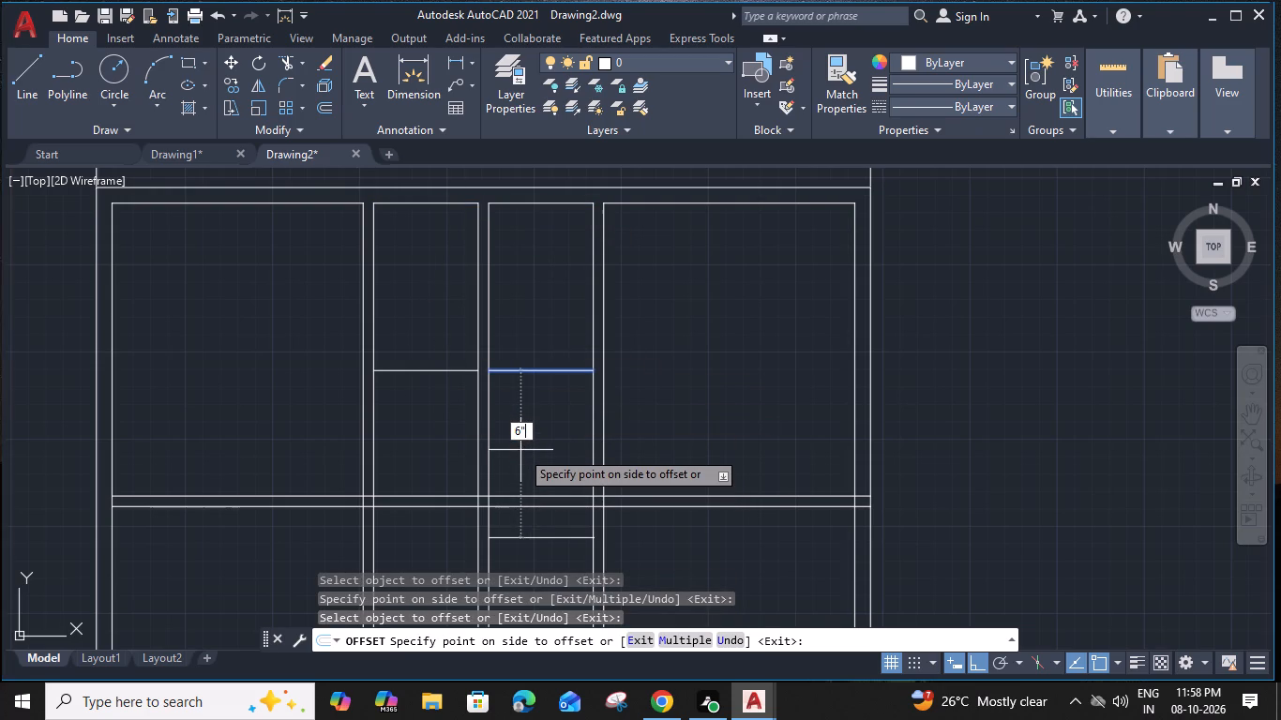
pyautogui.click(457, 372)
pyautogui.press('6')
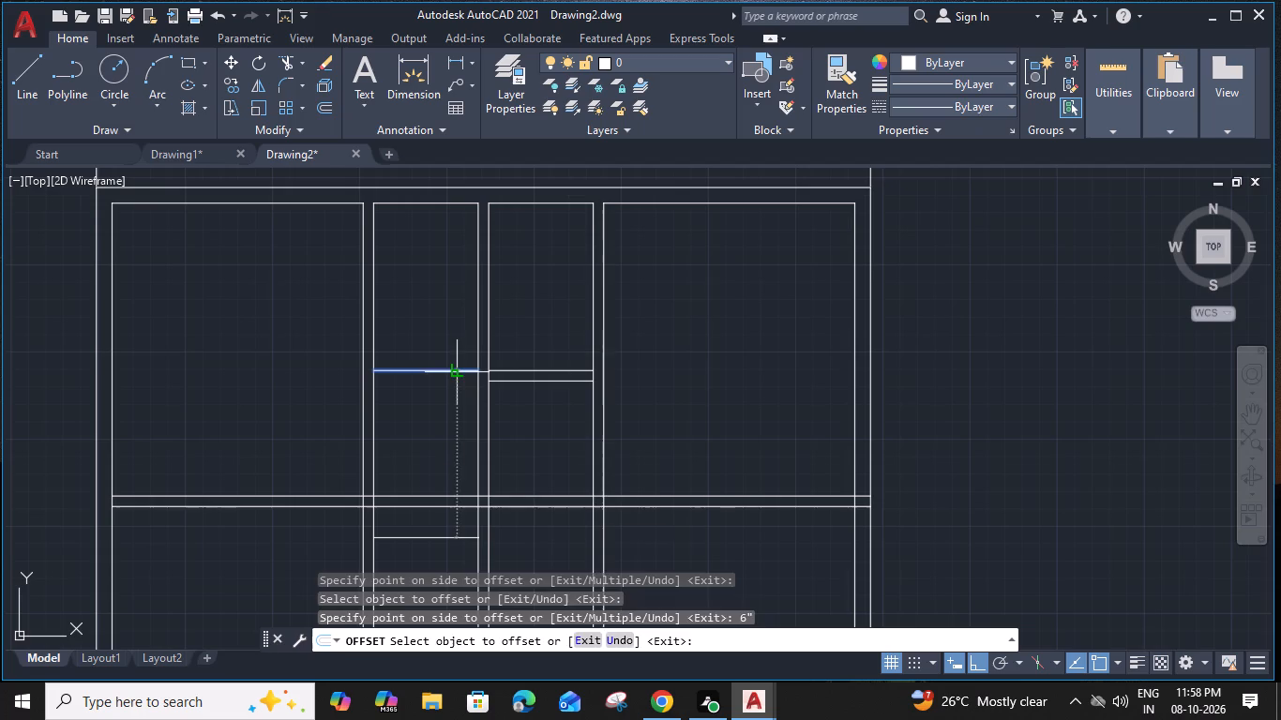
pyautogui.hotkey('shift', '"')
pyautogui.press('Return')
# Add a 6" thick horizontal partition 12' below the corner room's full-width horizontal partition using Offset.
pyautogui.moveTo(544, 476); pyautogui.dragTo(552, 398, button='middle')
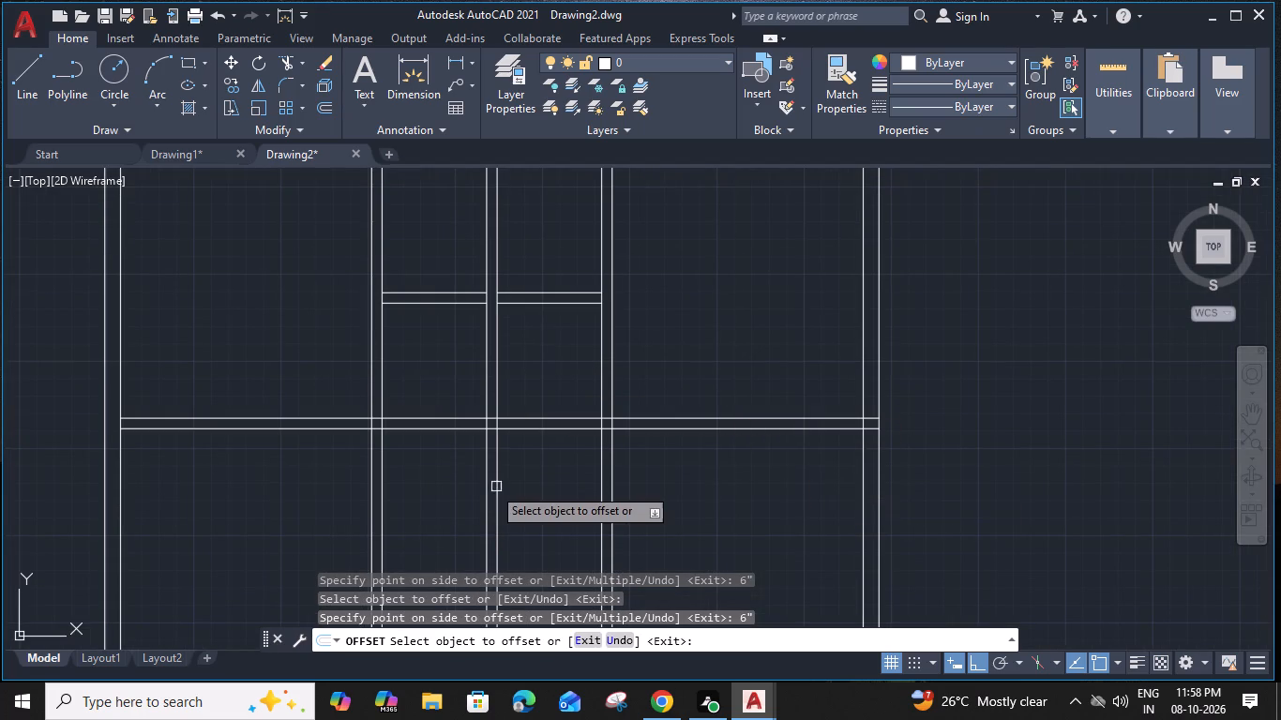
pyautogui.moveTo(492, 486); pyautogui.dragTo(522, 411, button='middle')
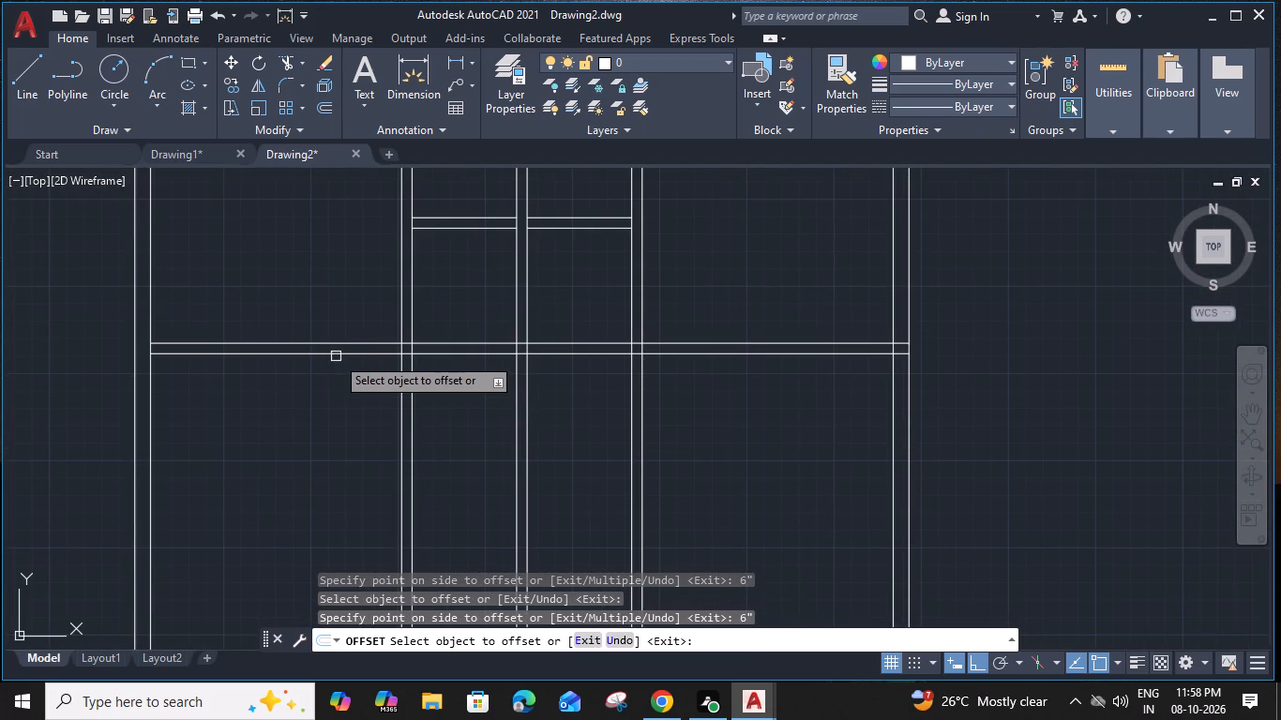
pyautogui.click(336, 356)
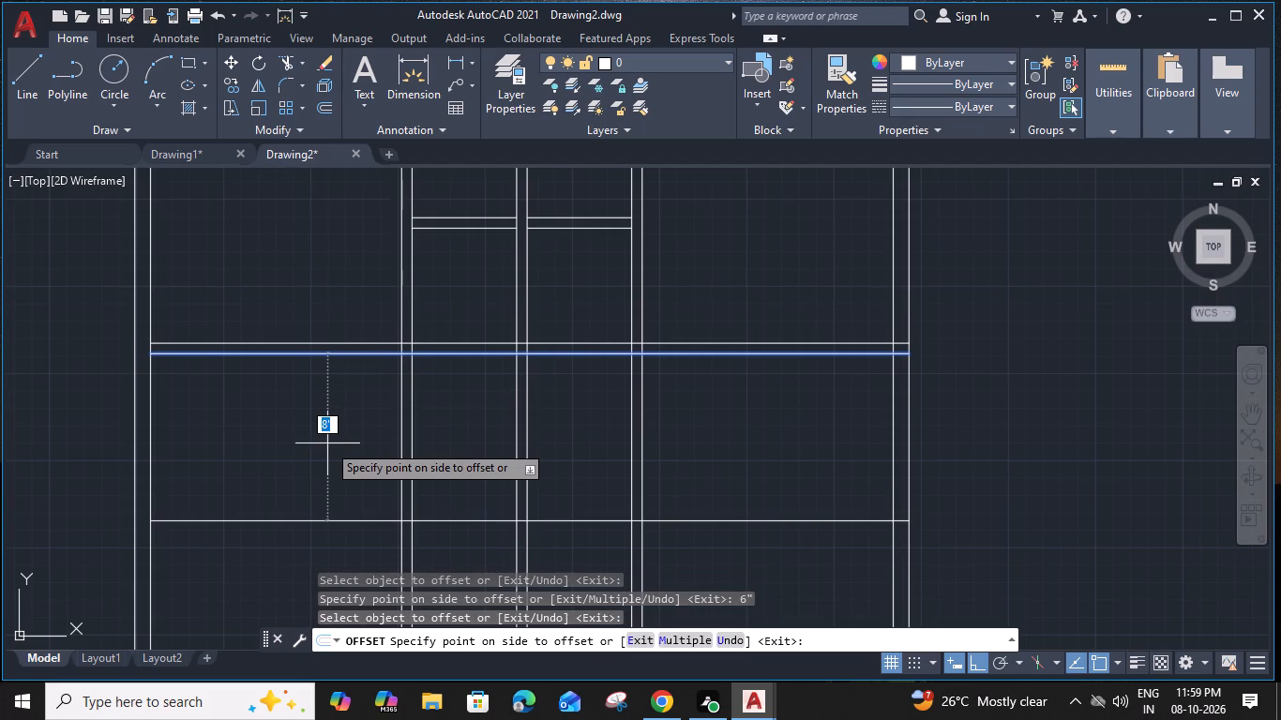
pyautogui.write('12')
pyautogui.write("'")
pyautogui.press('space')
pyautogui.moveTo(327, 447); pyautogui.dragTo(378, 283, button='middle')
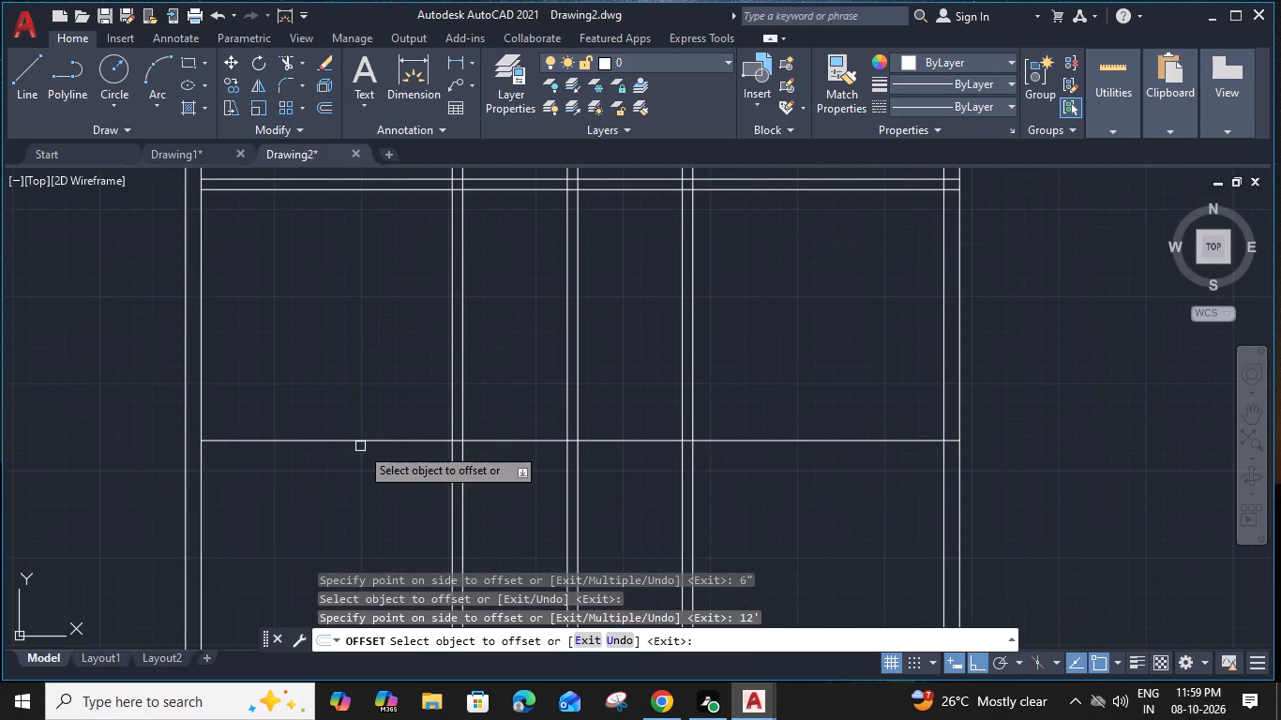
pyautogui.click(364, 439)
pyautogui.press('6')
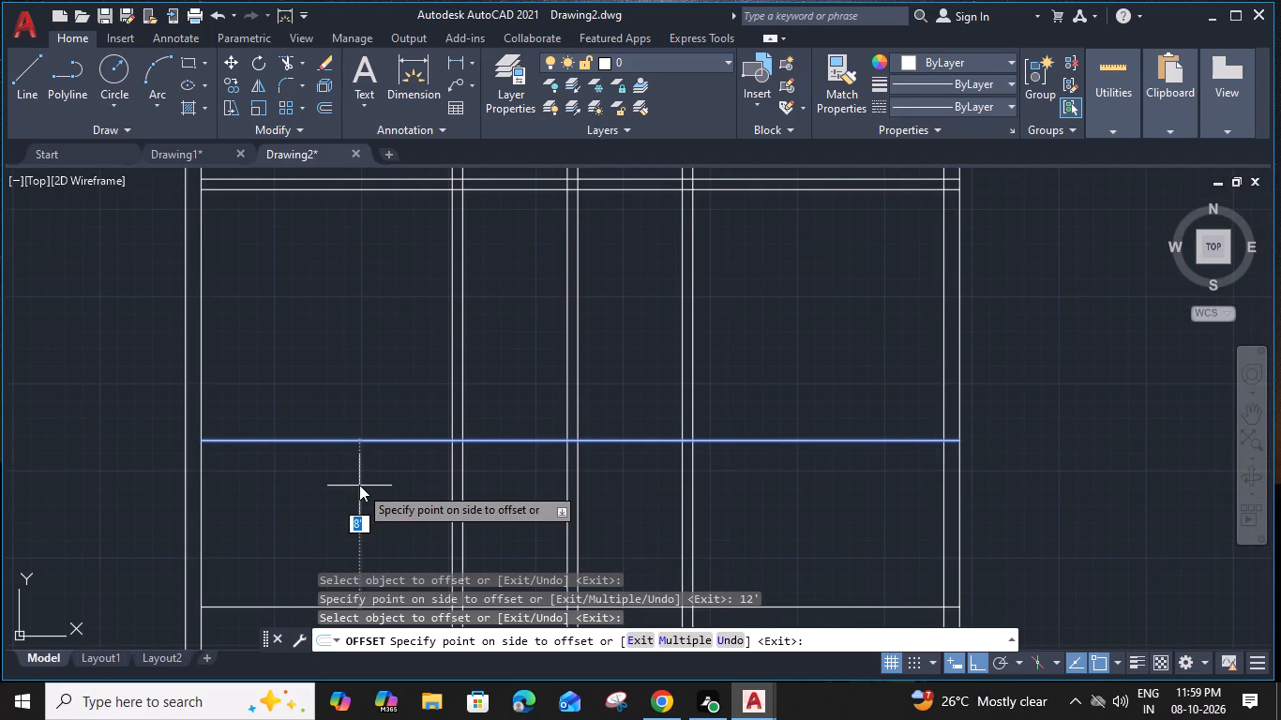
pyautogui.hotkey('shift', '"')
pyautogui.press('Return')
# Offset the new partition's lower line 14' down, and offset the resulting line 9" further down to form the second plan's bottom wall.
pyautogui.moveTo(361, 479); pyautogui.dragTo(371, 377, button='middle')
pyautogui.click(381, 352)
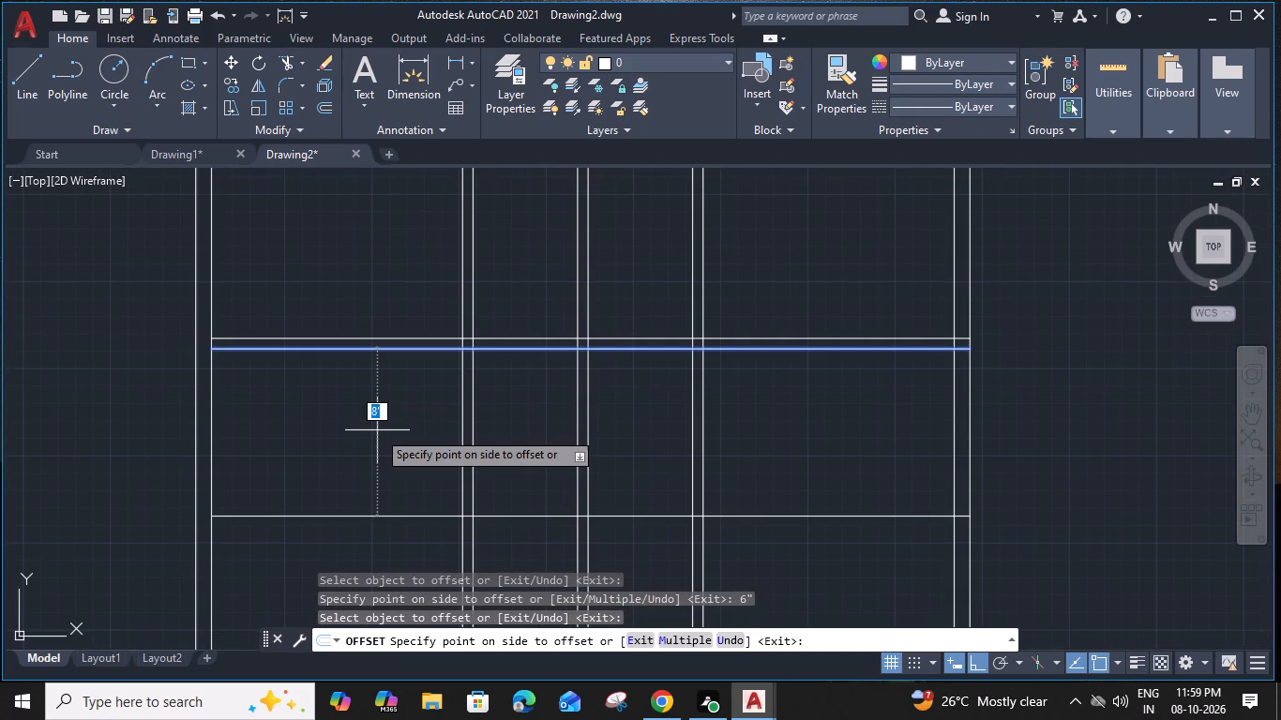
pyautogui.press('1')
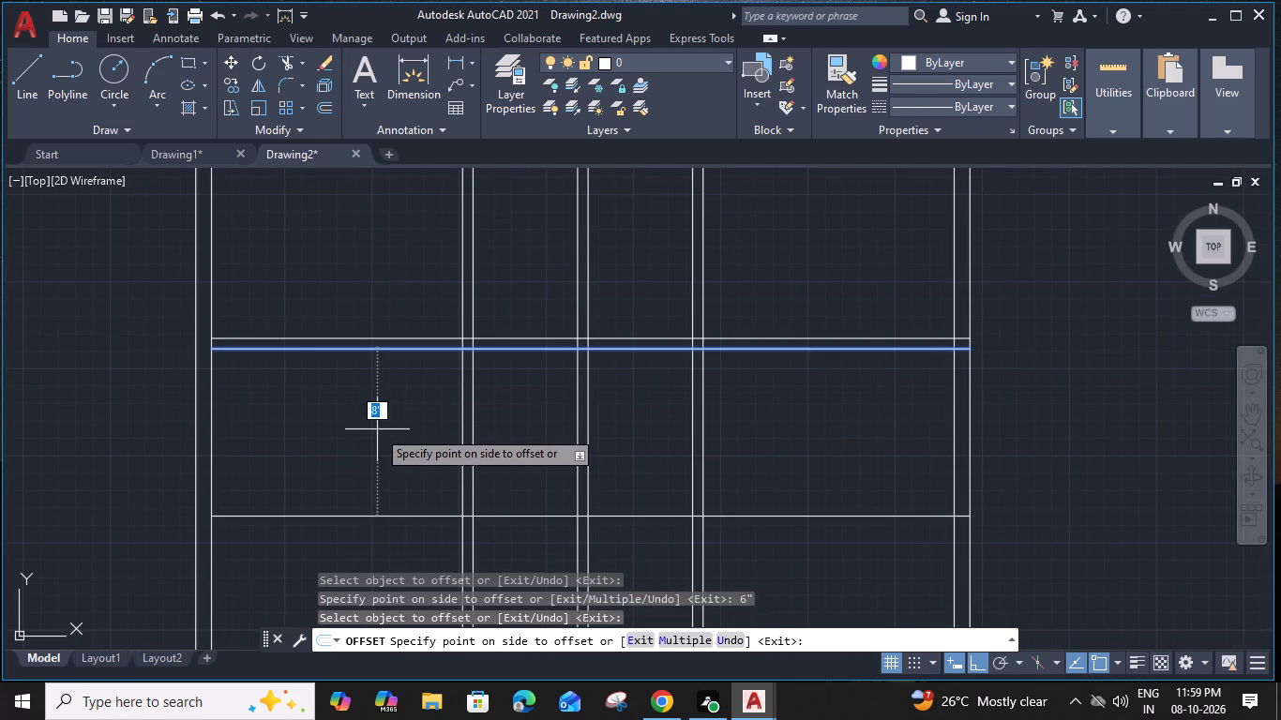
pyautogui.write("4'")
pyautogui.press('space')
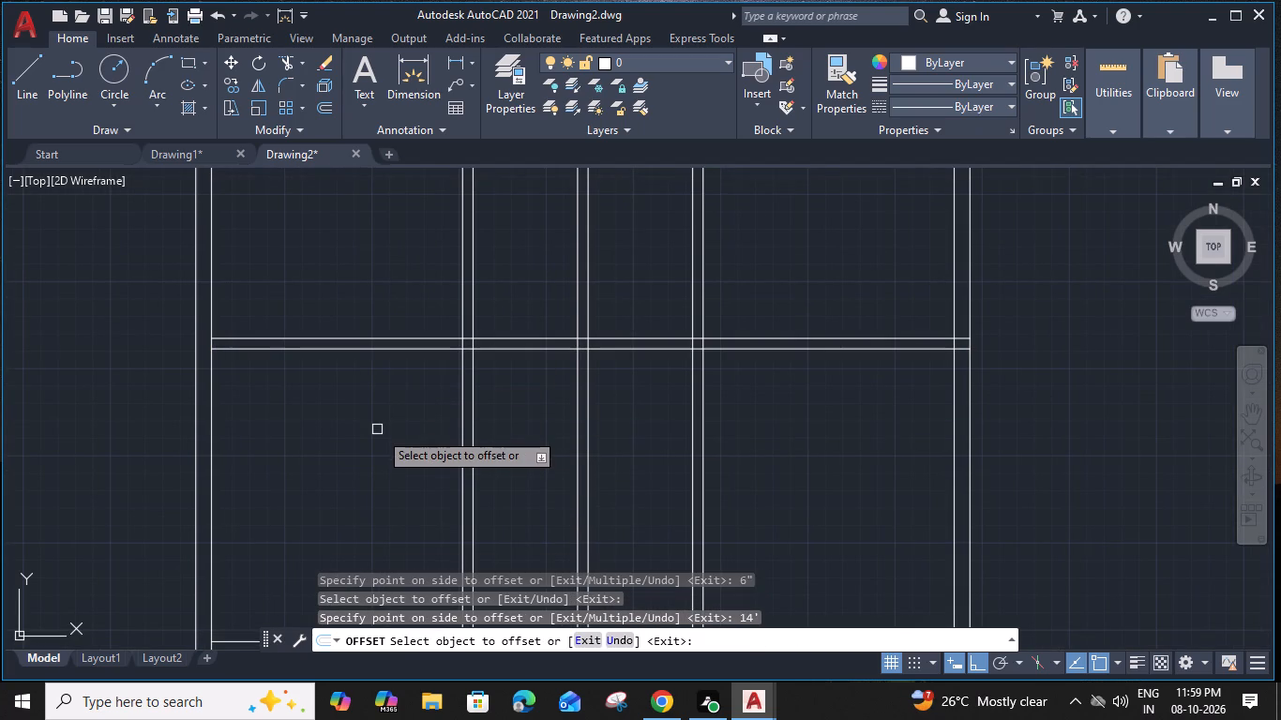
pyautogui.moveTo(399, 445); pyautogui.dragTo(418, 294, button='middle')
pyautogui.click(389, 493)
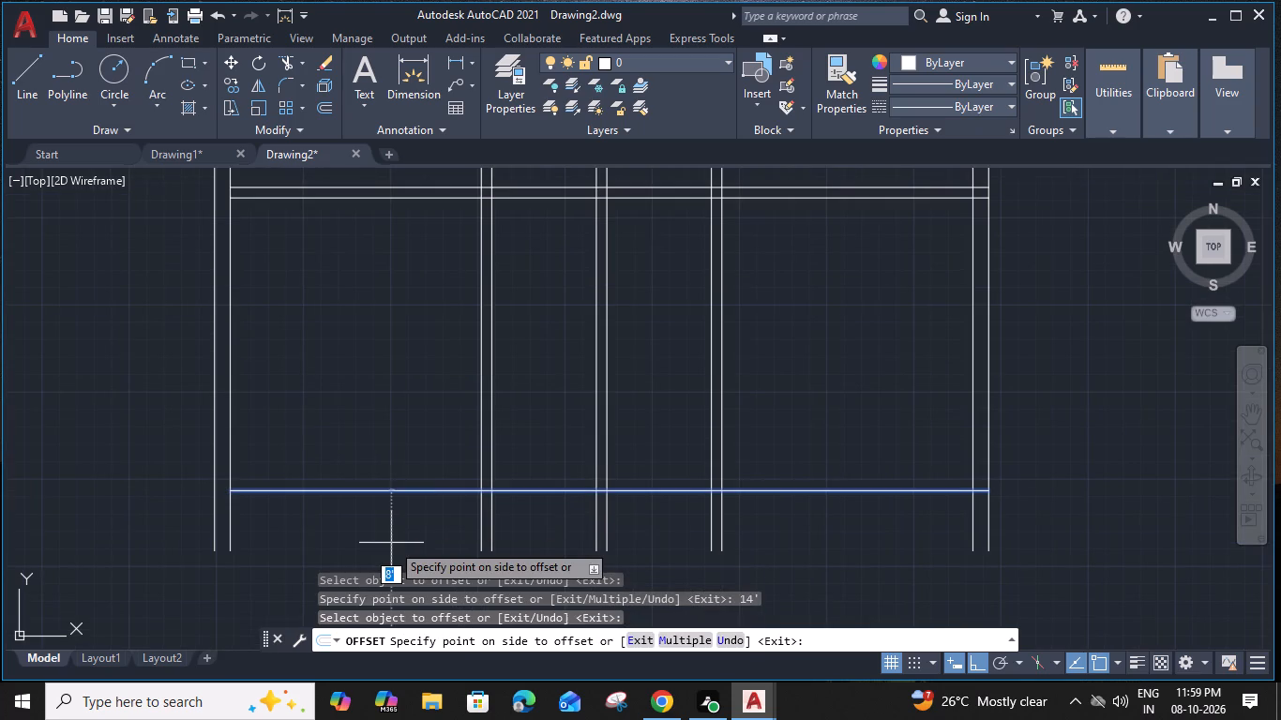
pyautogui.press('9')
pyautogui.hotkey('shift', '"')
pyautogui.press('Return')
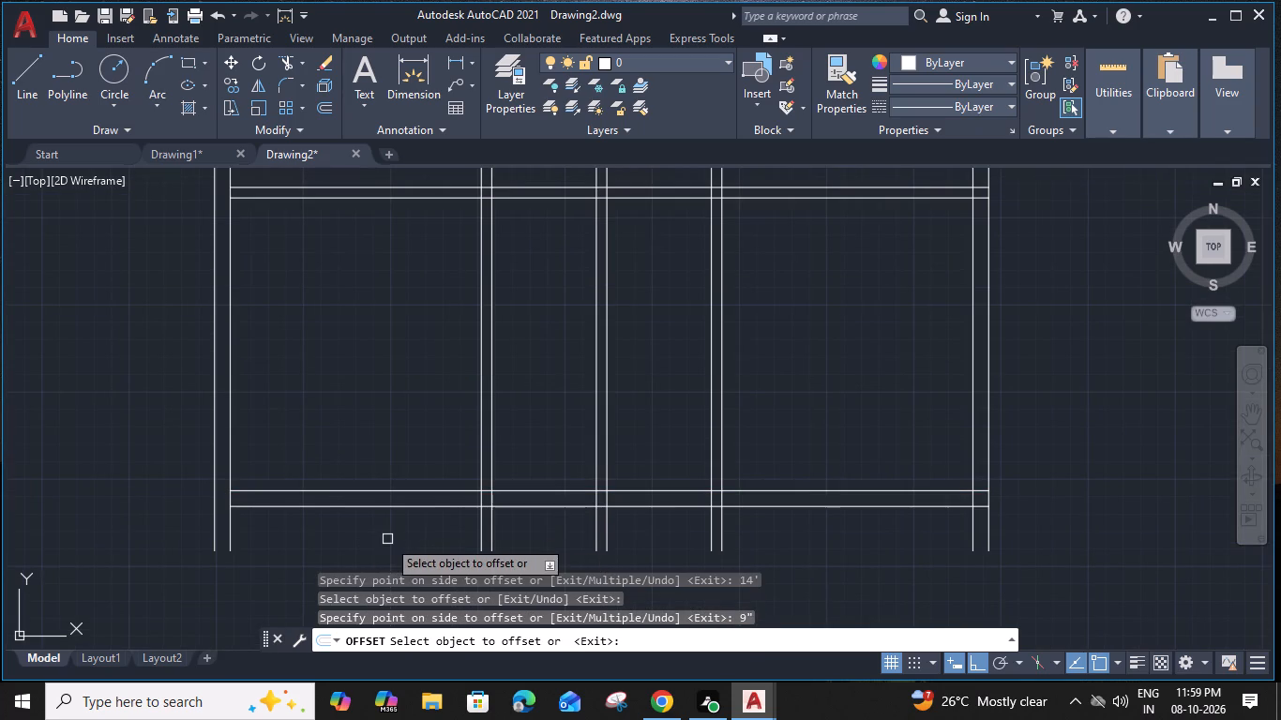
pyautogui.press('Escape')
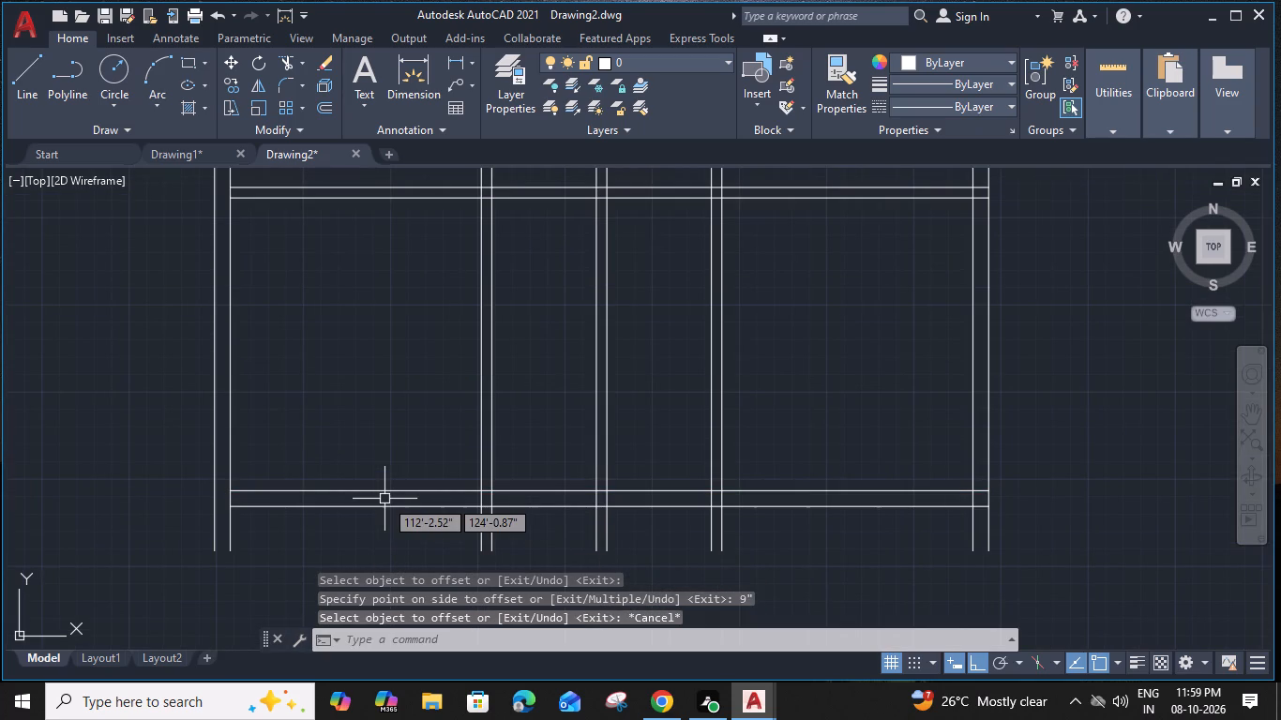
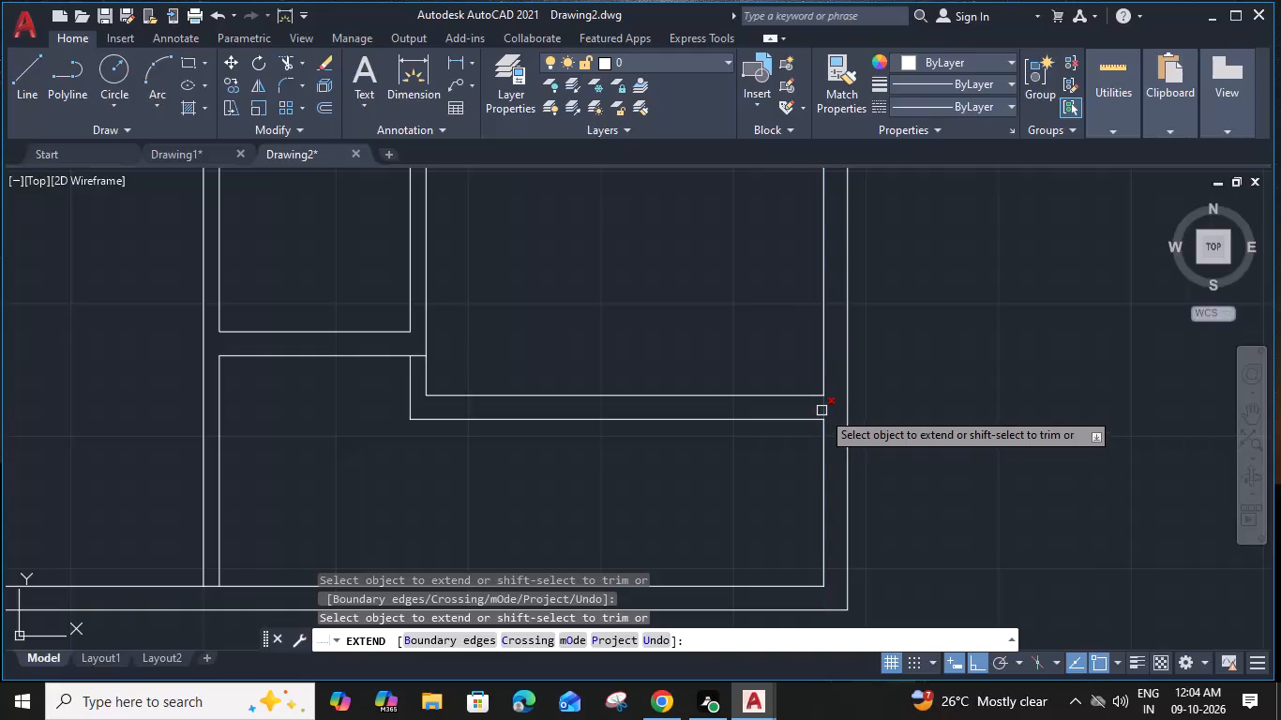
# Extend the lower line of the lower-right room's bottom partition to the outer right wall line and trim the overhang at the adjoining partition corner.
pyautogui.click(802, 421)
pyautogui.keyDown('shift'); pyautogui.click(822, 408); pyautogui.keyUp('shift')
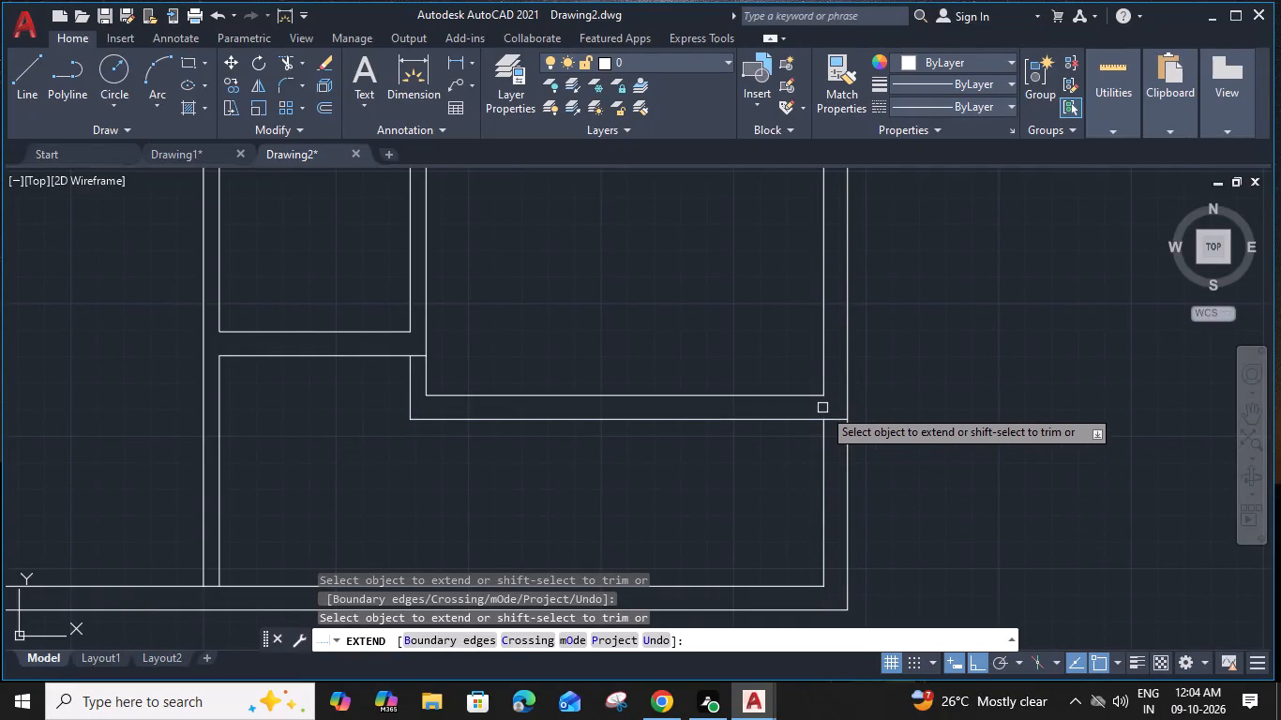
pyautogui.moveTo(392, 473); pyautogui.dragTo(580, 491, button='middle')
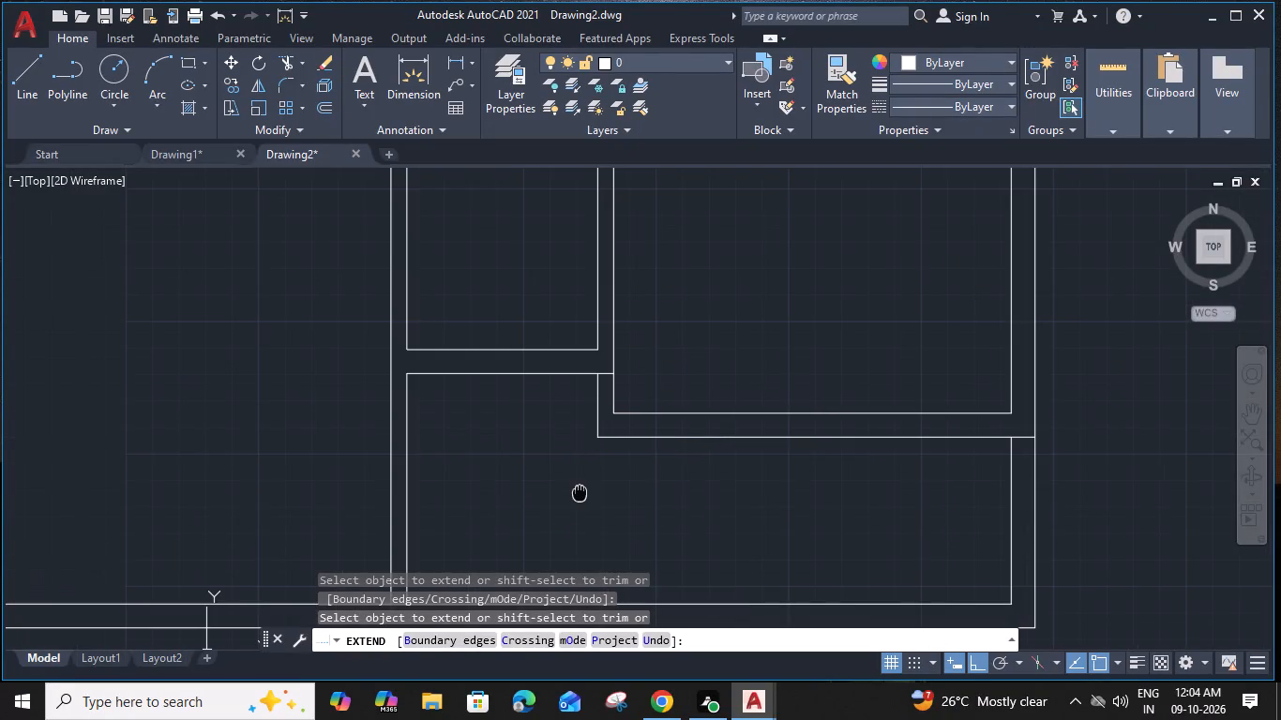
pyautogui.keyDown('shift'); pyautogui.click(604, 371); pyautogui.keyUp('shift')
pyautogui.scroll(-1, 490, 473)
pyautogui.moveTo(577, 476); pyautogui.dragTo(731, 453, button='middle')
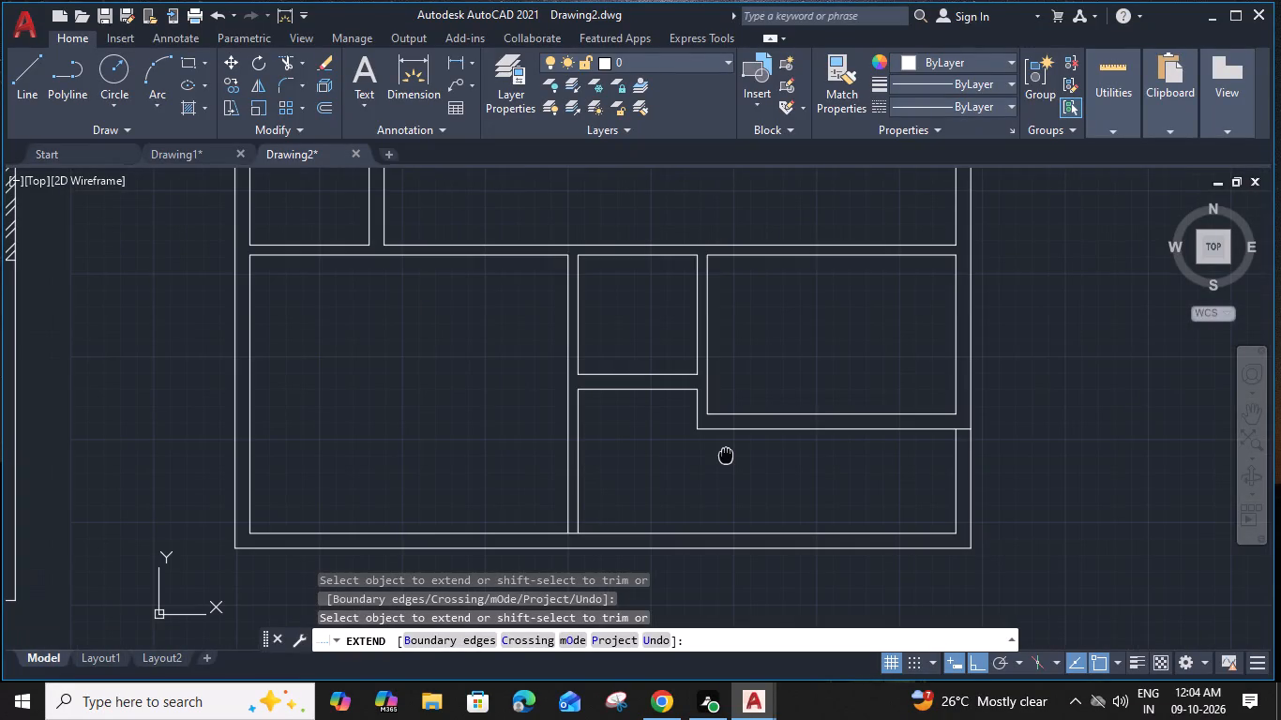
pyautogui.moveTo(731, 453); pyautogui.dragTo(741, 449, button='middle')
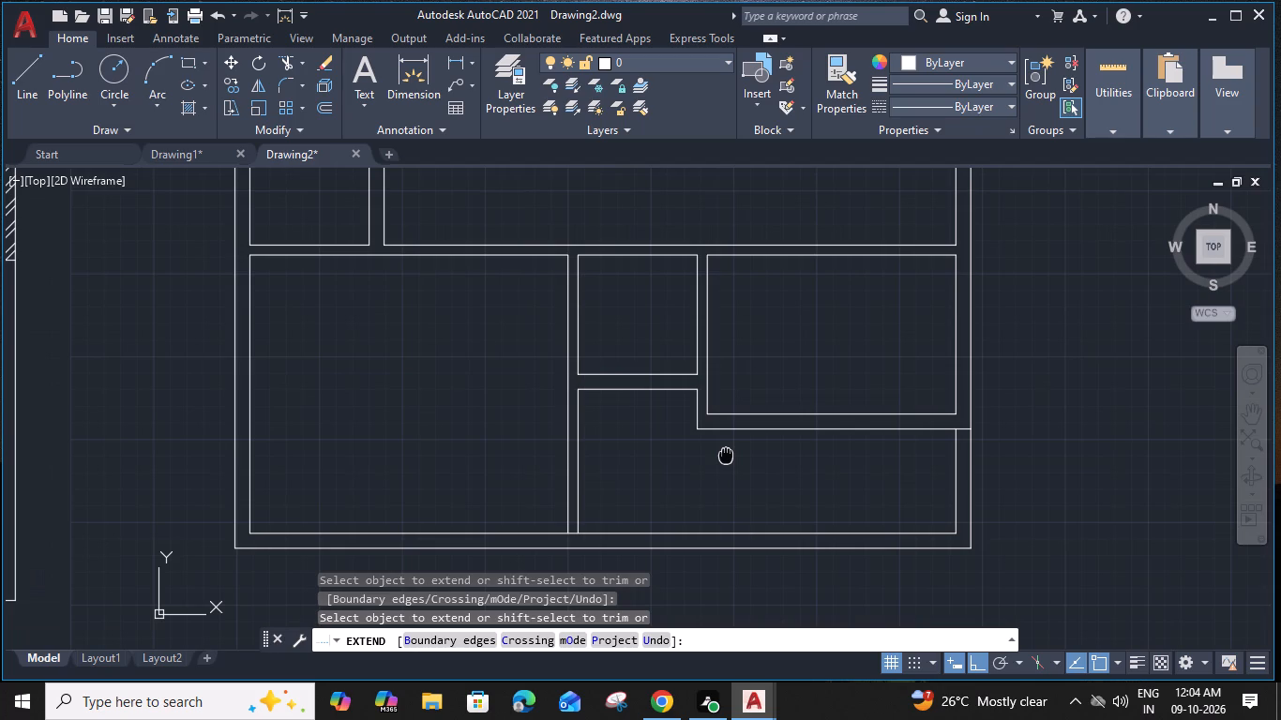
# Extend the lower vertical partition's right-hand line to the bottom wall's outer line and trim the inner wall line between the partition faces.
pyautogui.scroll(1, 586, 552)
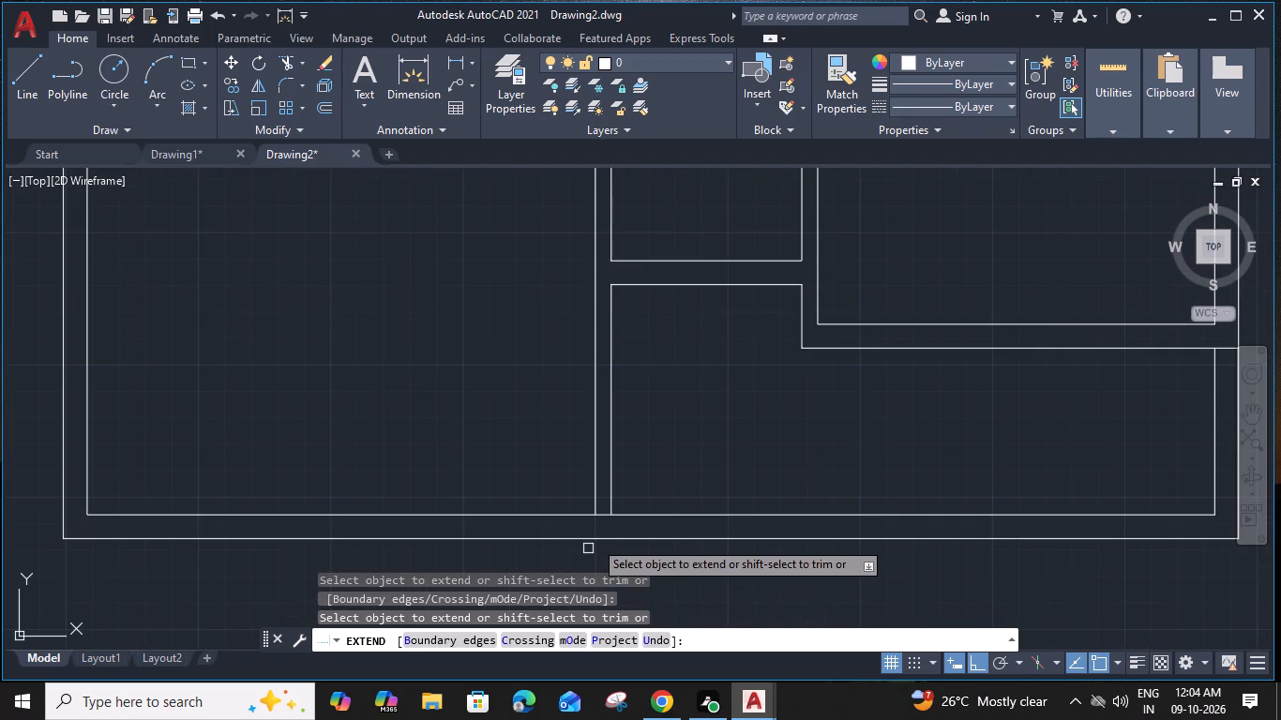
pyautogui.click(610, 486)
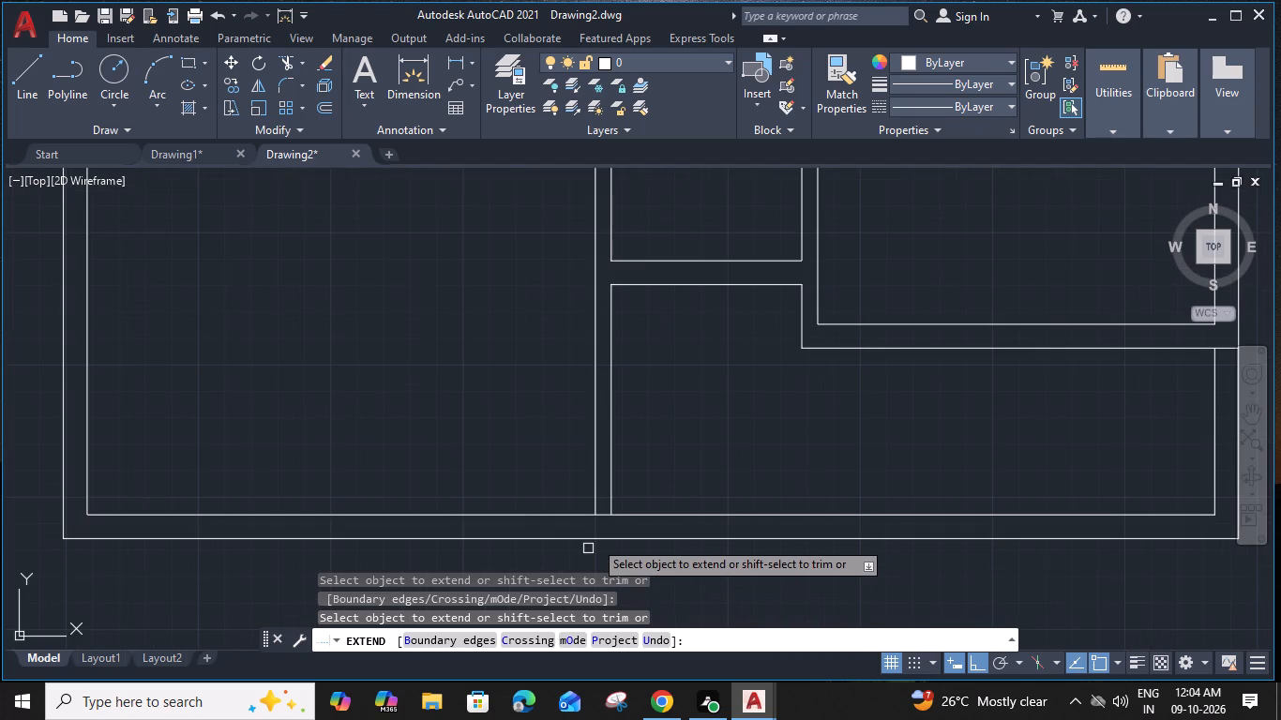
pyautogui.keyDown('shift'); pyautogui.click(603, 514); pyautogui.keyUp('shift')
pyautogui.scroll(-2, 688, 490)
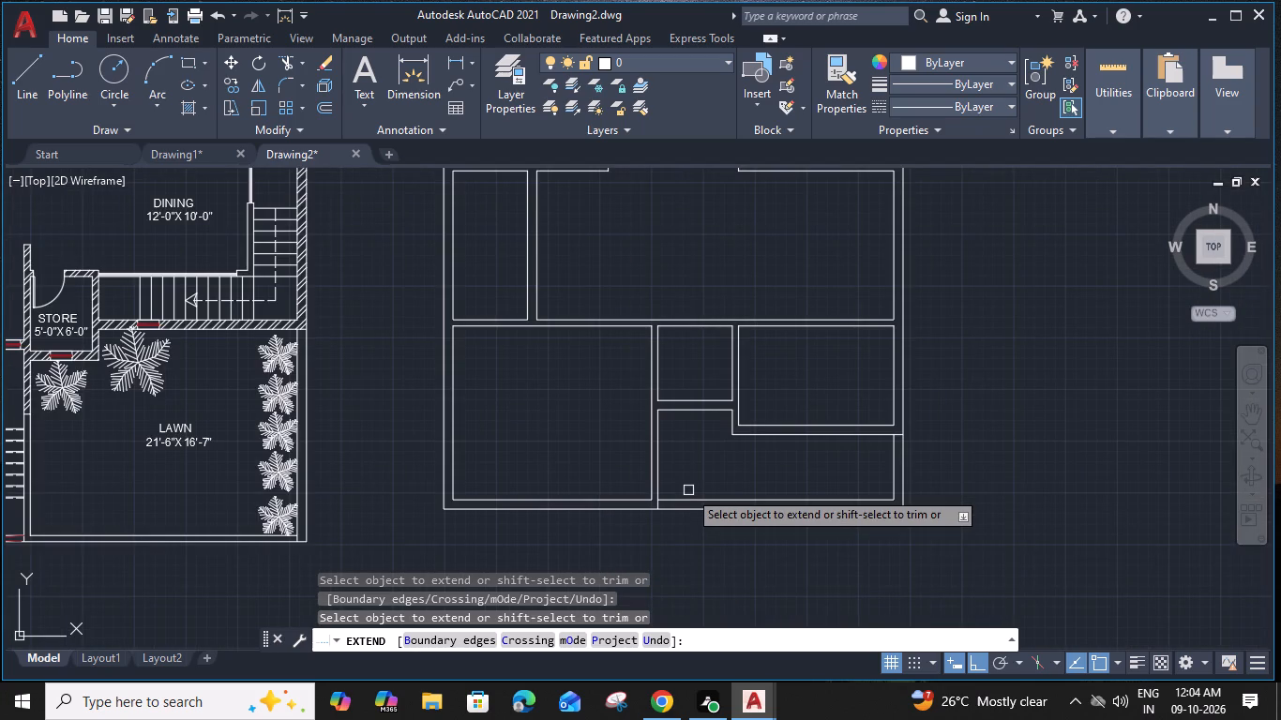
pyautogui.press('Escape')
# Trim the vertical wall lines crossing the partition below the two narrow rooms, plus the ends of its lower line inside the side walls.
pyautogui.moveTo(844, 452); pyautogui.dragTo(861, 449, button='middle')
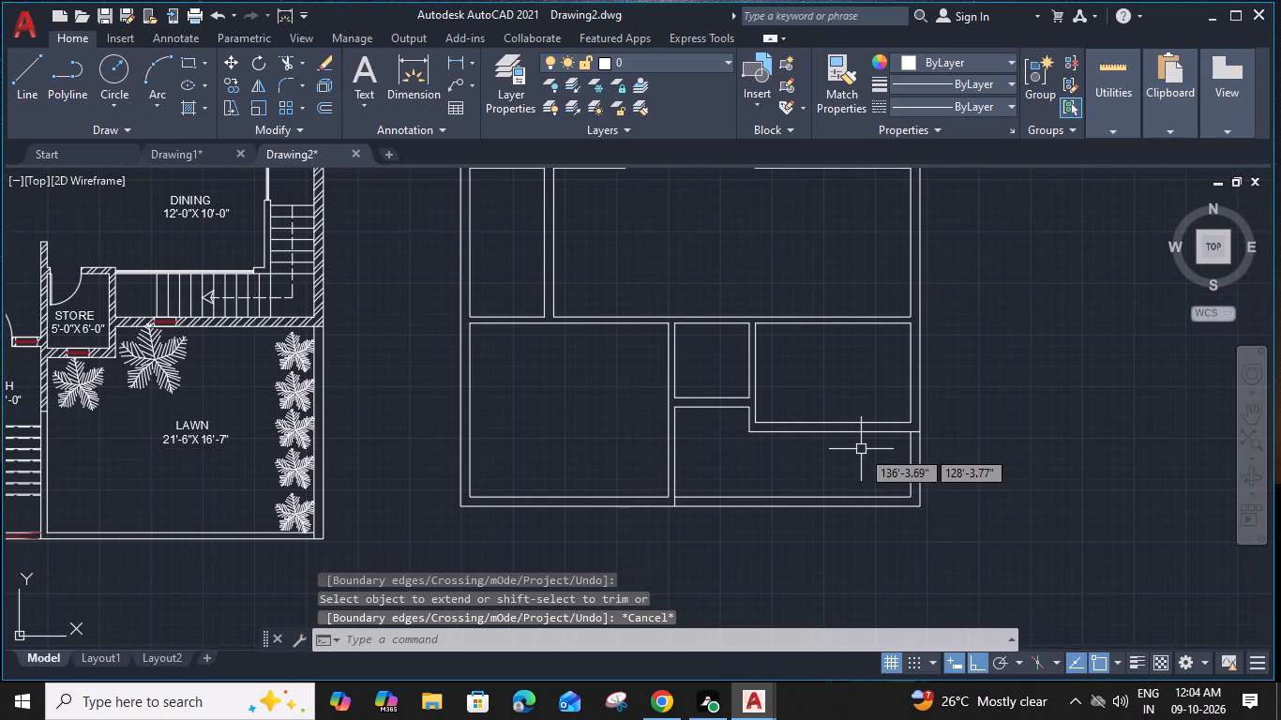
pyautogui.moveTo(699, 429); pyautogui.dragTo(749, 431, button='middle')
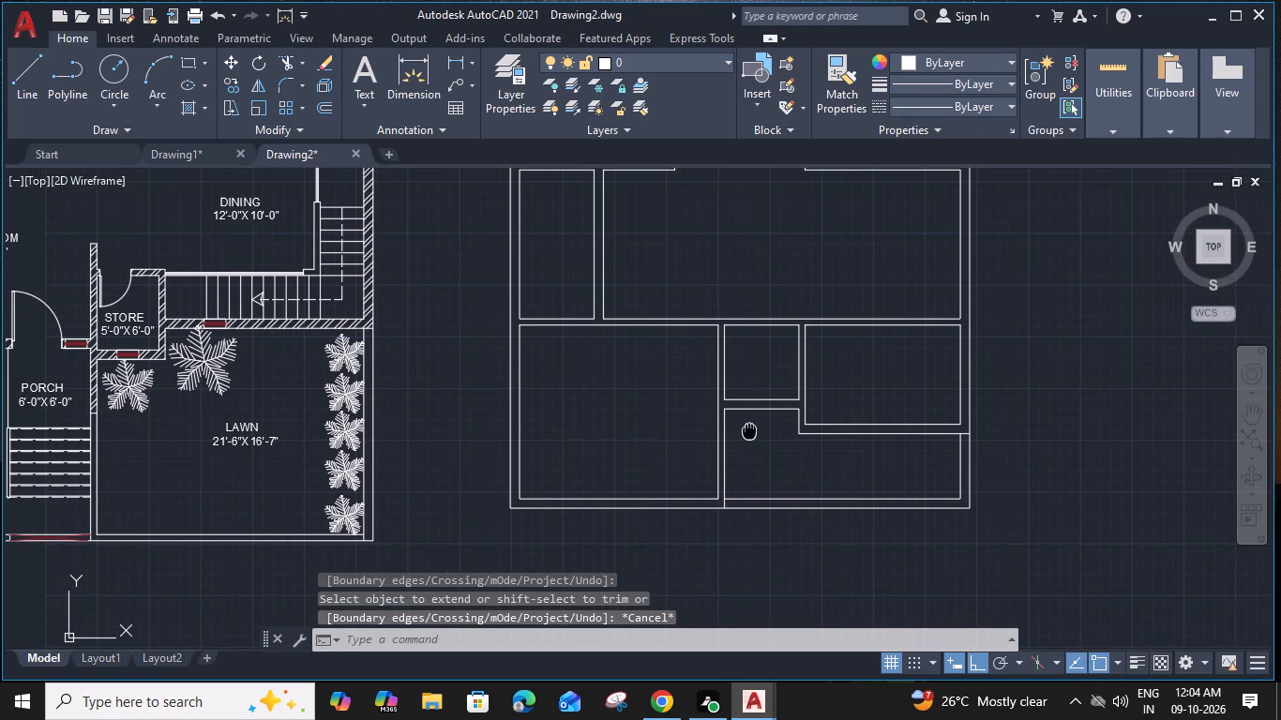
pyautogui.moveTo(621, 346); pyautogui.dragTo(583, 558, button='middle')
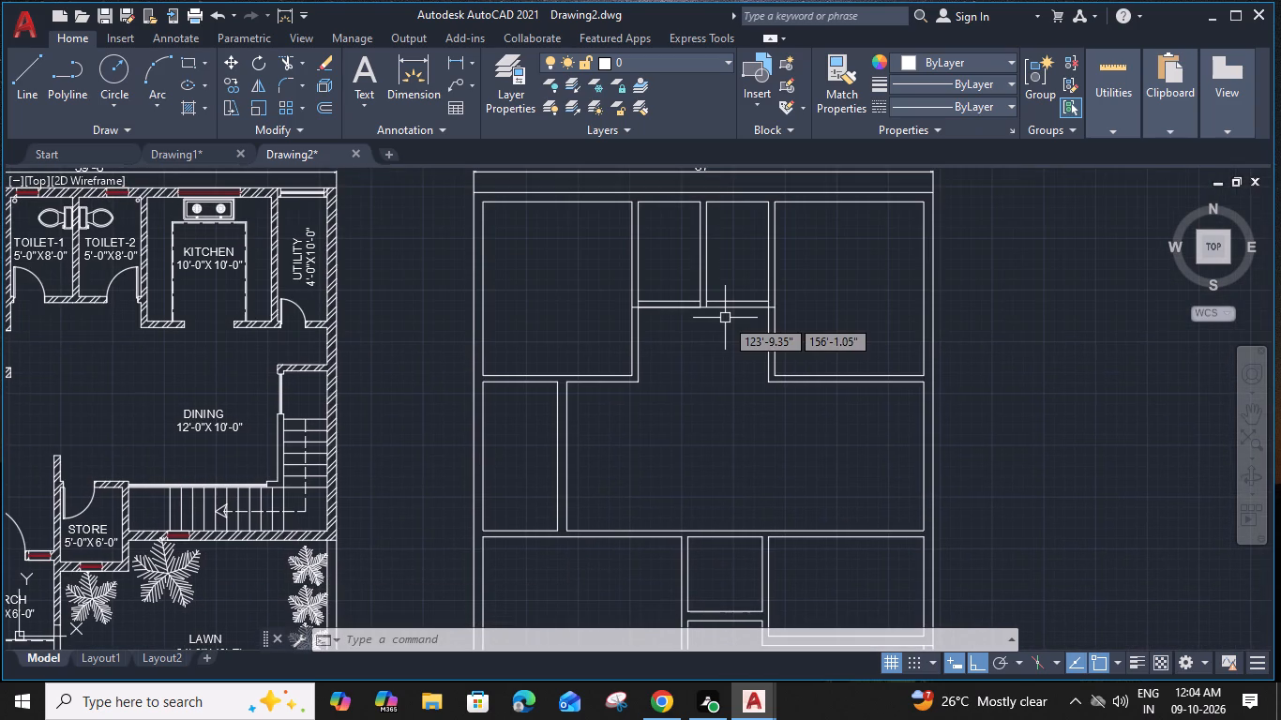
pyautogui.write('tr')
pyautogui.press('space')
pyautogui.scroll(3, 704, 294)
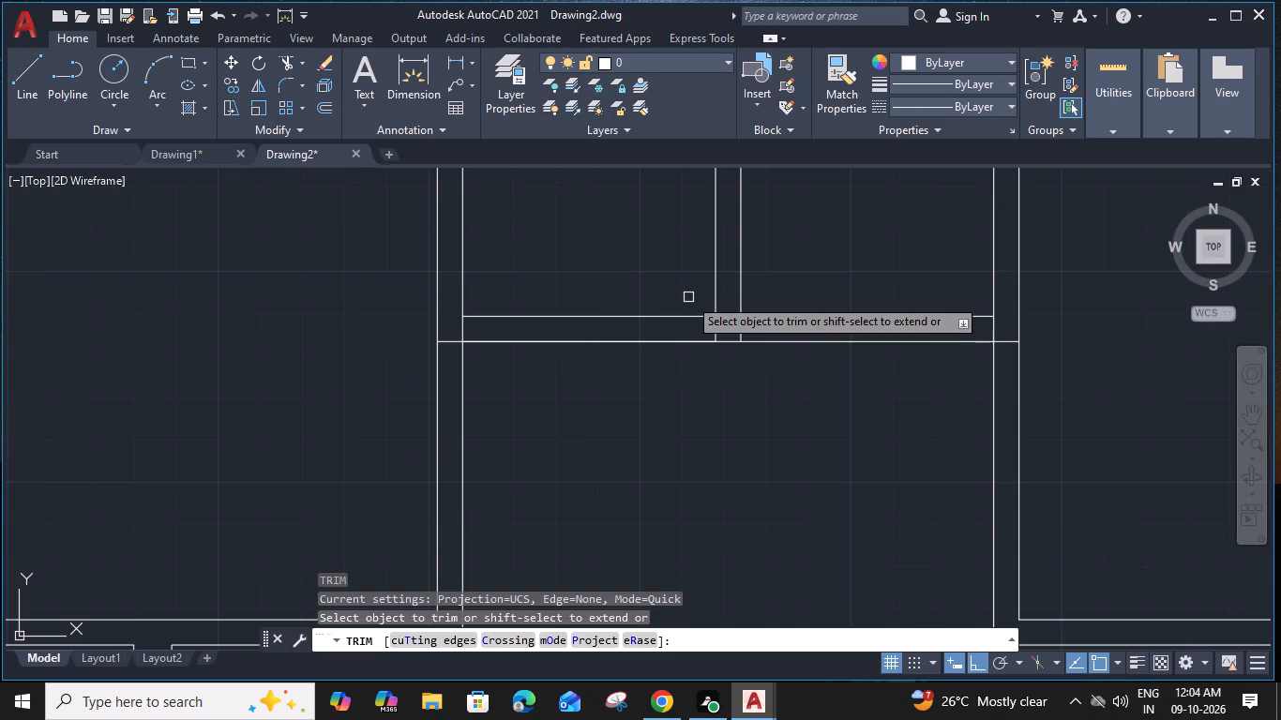
pyautogui.click(451, 328)
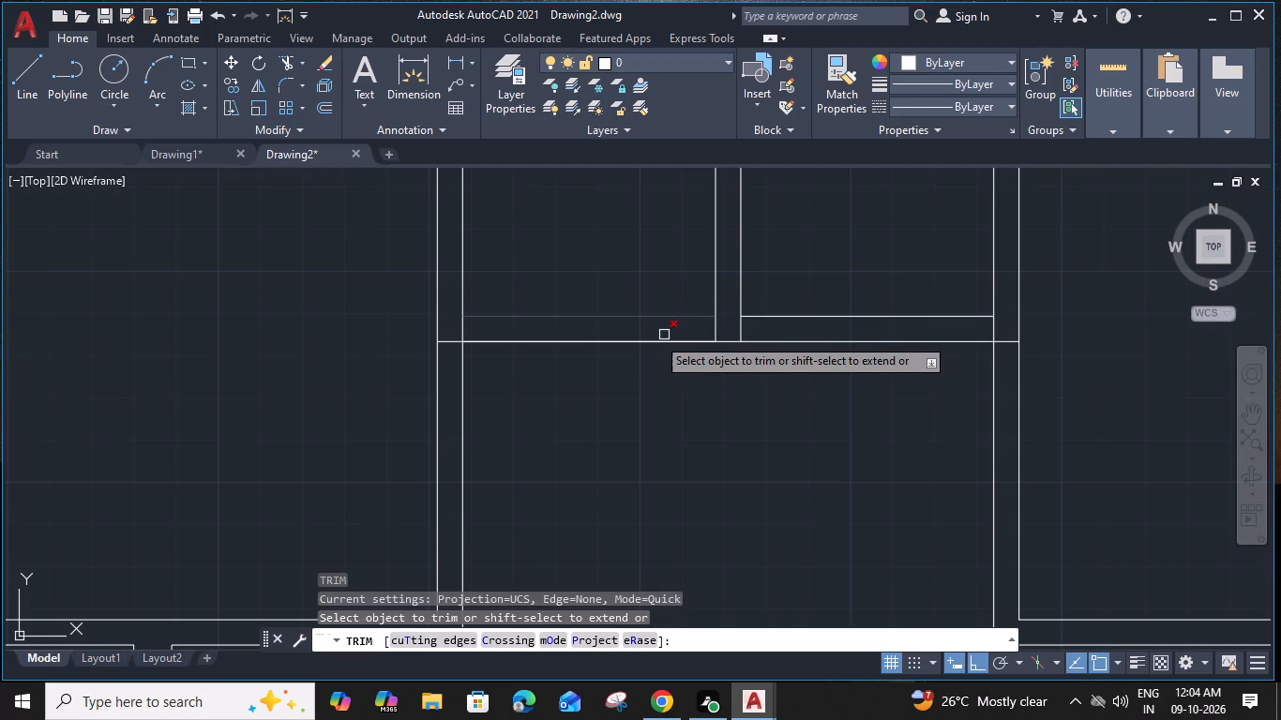
pyautogui.click(1001, 327)
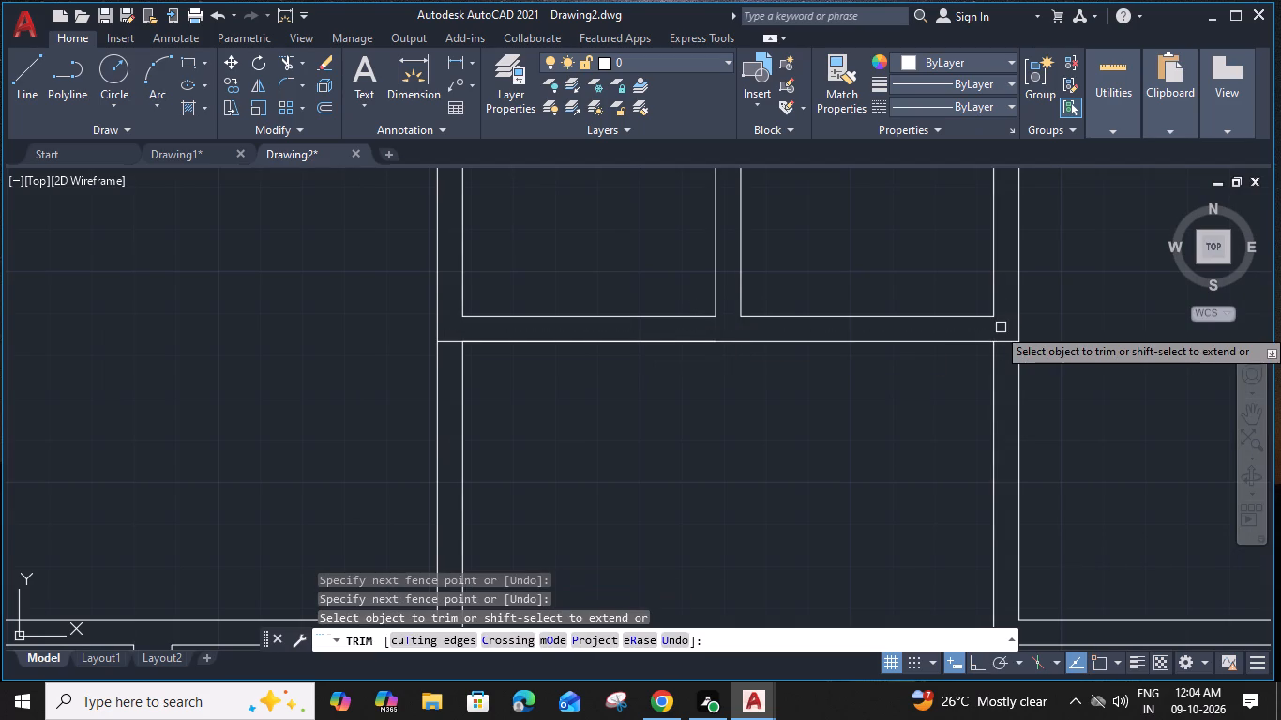
pyautogui.click(1006, 340)
pyautogui.click(446, 339)
pyautogui.press('Escape')
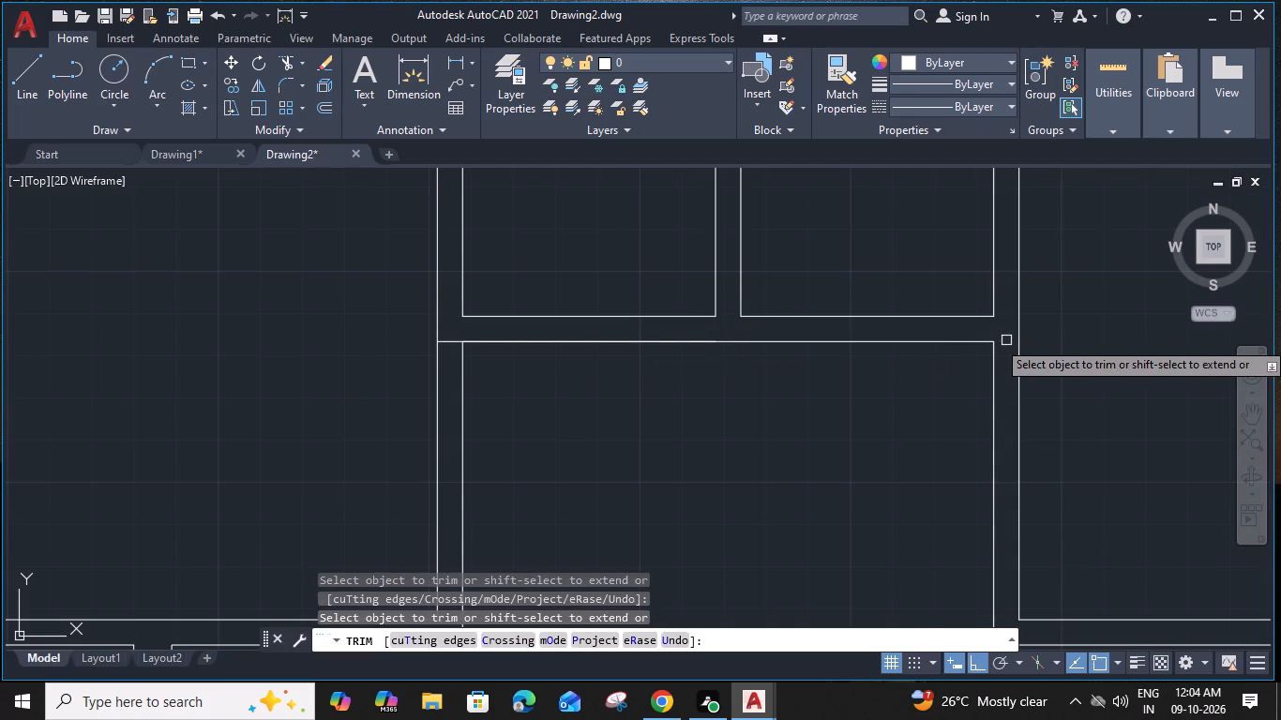
pyautogui.press('Escape')
# Draw short closing lines across the wall junctions at the narrow rooms' lower-left corner and the upper-left room's lower-right corner.
pyautogui.scroll(-2, 486, 353)
pyautogui.moveTo(538, 408); pyautogui.dragTo(488, 357, button='middle')
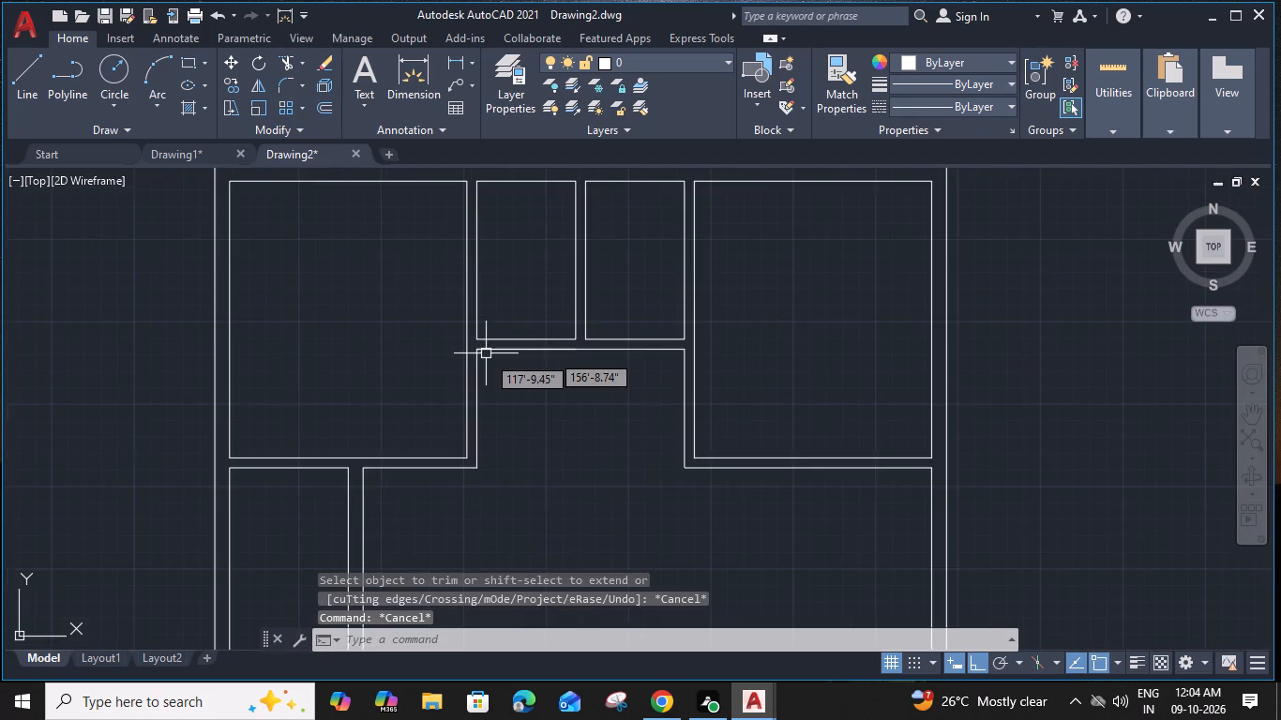
pyautogui.moveTo(488, 357); pyautogui.dragTo(550, 364, button='middle')
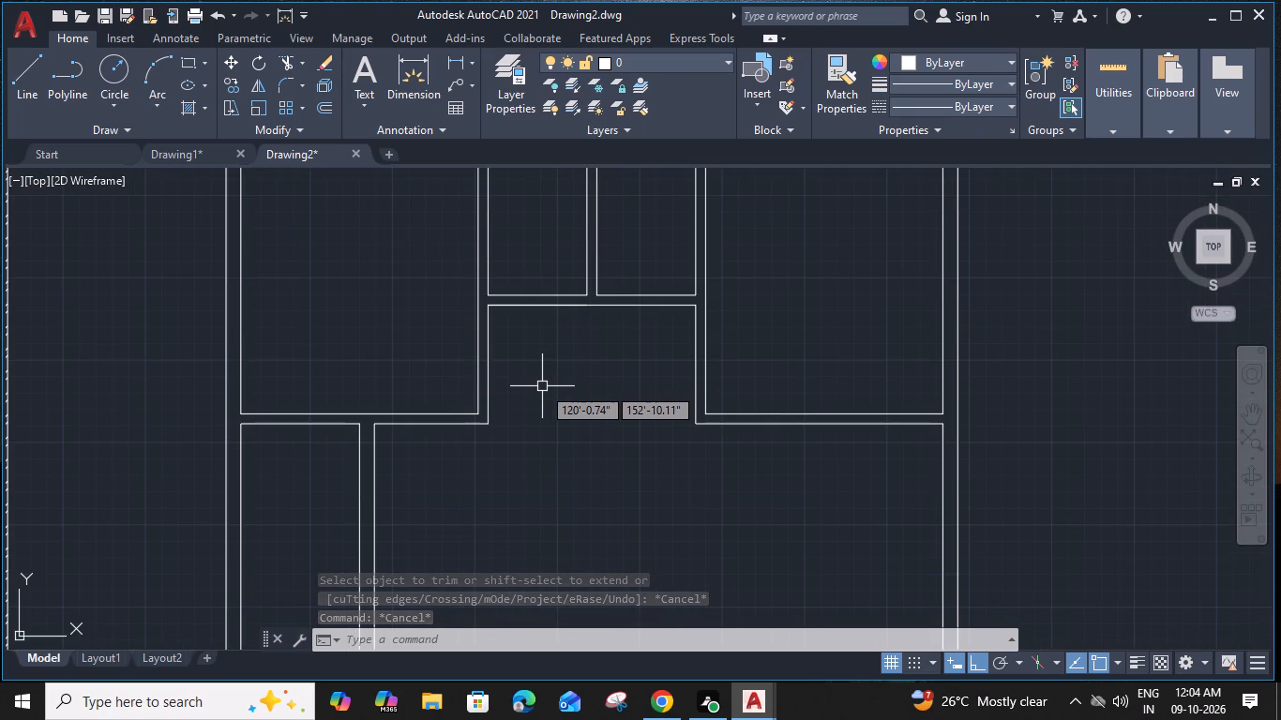
pyautogui.write('l')
pyautogui.press('space')
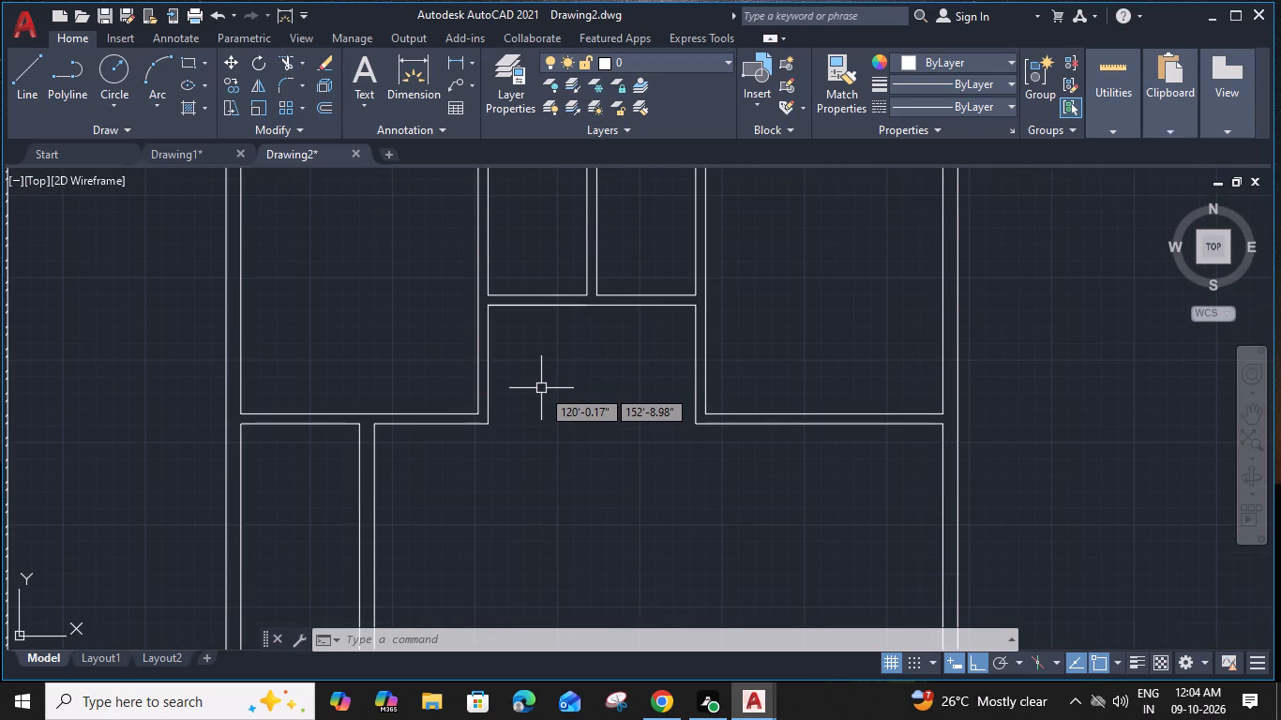
pyautogui.scroll(2, 538, 322)
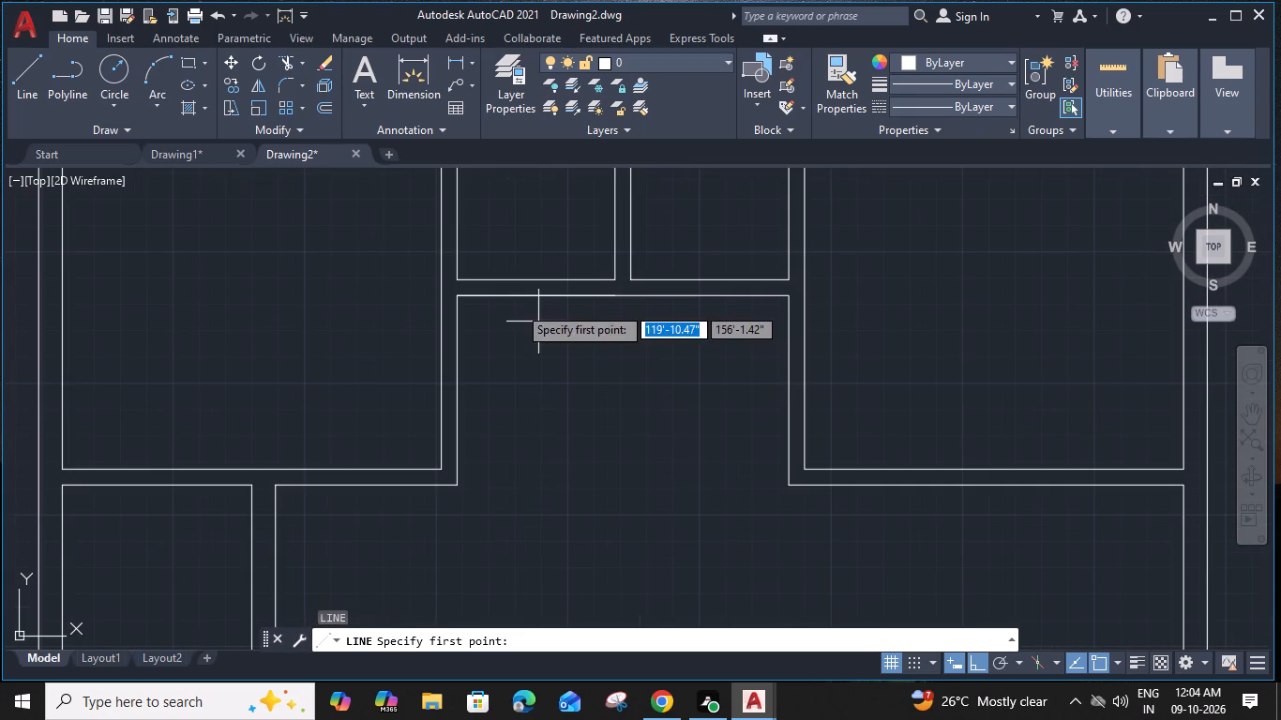
pyautogui.click(462, 283)
pyautogui.click(459, 297)
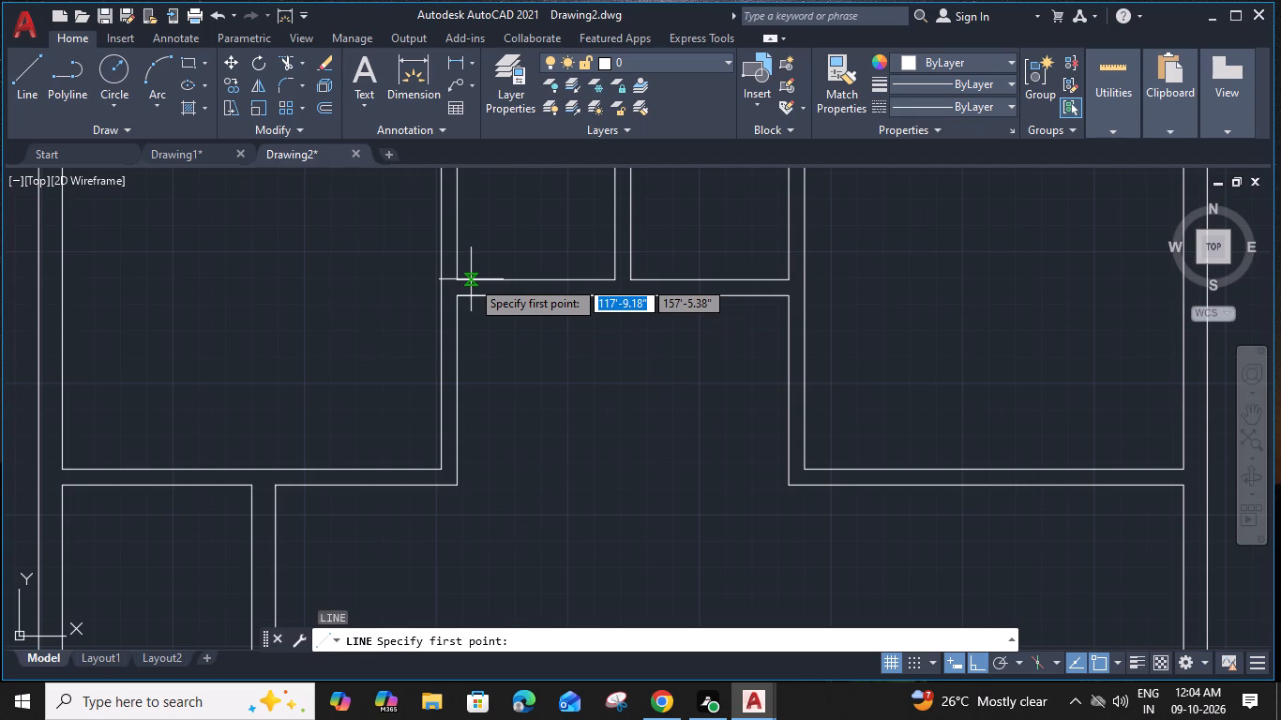
pyautogui.press('space')
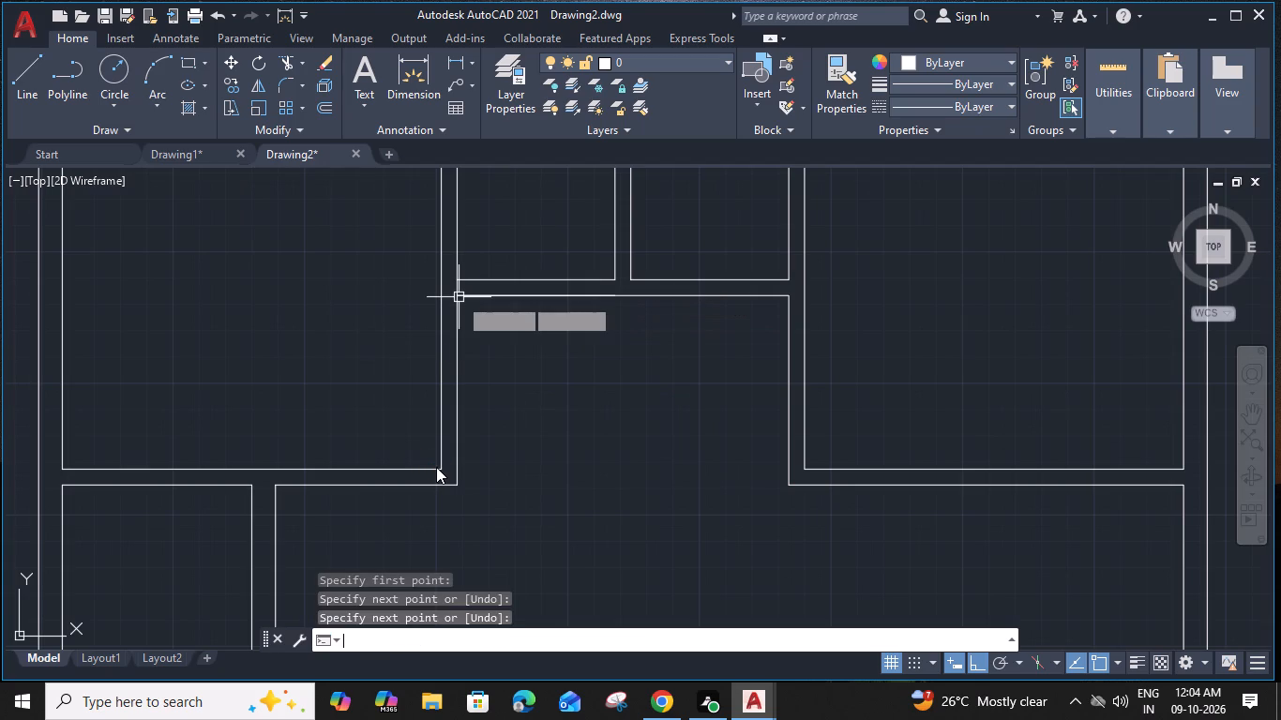
pyautogui.press('space')
pyautogui.click(440, 470)
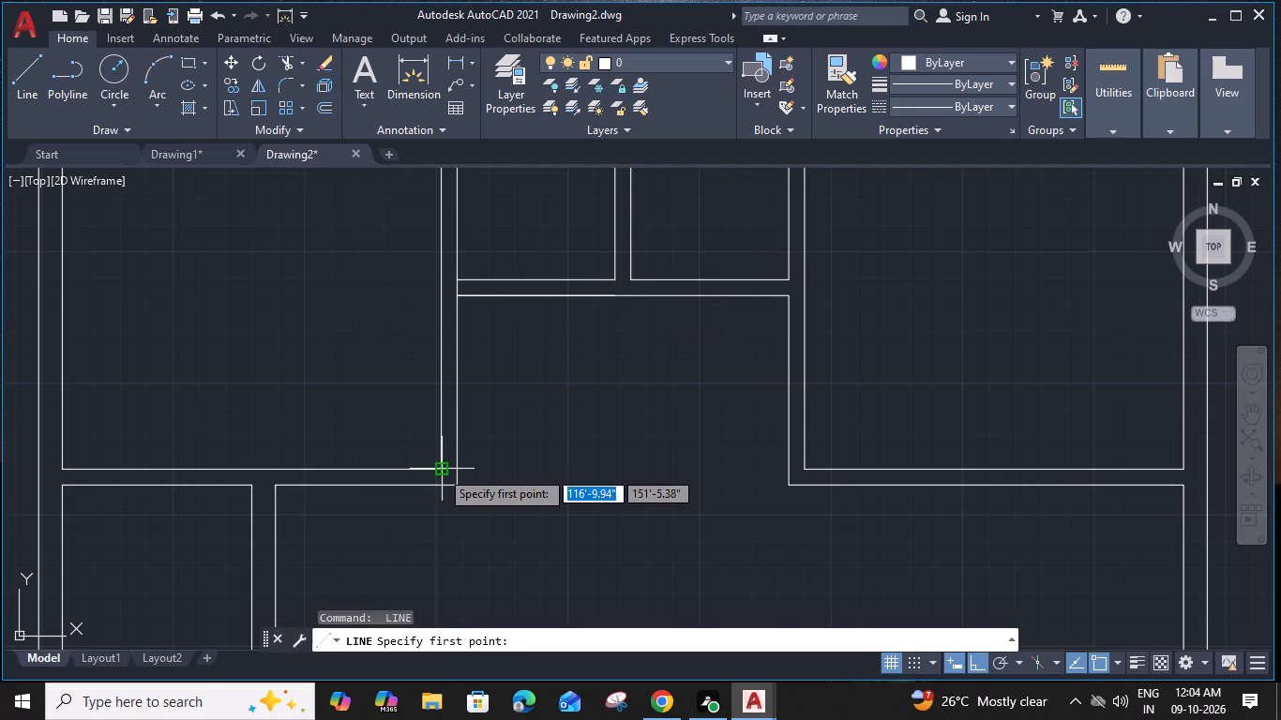
pyautogui.click(452, 470)
pyautogui.press('space')
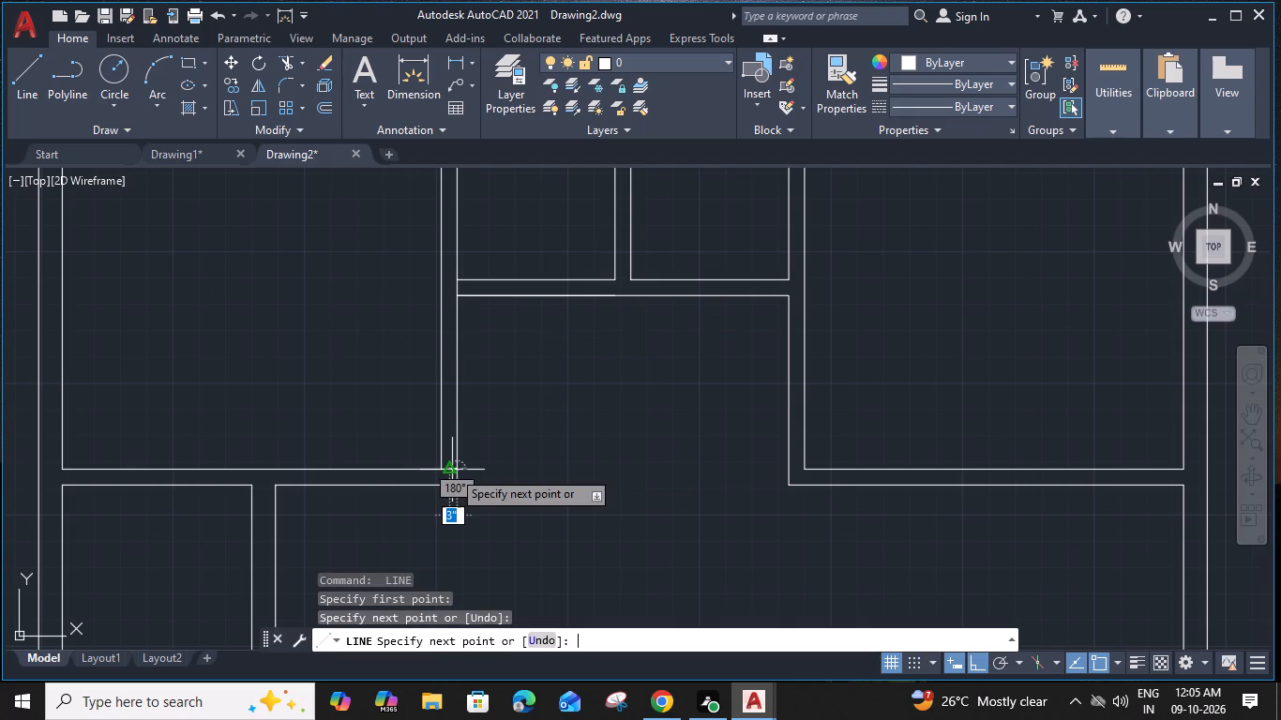
# Draw matching short closing lines at the narrow rooms' lower-right corner and the upper-right room's lower-left corner.
pyautogui.moveTo(588, 427); pyautogui.dragTo(505, 443, button='middle')
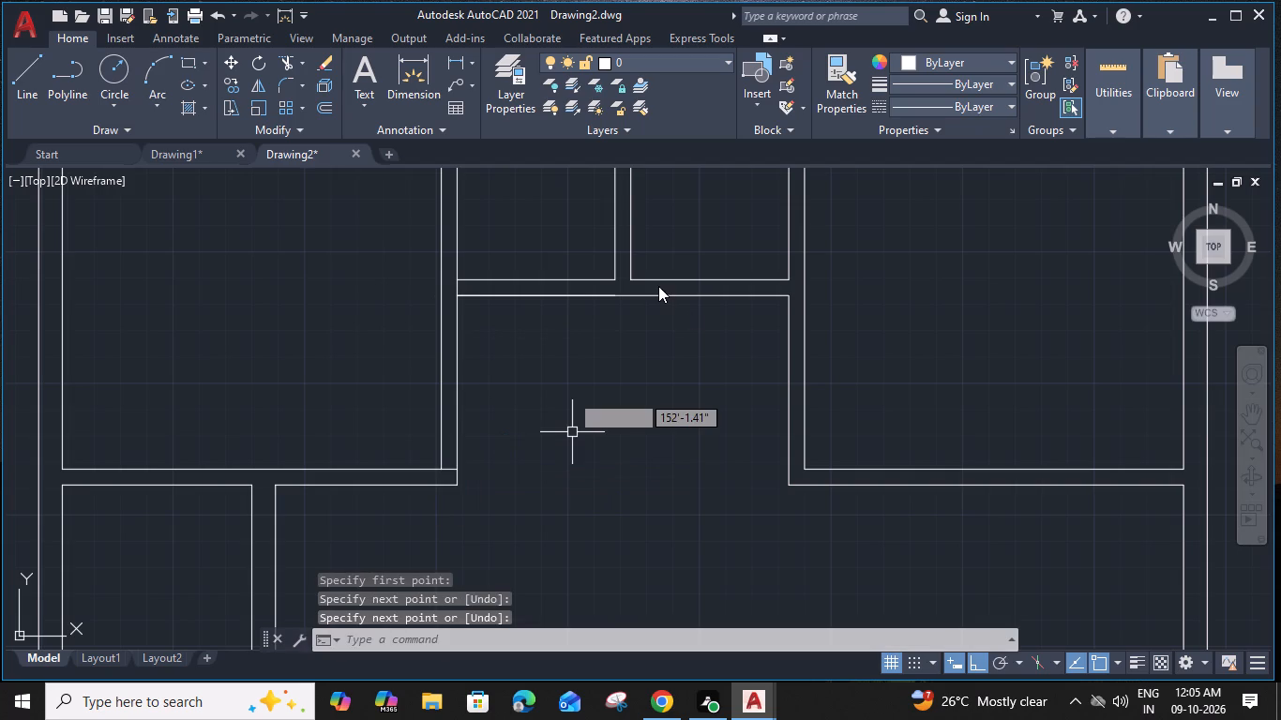
pyautogui.press('space')
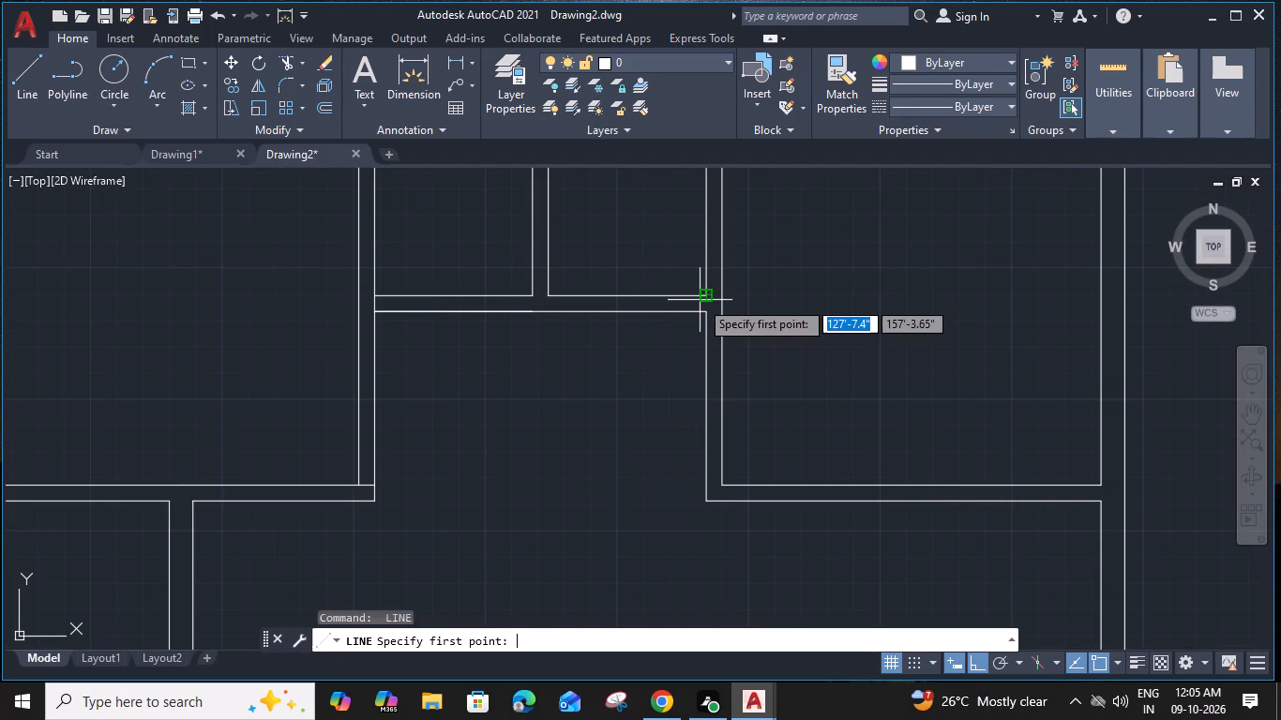
pyautogui.click(703, 297)
pyautogui.click(703, 312)
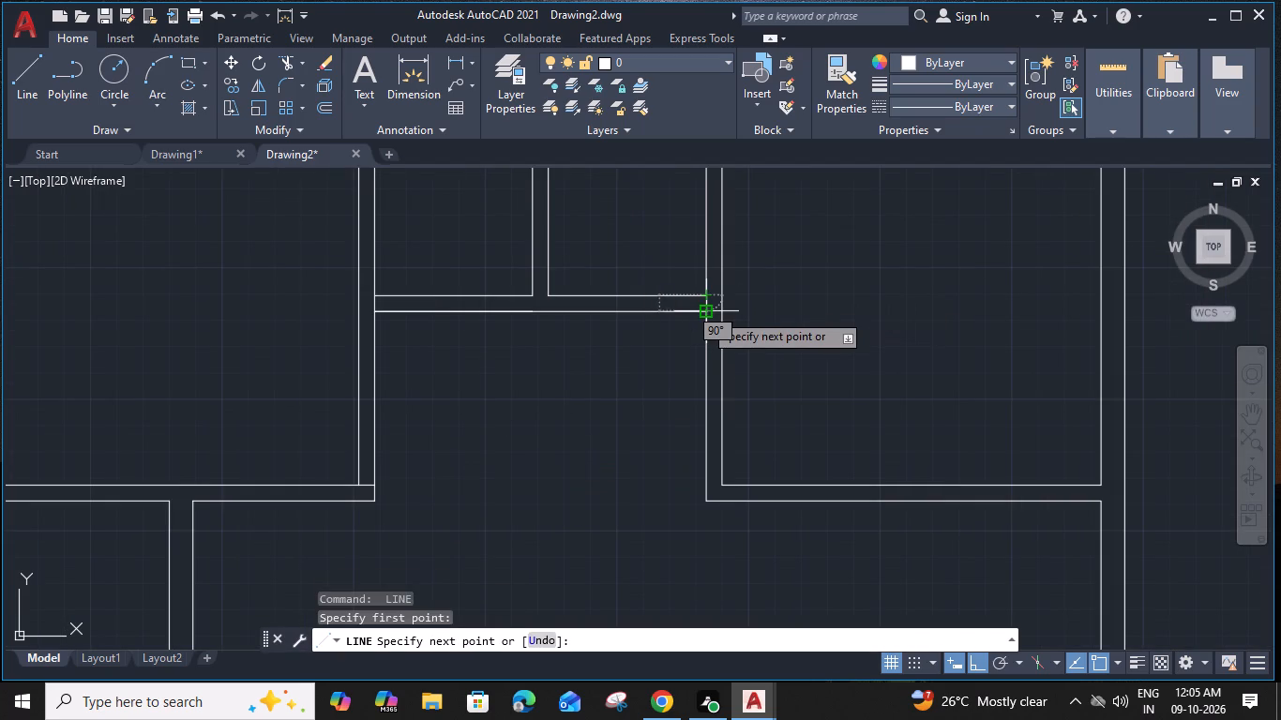
pyautogui.press('space')
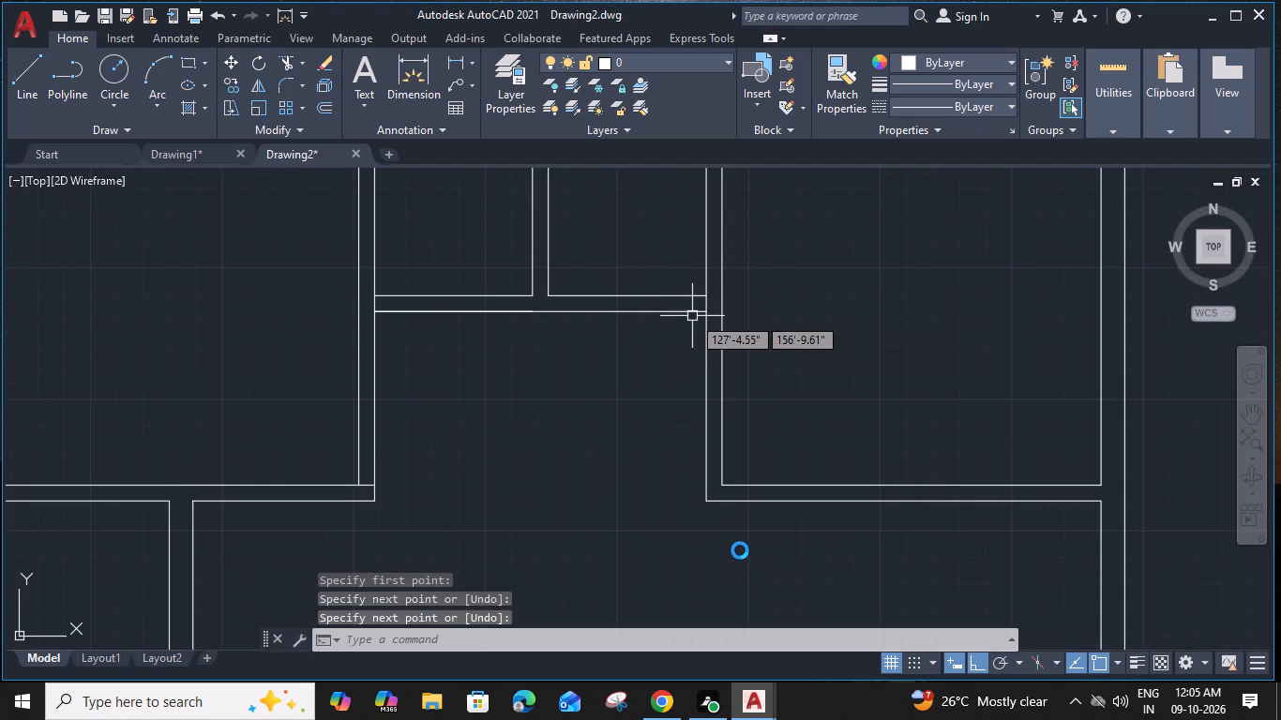
pyautogui.press('space')
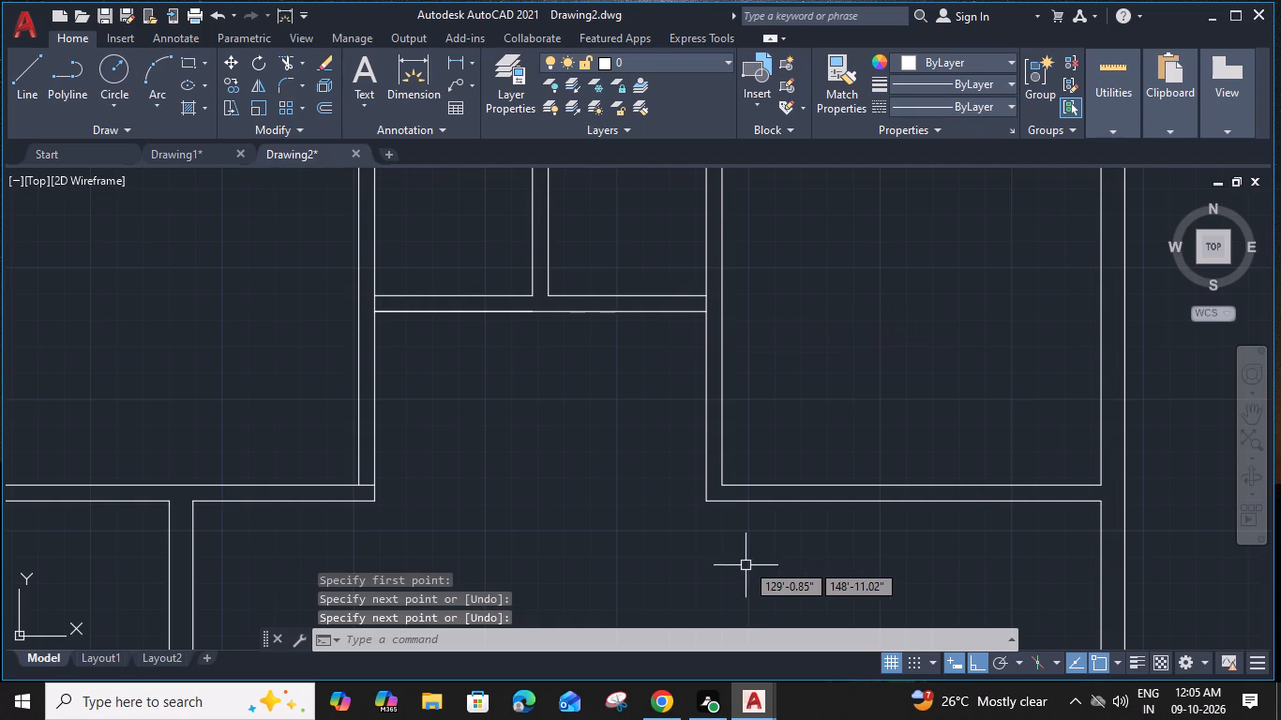
pyautogui.click(723, 484)
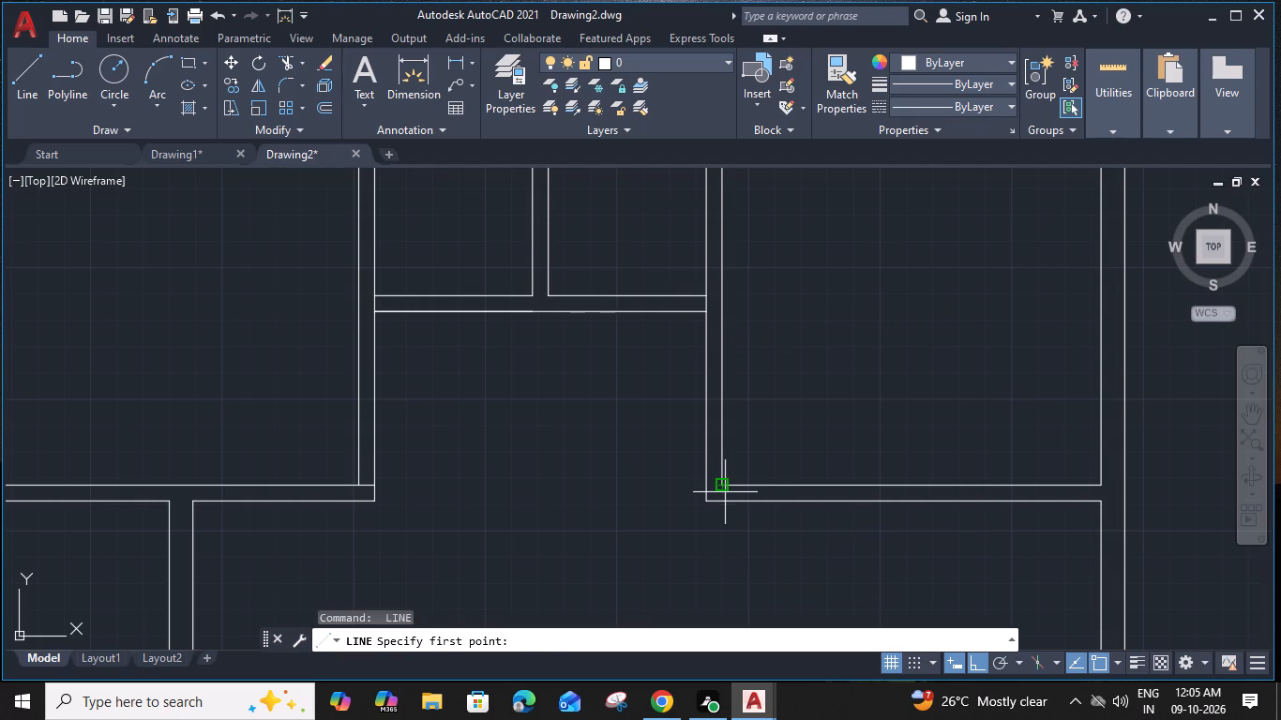
pyautogui.click(704, 486)
pyautogui.press('space')
# Draw a short line closing the bottom end of the vertical partition between the small left room and the large central hall.
pyautogui.scroll(-2, 704, 486)
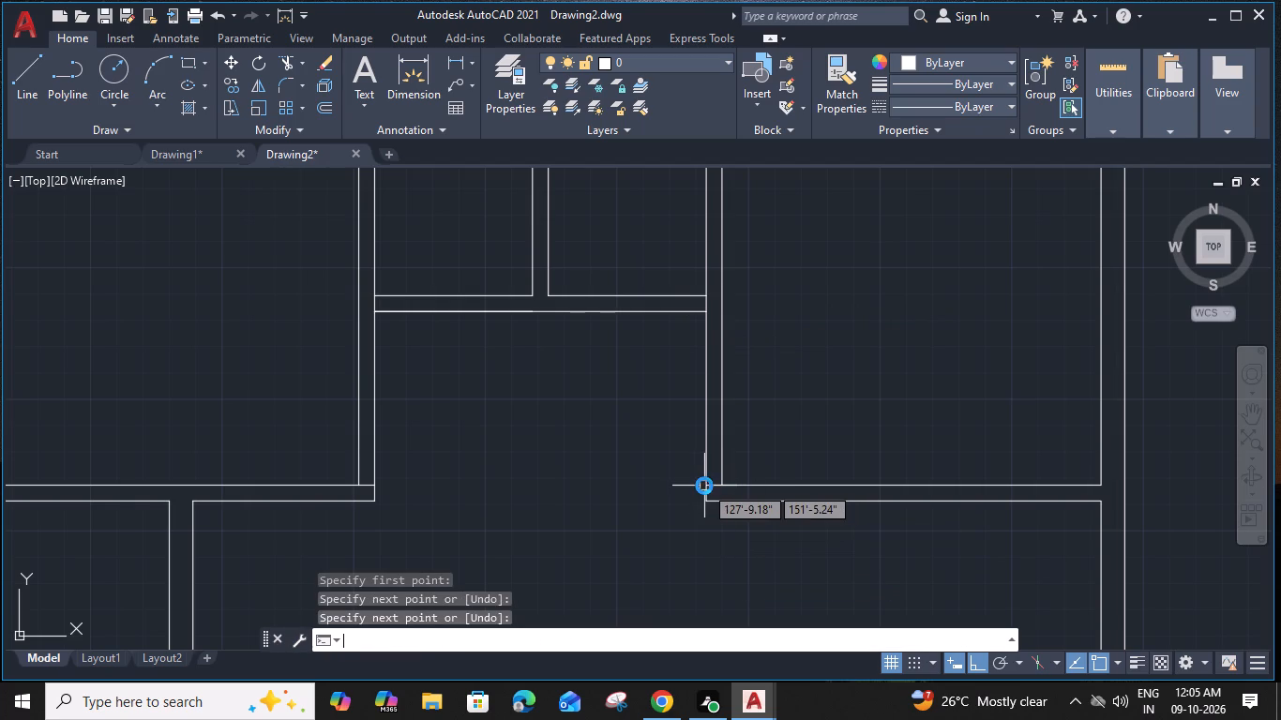
pyautogui.moveTo(587, 522); pyautogui.dragTo(719, 286, button='middle')
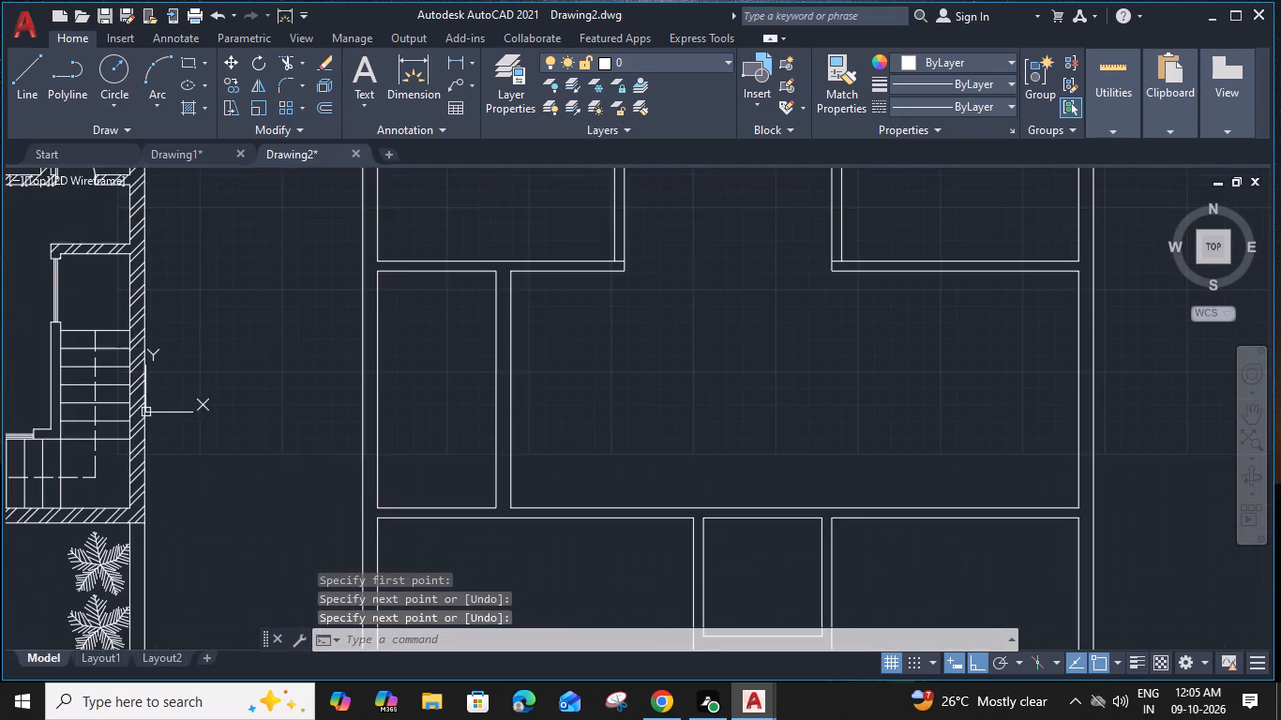
pyautogui.moveTo(719, 286); pyautogui.dragTo(740, 243, button='middle')
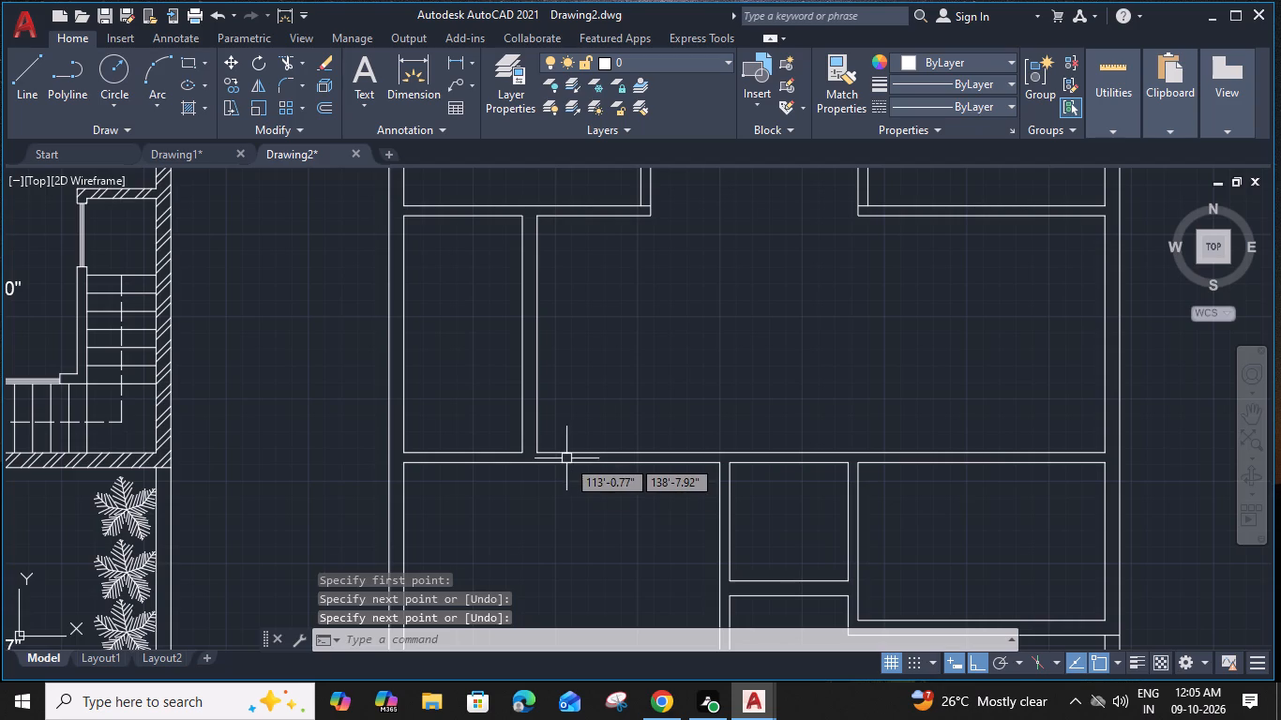
pyautogui.scroll(2, 565, 459)
pyautogui.press('space')
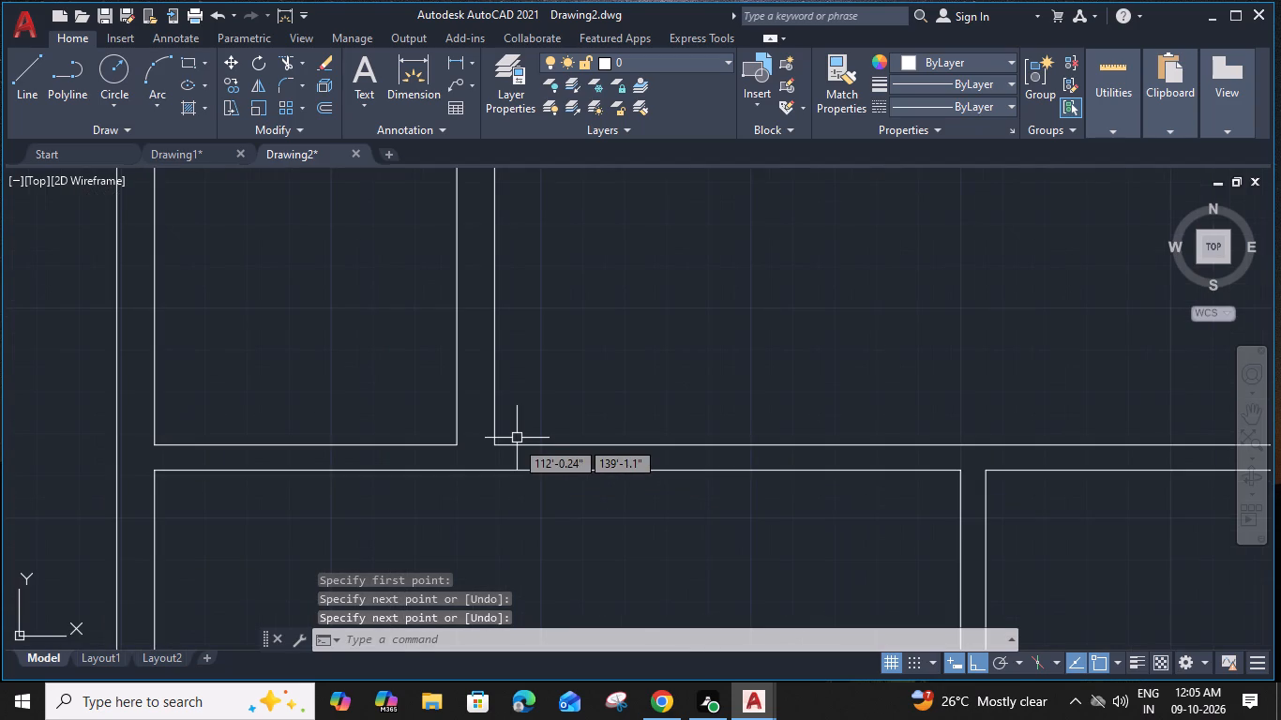
pyautogui.click(498, 447)
pyautogui.click(462, 447)
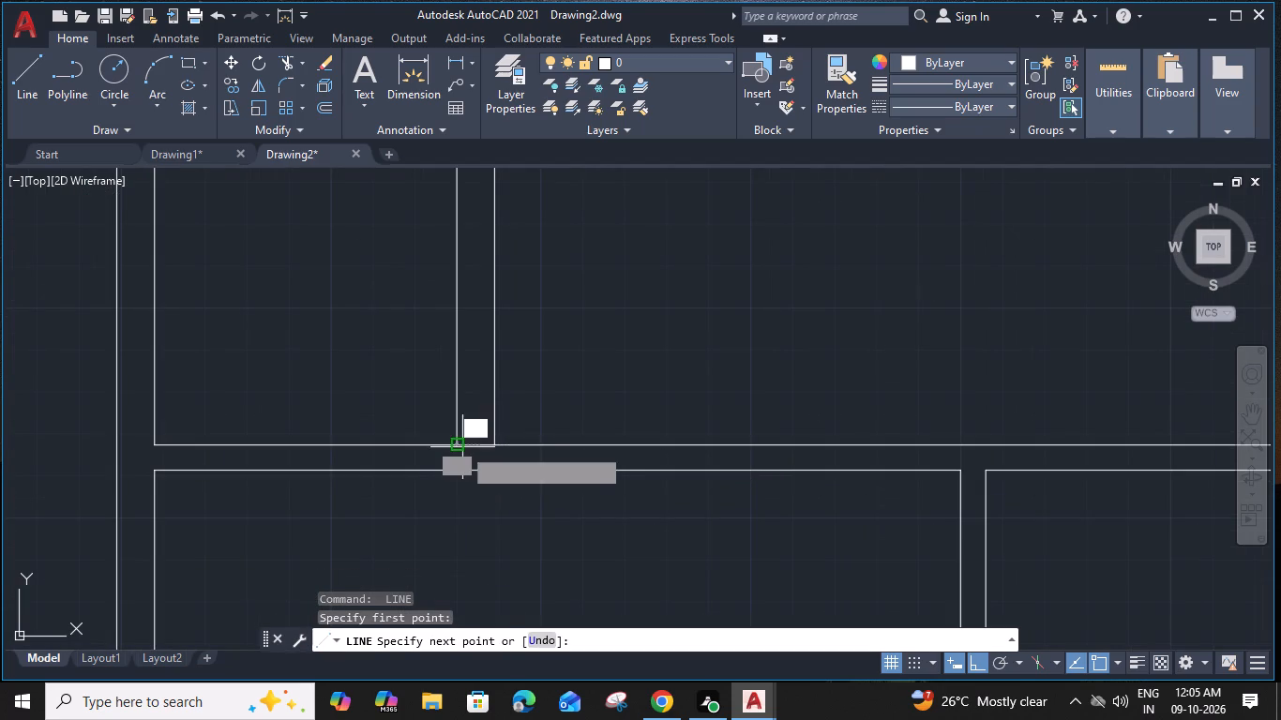
pyautogui.press('space')
pyautogui.scroll(-2, 462, 447)
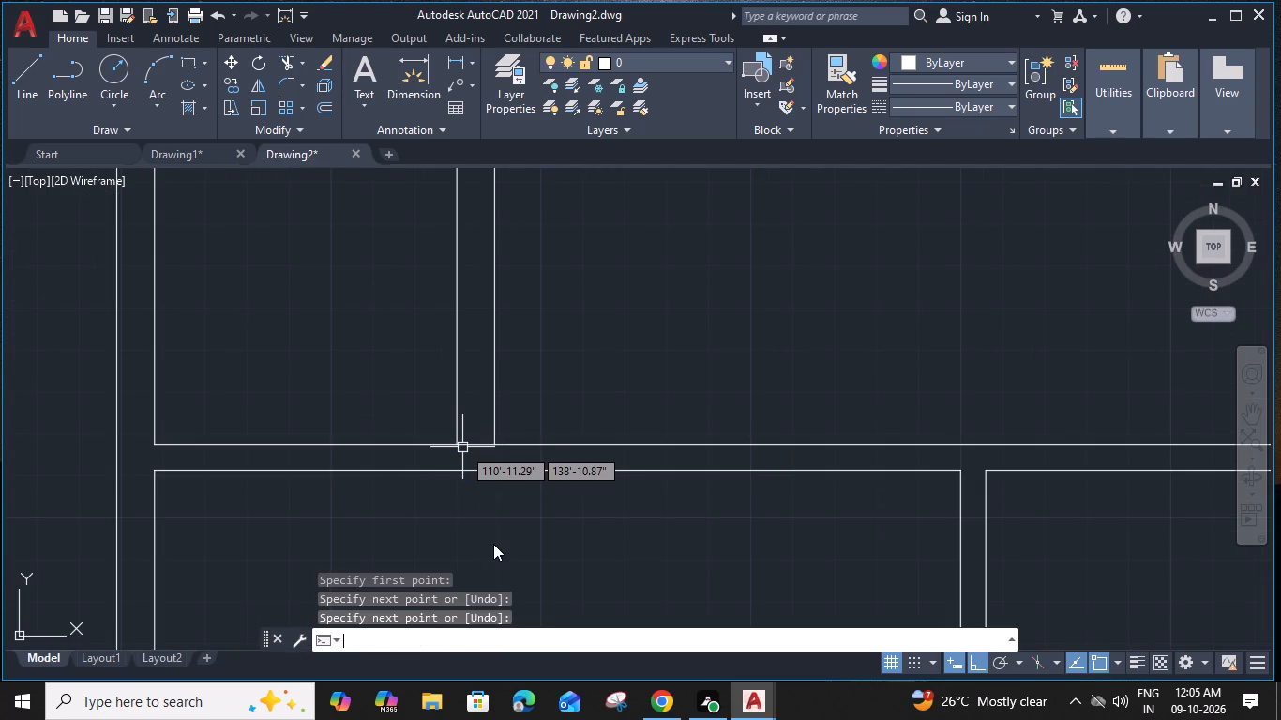
pyautogui.moveTo(499, 545); pyautogui.dragTo(443, 400, button='middle')
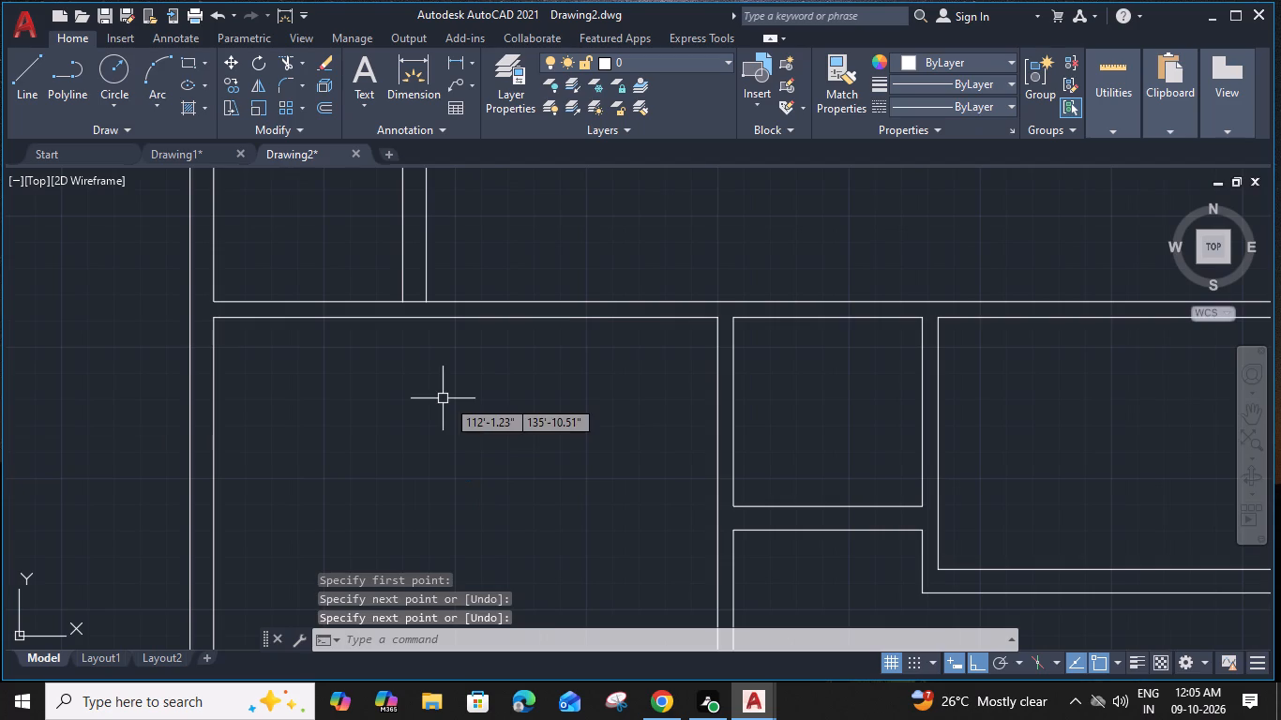
# Draw short closing lines on the wall between the large lower-left room and the small square room, at its top junction and halfway down.
pyautogui.press('space')
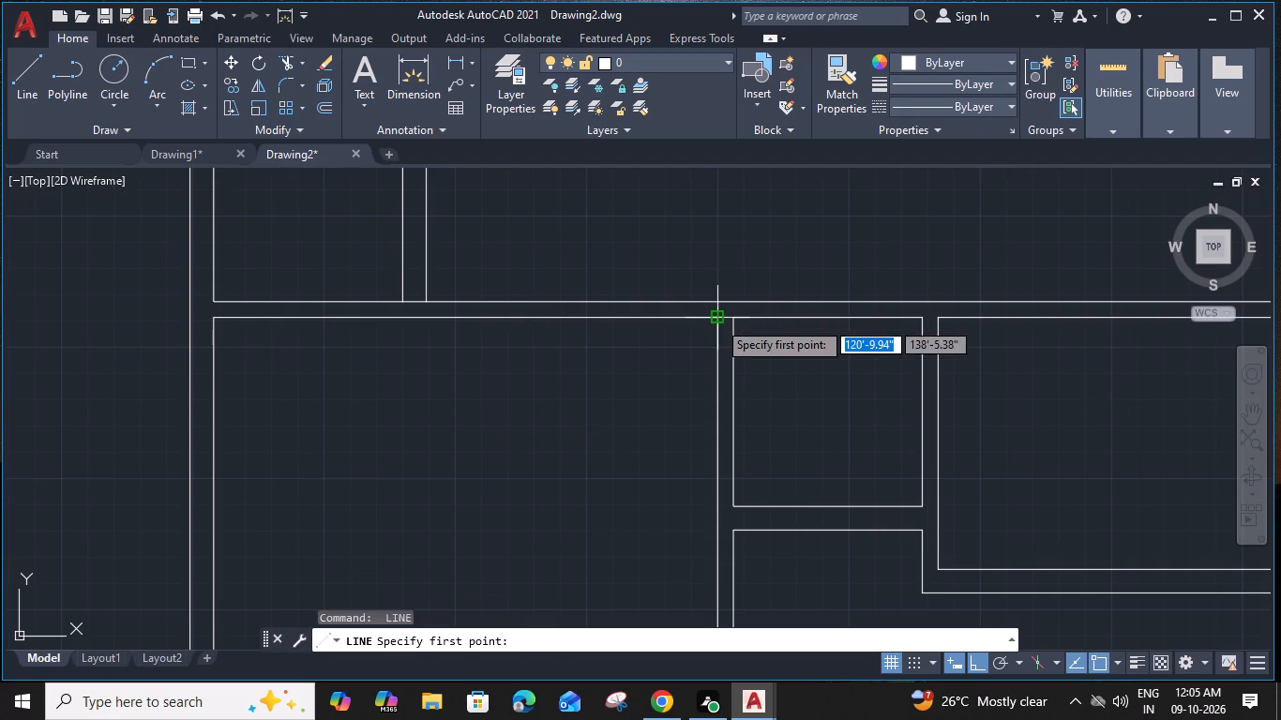
pyautogui.doubleClick(717, 321)
pyautogui.click(712, 305)
pyautogui.press('space')
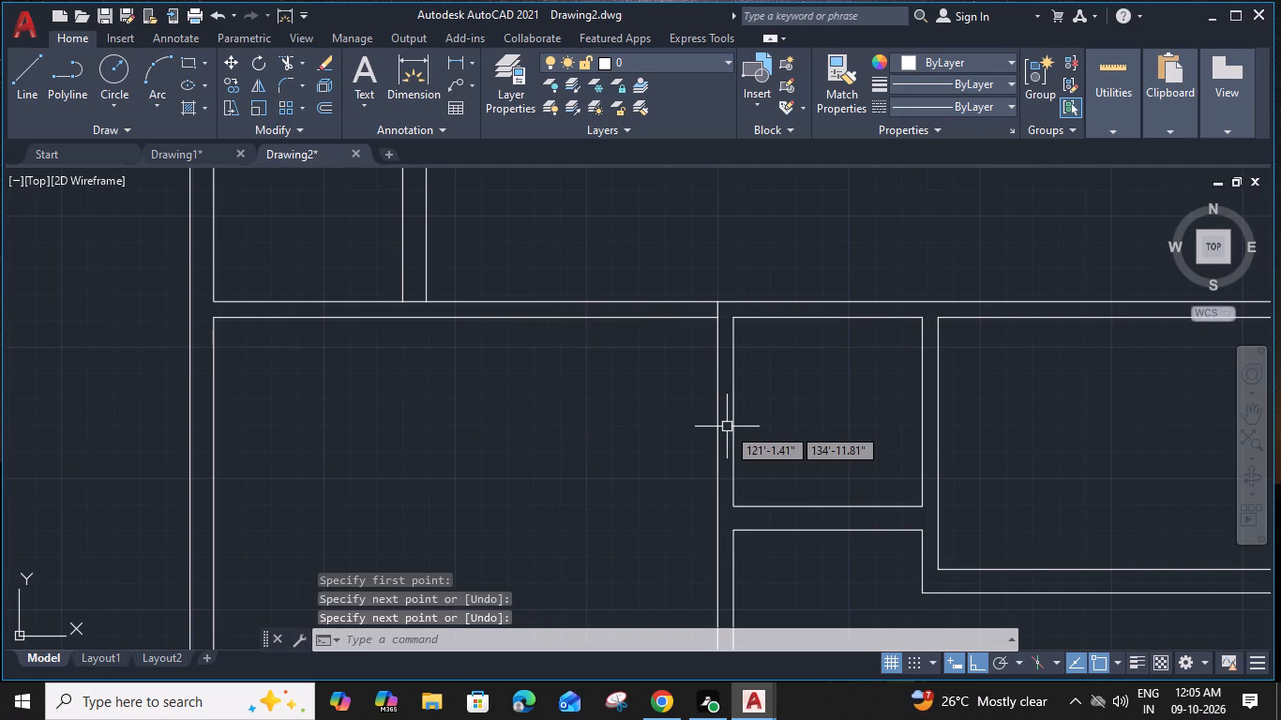
pyautogui.press('space')
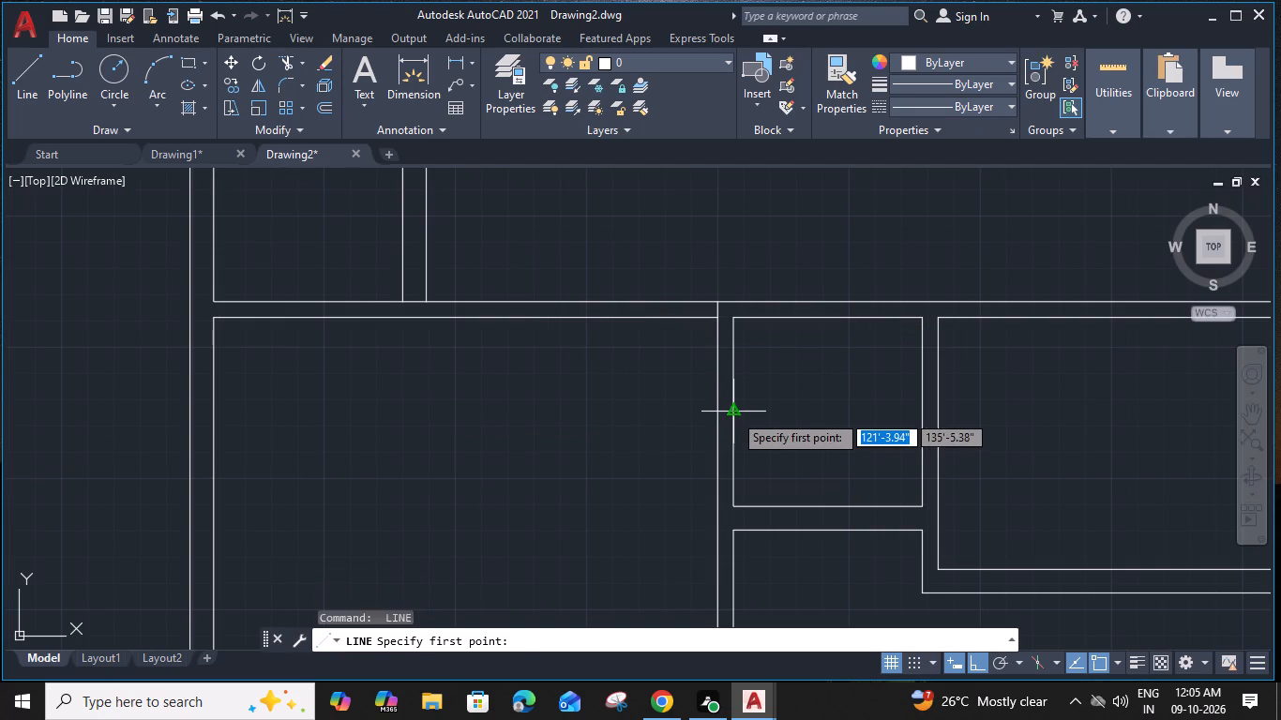
pyautogui.click(735, 412)
pyautogui.click(719, 413)
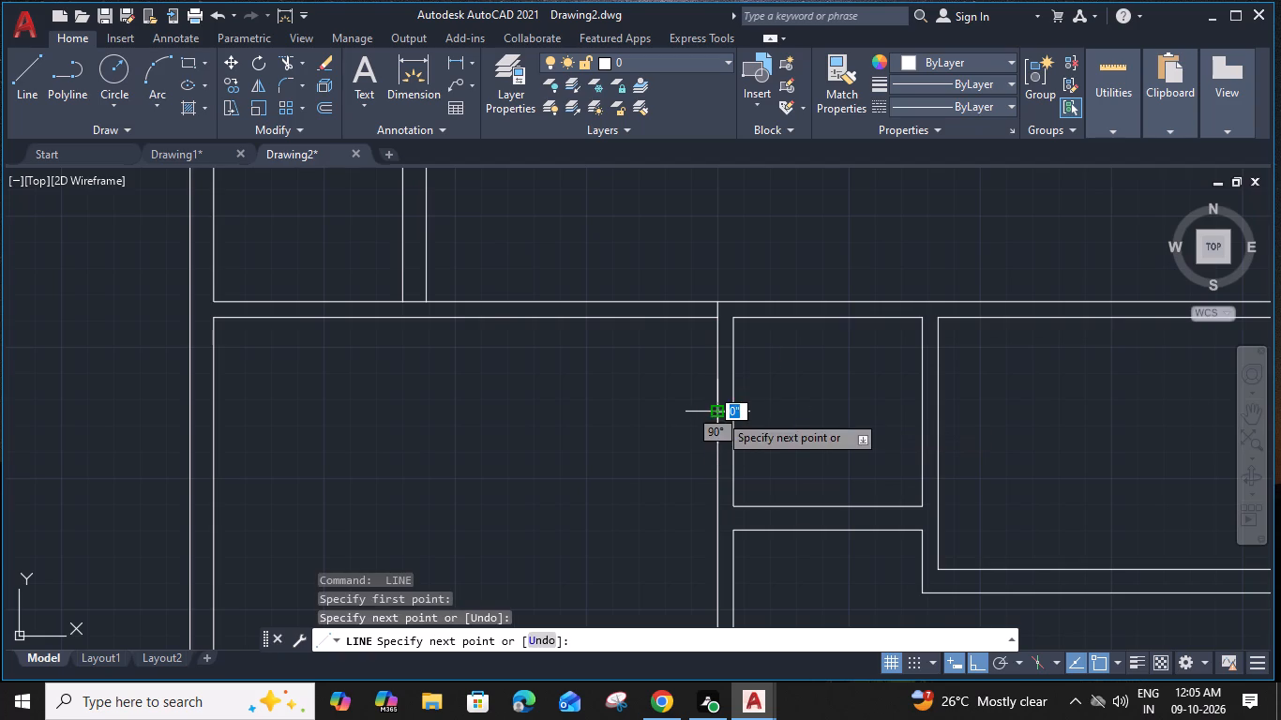
pyautogui.press('space')
# Draw a short line closing the wall from the small square room's lower-right corner to the adjacent right room's wall line.
pyautogui.scroll(-1, 811, 443)
pyautogui.moveTo(804, 437); pyautogui.dragTo(583, 401, button='middle')
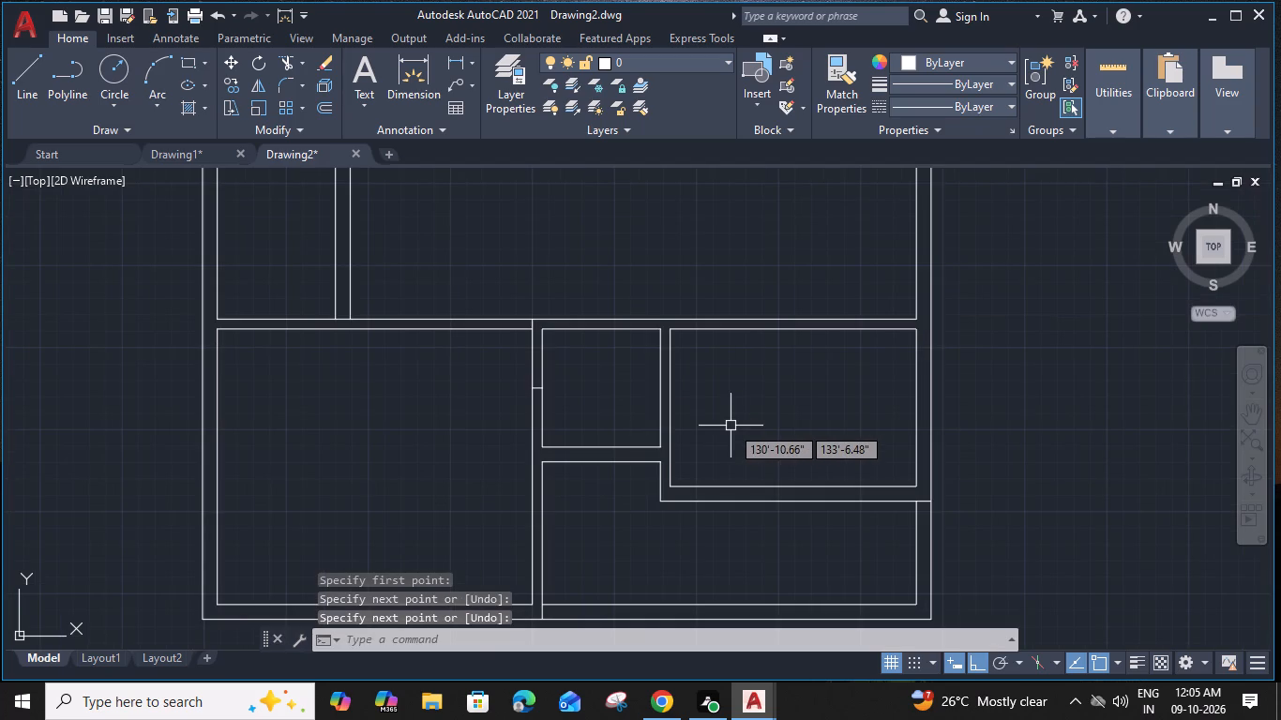
pyautogui.scroll(1, 649, 431)
pyautogui.press('space')
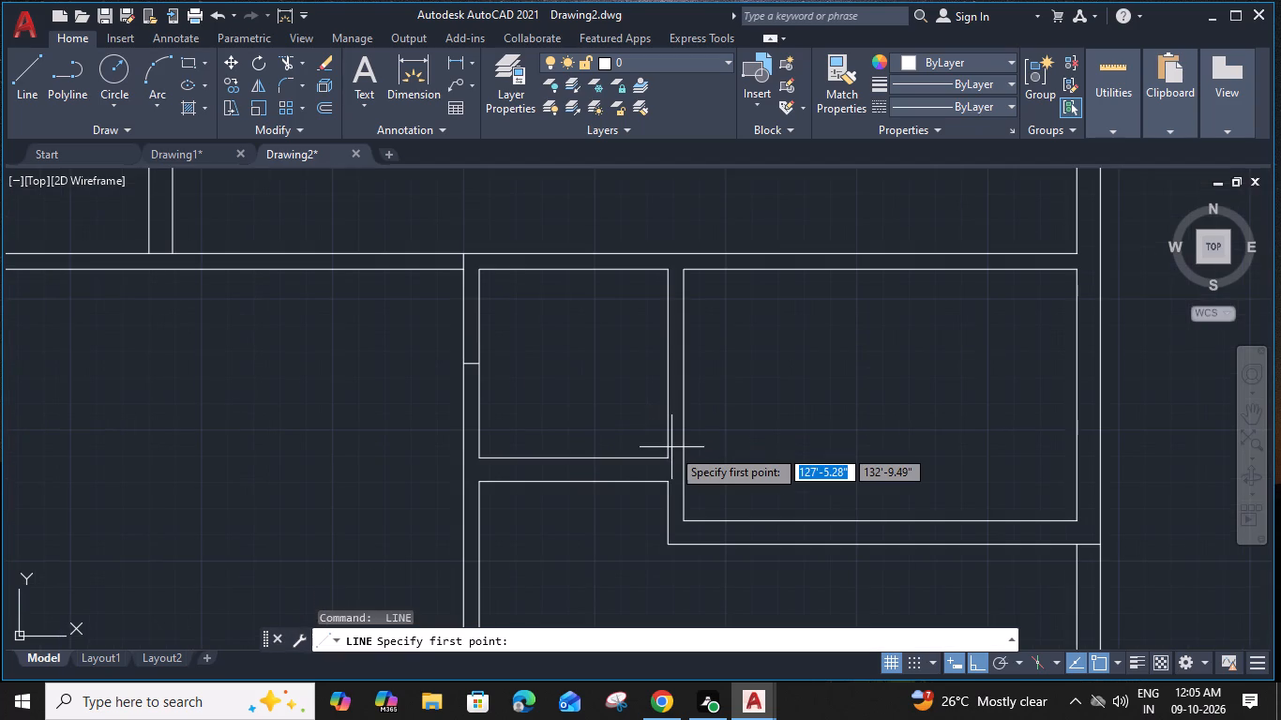
pyautogui.click(667, 459)
pyautogui.click(684, 458)
pyautogui.press('space')
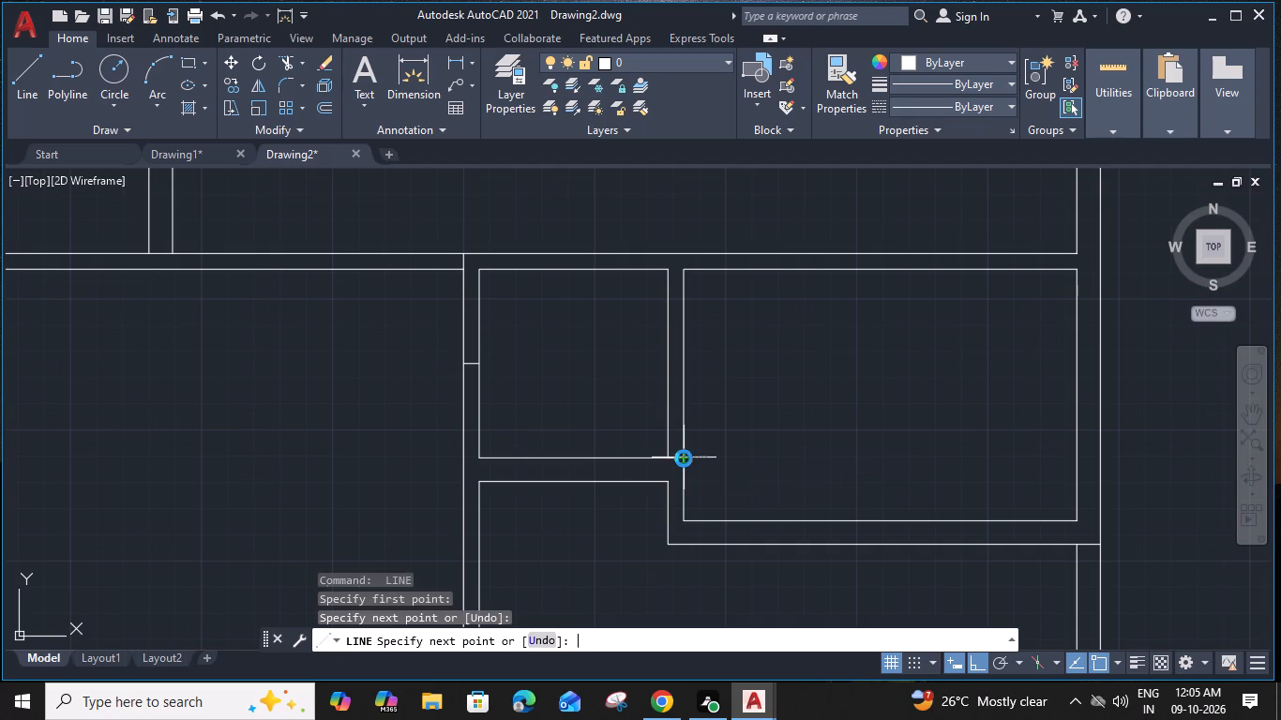
# Offset the wall line above the lower-right room 8' downward, and offset the resulting line a further 6" outward.
pyautogui.scroll(-2, 733, 435)
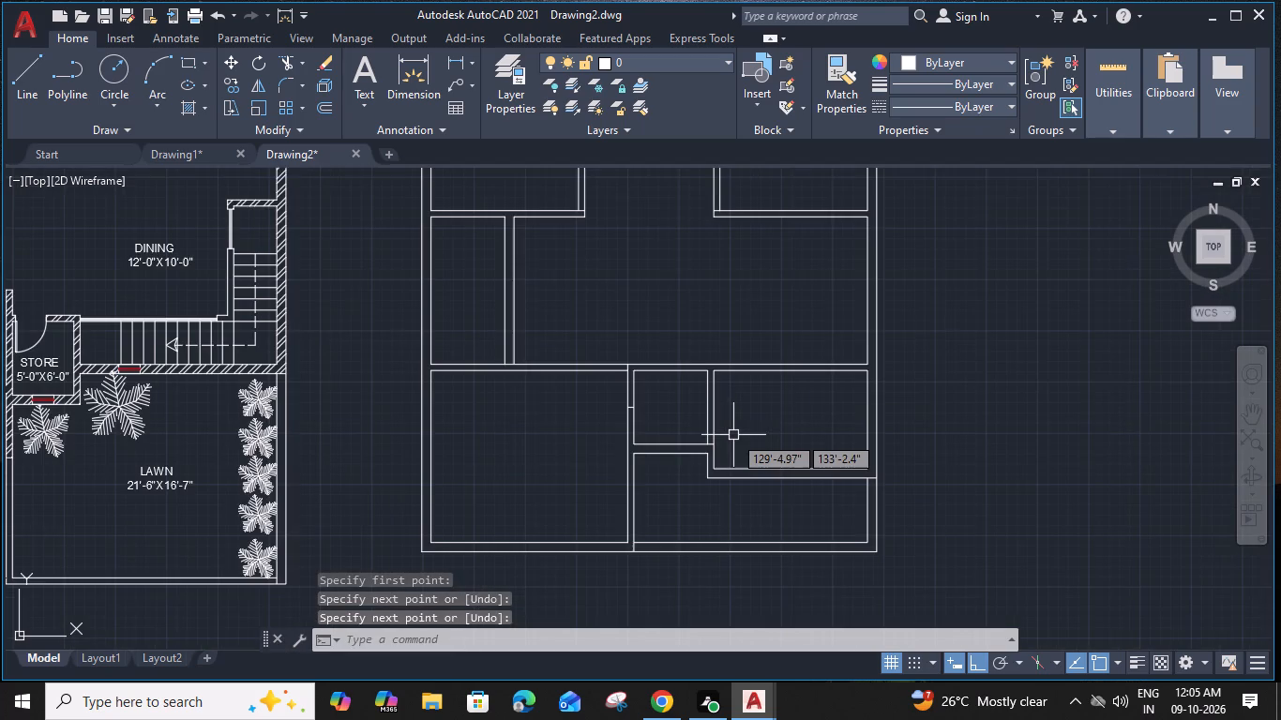
pyautogui.moveTo(726, 506); pyautogui.dragTo(686, 506, button='middle')
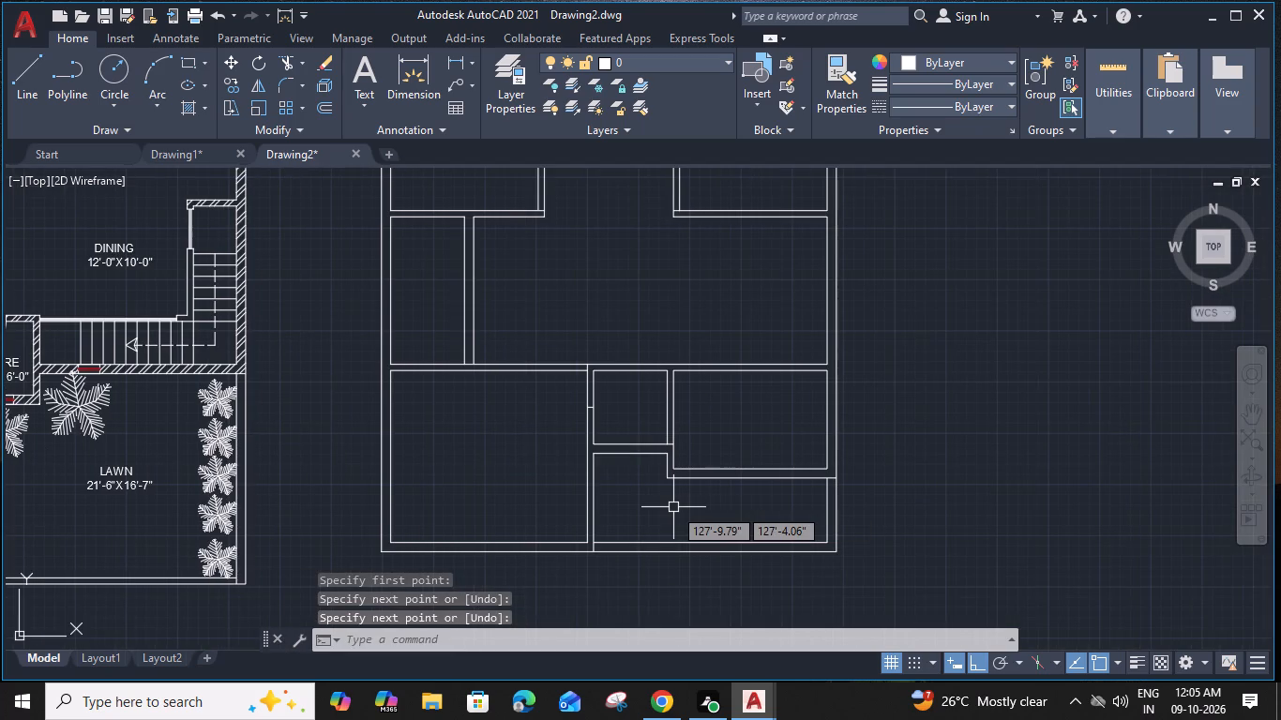
pyautogui.moveTo(711, 493); pyautogui.dragTo(673, 507, button='middle')
pyautogui.moveTo(673, 507); pyautogui.dragTo(753, 428, button='middle')
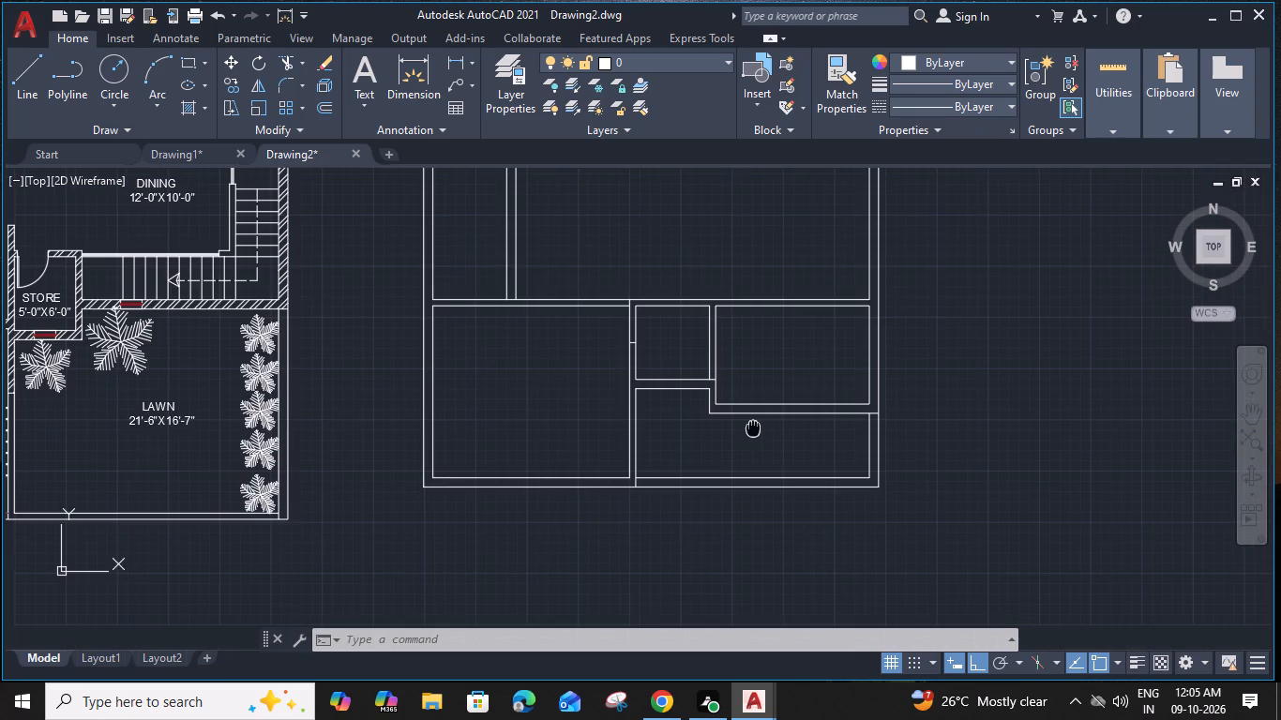
pyautogui.click(773, 413)
pyautogui.press('o')
pyautogui.press('space')
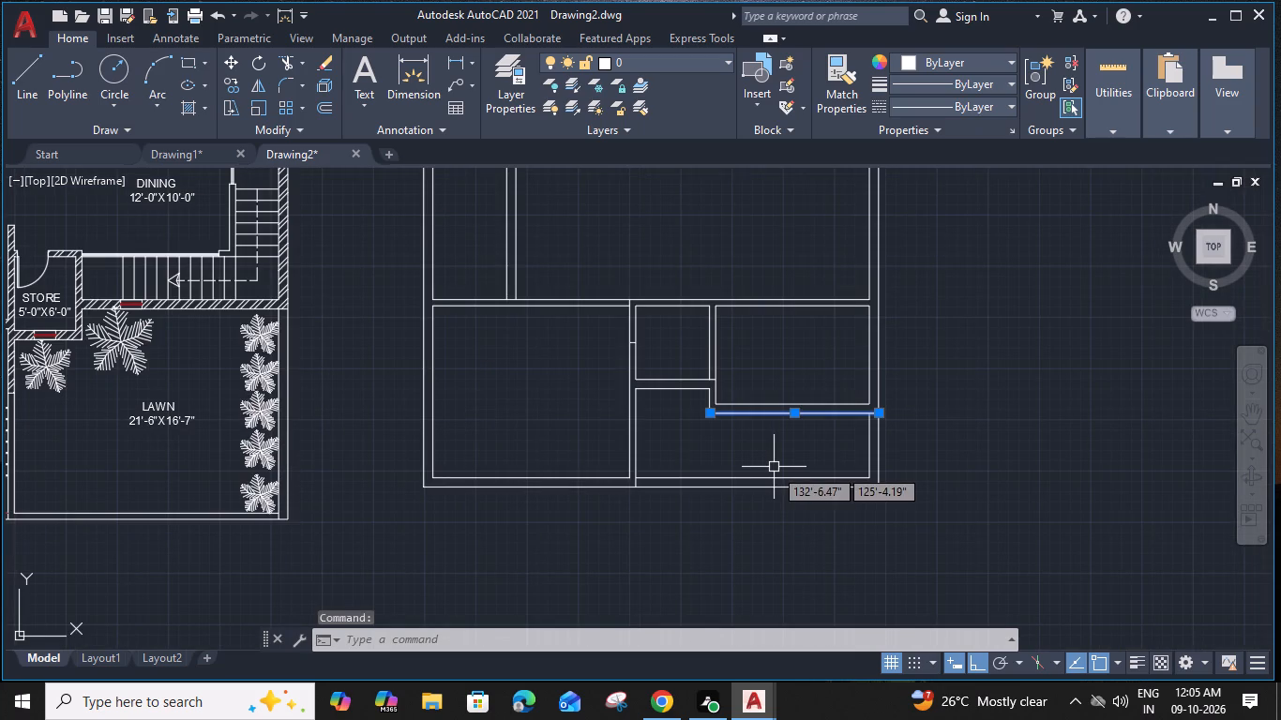
pyautogui.write("8'")
pyautogui.press('space')
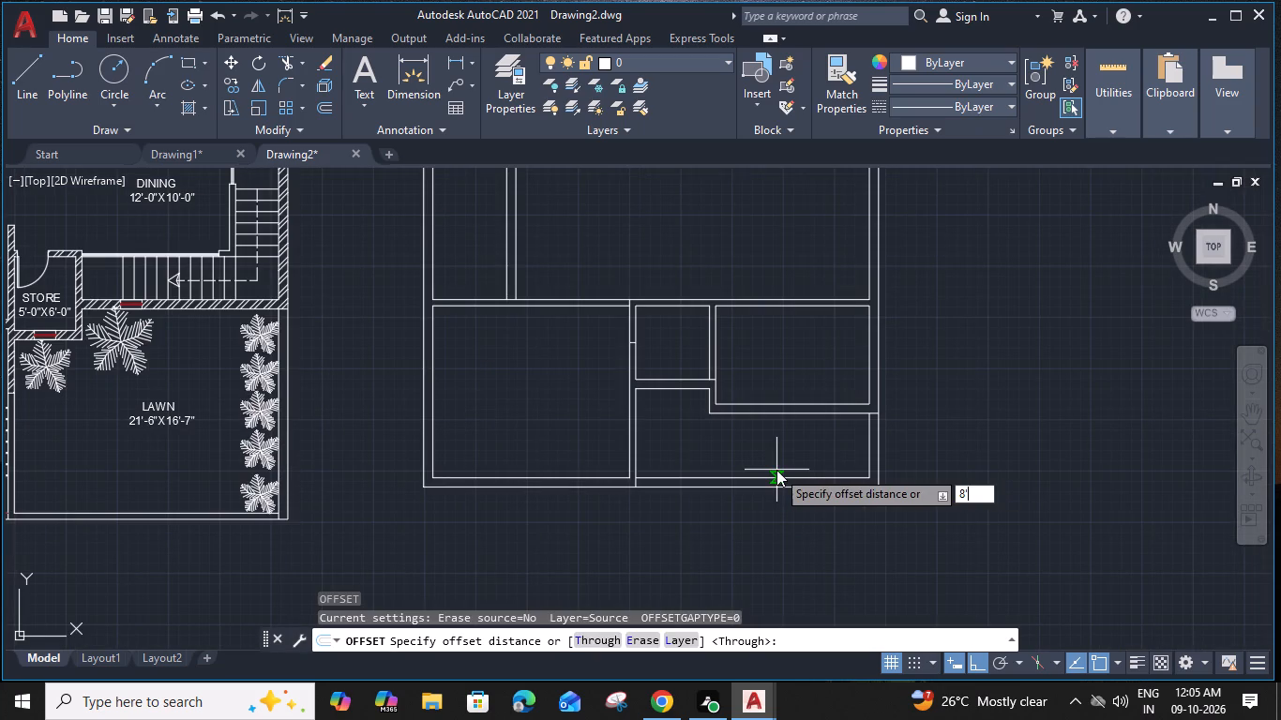
pyautogui.click(781, 519)
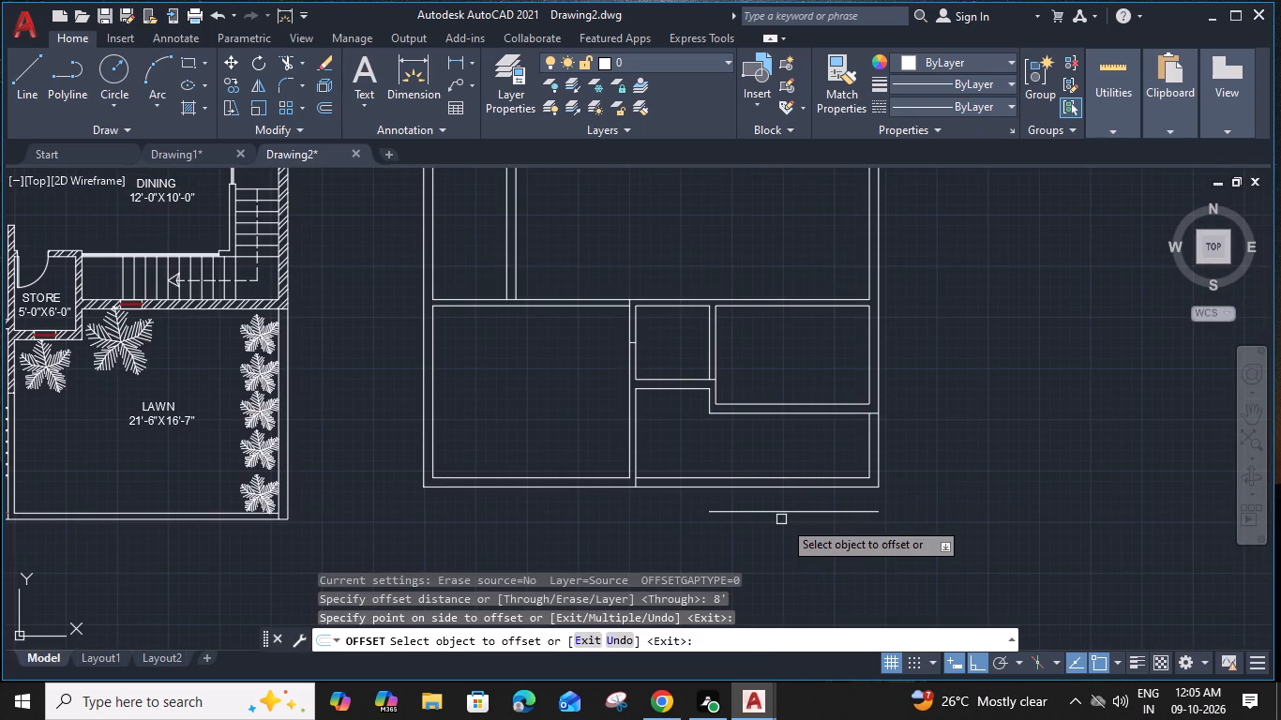
pyautogui.click(788, 513)
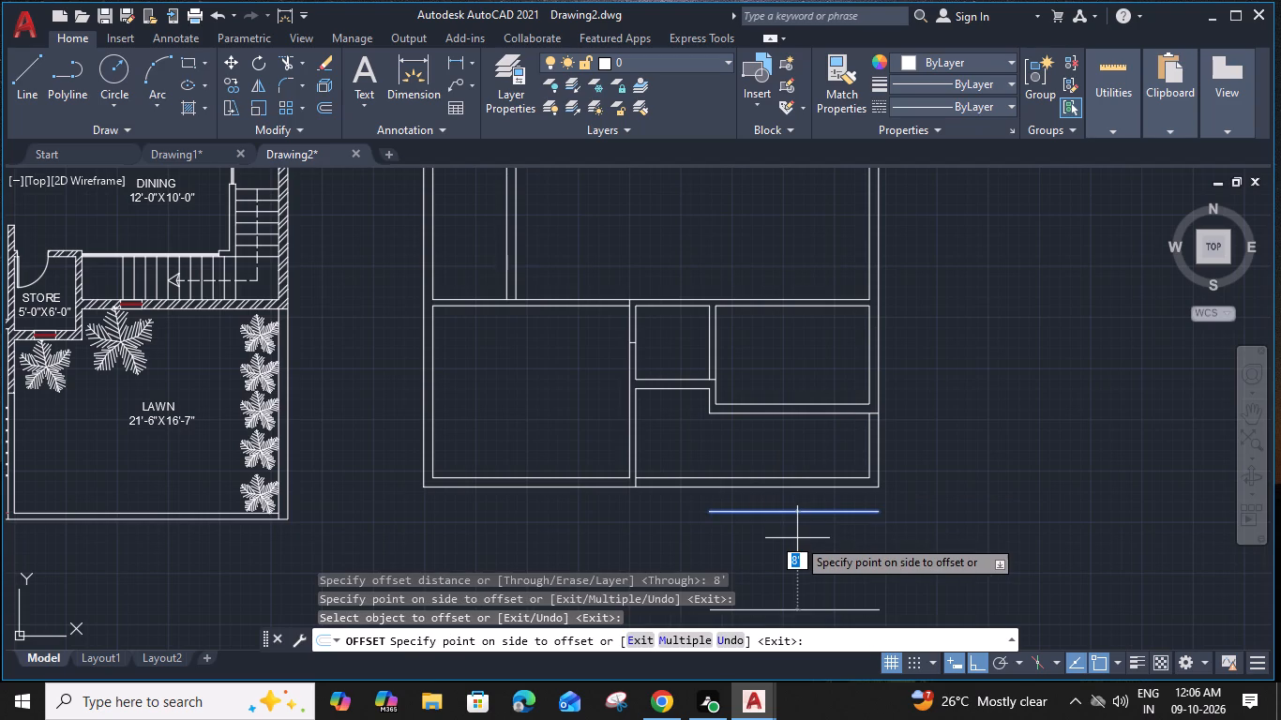
pyautogui.press('6')
pyautogui.hotkey('shift', '"')
pyautogui.press('Return')
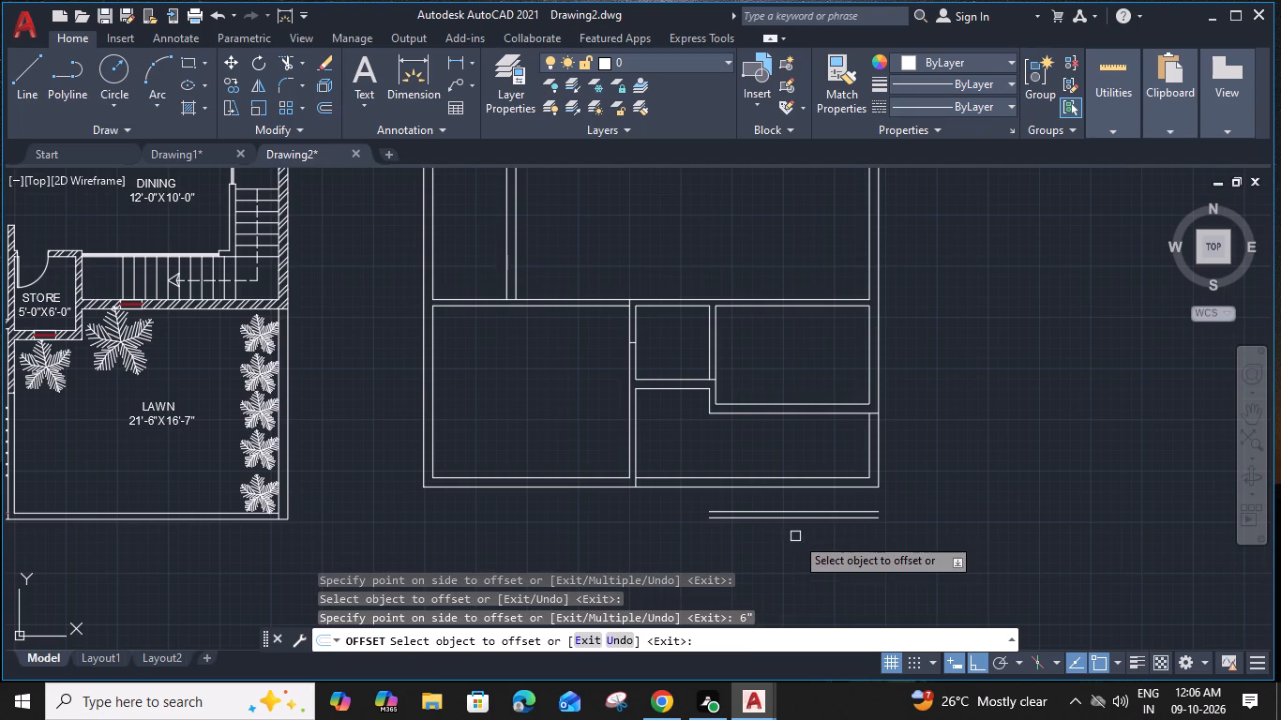
pyautogui.press('Escape')
# Fillet the two offset lines with the lower-right room's left and right wall lines, in Multiple mode, to form square corners.
pyautogui.press('f')
pyautogui.press('space')
pyautogui.press('m')
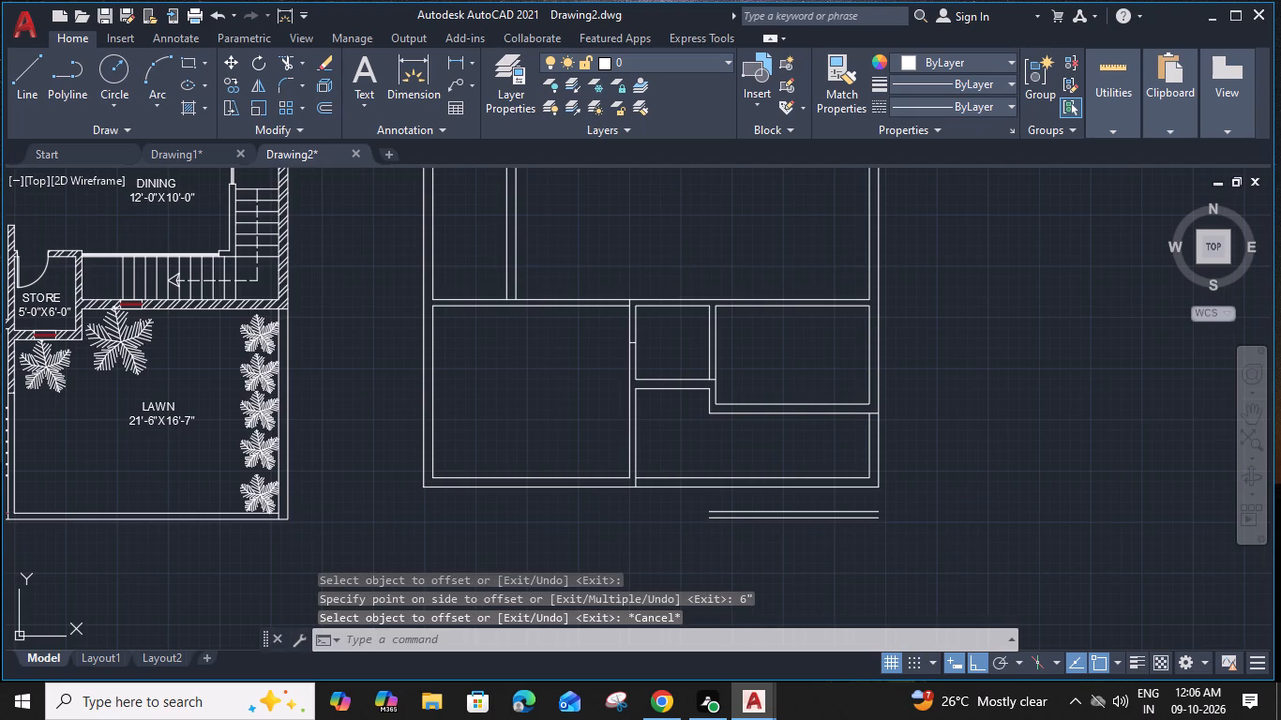
pyautogui.press('space')
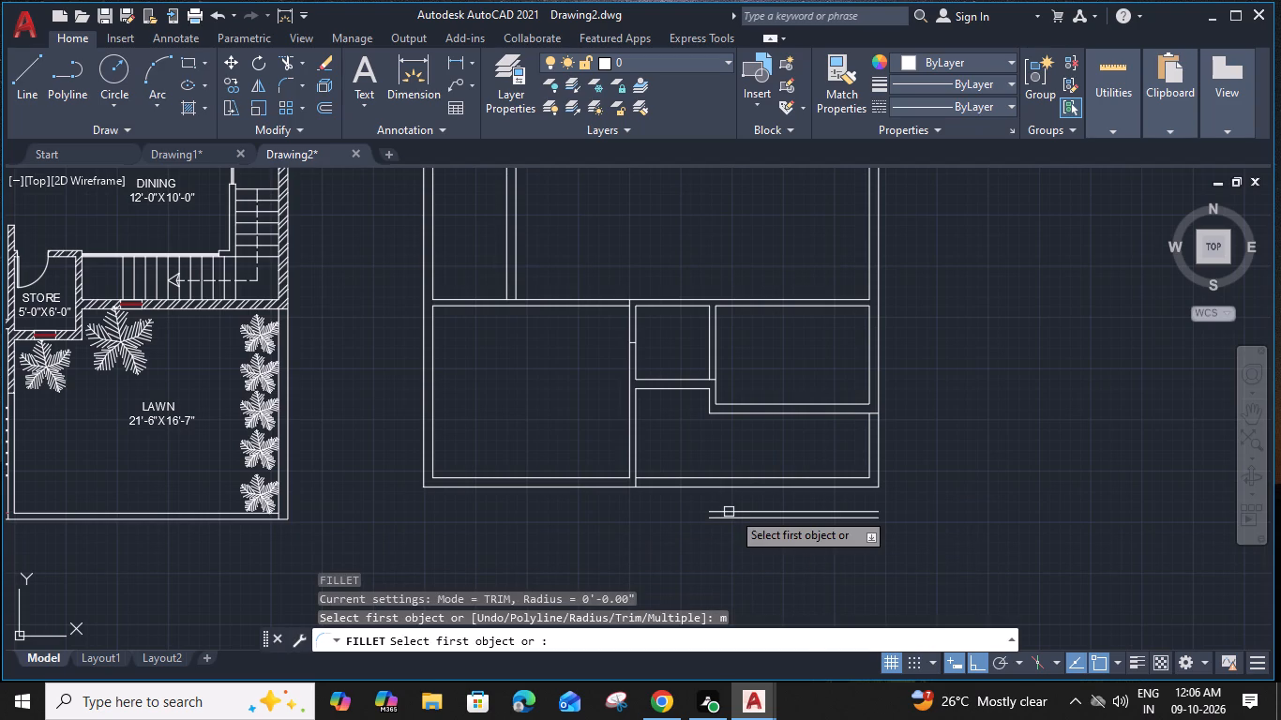
pyautogui.click(746, 517)
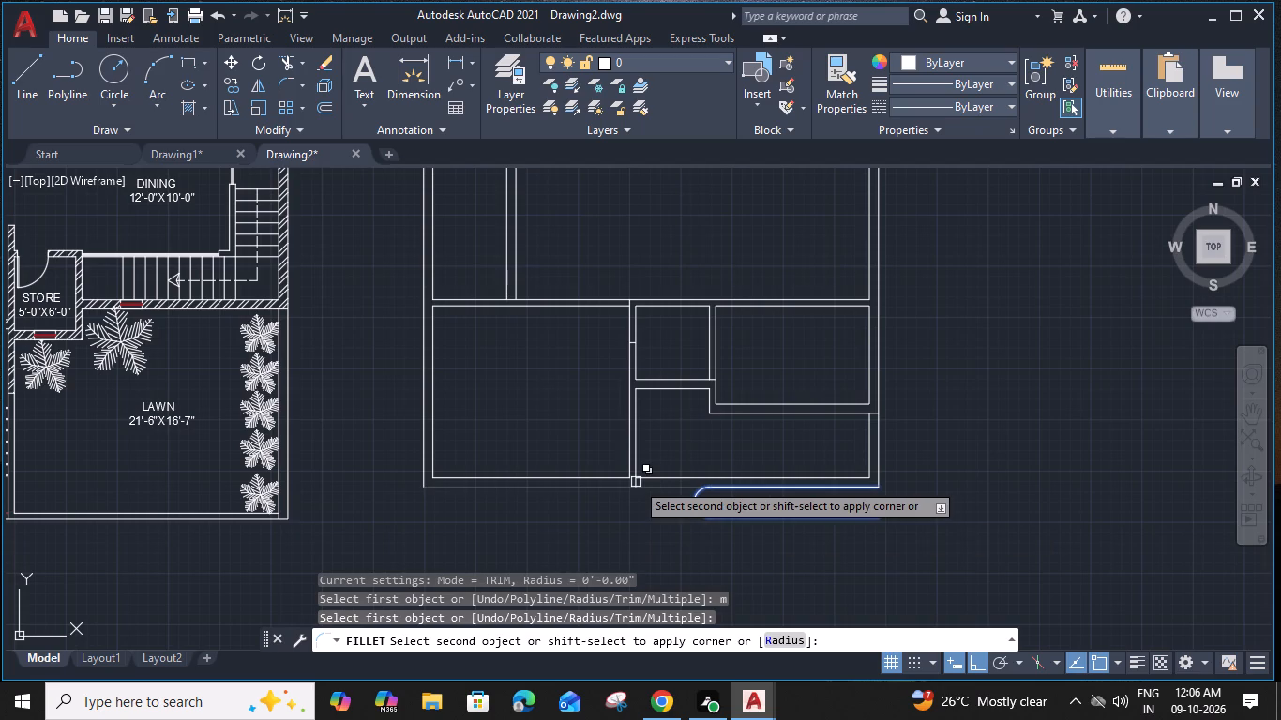
pyautogui.click(627, 465)
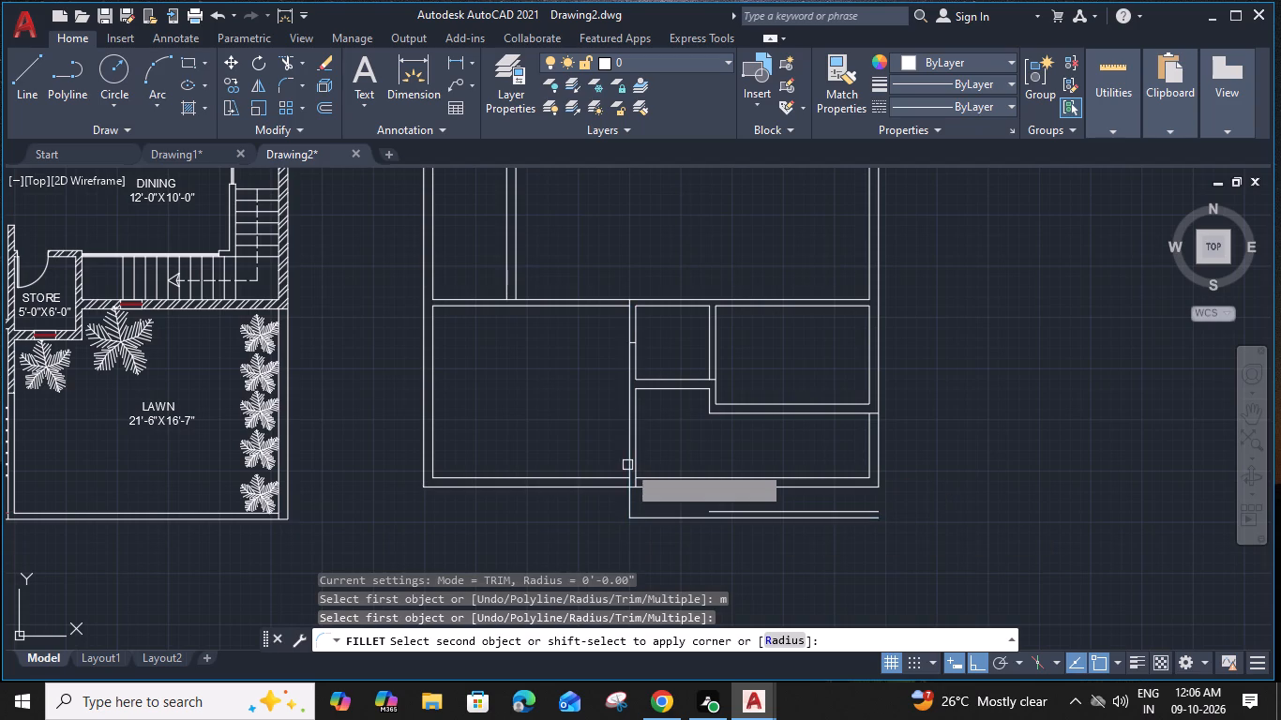
pyautogui.click(740, 511)
pyautogui.click(637, 468)
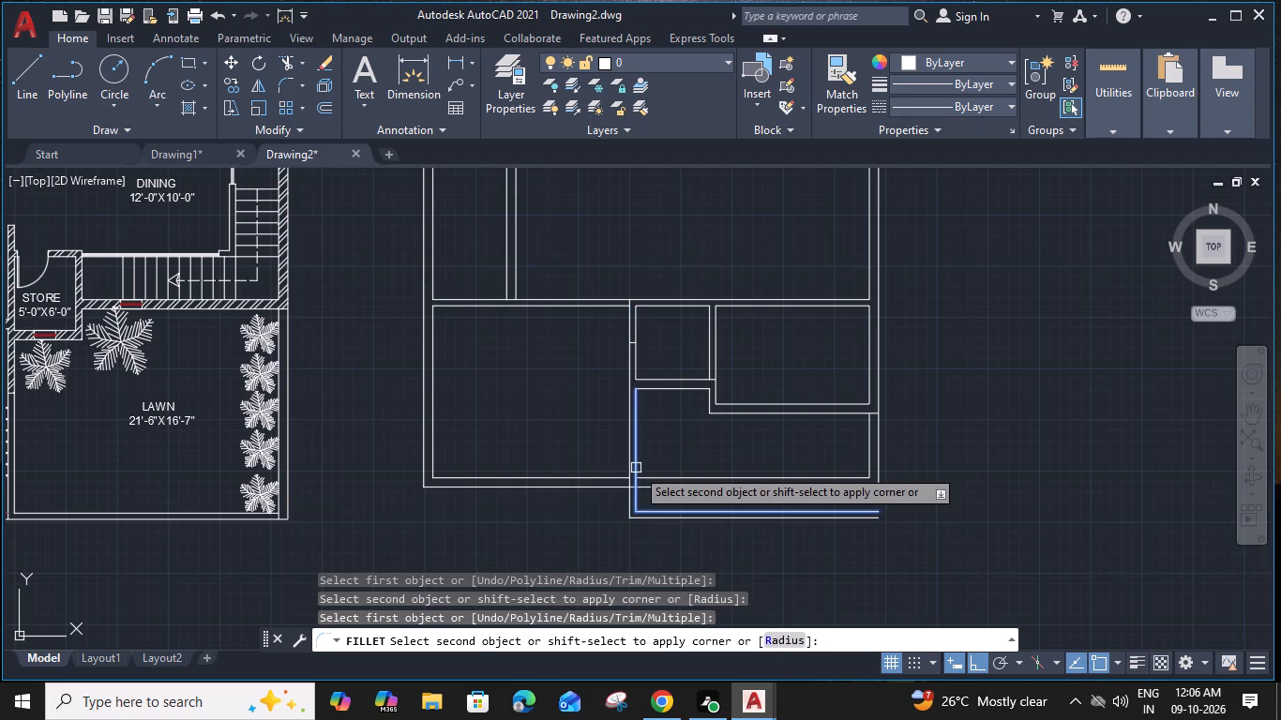
pyautogui.click(871, 454)
pyautogui.click(863, 509)
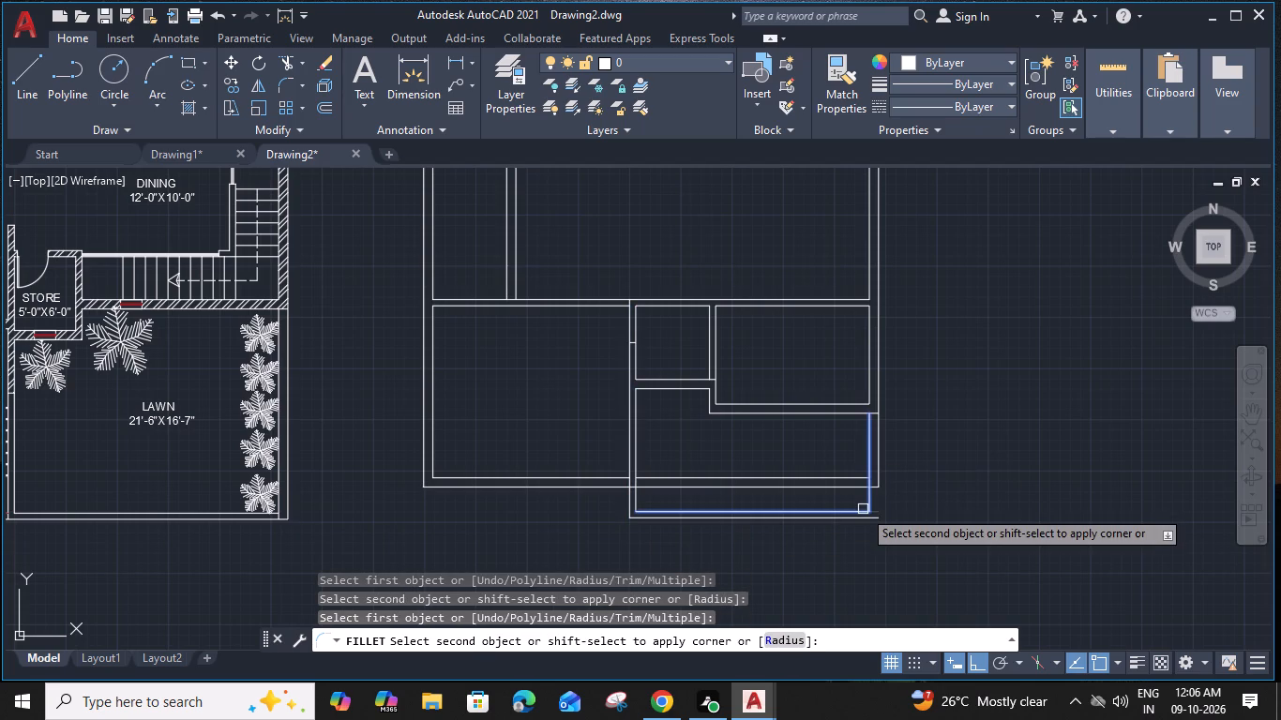
pyautogui.click(878, 468)
pyautogui.click(875, 522)
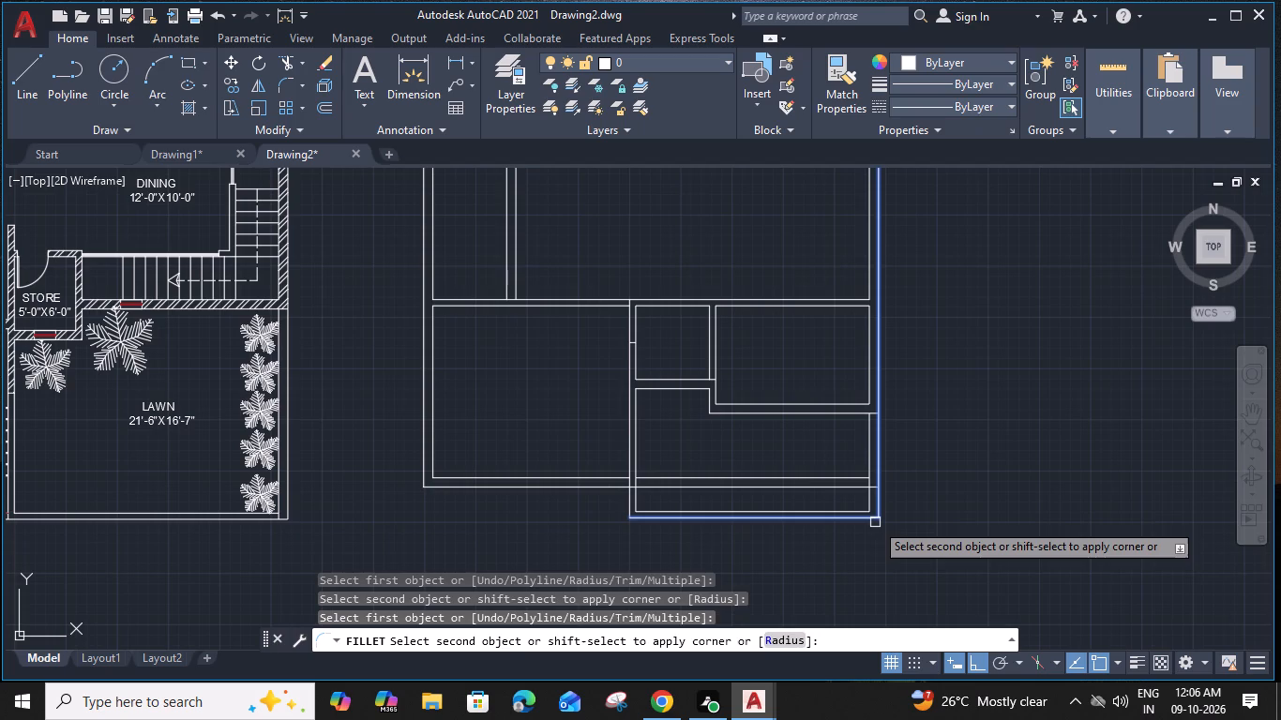
pyautogui.press('Escape')
# Trim the old bottom wall lines across the lower-right room and its right wall, plus the vertical line crossing the lower-left room's wall junction.
pyautogui.write('tr')
pyautogui.press('space')
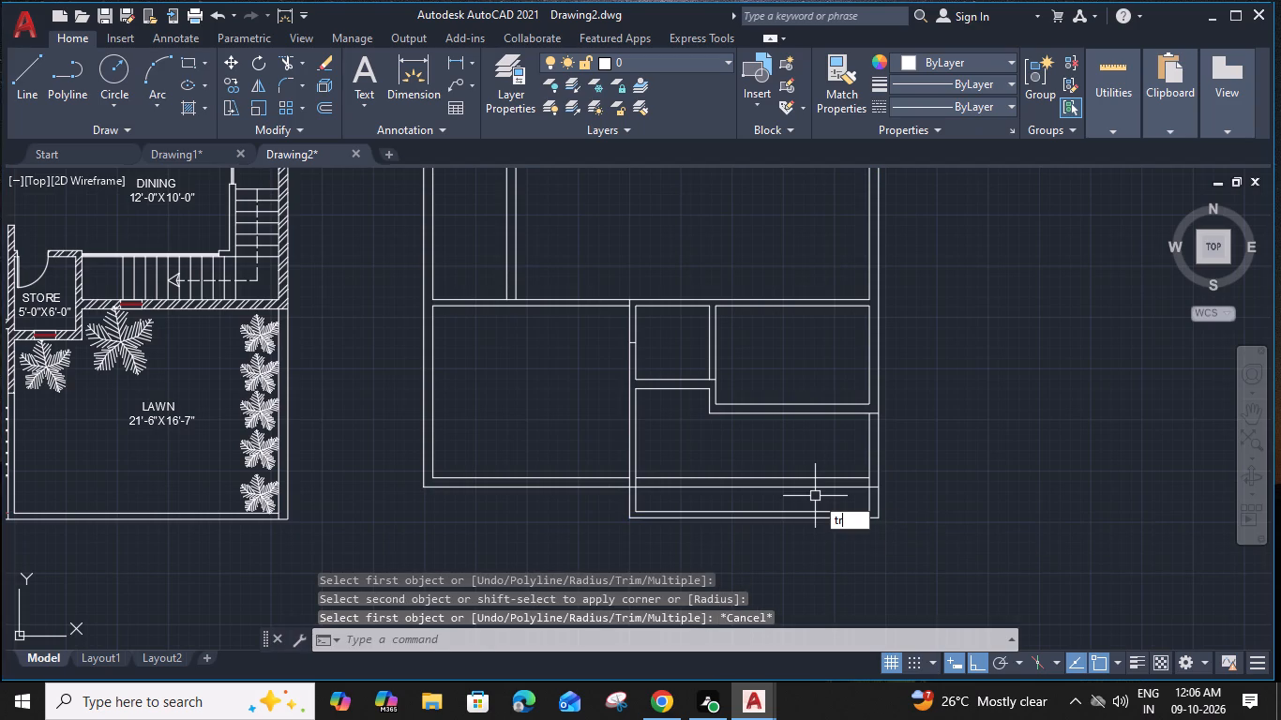
pyautogui.scroll(2, 877, 491)
pyautogui.click(870, 484)
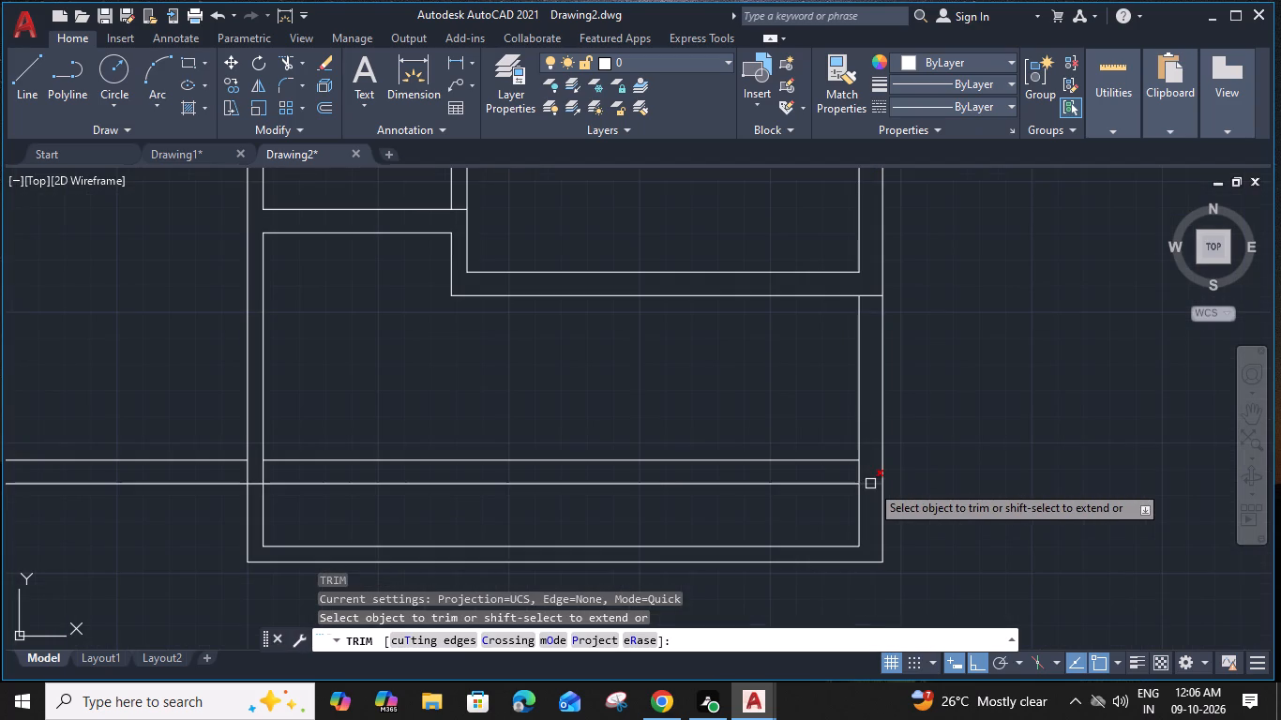
pyautogui.click(674, 485)
pyautogui.click(667, 460)
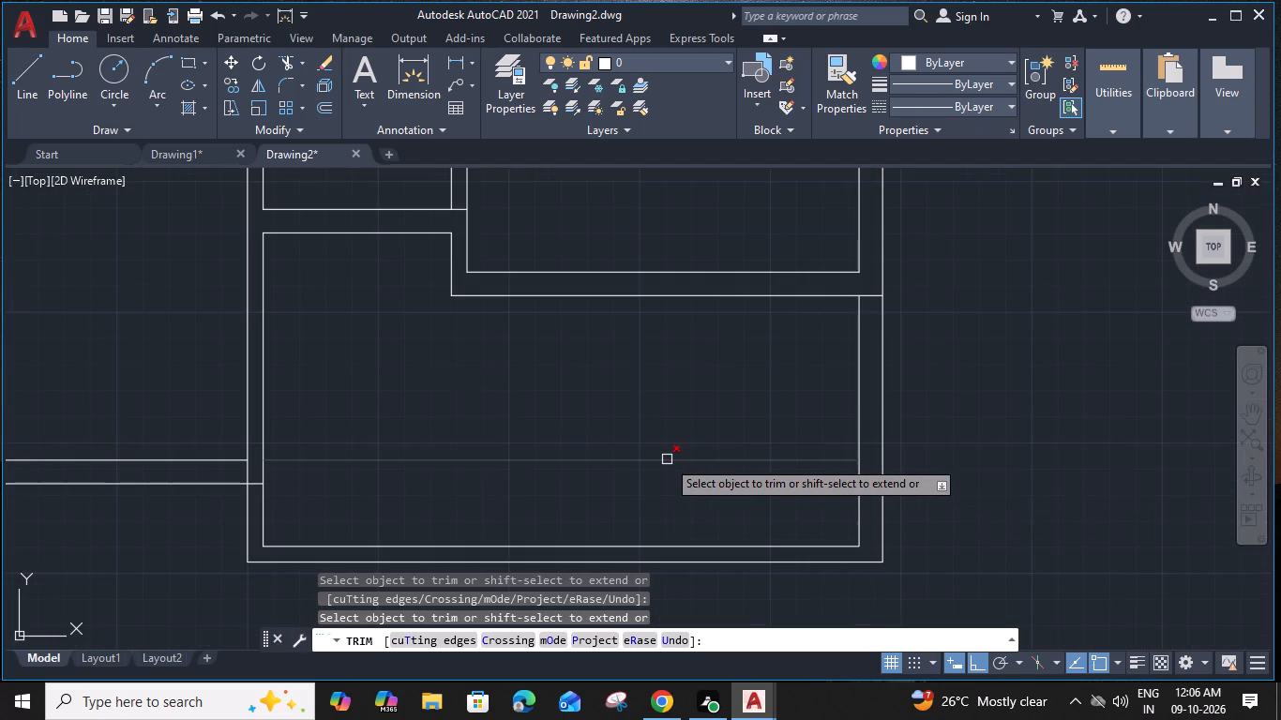
pyautogui.moveTo(322, 491); pyautogui.dragTo(457, 484, button='middle')
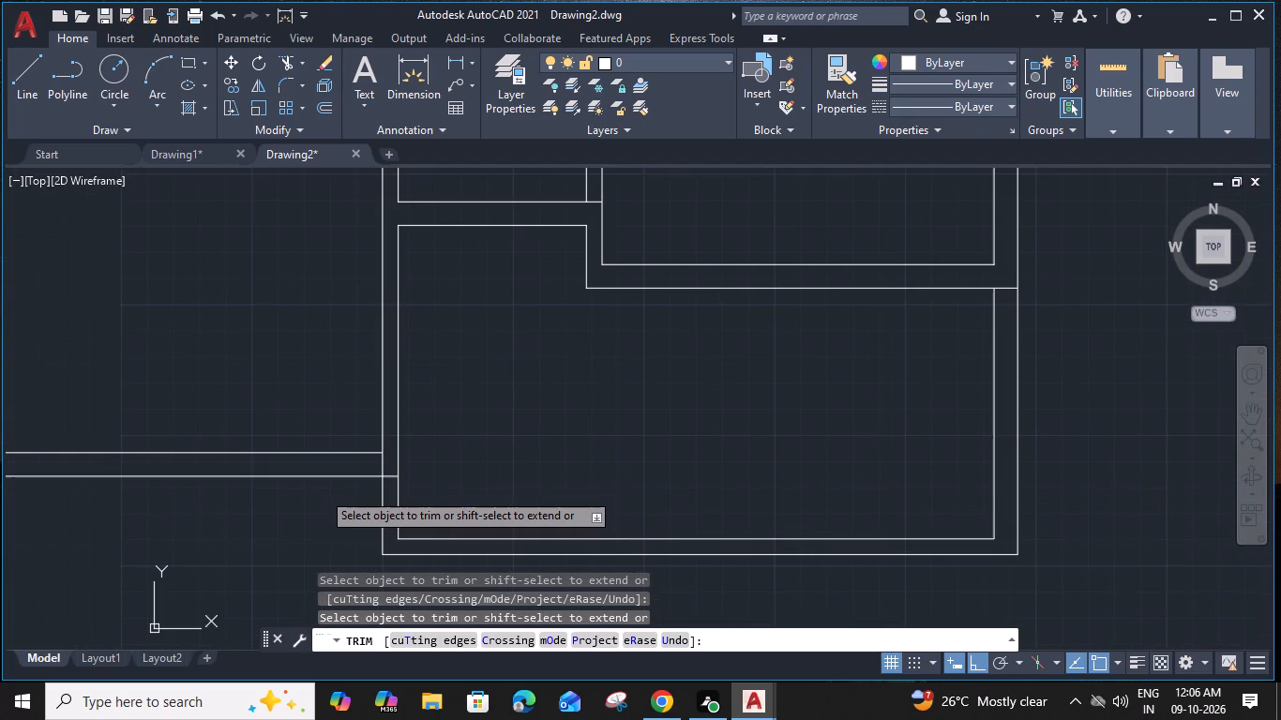
pyautogui.moveTo(434, 505); pyautogui.dragTo(563, 481, button='middle')
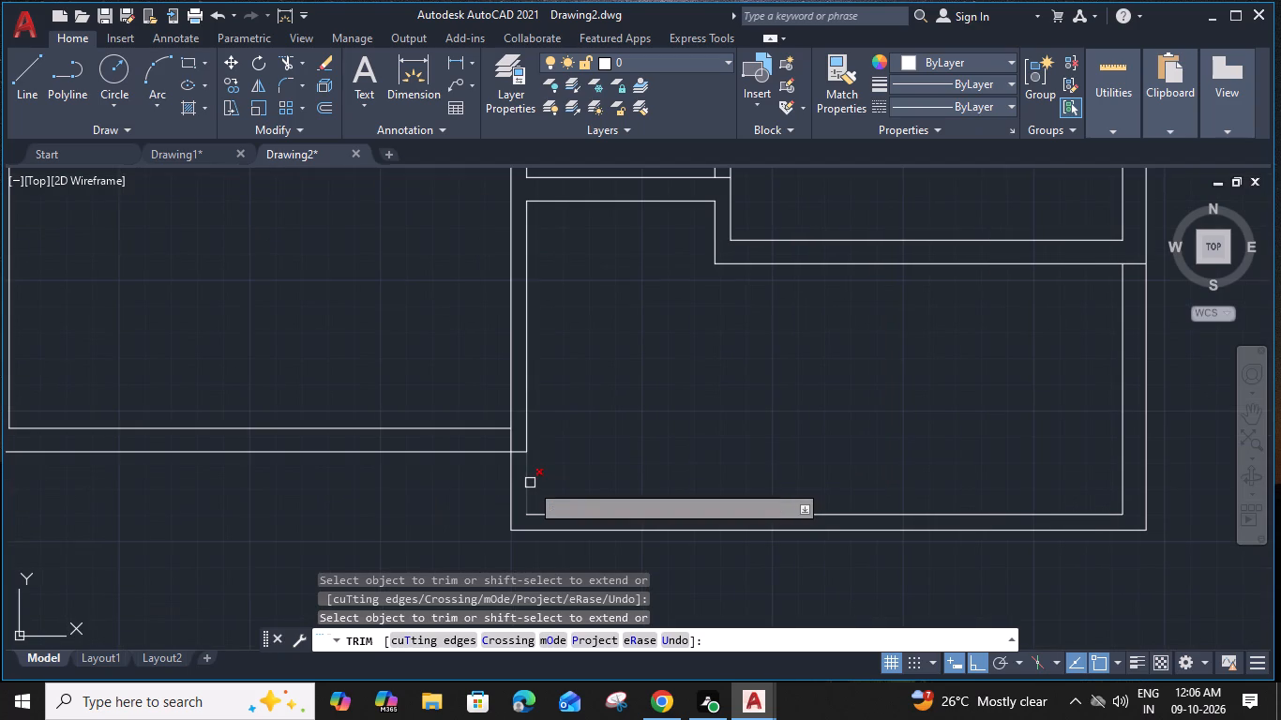
pyautogui.click(513, 439)
pyautogui.press('Escape')
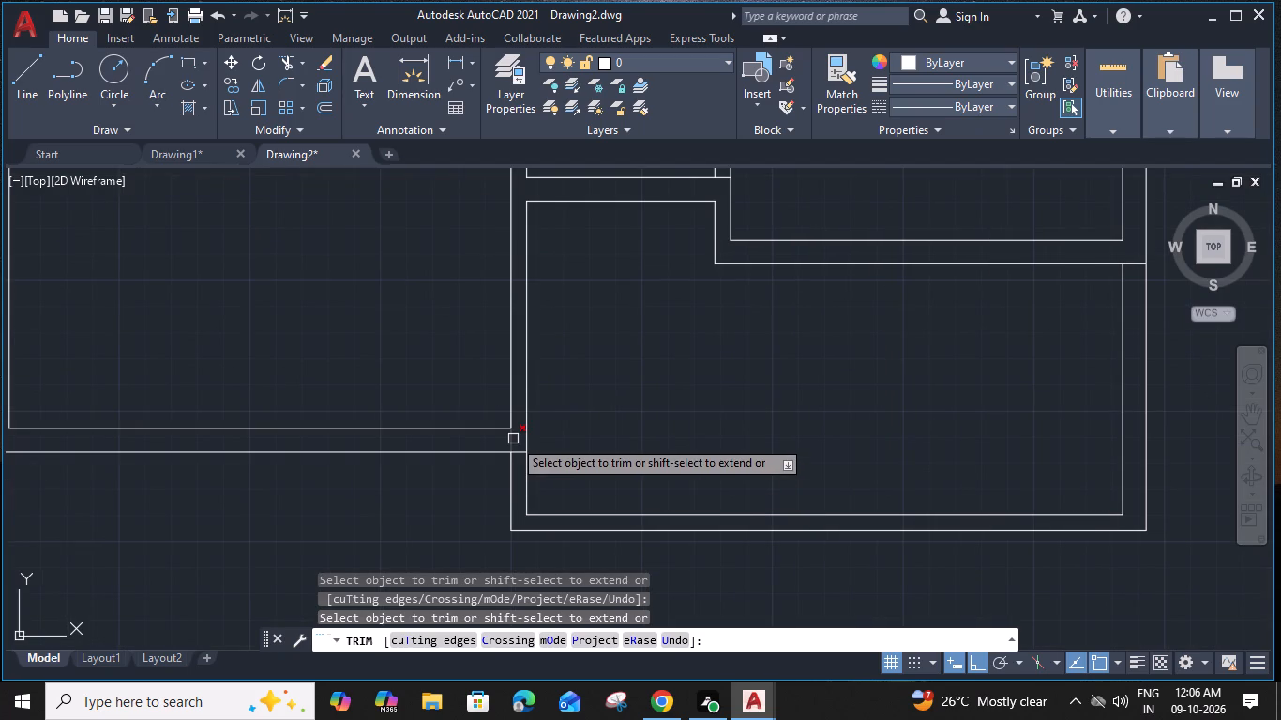
# Measure the interior width and depth of the enlarged lower-right room.
pyautogui.moveTo(776, 451); pyautogui.dragTo(553, 455, button='middle')
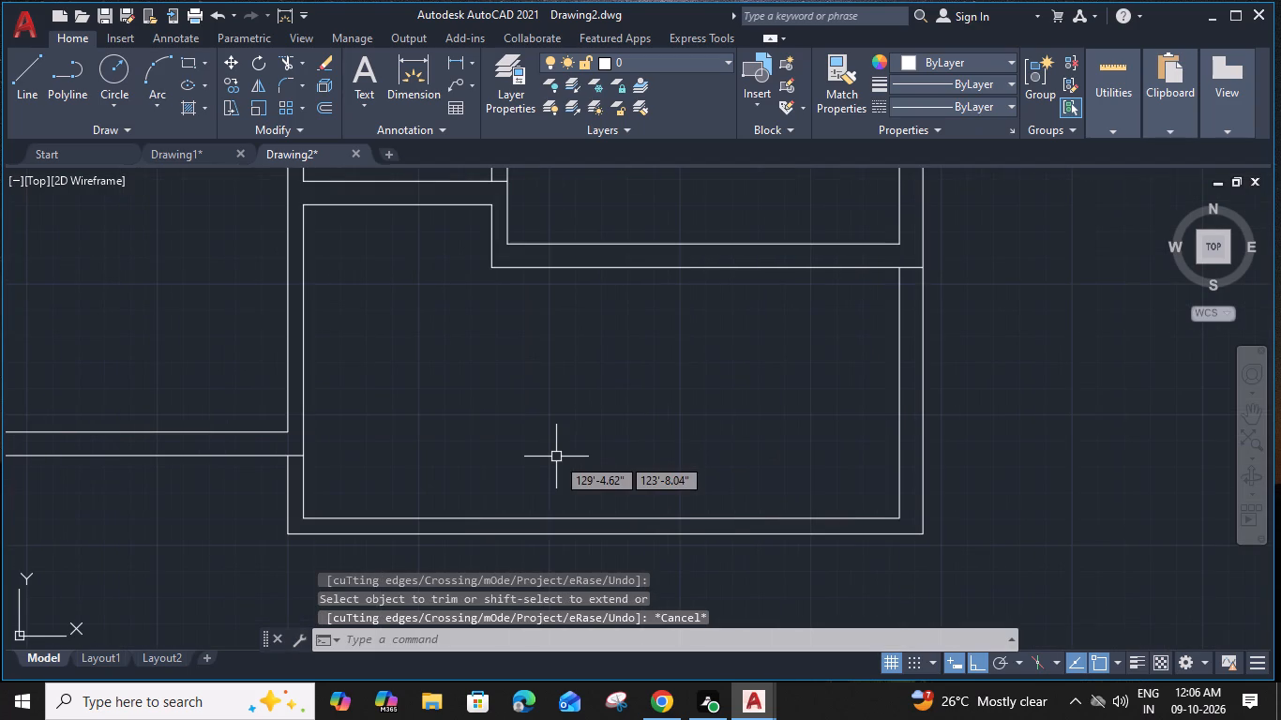
pyautogui.write('mea')
pyautogui.press('space')
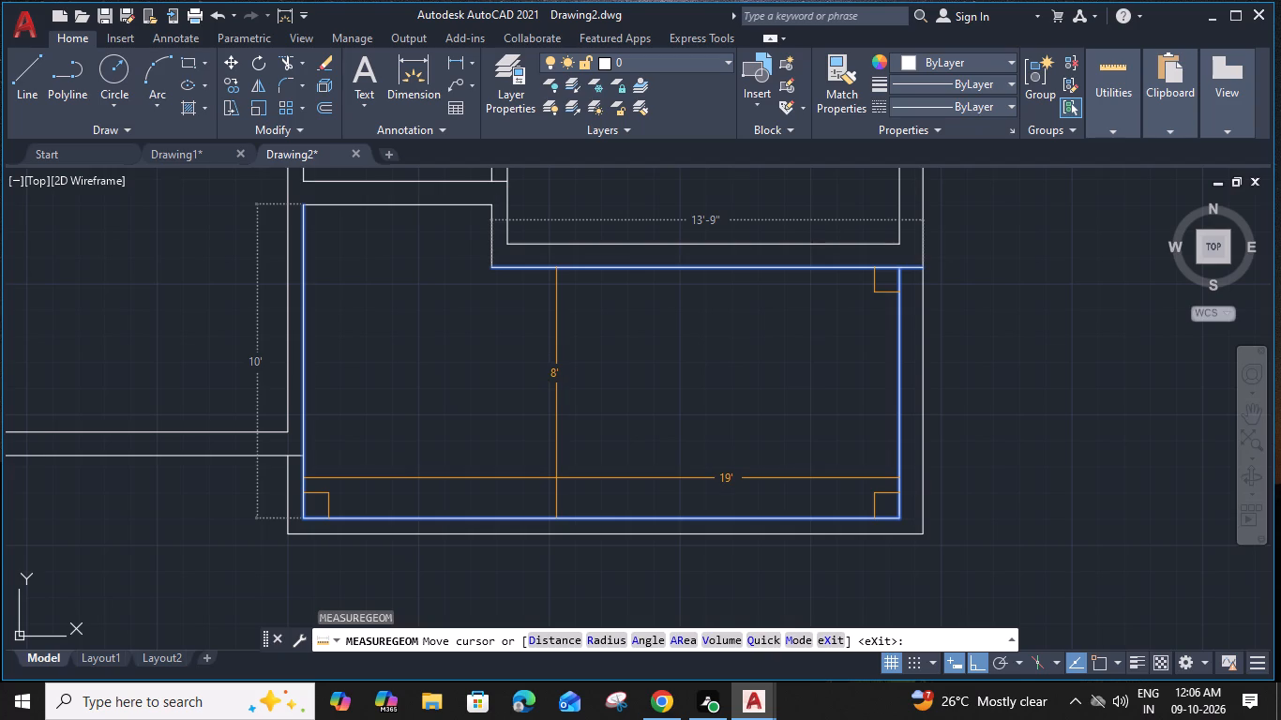
pyautogui.press('Escape')
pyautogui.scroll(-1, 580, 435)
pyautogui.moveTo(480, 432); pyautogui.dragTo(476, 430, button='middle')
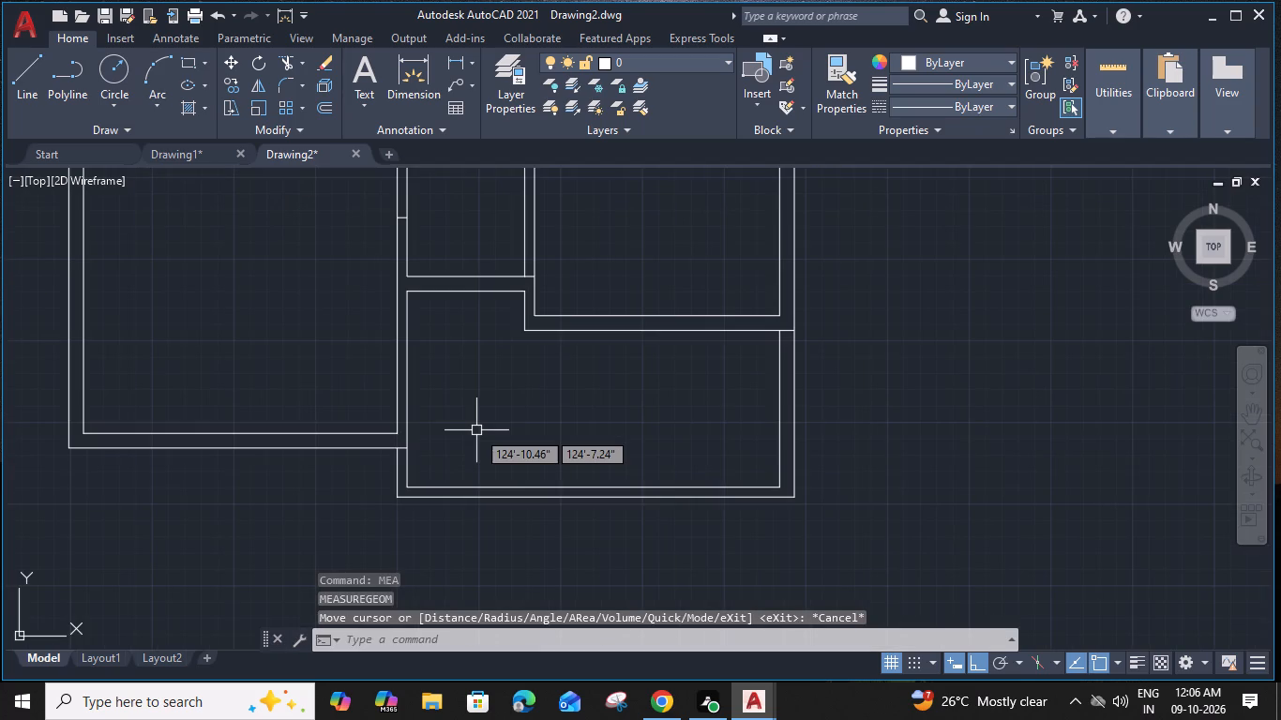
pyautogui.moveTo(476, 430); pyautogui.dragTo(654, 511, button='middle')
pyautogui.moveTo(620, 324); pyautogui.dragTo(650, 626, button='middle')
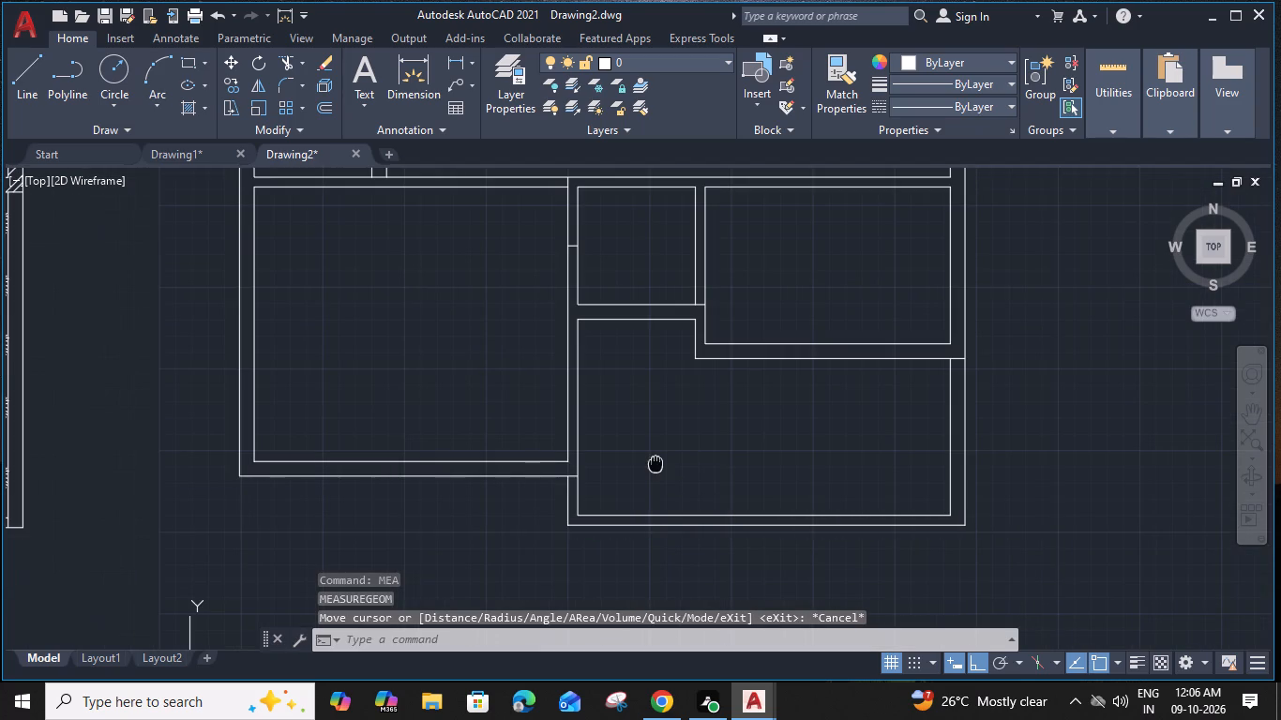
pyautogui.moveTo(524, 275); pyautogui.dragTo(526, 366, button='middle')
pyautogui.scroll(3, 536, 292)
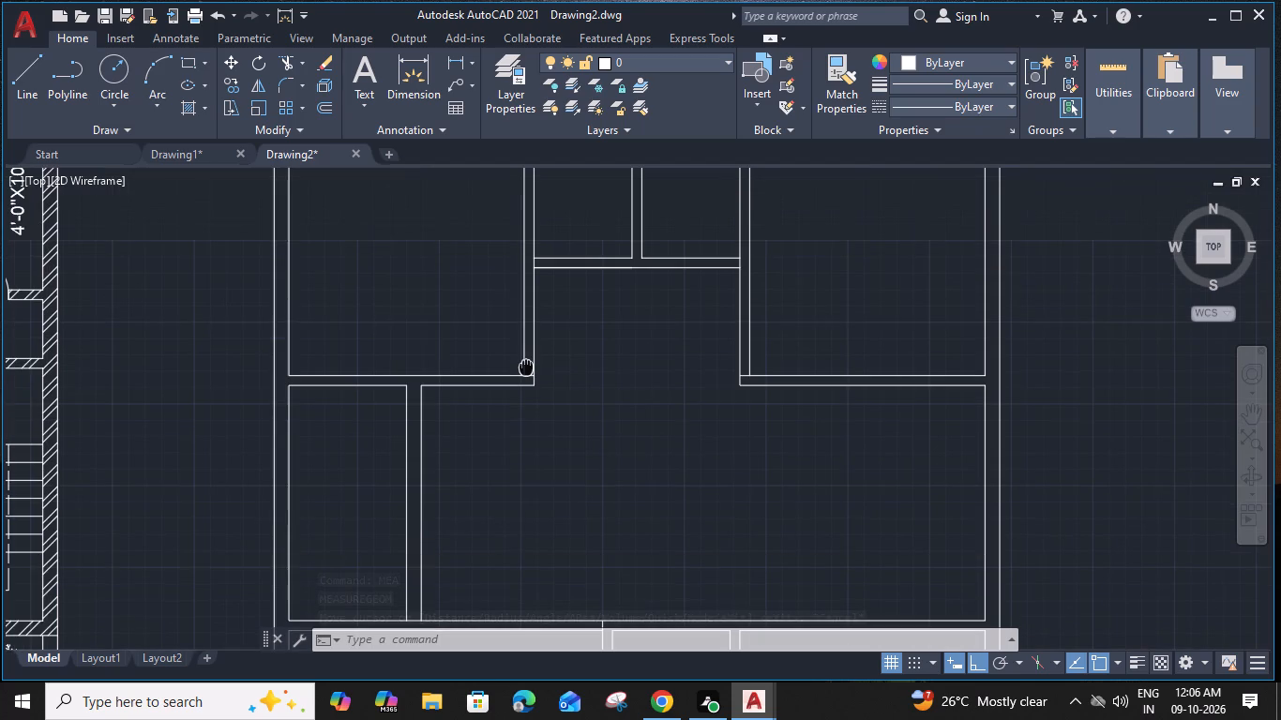
# Offset the wall-end line at the left end of the two small upper rooms' bottom wall 3" inward, and that line 2'6" further for a door opening.
pyautogui.moveTo(543, 282); pyautogui.dragTo(510, 485, button='middle')
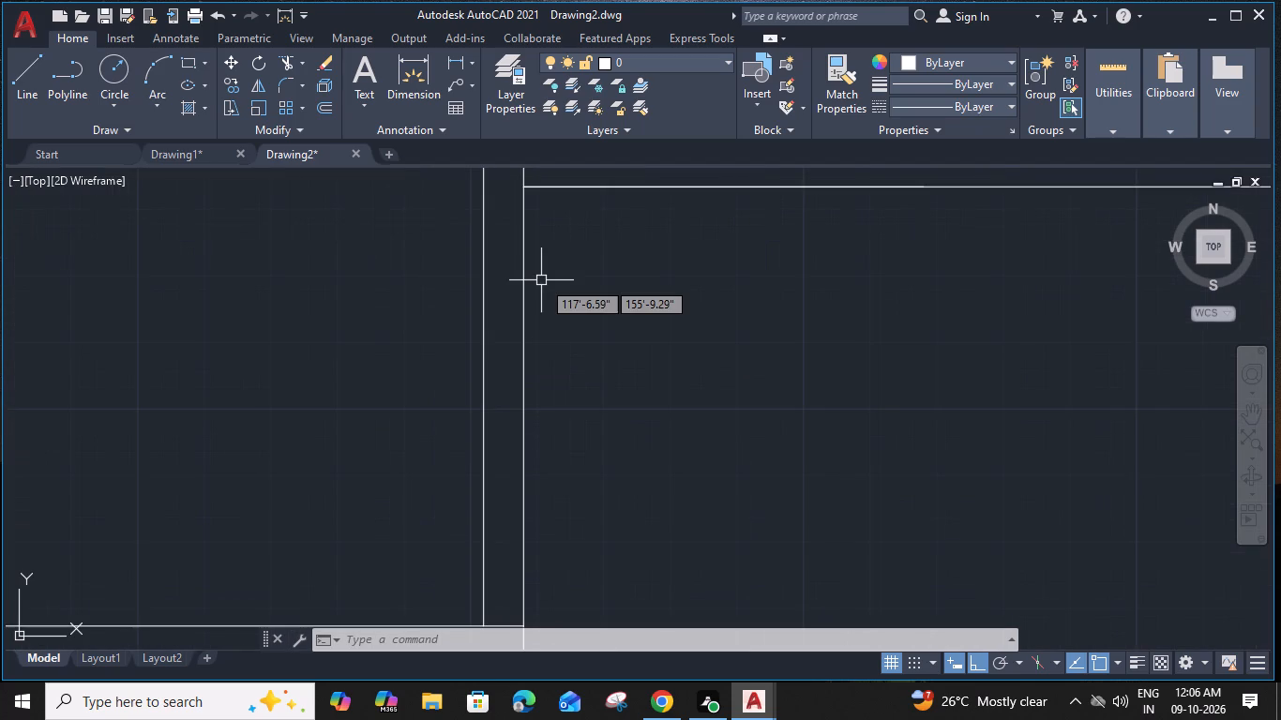
pyautogui.click(493, 372)
pyautogui.write('o 3')
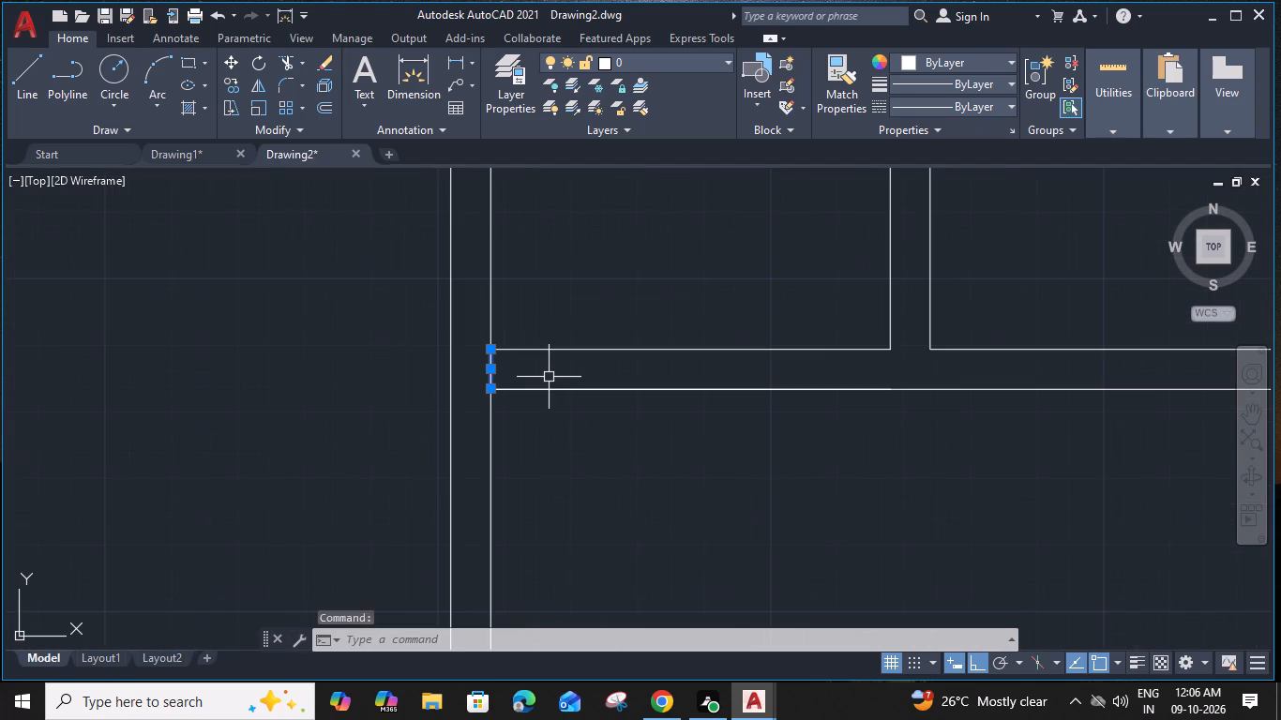
pyautogui.hotkey('shift', '"')
pyautogui.press('Return')
pyautogui.click(549, 377)
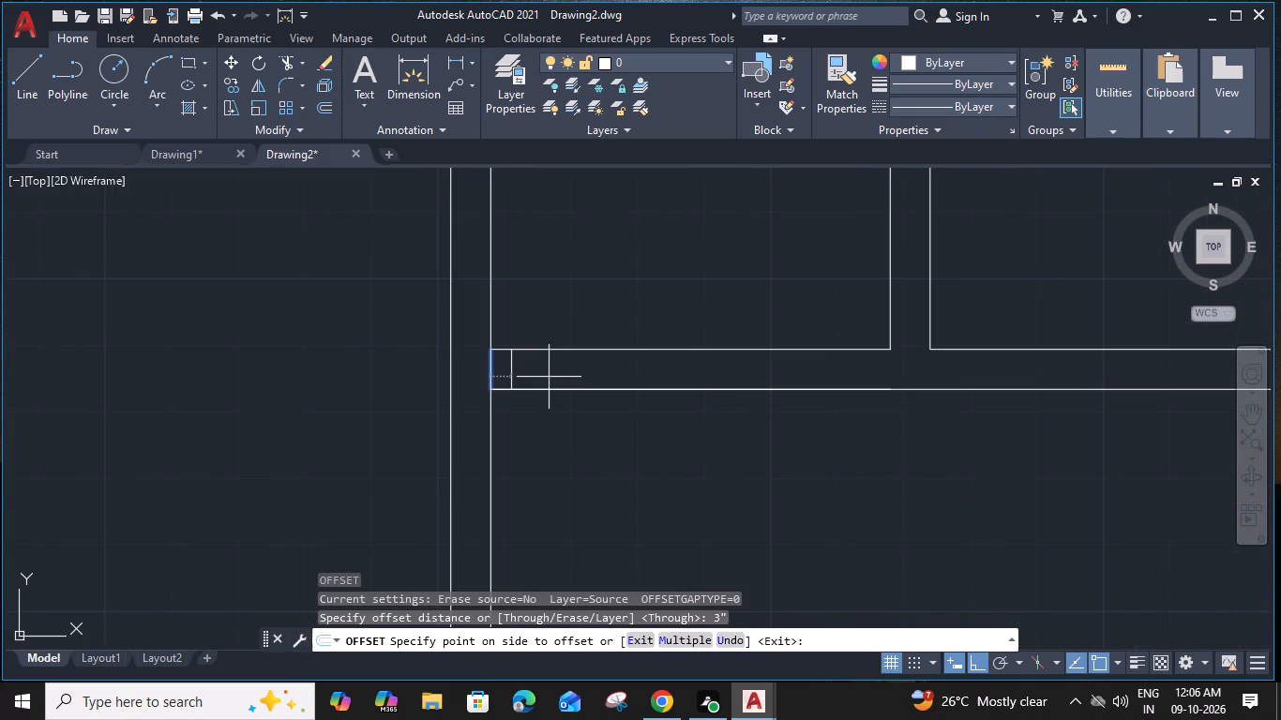
pyautogui.click(513, 367)
pyautogui.write("2'")
pyautogui.press('6')
pyautogui.hotkey('shift', '"')
pyautogui.press('Return')
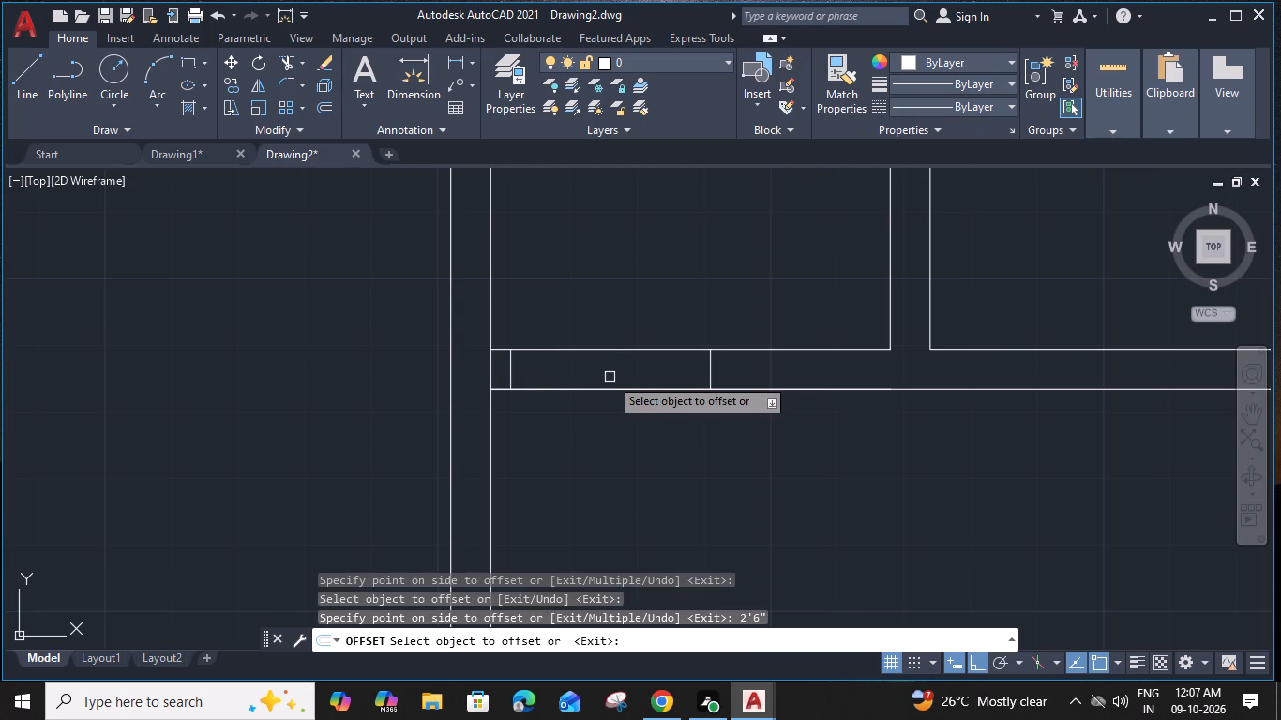
# Mark a matching opening at the right end of the same wall by offsetting its end line 3" inward and that line 2'6" further.
pyautogui.moveTo(710, 386); pyautogui.dragTo(326, 405, button='middle')
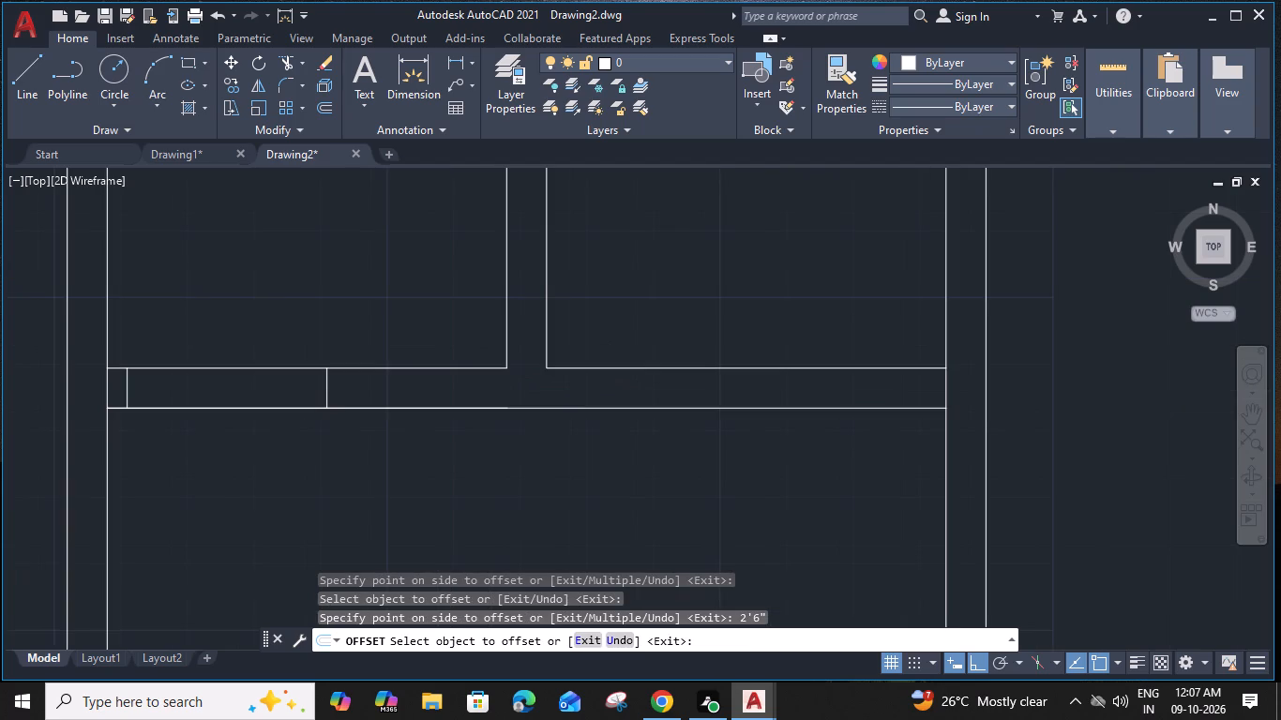
pyautogui.moveTo(945, 384); pyautogui.dragTo(927, 381)
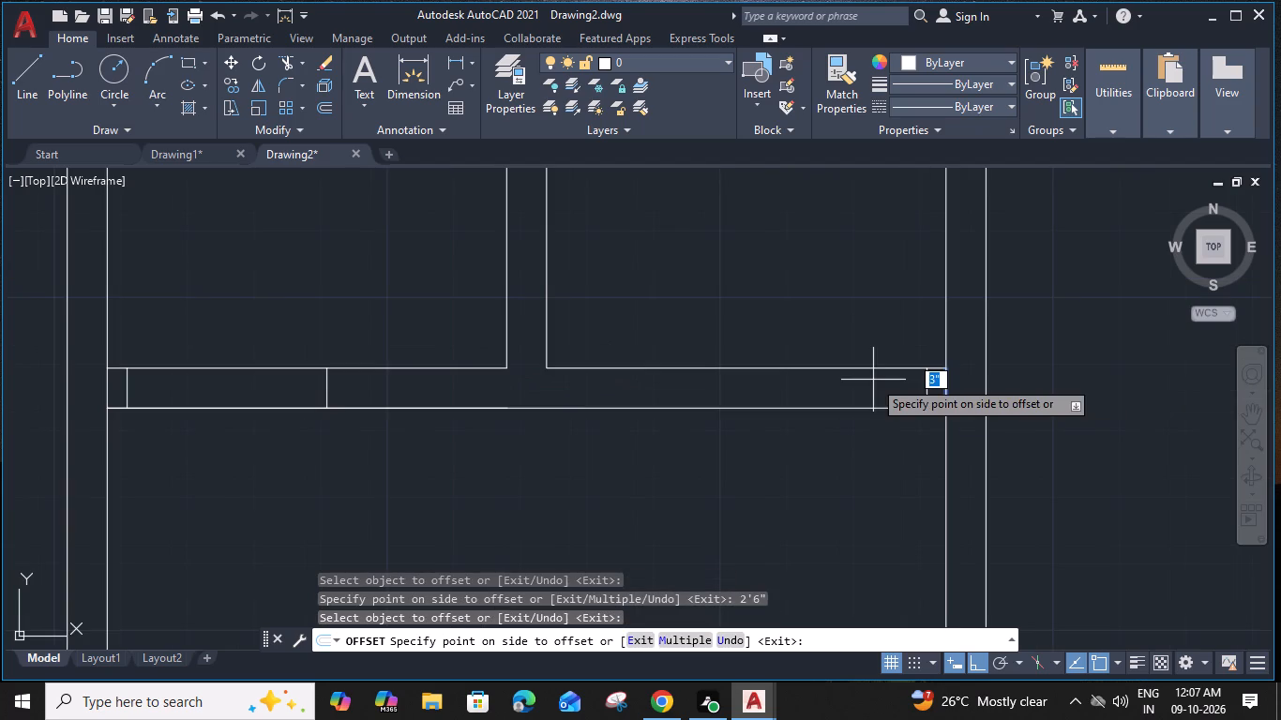
pyautogui.click(856, 386)
pyautogui.moveTo(925, 385); pyautogui.dragTo(913, 385)
pyautogui.press('2')
pyautogui.write('\'6"')
pyautogui.press('Return')
pyautogui.scroll(-1, 780, 411)
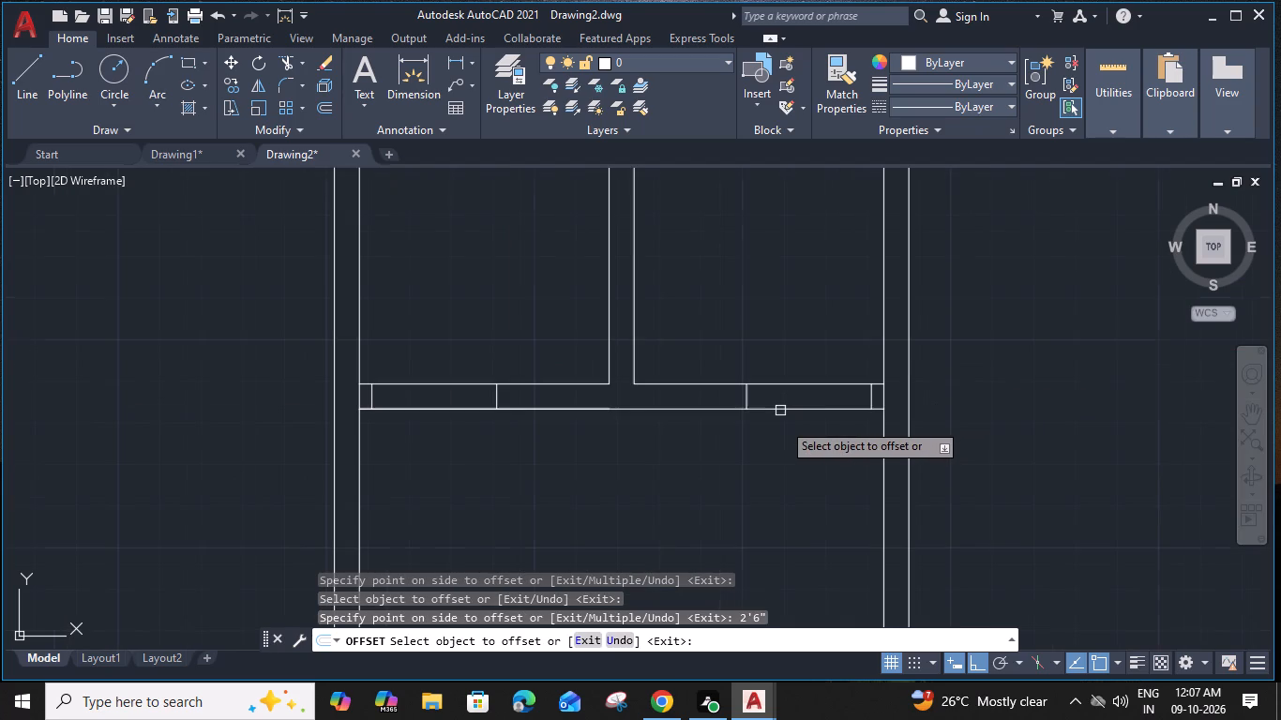
# Mark an opening in the wall right of the central passage by offsetting its bottom end line 3" upward and that line 3' further.
pyautogui.moveTo(787, 479); pyautogui.dragTo(599, 379, button='middle')
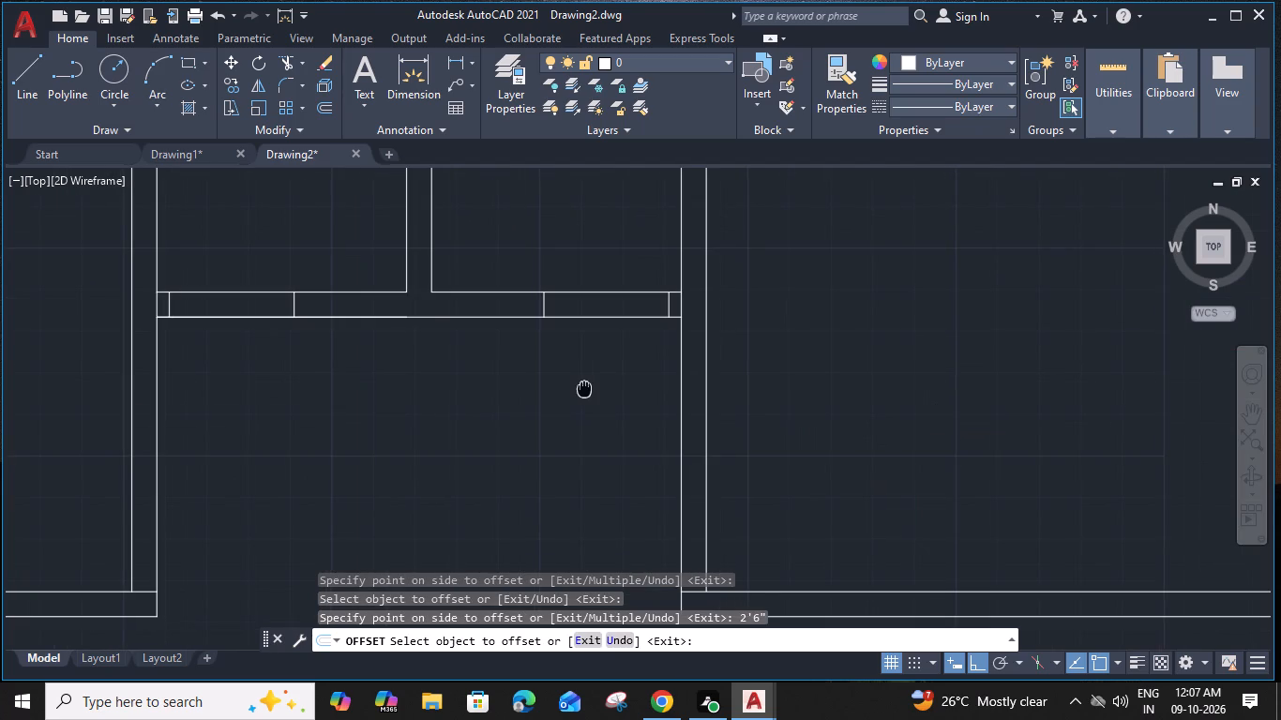
pyautogui.scroll(-1, 609, 386)
pyautogui.scroll(1, 672, 516)
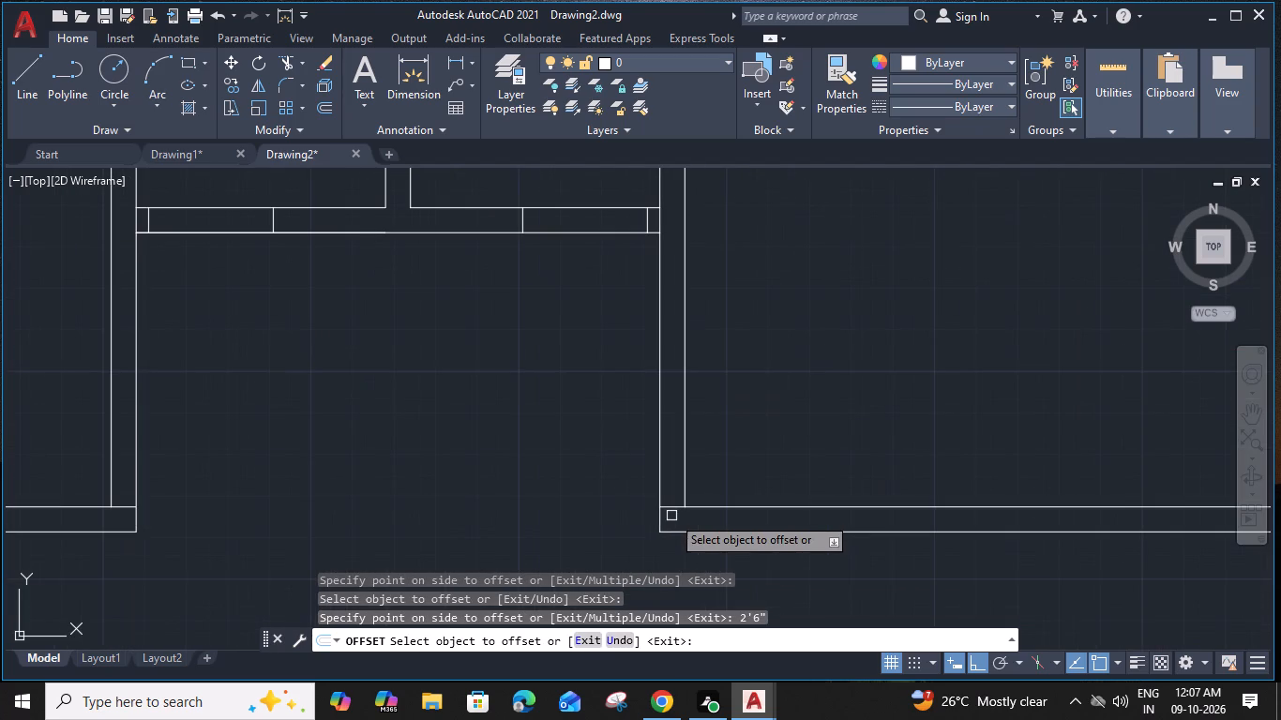
pyautogui.click(673, 509)
pyautogui.click(675, 448)
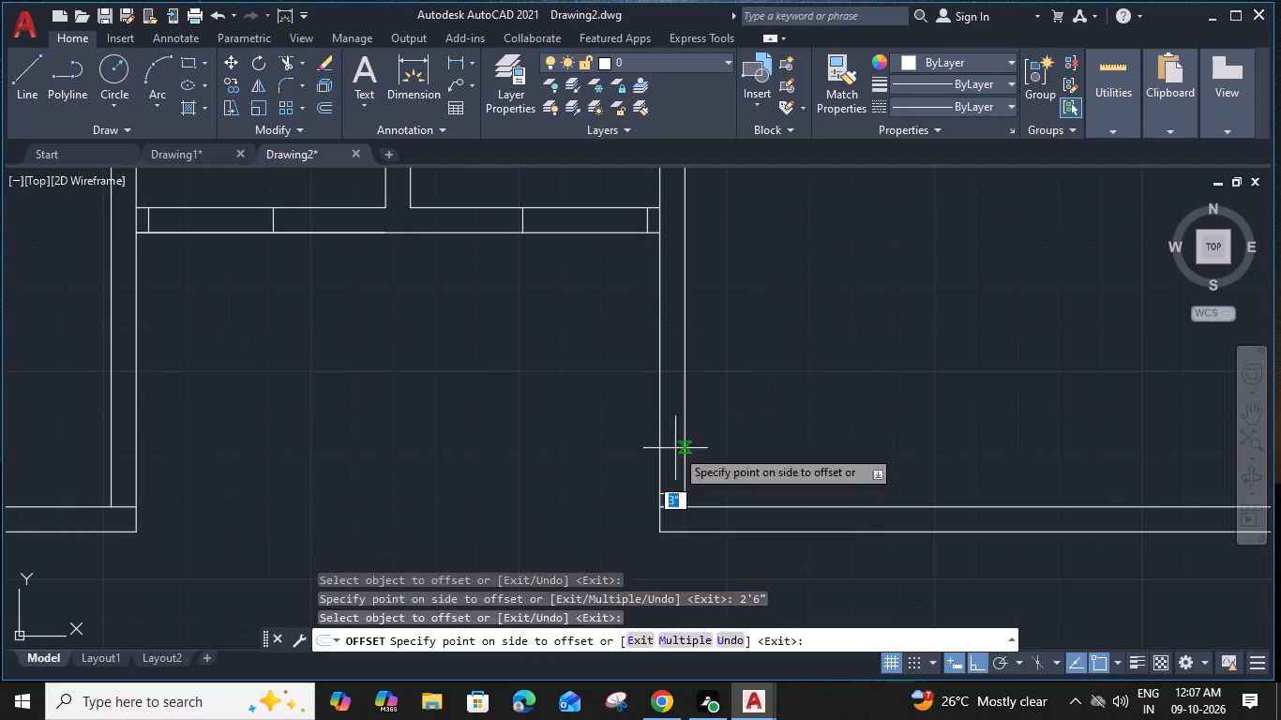
pyautogui.click(674, 495)
pyautogui.write("3'")
pyautogui.press('space')
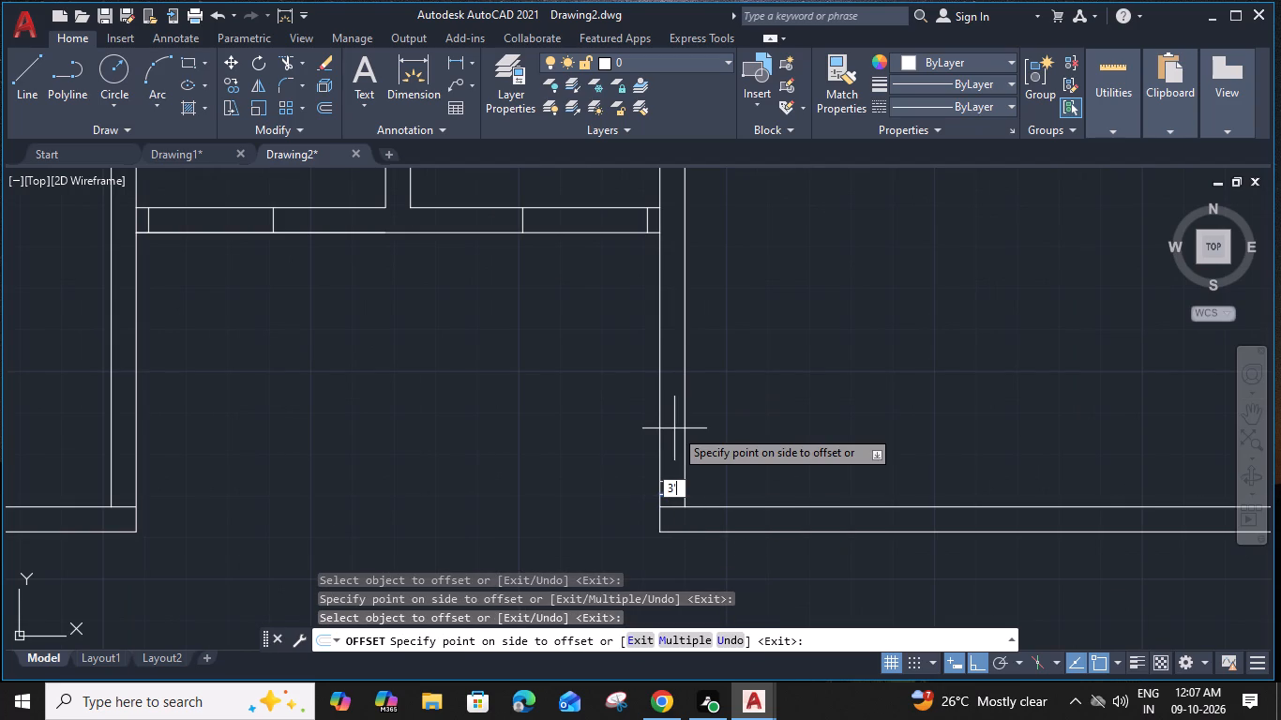
# Mark a matching opening in the wall left of the central passage with upward offsets of 3" and a further 3'.
pyautogui.click(121, 509)
pyautogui.click(126, 458)
pyautogui.click(125, 497)
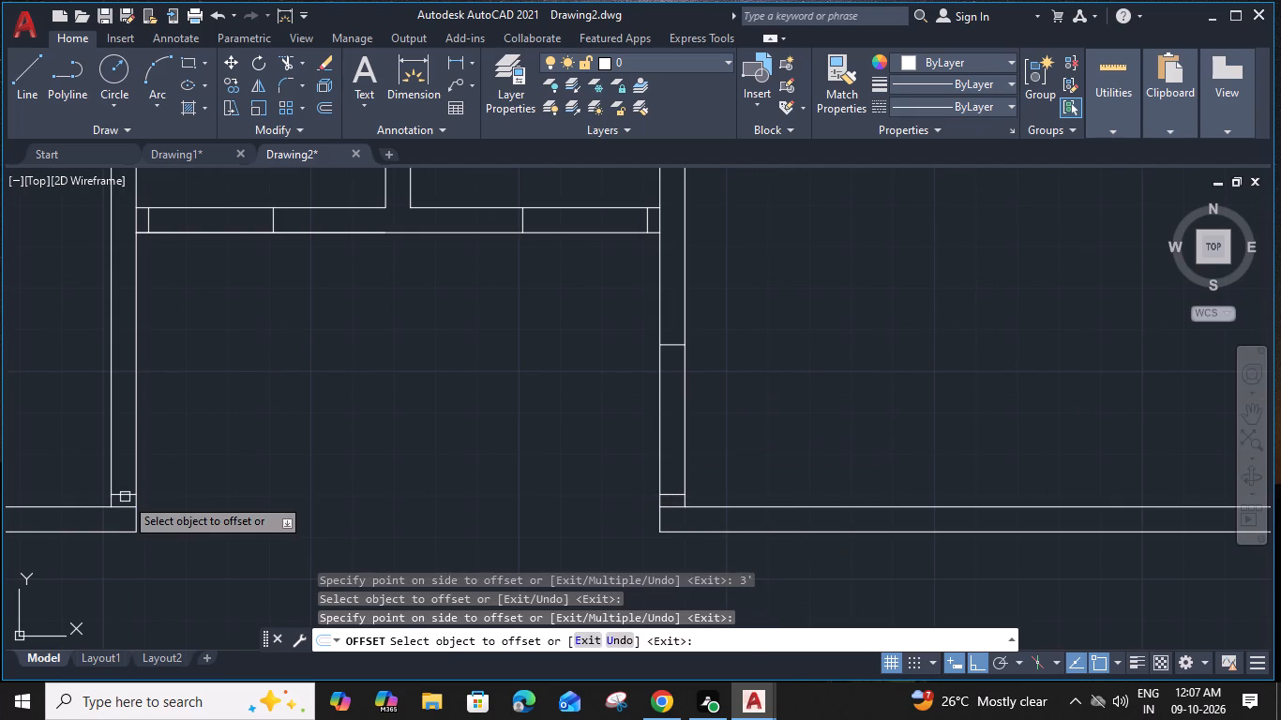
pyautogui.press('3')
pyautogui.press("'")
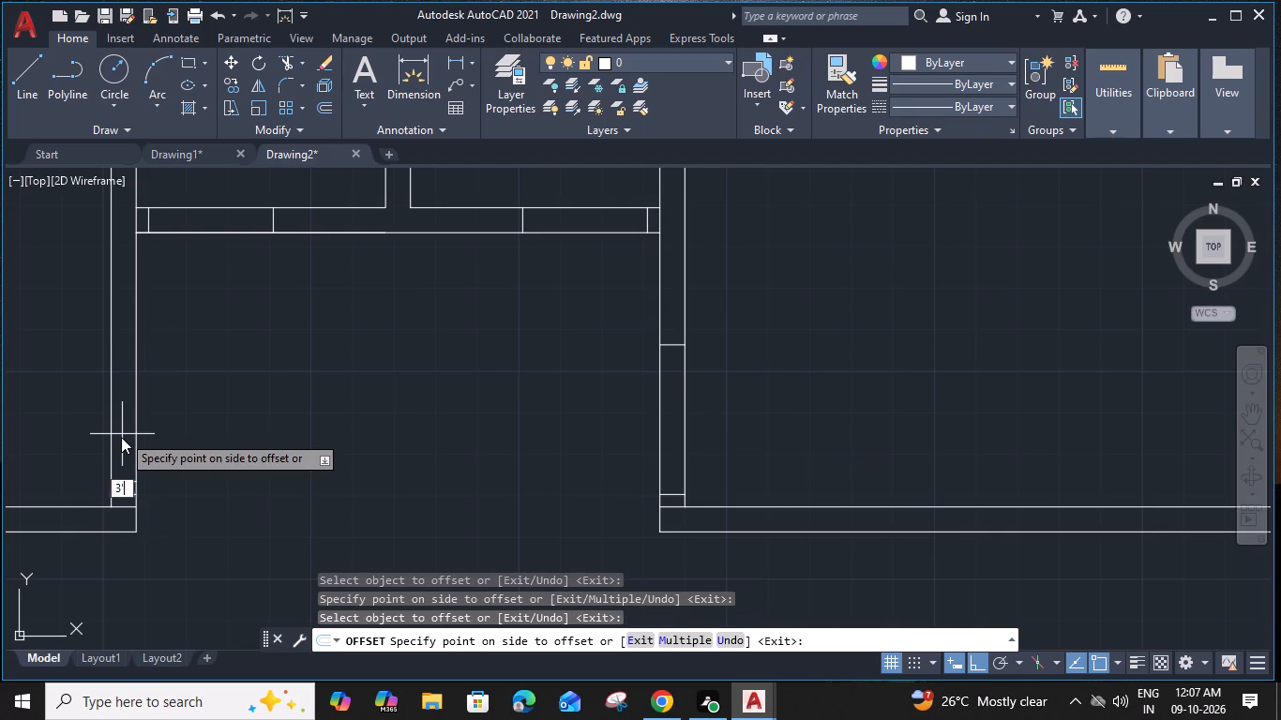
pyautogui.press('space')
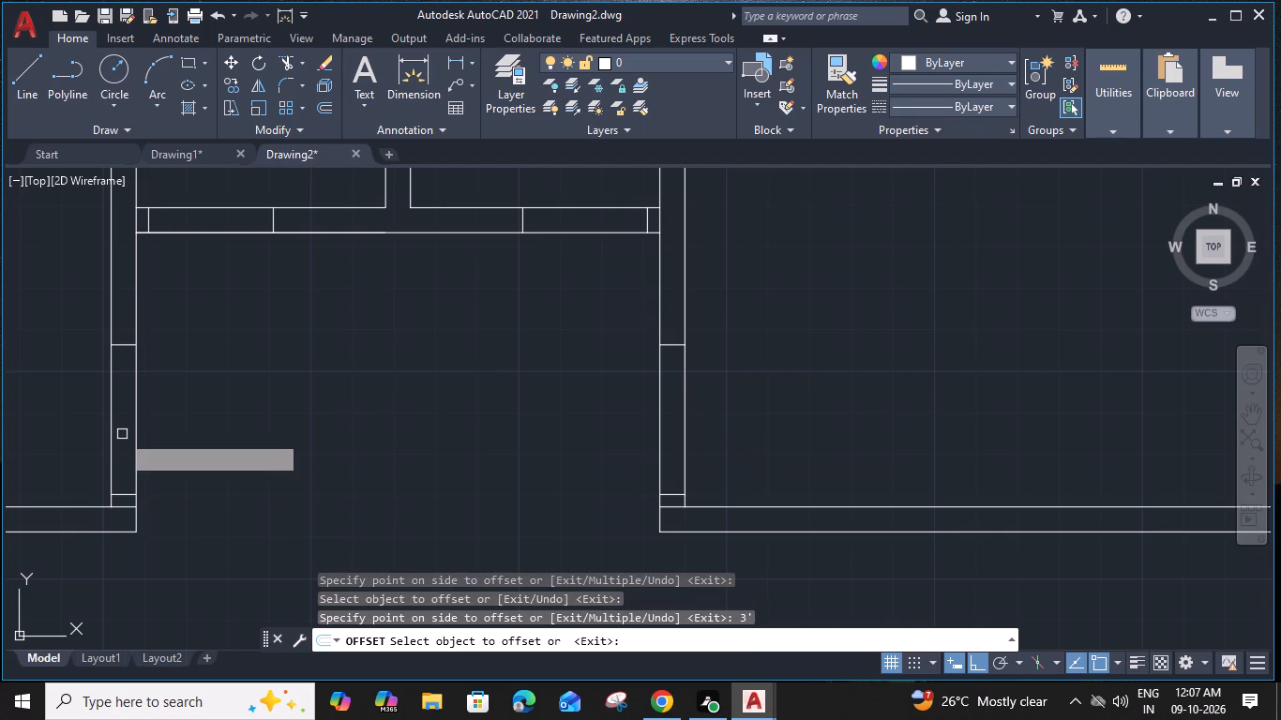
# Mark an opening at the foot of the lower-left partition wall by offsetting its bottom end line 3" upward and that line 3' further.
pyautogui.scroll(-2, 238, 454)
pyautogui.moveTo(274, 485); pyautogui.dragTo(493, 227, button='middle')
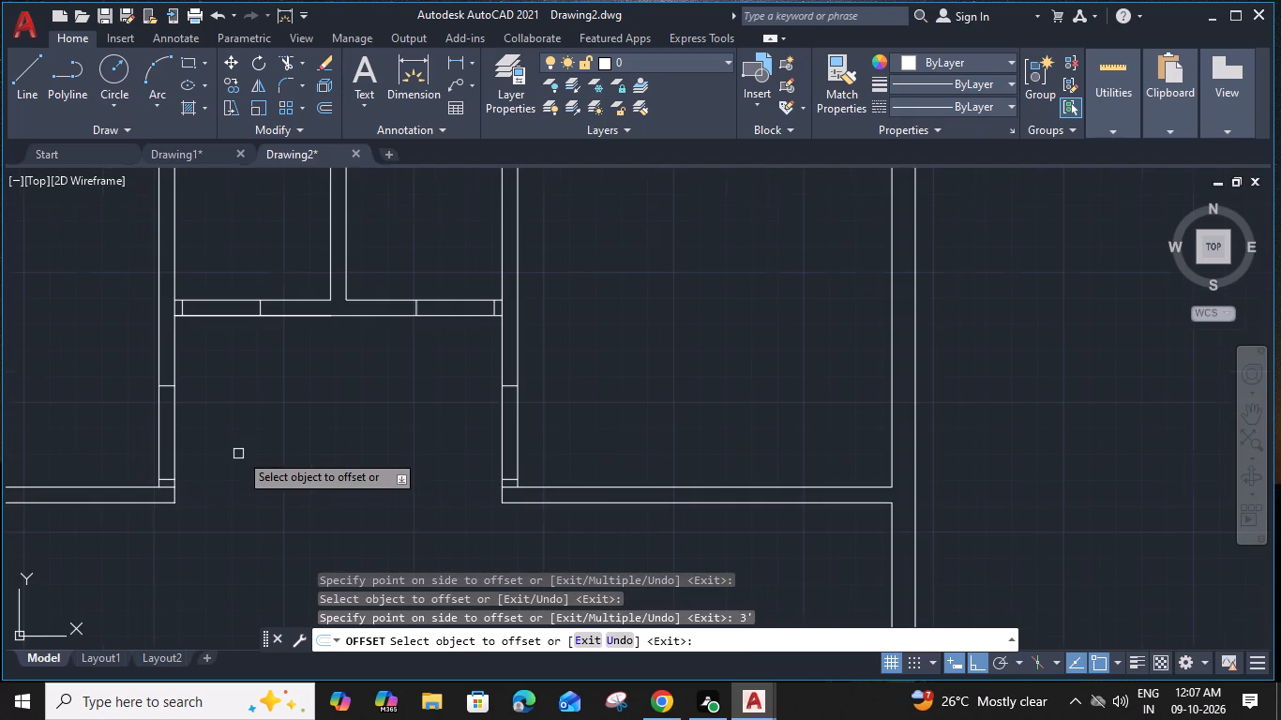
pyautogui.scroll(3, 278, 458)
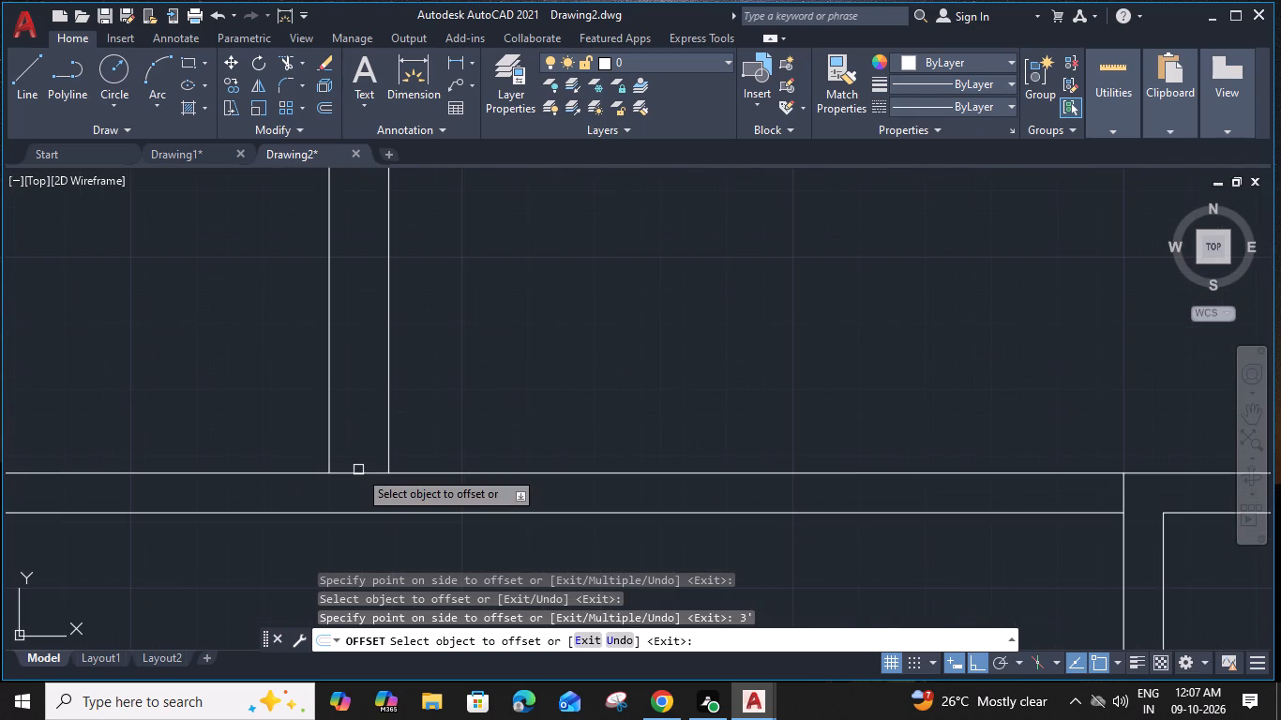
pyautogui.click(358, 470)
pyautogui.click(354, 435)
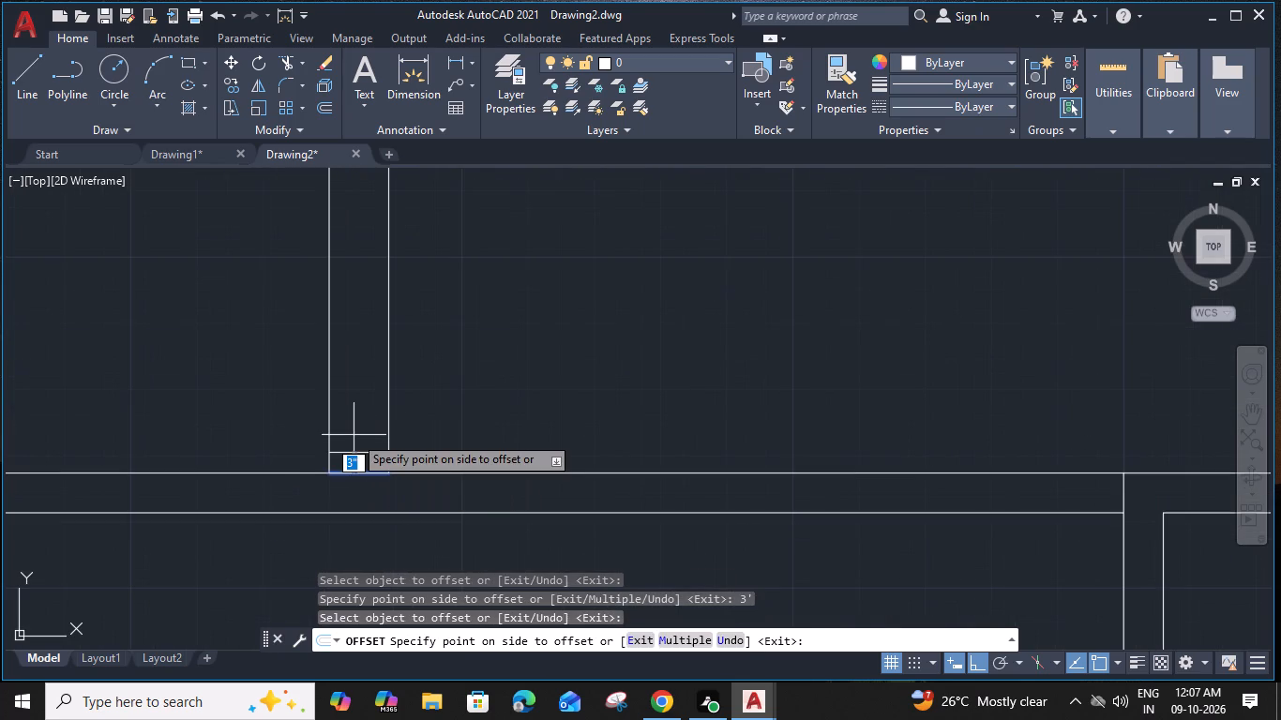
pyautogui.click(355, 454)
pyautogui.press('3')
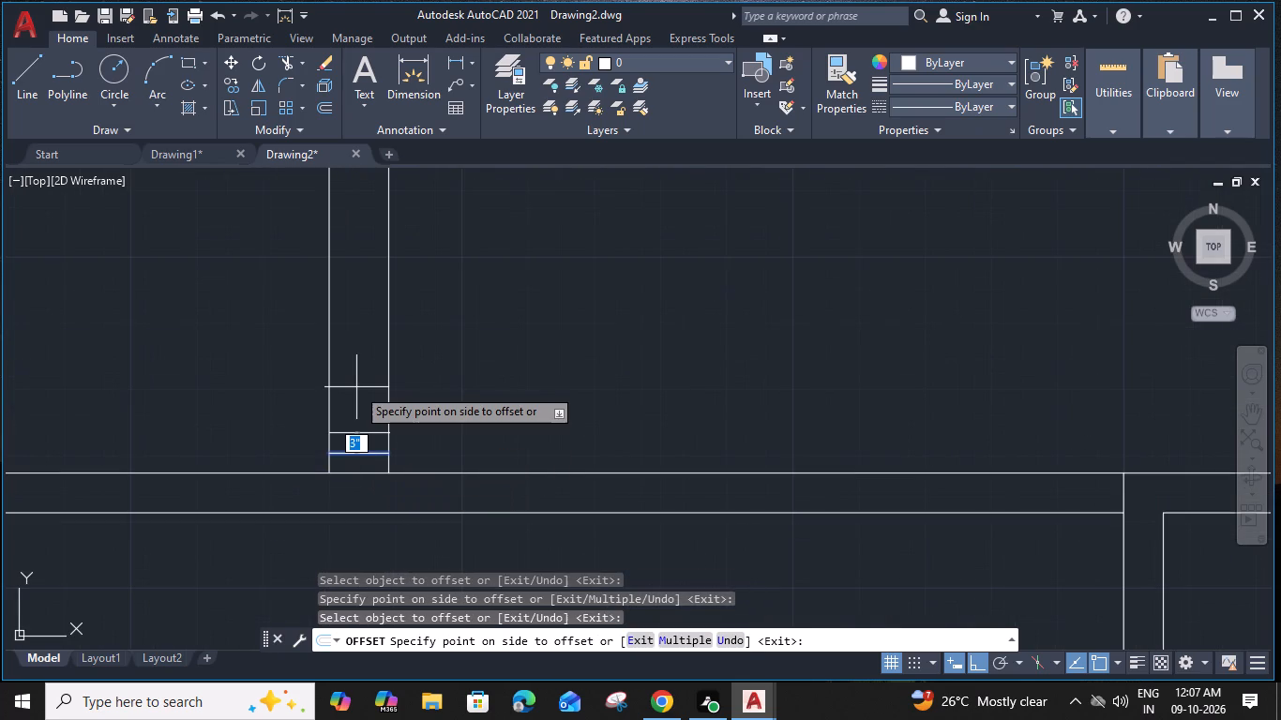
pyautogui.press("'")
pyautogui.press('space')
# In the horizontal wall below the hall, offset the short junction line 1' leftward and the resulting line 3' further for an opening.
pyautogui.scroll(-2, 354, 388)
pyautogui.moveTo(531, 460); pyautogui.dragTo(354, 388, button='middle')
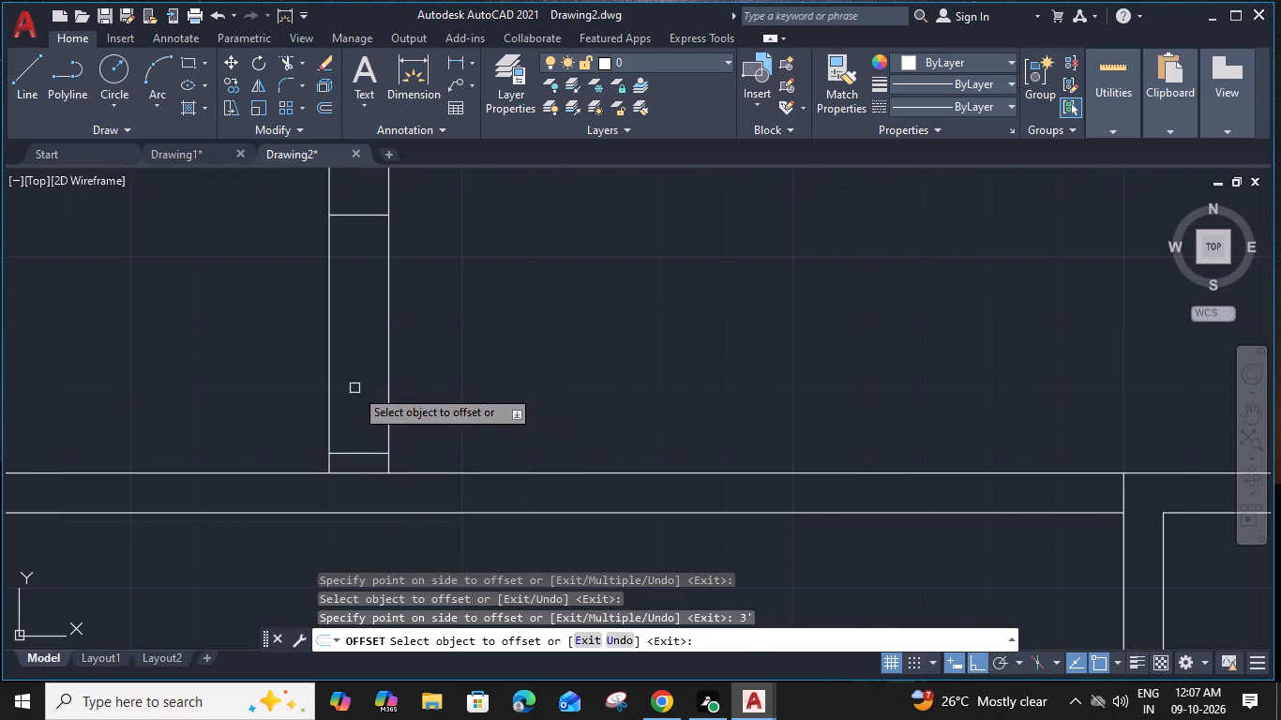
pyautogui.moveTo(354, 388); pyautogui.dragTo(500, 397, button='middle')
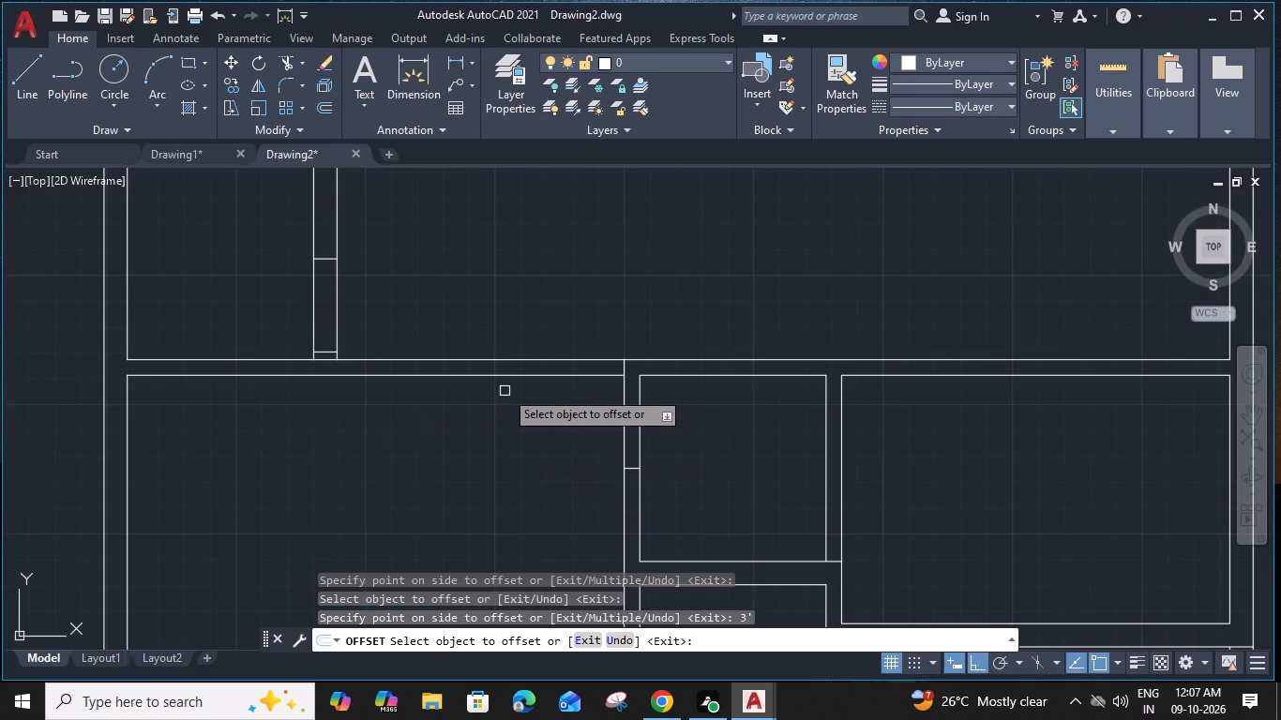
pyautogui.click(626, 367)
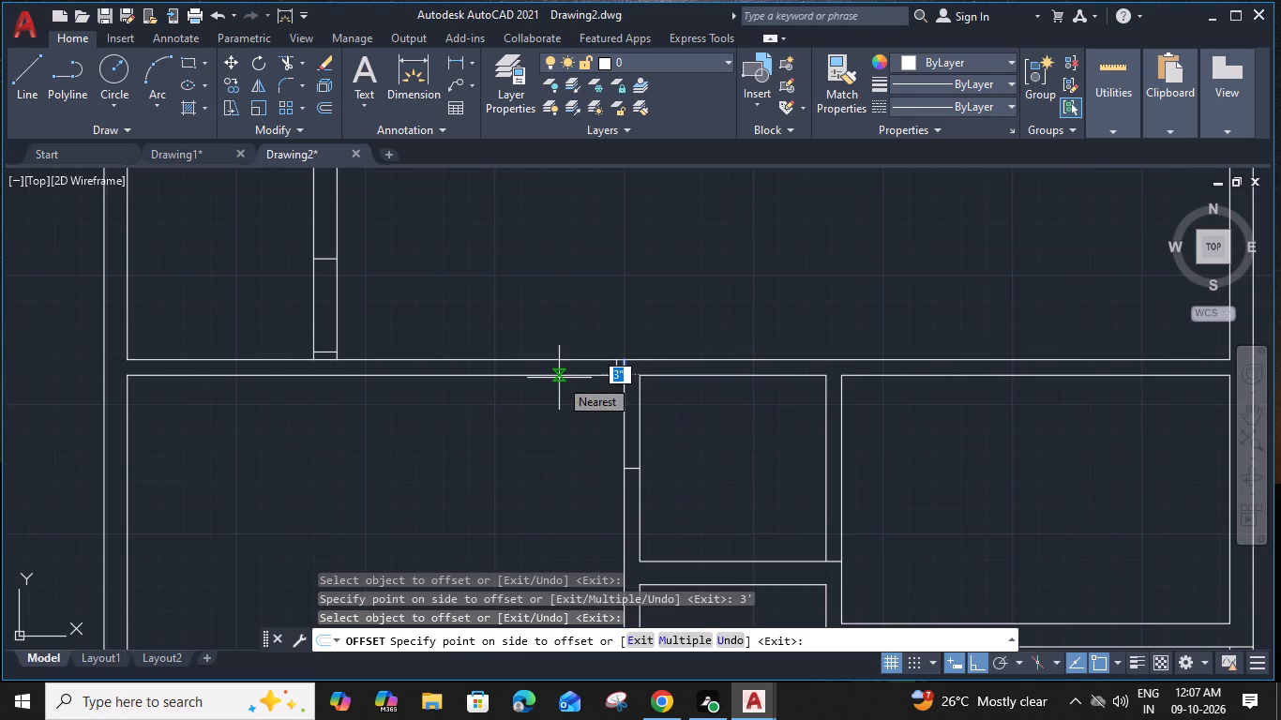
pyautogui.press('1')
pyautogui.write("'")
pyautogui.press('space')
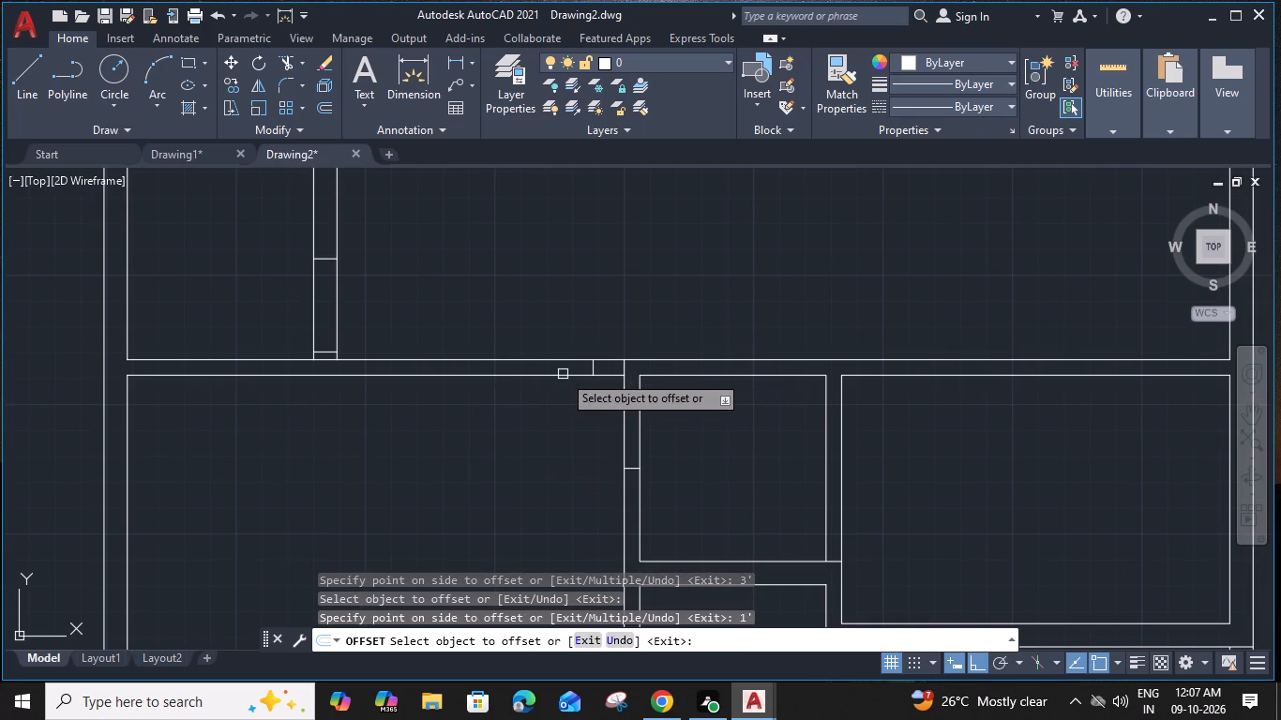
pyautogui.click(595, 367)
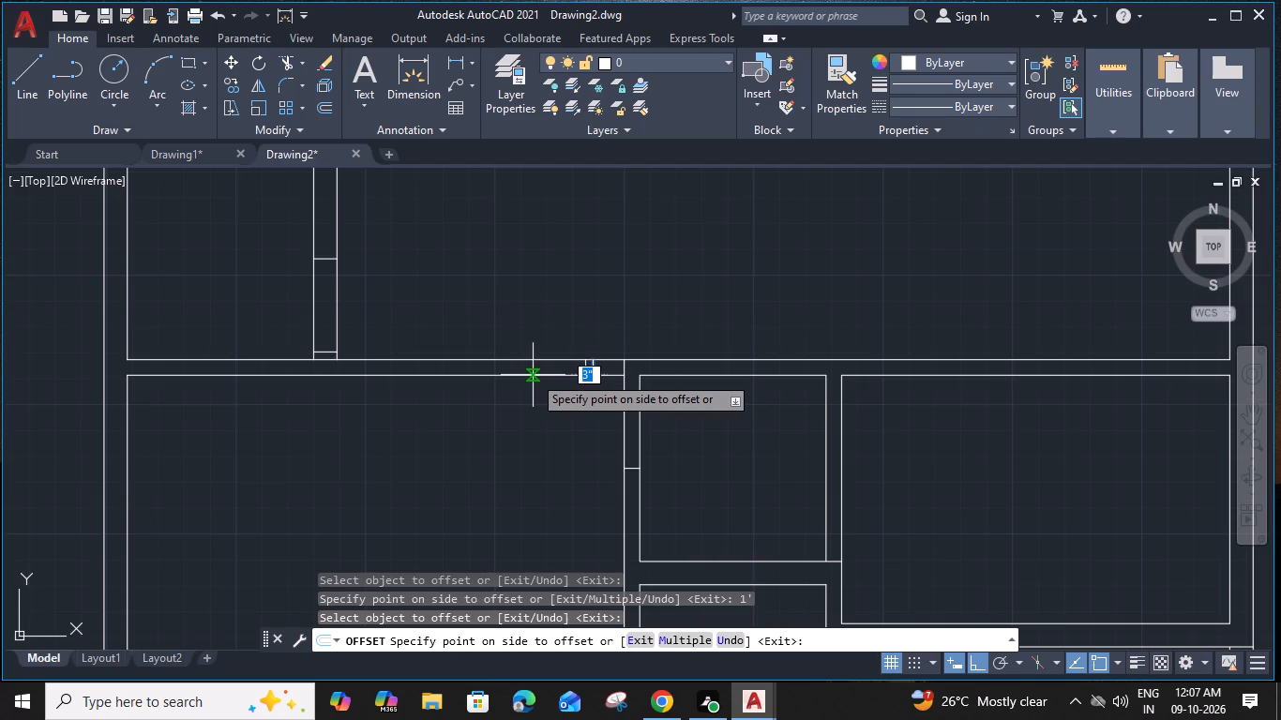
pyautogui.write("3'")
pyautogui.press('space')
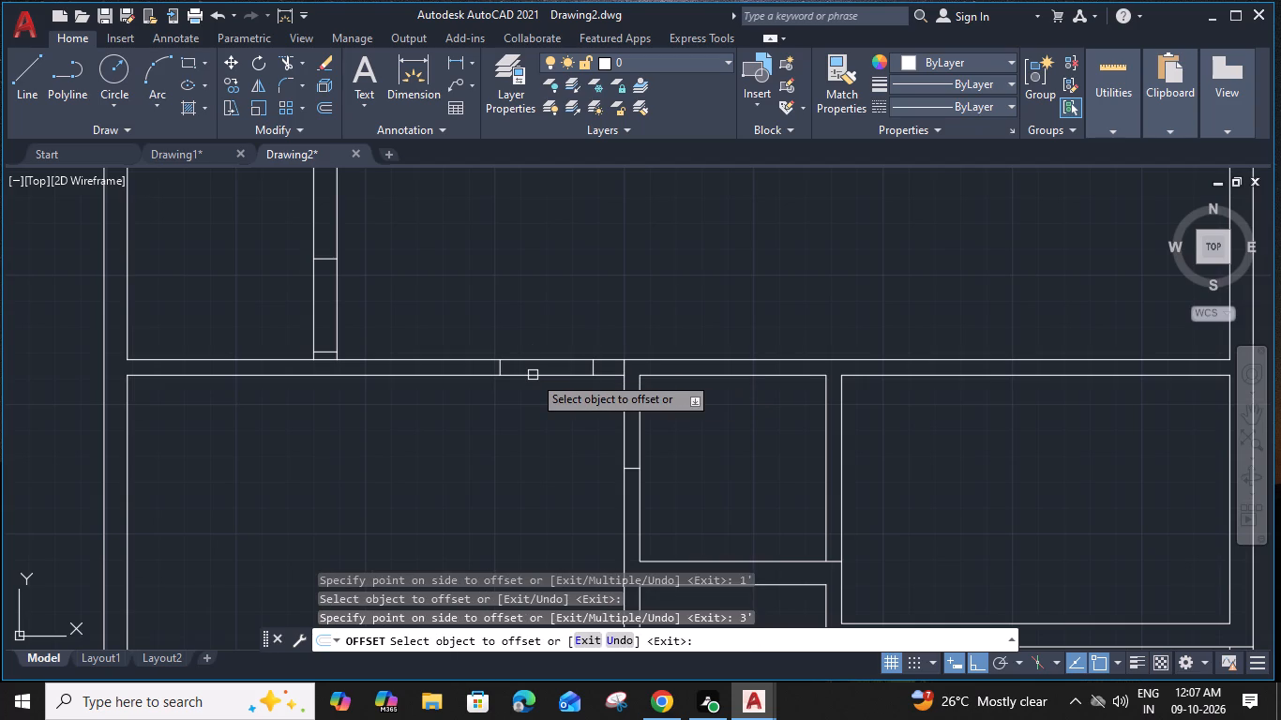
# Offset the short midline in the small middle room's left wall 1'9" upward and 1'9" downward to mark an opening.
pyautogui.moveTo(582, 465); pyautogui.dragTo(540, 412, button='middle')
pyautogui.scroll(1, 588, 414)
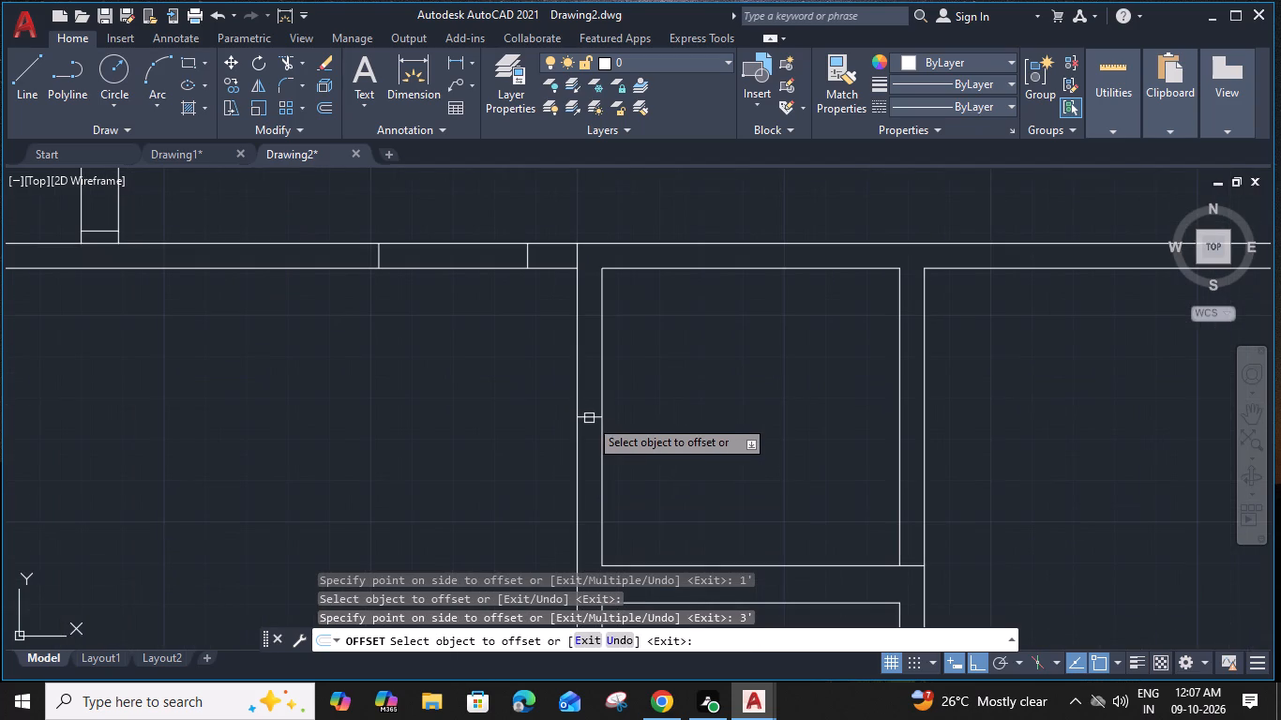
pyautogui.click(589, 418)
pyautogui.write("1'")
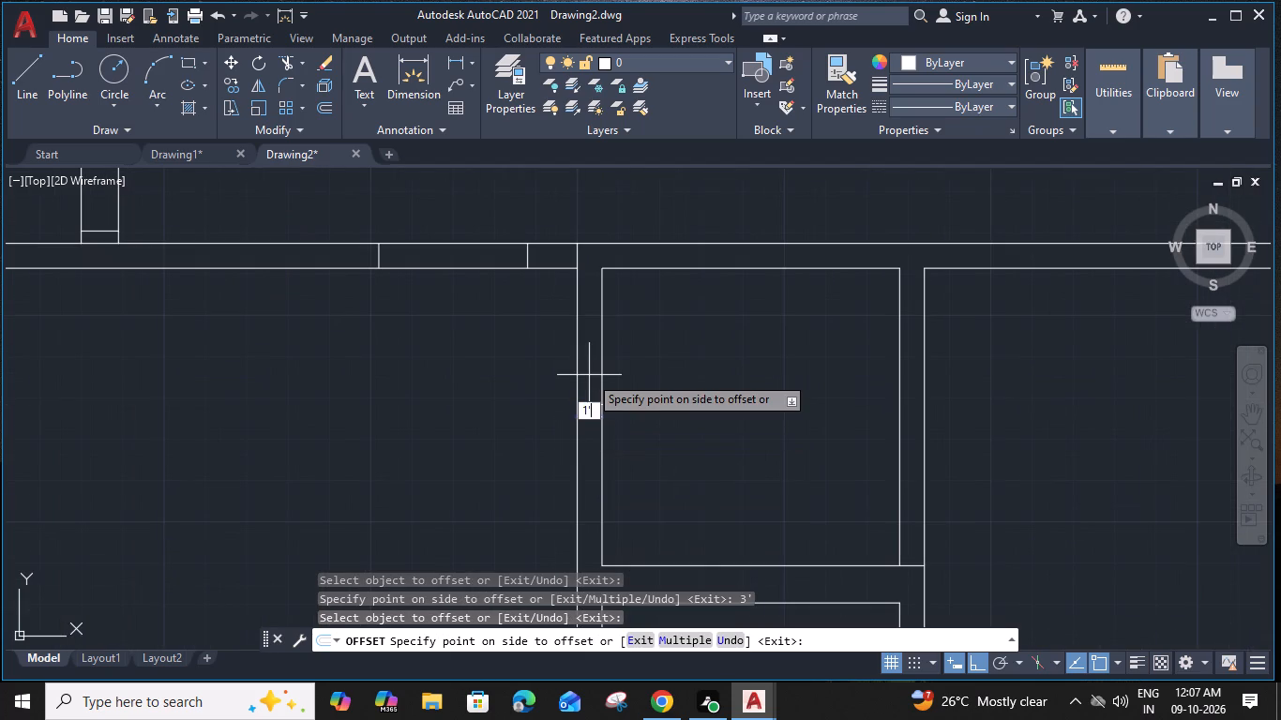
pyautogui.write('9"')
pyautogui.press('Return')
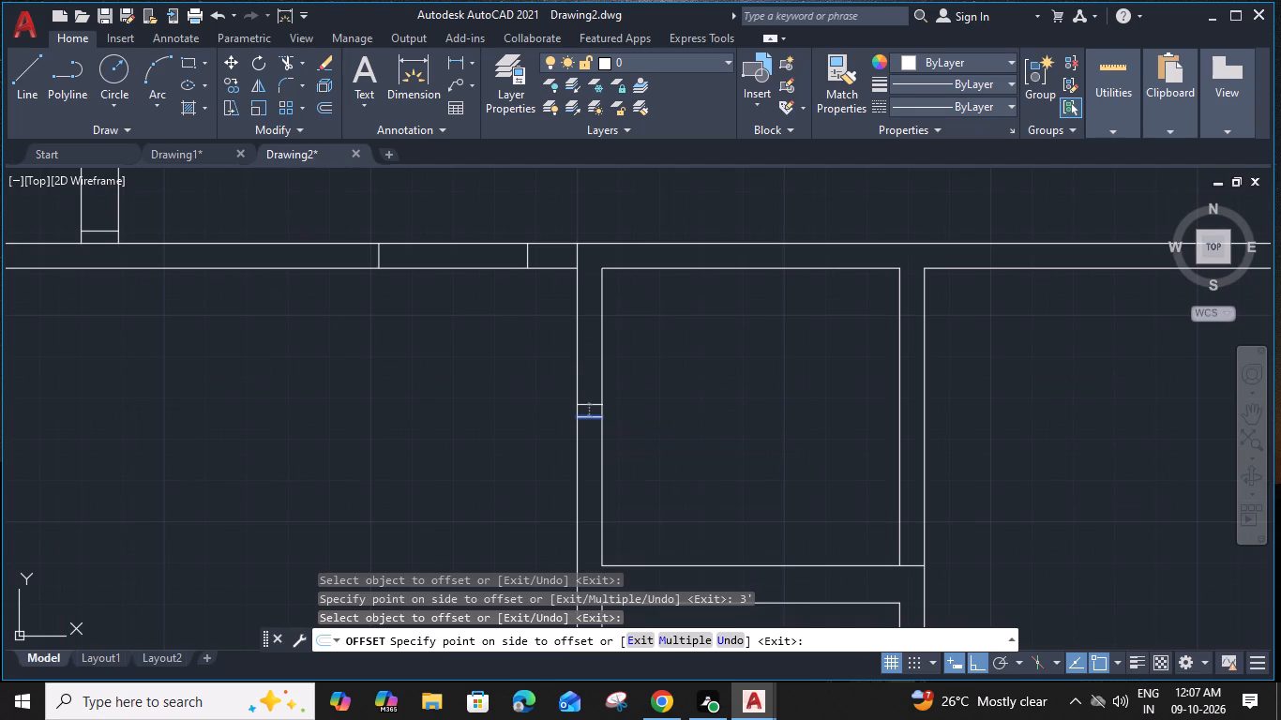
pyautogui.click(595, 418)
pyautogui.write('1\'9"')
pyautogui.press('Return')
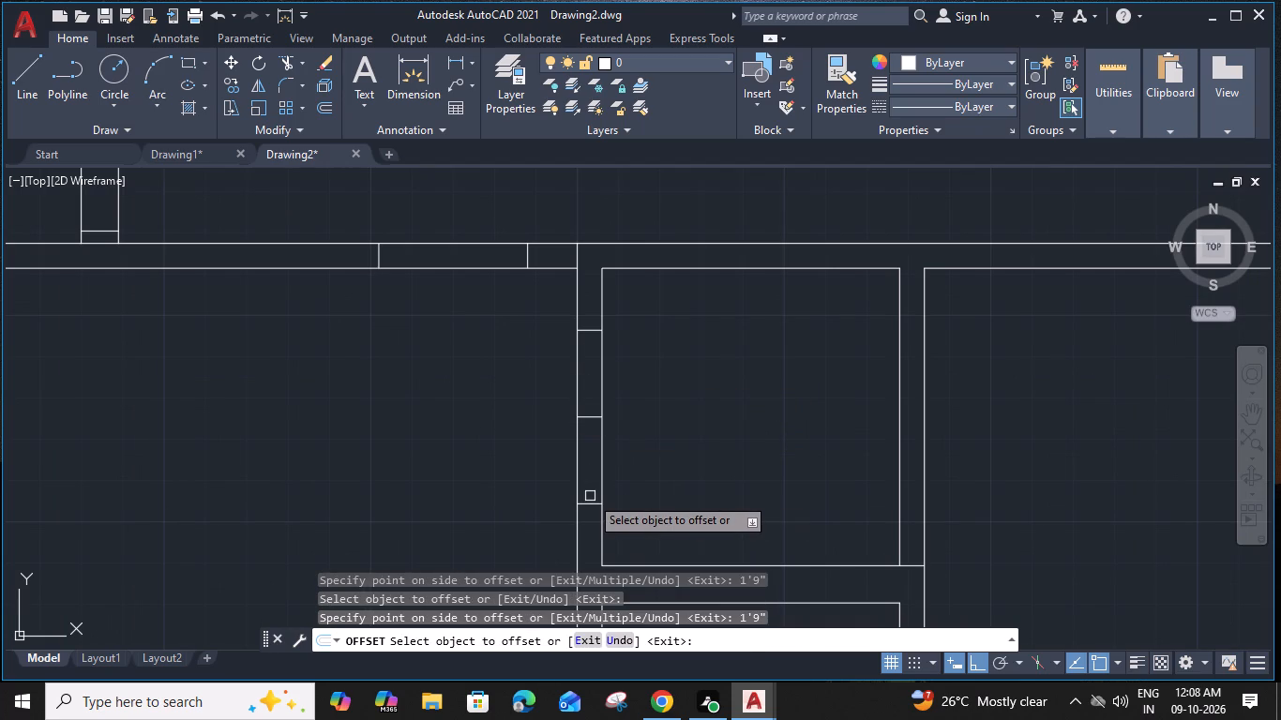
# In the small middle room's right wall, offset the short bottom junction line 9" upward and the resulting line 2'6" further for an opening.
pyautogui.scroll(-2, 745, 525)
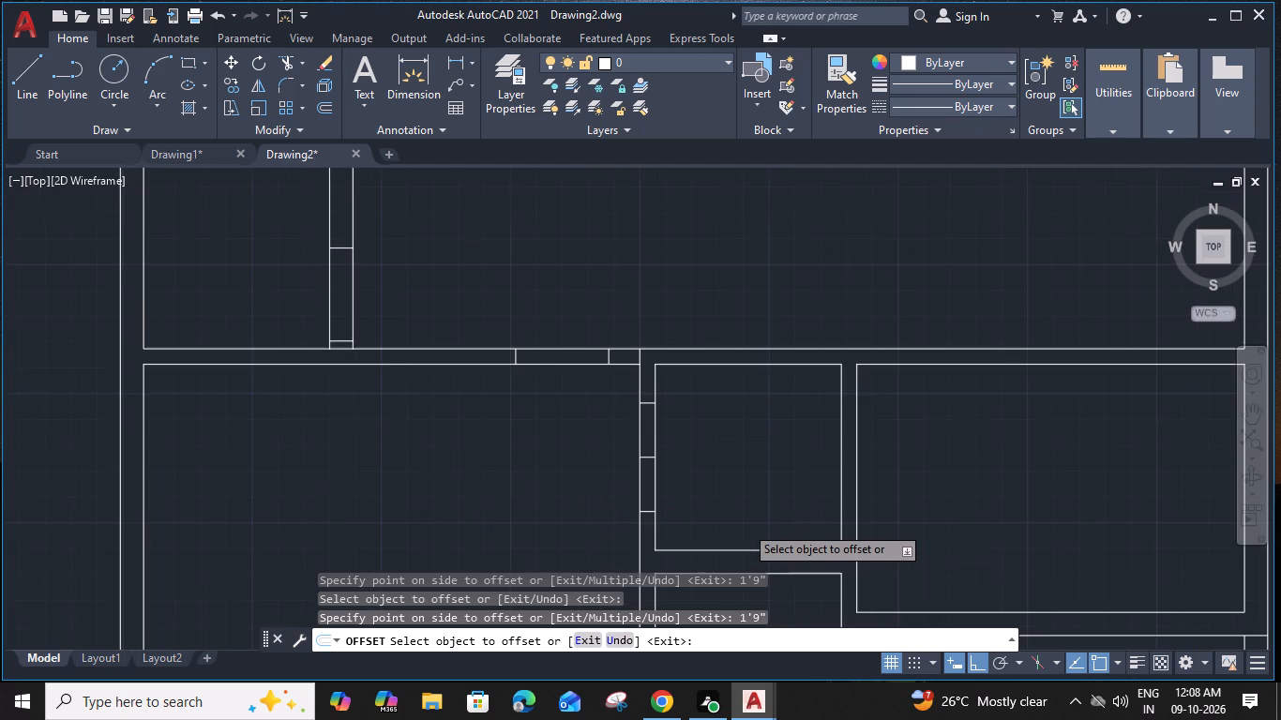
pyautogui.moveTo(745, 520); pyautogui.dragTo(431, 442, button='middle')
pyautogui.scroll(1, 500, 427)
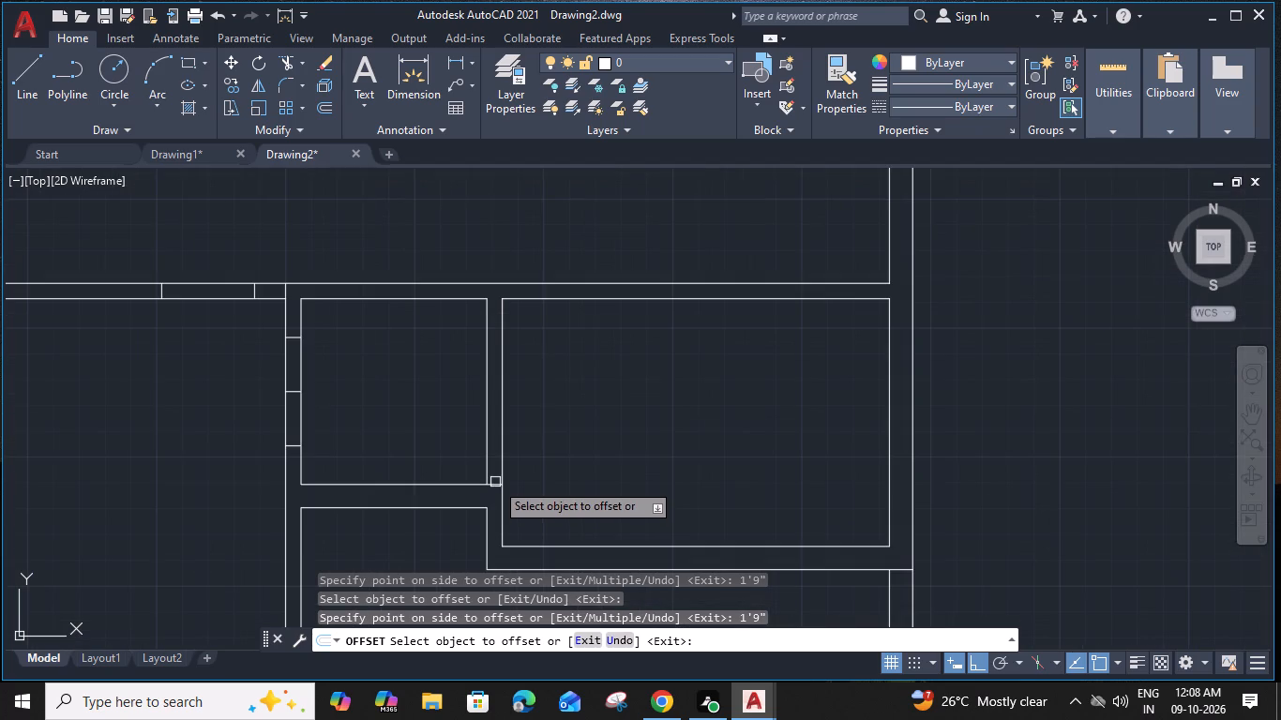
pyautogui.scroll(1, 495, 482)
pyautogui.click(499, 487)
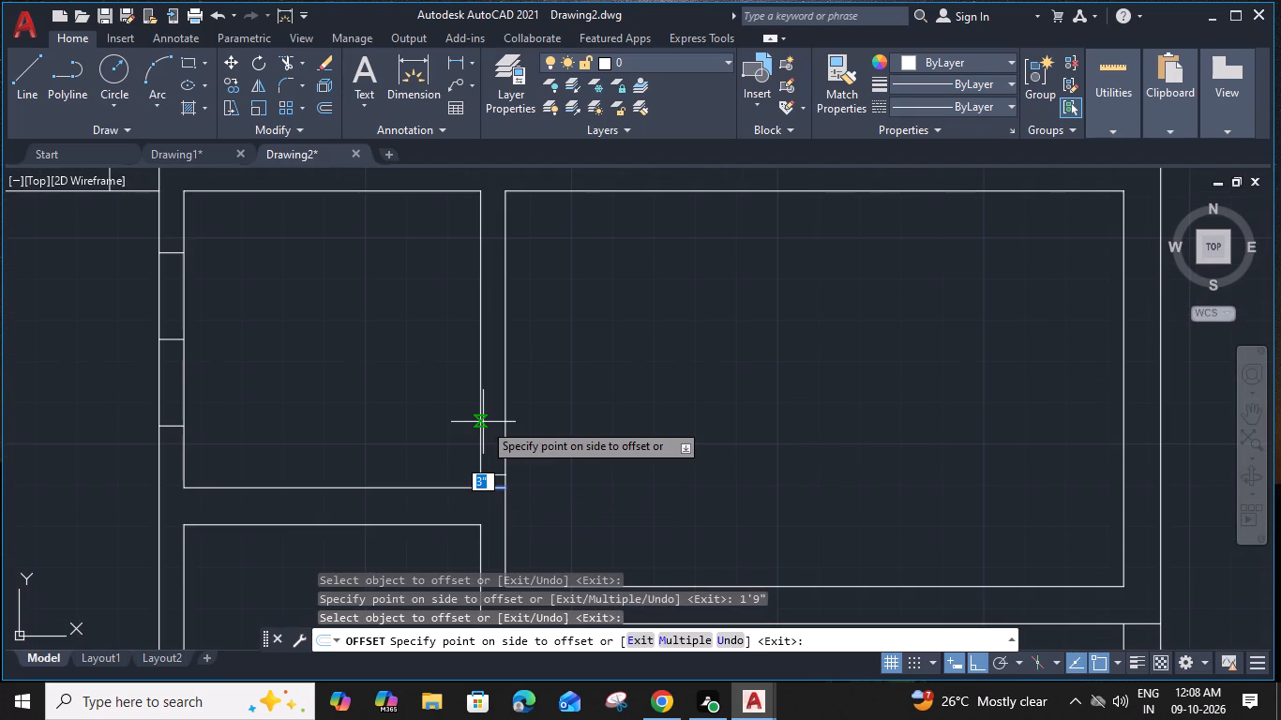
pyautogui.press('9')
pyautogui.hotkey('shift', '"')
pyautogui.press('Return')
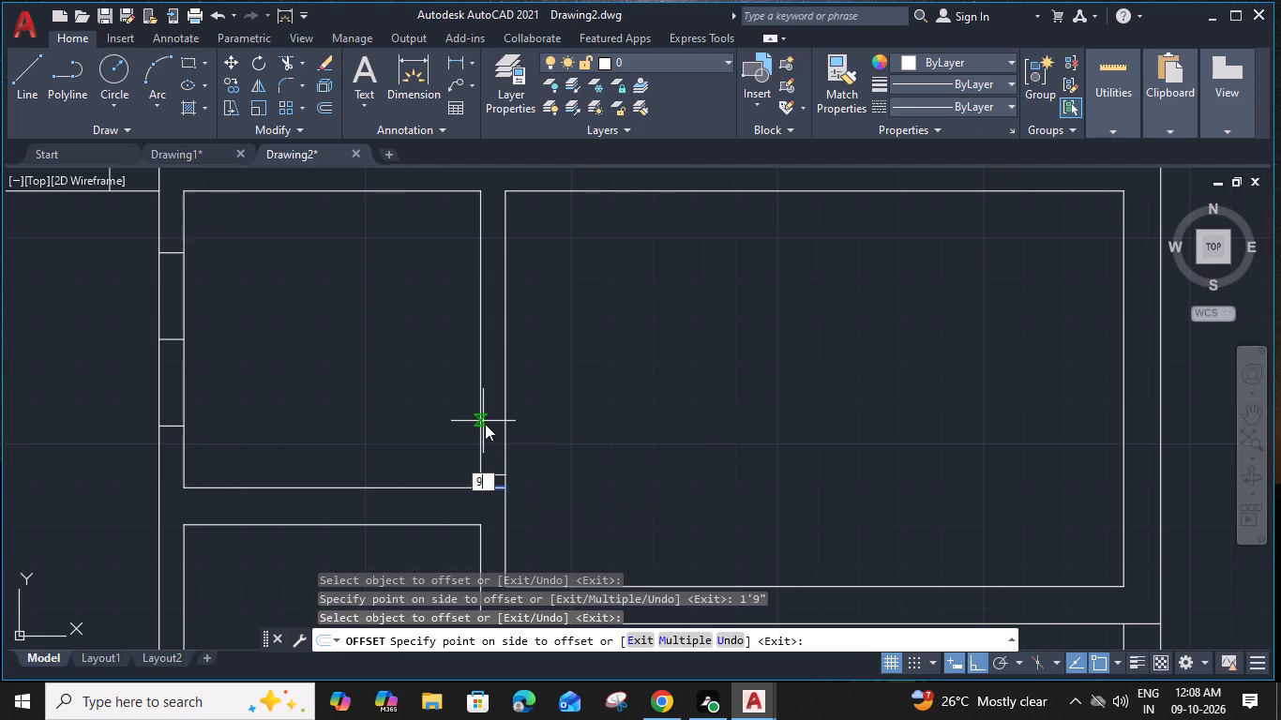
pyautogui.moveTo(492, 451); pyautogui.dragTo(492, 441)
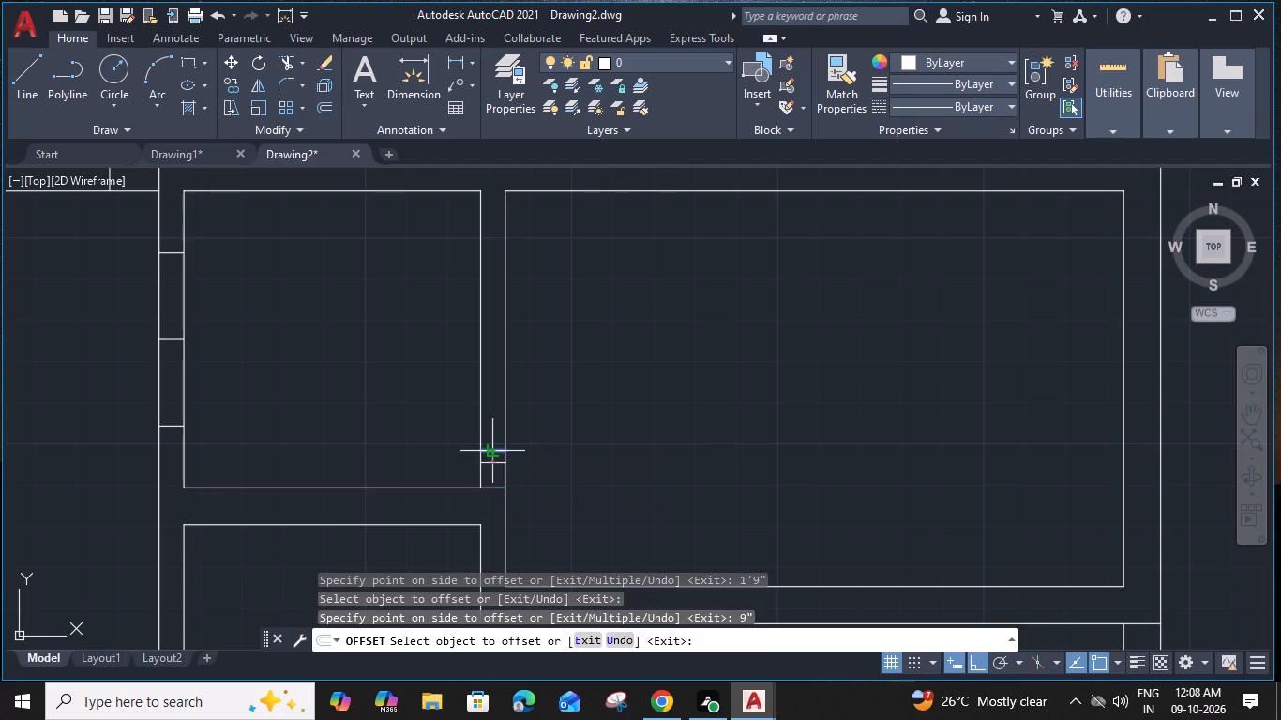
pyautogui.press('2')
pyautogui.press("'")
pyautogui.press('6')
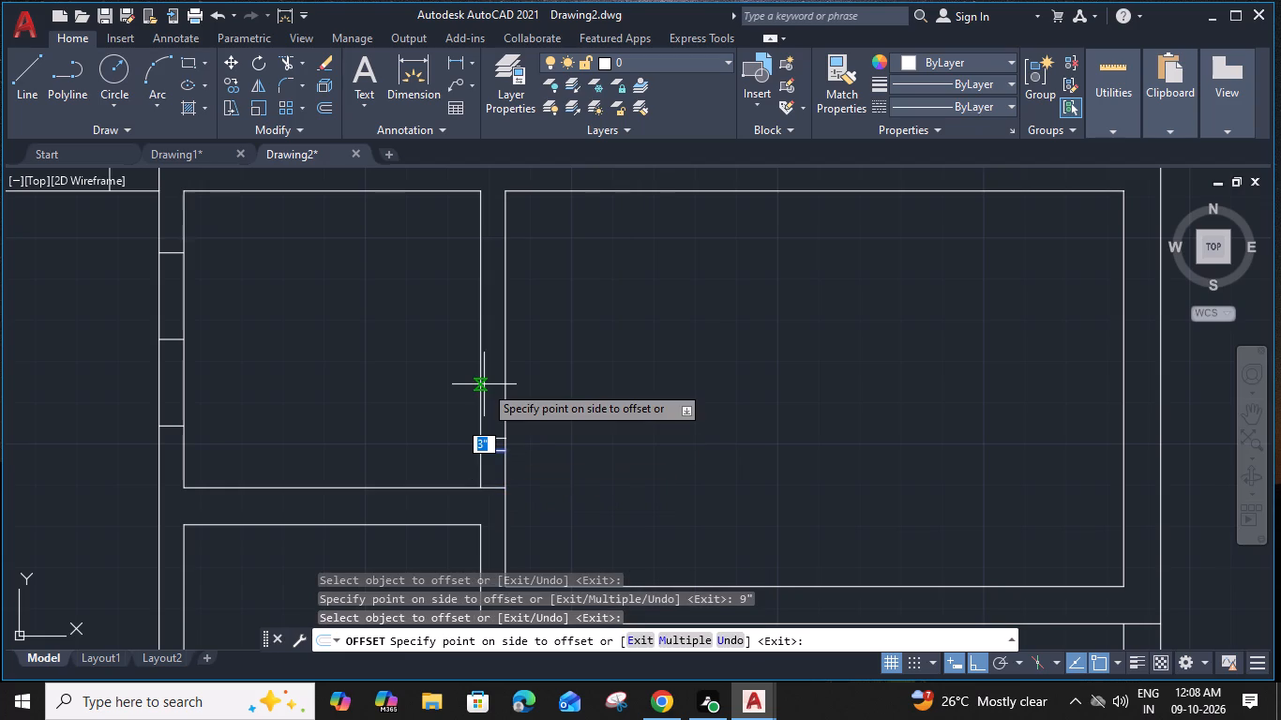
pyautogui.hotkey('shift', '"')
pyautogui.press('Return')
pyautogui.scroll(-2, 484, 390)
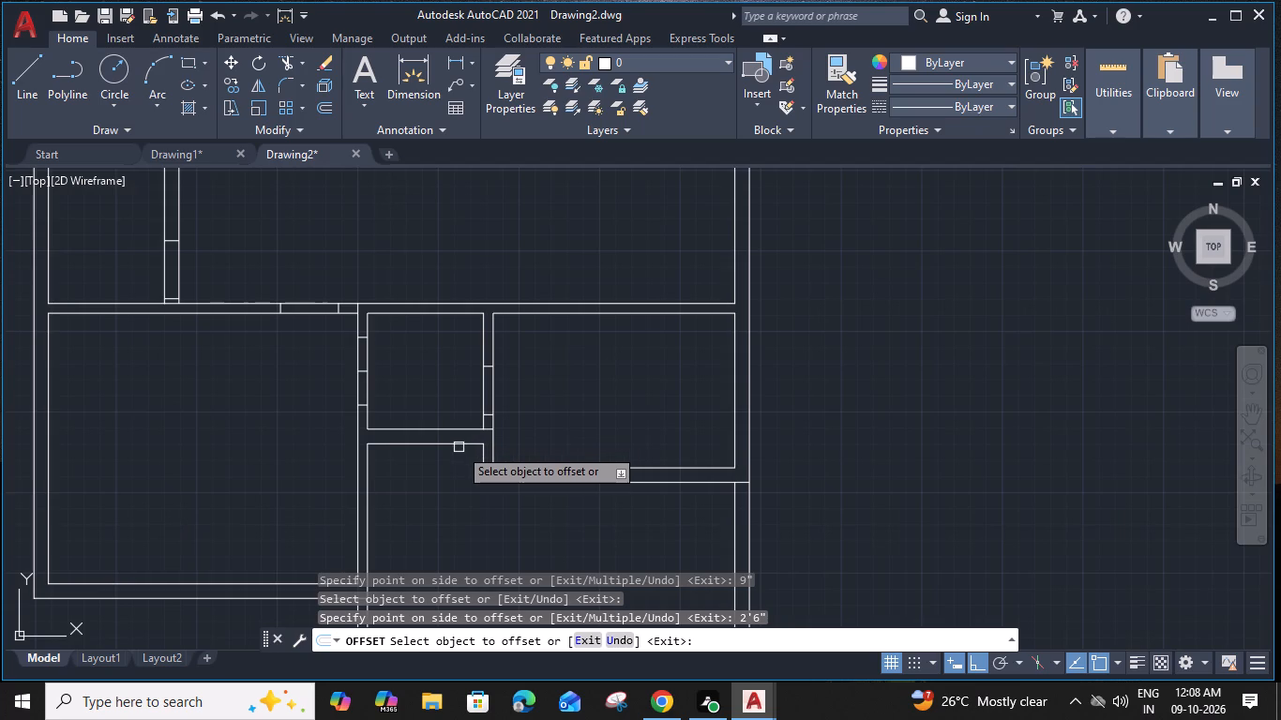
pyautogui.moveTo(456, 475); pyautogui.dragTo(527, 305, button='middle')
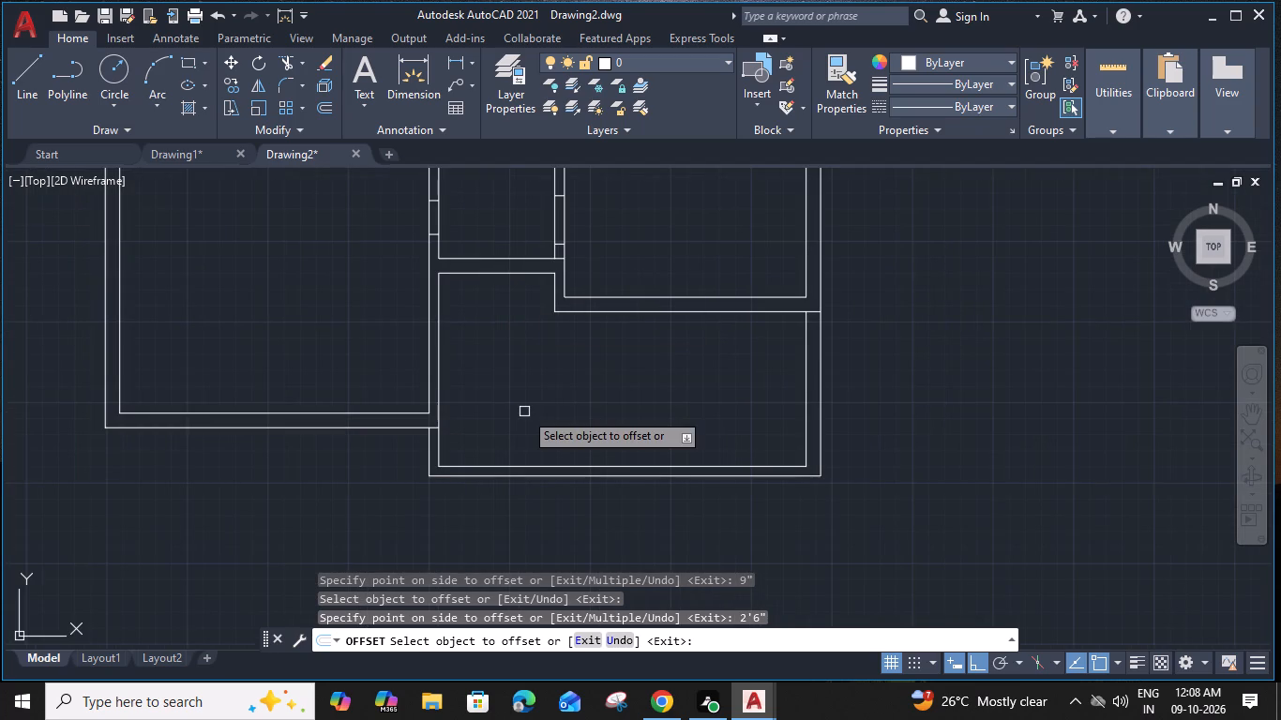
pyautogui.moveTo(526, 411); pyautogui.dragTo(567, 397, button='middle')
pyautogui.press('Escape')
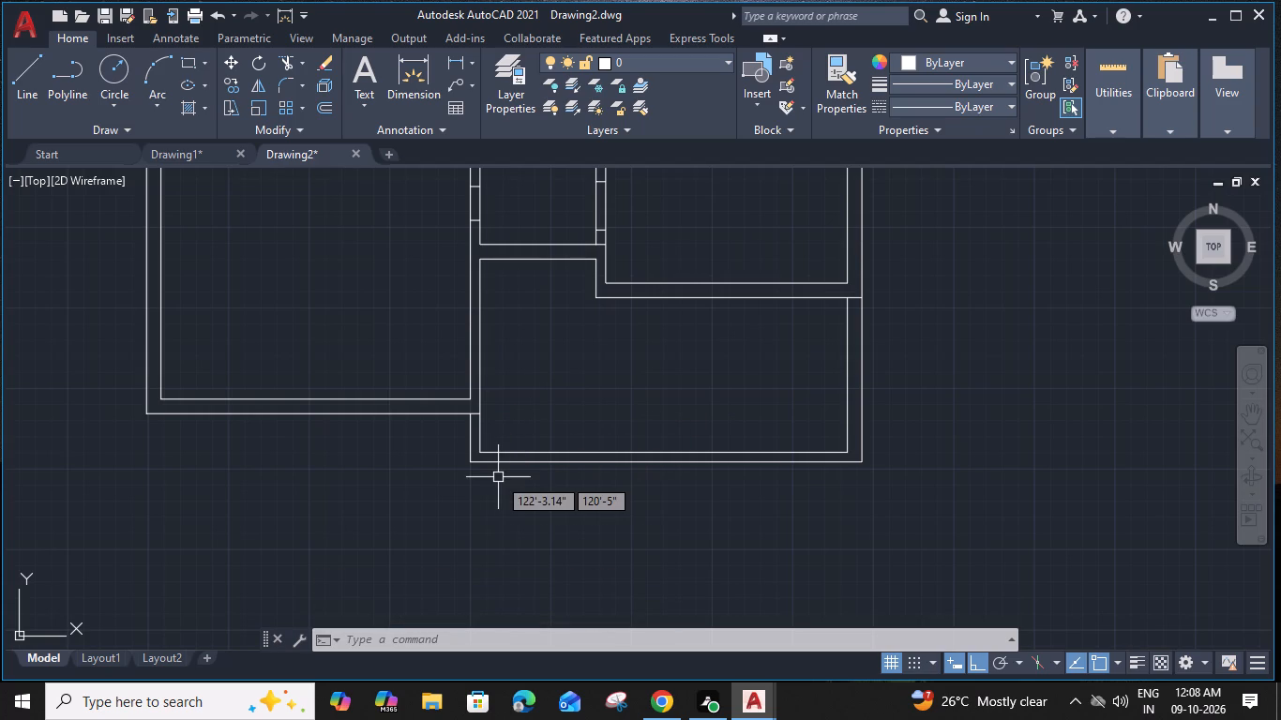
# Trim the corner junction line and both wall lines between the opening marks in the wall left of the central passage.
pyautogui.scroll(-2, 551, 342)
pyautogui.moveTo(555, 356); pyautogui.dragTo(571, 380, button='middle')
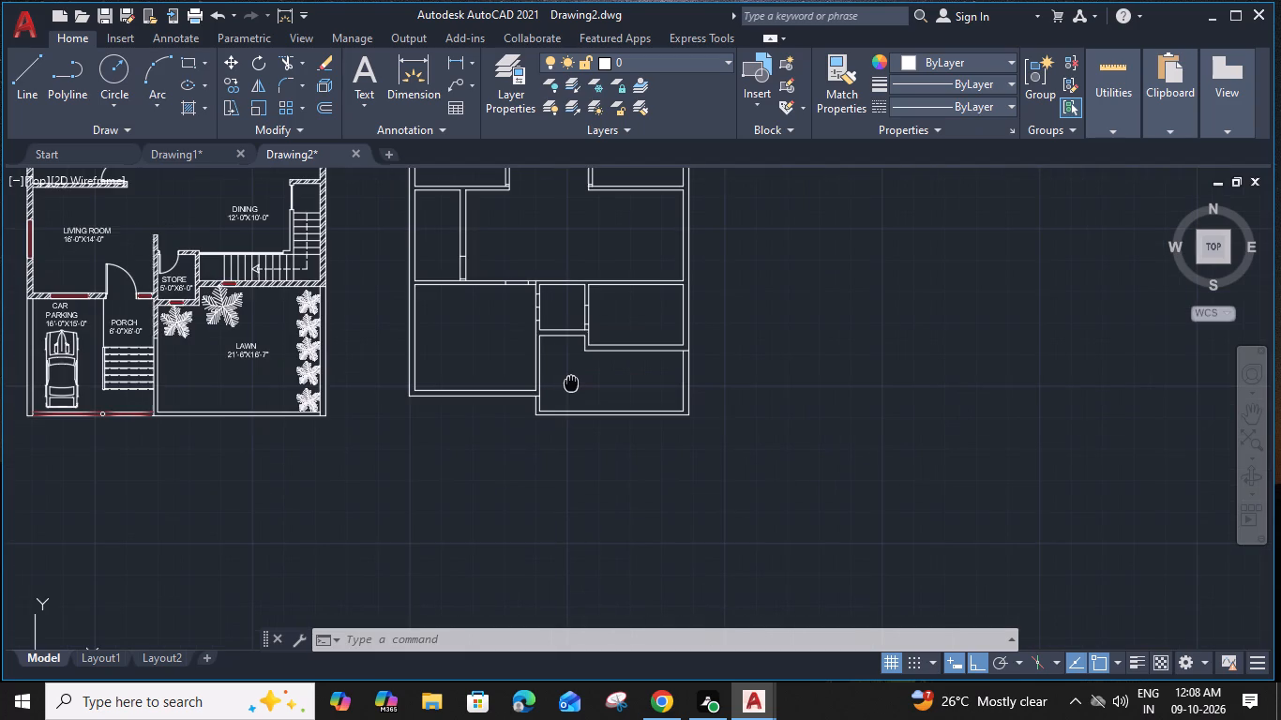
pyautogui.moveTo(531, 328); pyautogui.dragTo(567, 358, button='middle')
pyautogui.moveTo(515, 303); pyautogui.dragTo(514, 368, button='middle')
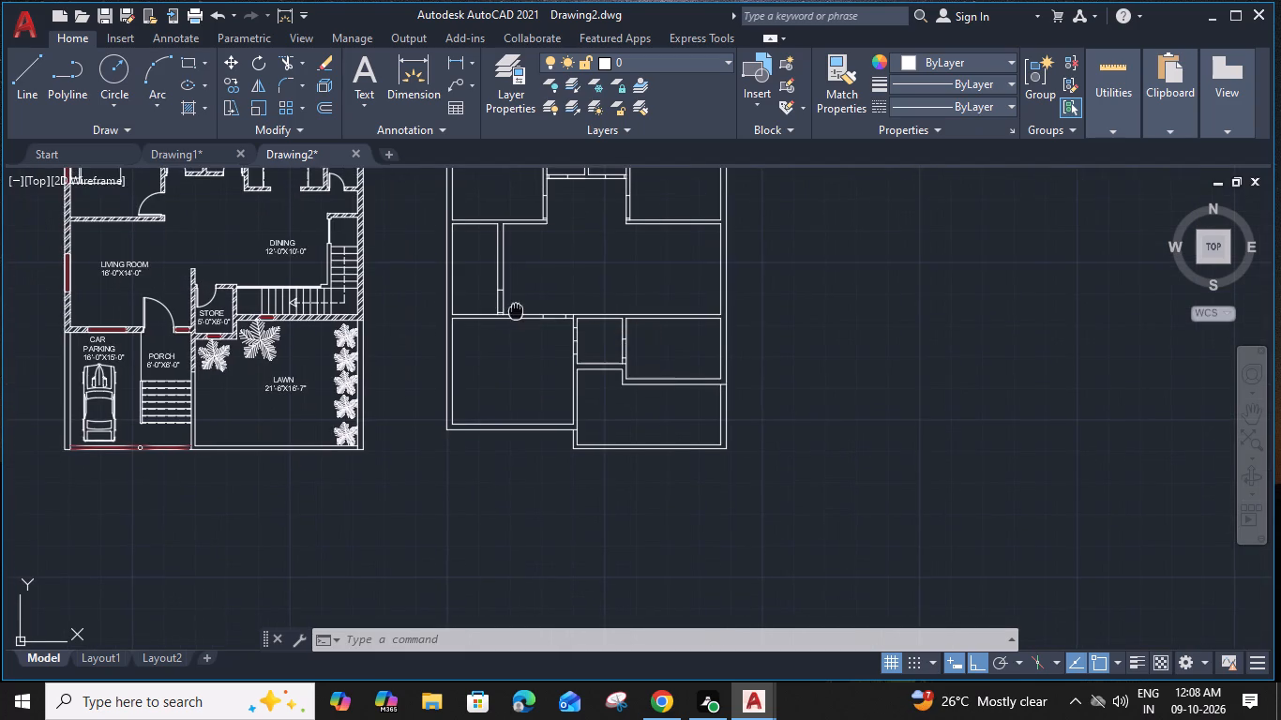
pyautogui.moveTo(514, 368); pyautogui.dragTo(501, 416, button='middle')
pyautogui.scroll(4, 529, 314)
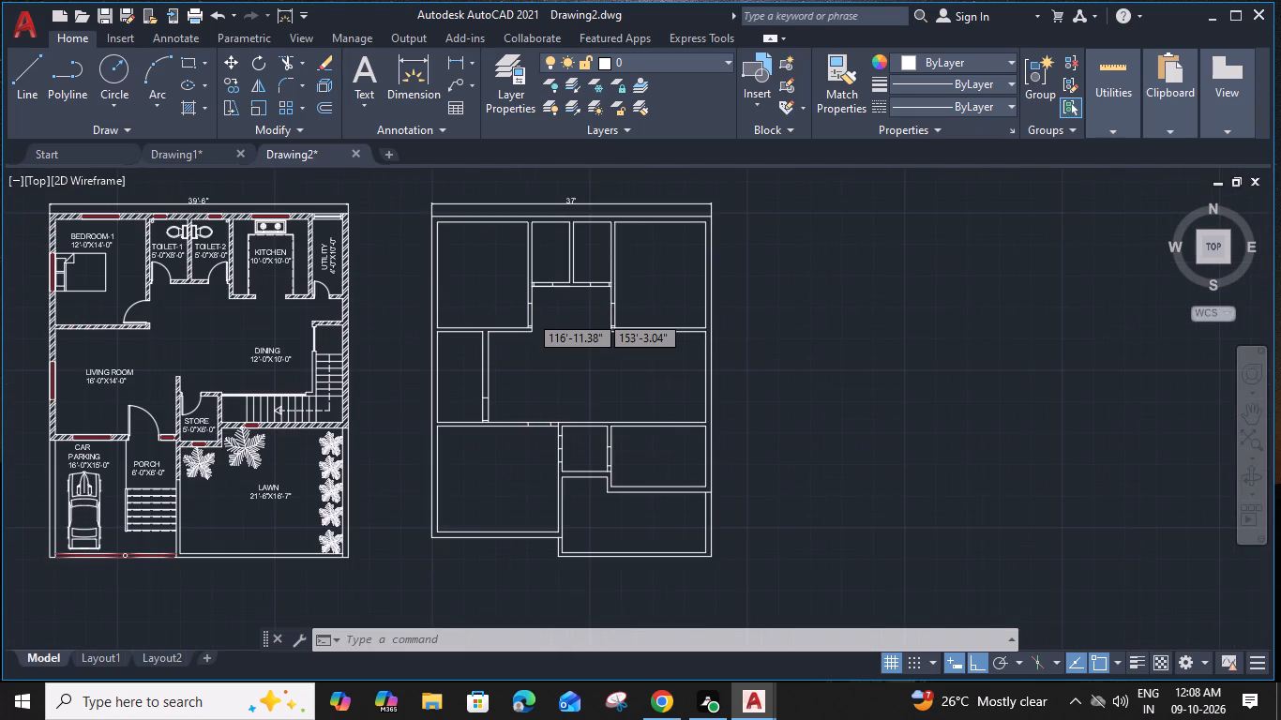
pyautogui.write('tr')
pyautogui.press('space')
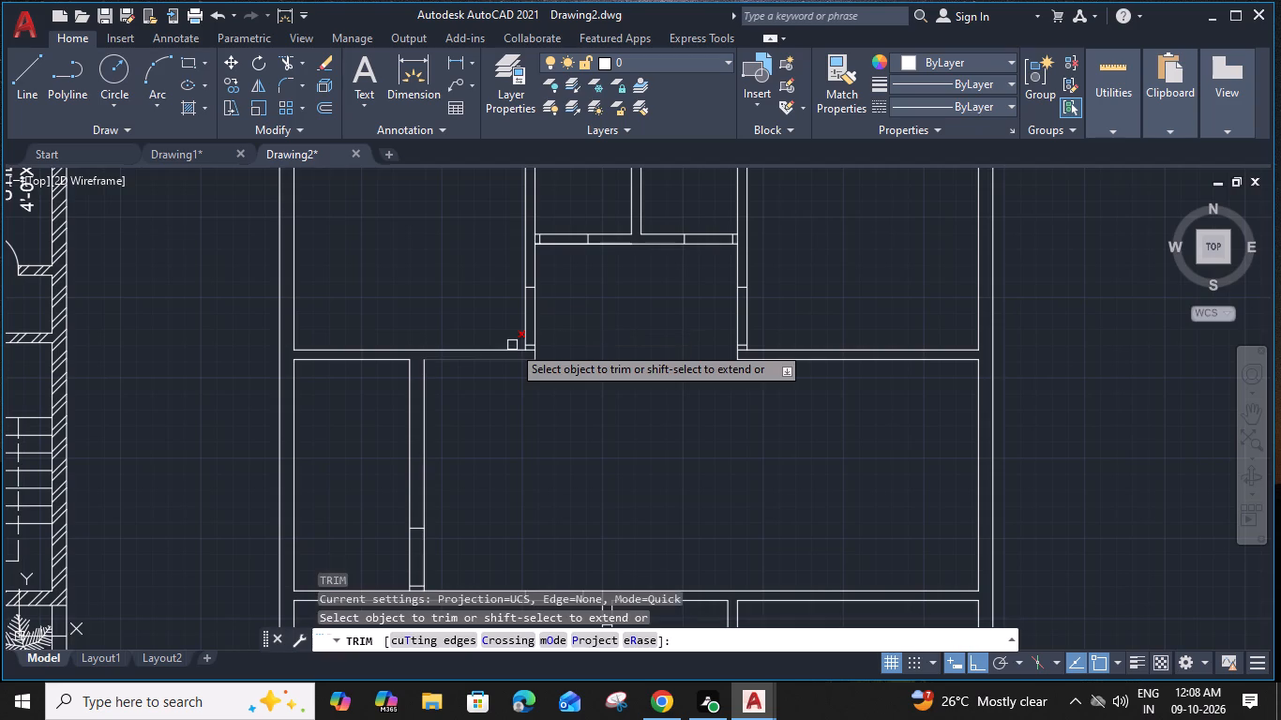
pyautogui.scroll(2, 513, 346)
pyautogui.click(551, 355)
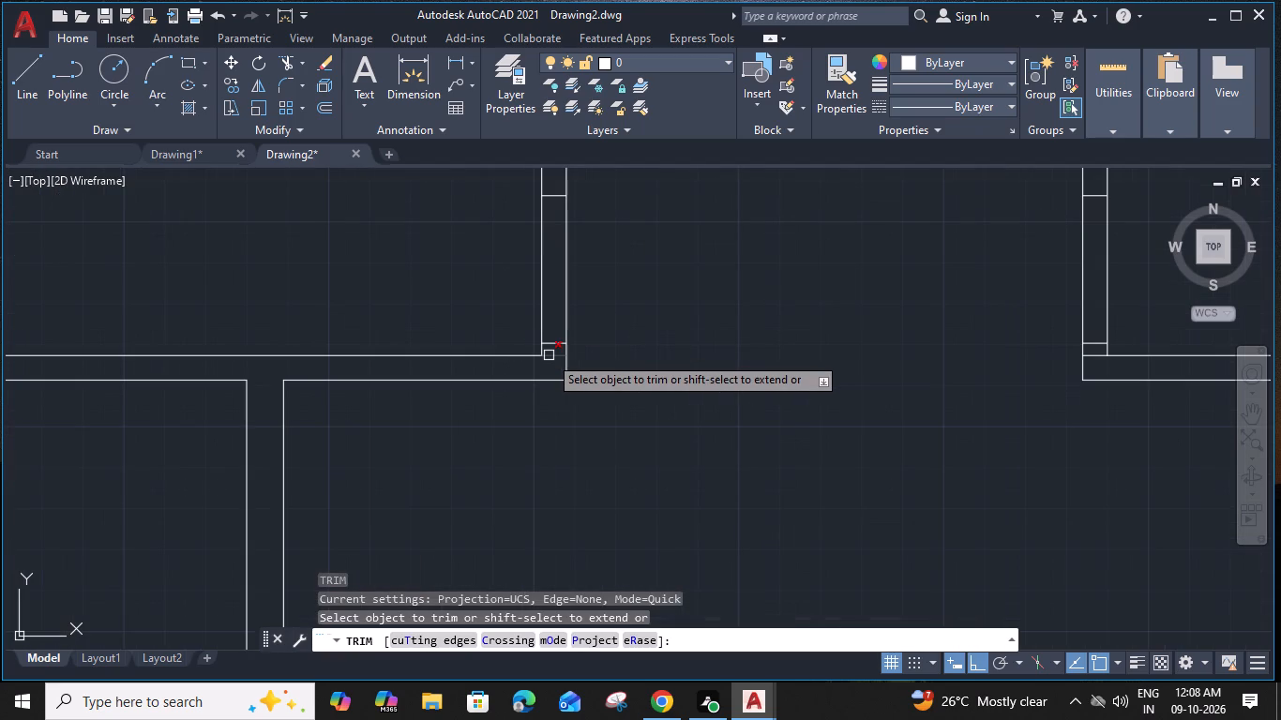
pyautogui.click(564, 280)
pyautogui.click(543, 279)
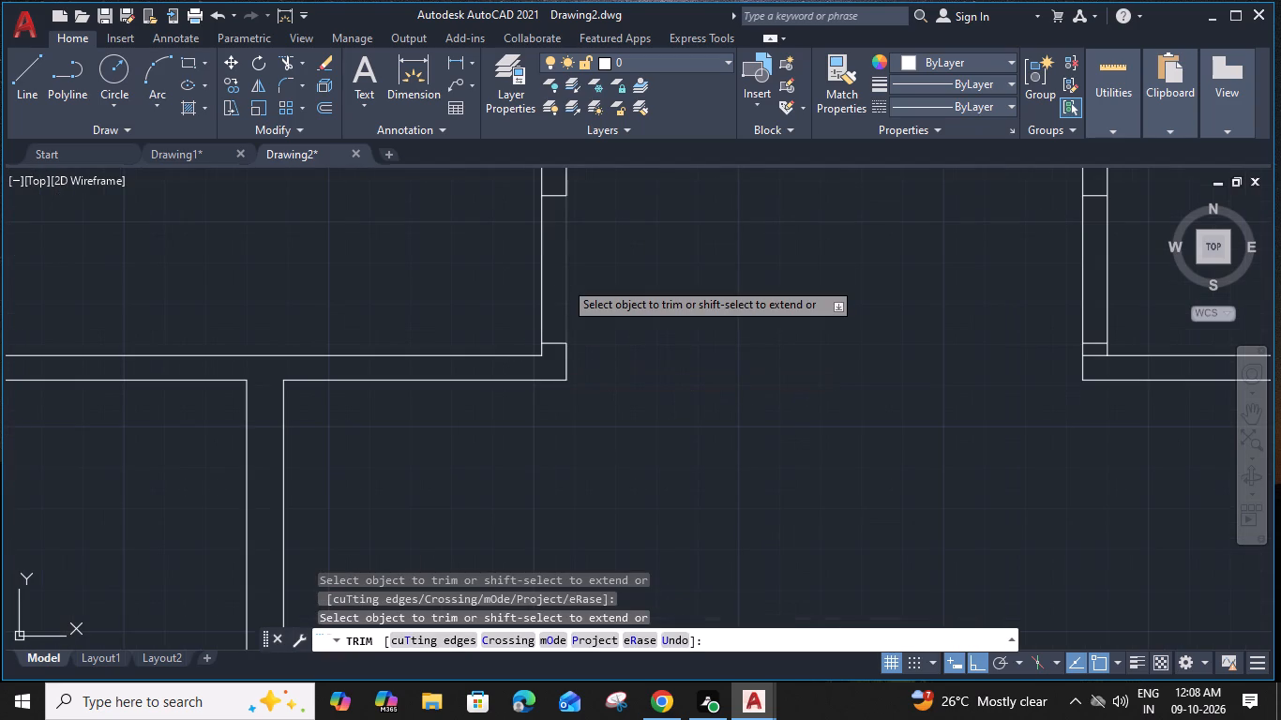
# Trim both door openings and the end junction lines in the horizontal wall below the two small upper rooms.
pyautogui.moveTo(680, 271); pyautogui.dragTo(559, 536, button='middle')
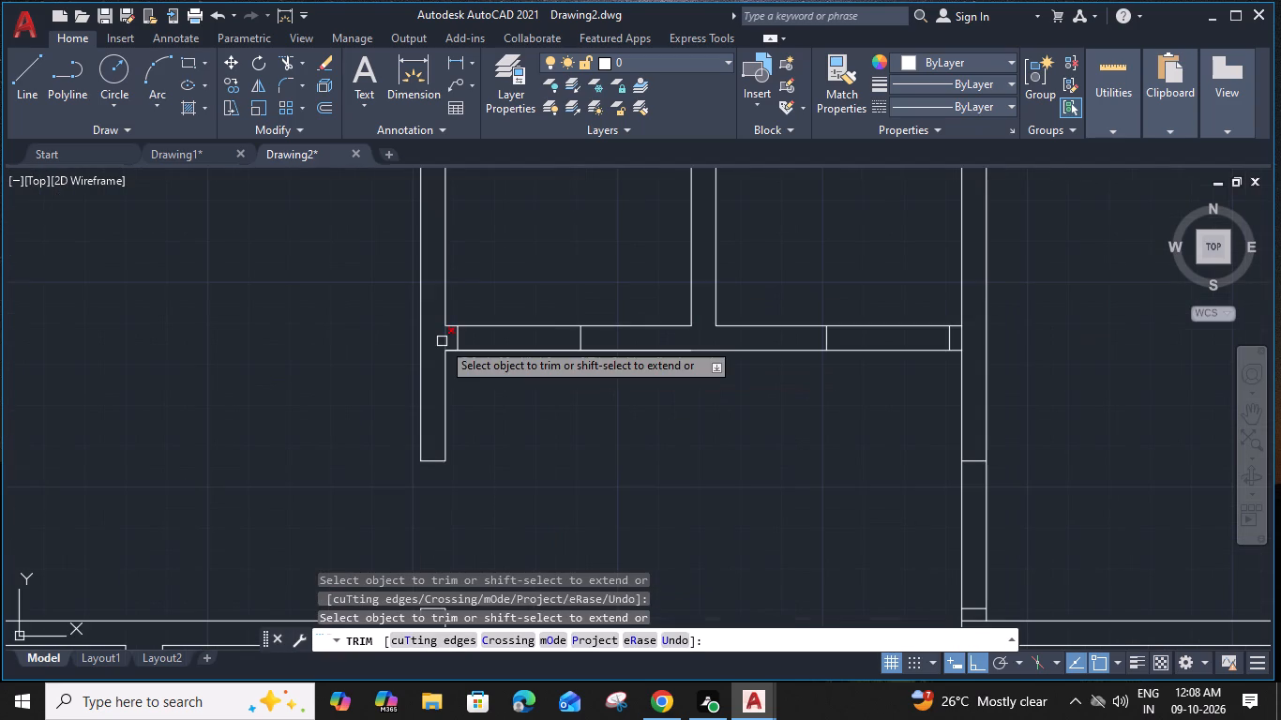
pyautogui.click(442, 341)
pyautogui.click(505, 350)
pyautogui.click(513, 325)
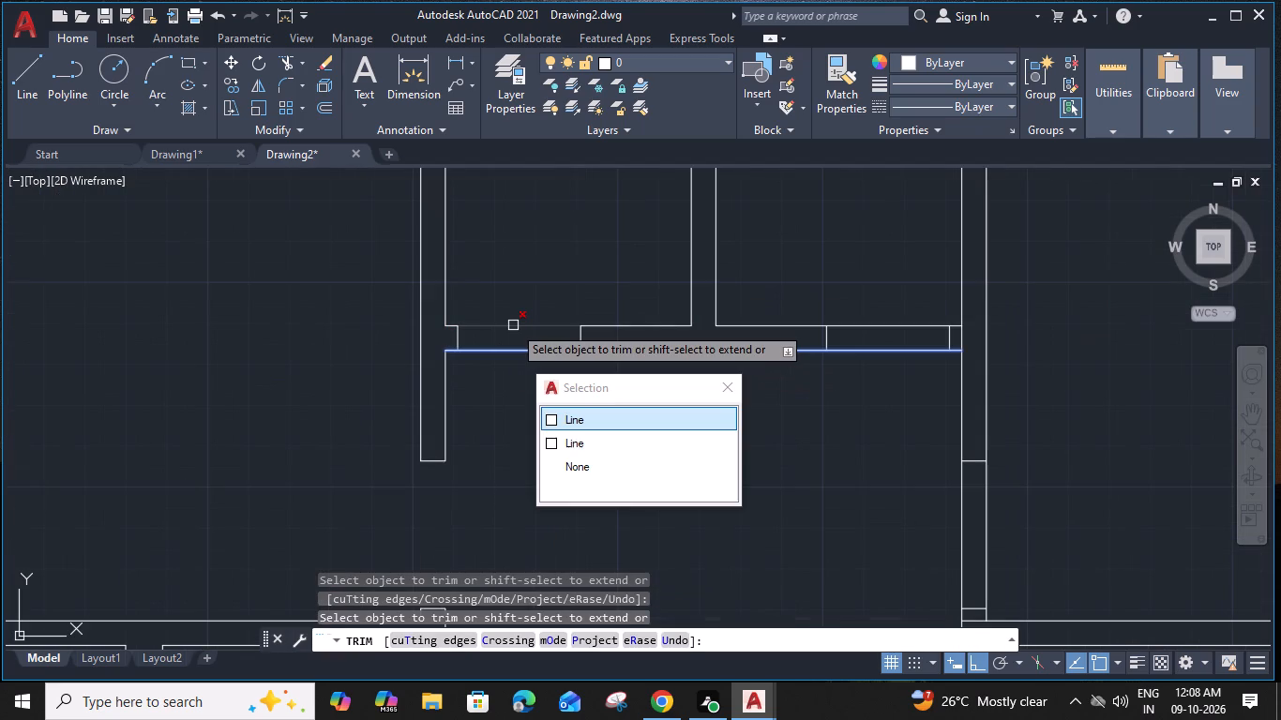
pyautogui.click(523, 350)
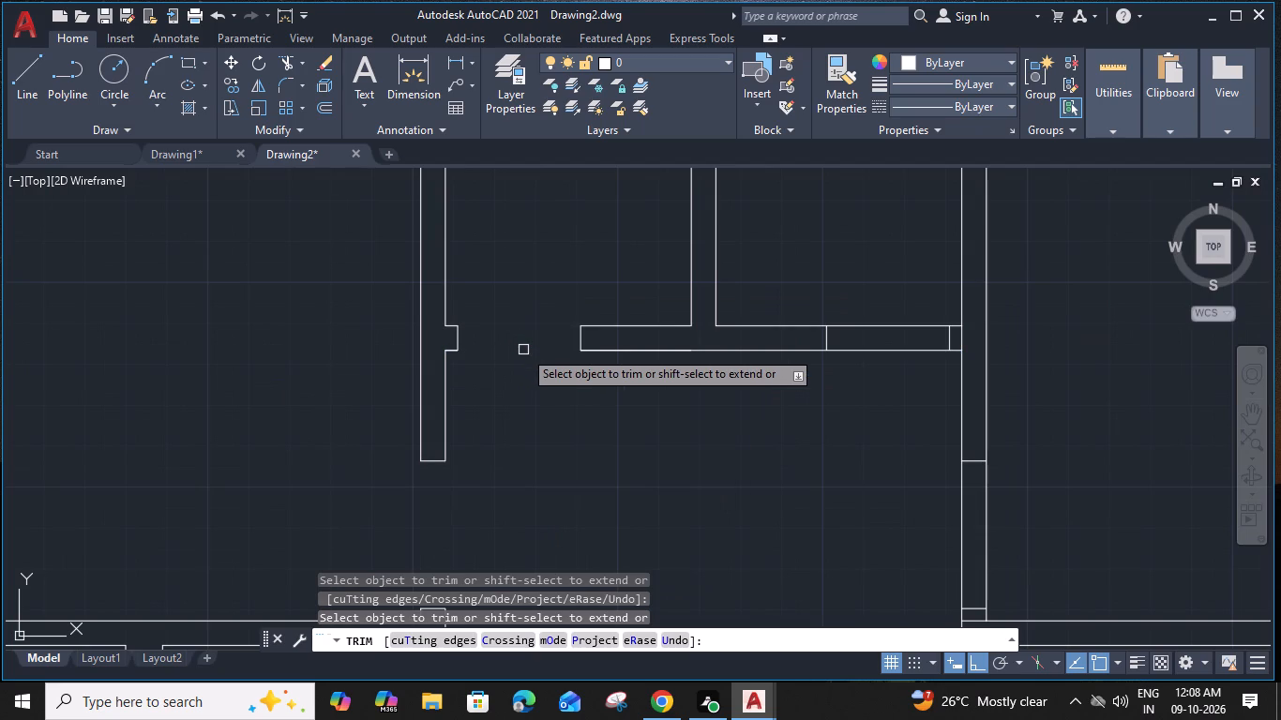
pyautogui.click(867, 346)
pyautogui.click(870, 326)
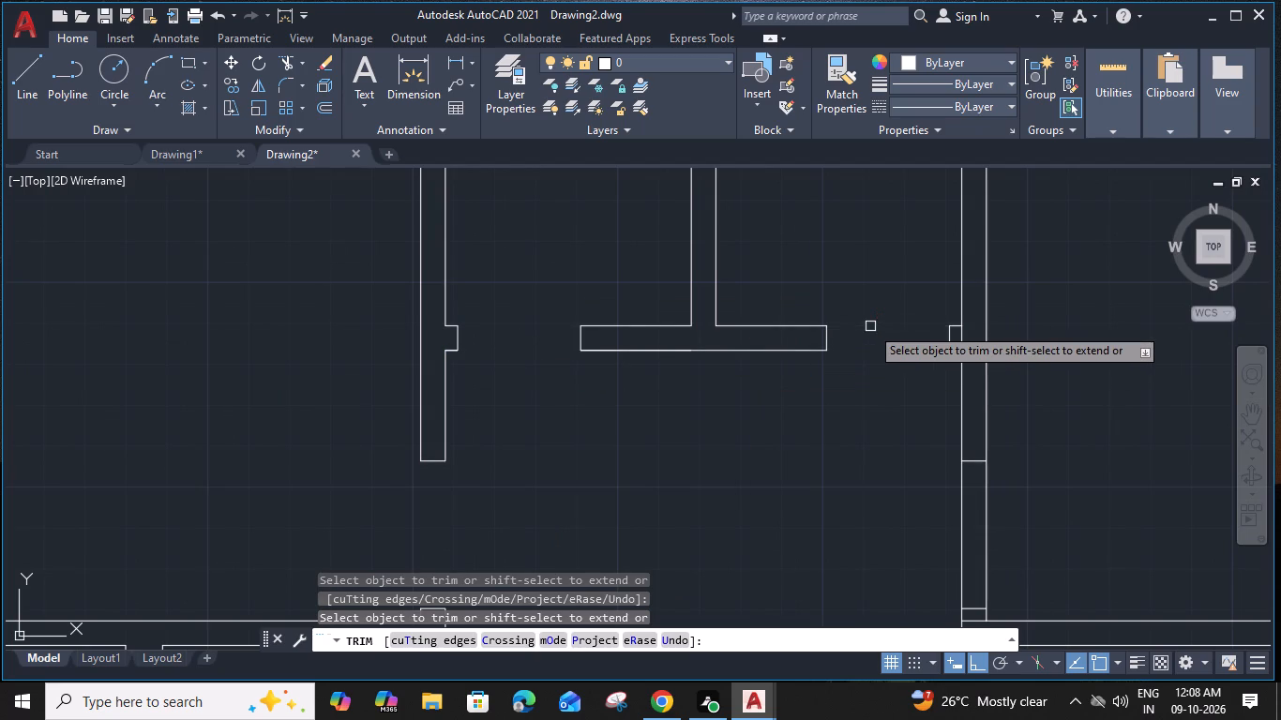
pyautogui.click(964, 336)
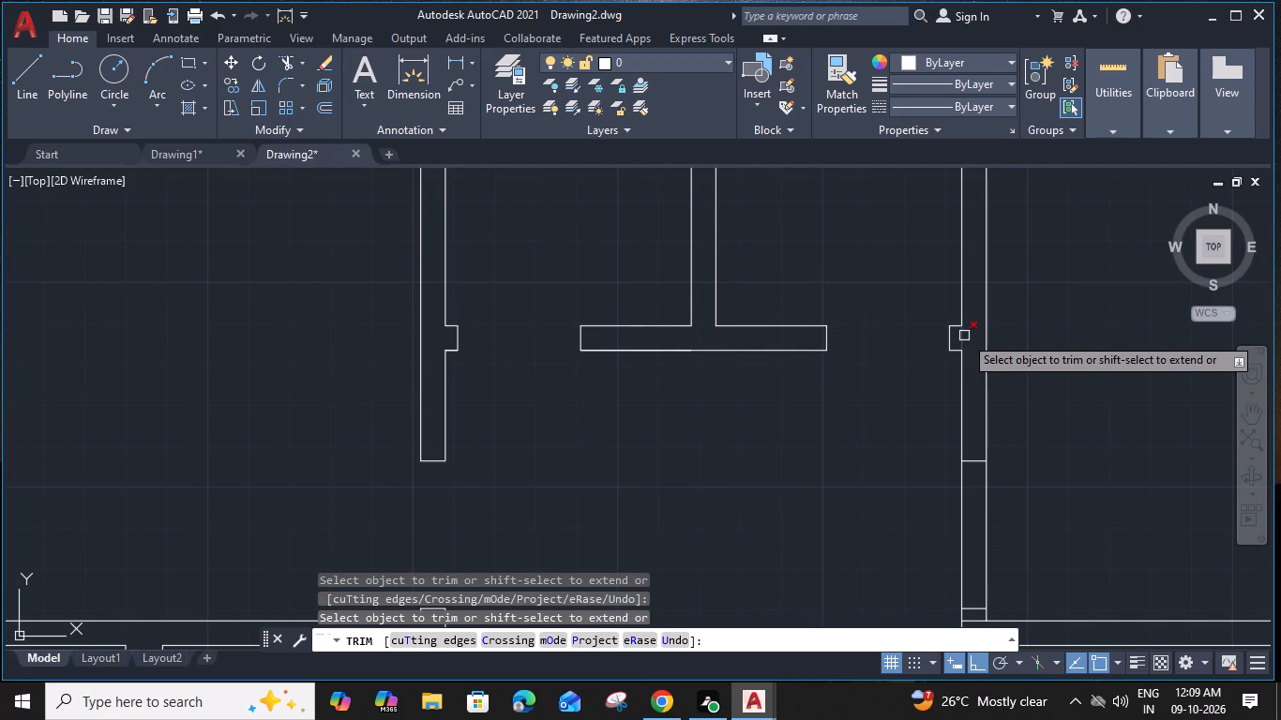
# Trim the corner junction line and both wall lines across the marked opening in the wall right of the central passage.
pyautogui.moveTo(778, 495); pyautogui.dragTo(610, 322, button='middle')
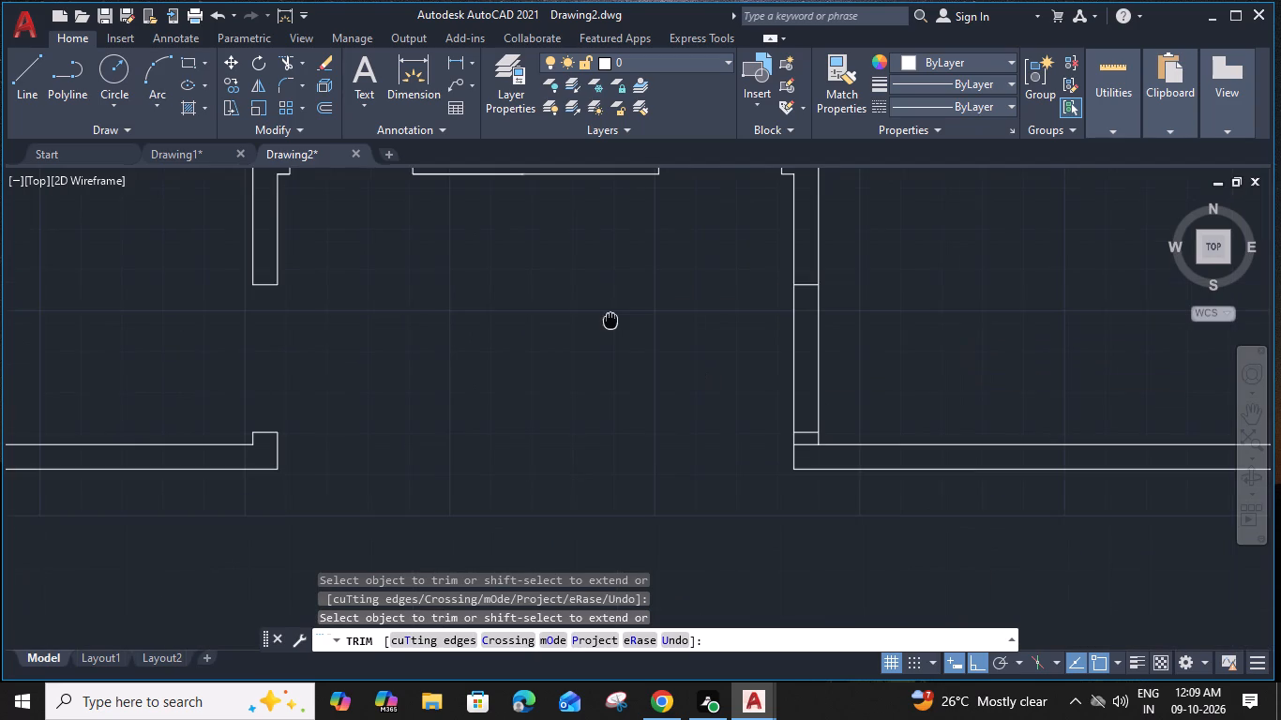
pyautogui.click(803, 451)
pyautogui.click(817, 381)
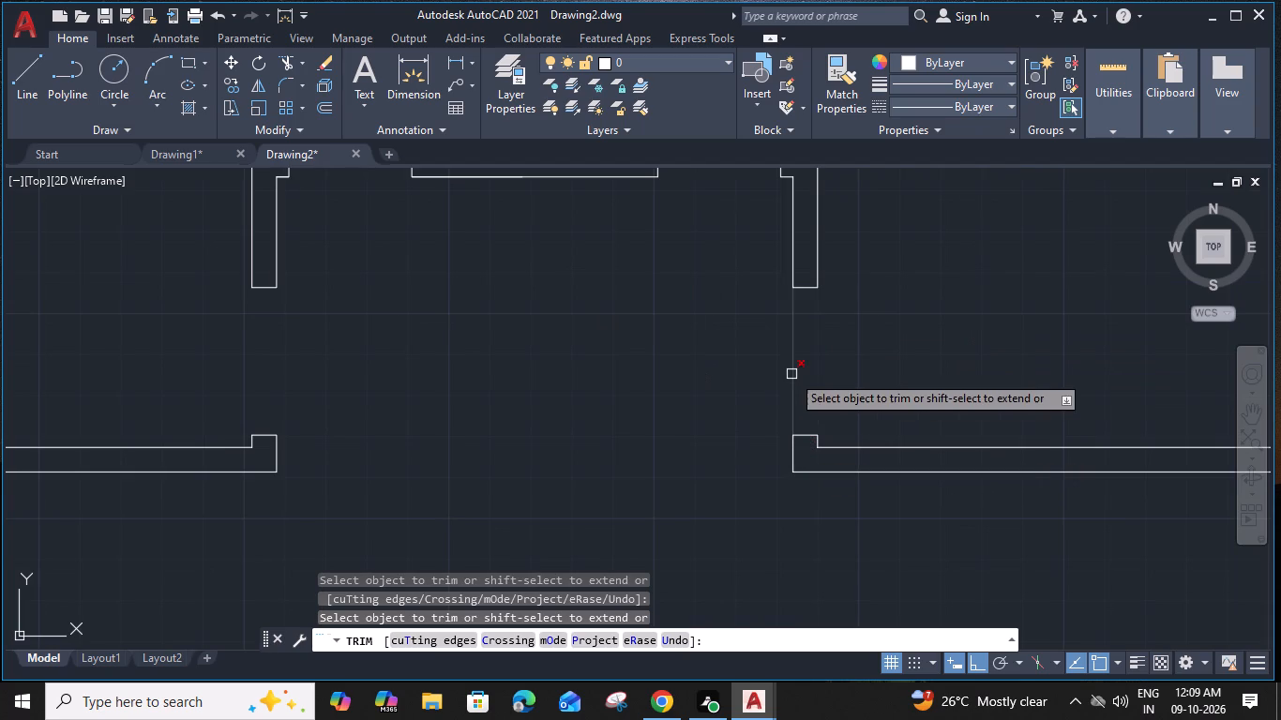
pyautogui.click(791, 374)
# Trim away the overlapping duplicate line along the lower edge of the T-shaped wall between the two small-room openings.
pyautogui.moveTo(675, 372); pyautogui.dragTo(680, 478, button='middle')
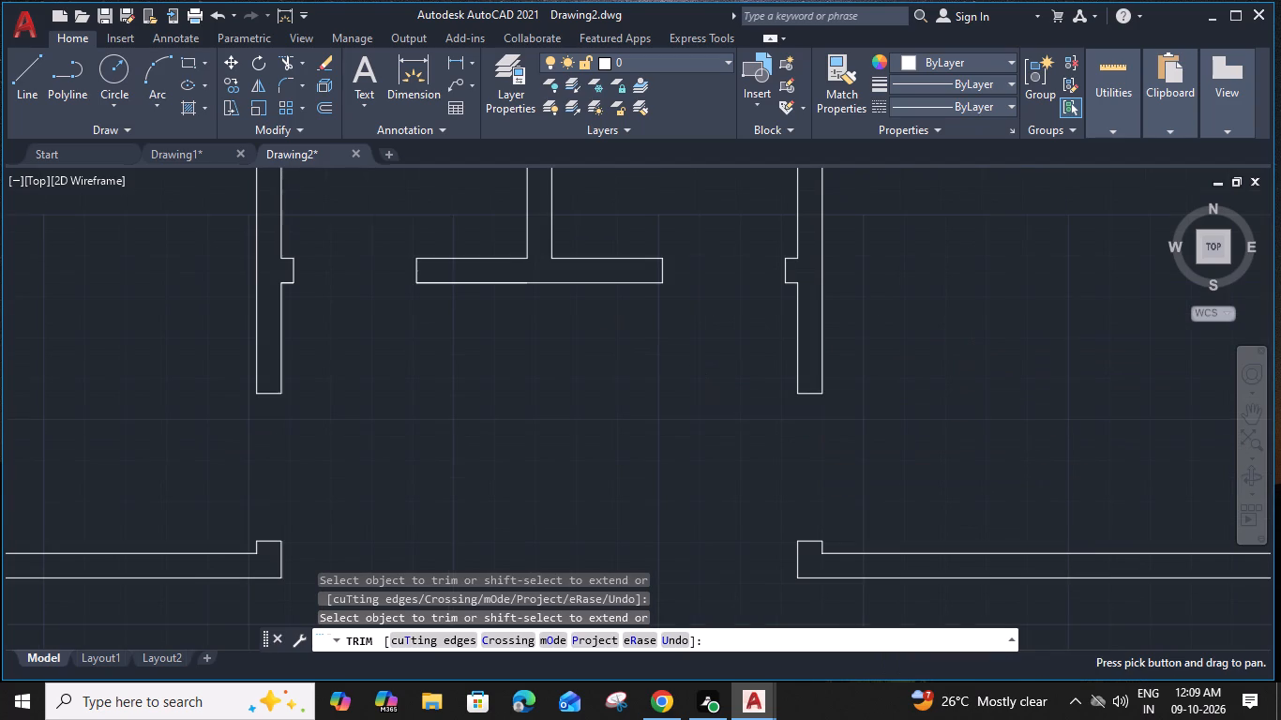
pyautogui.click(500, 281)
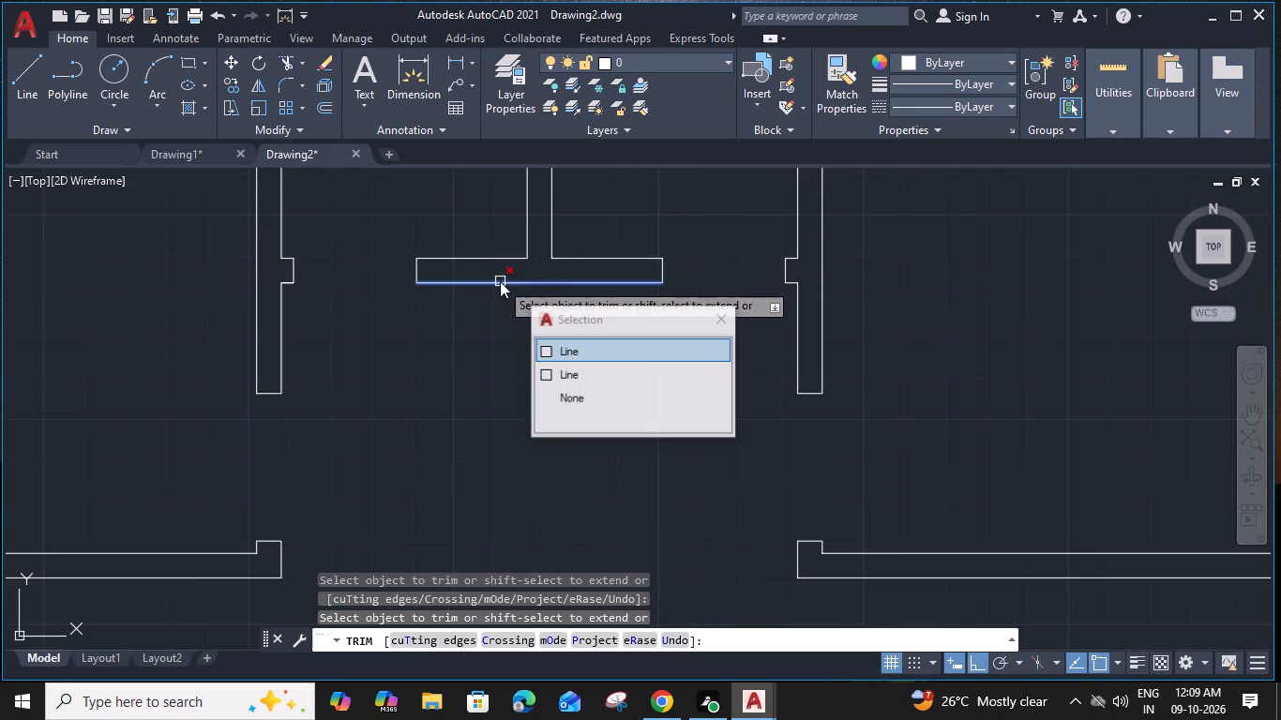
pyautogui.click(594, 373)
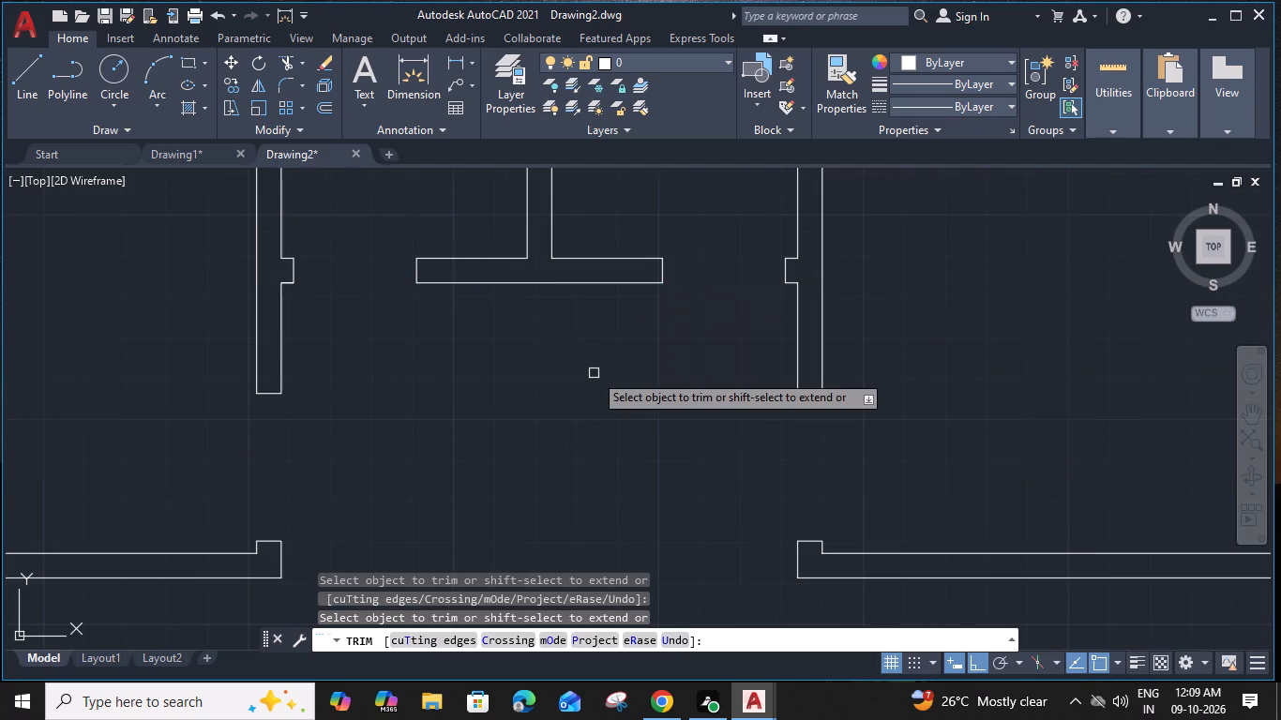
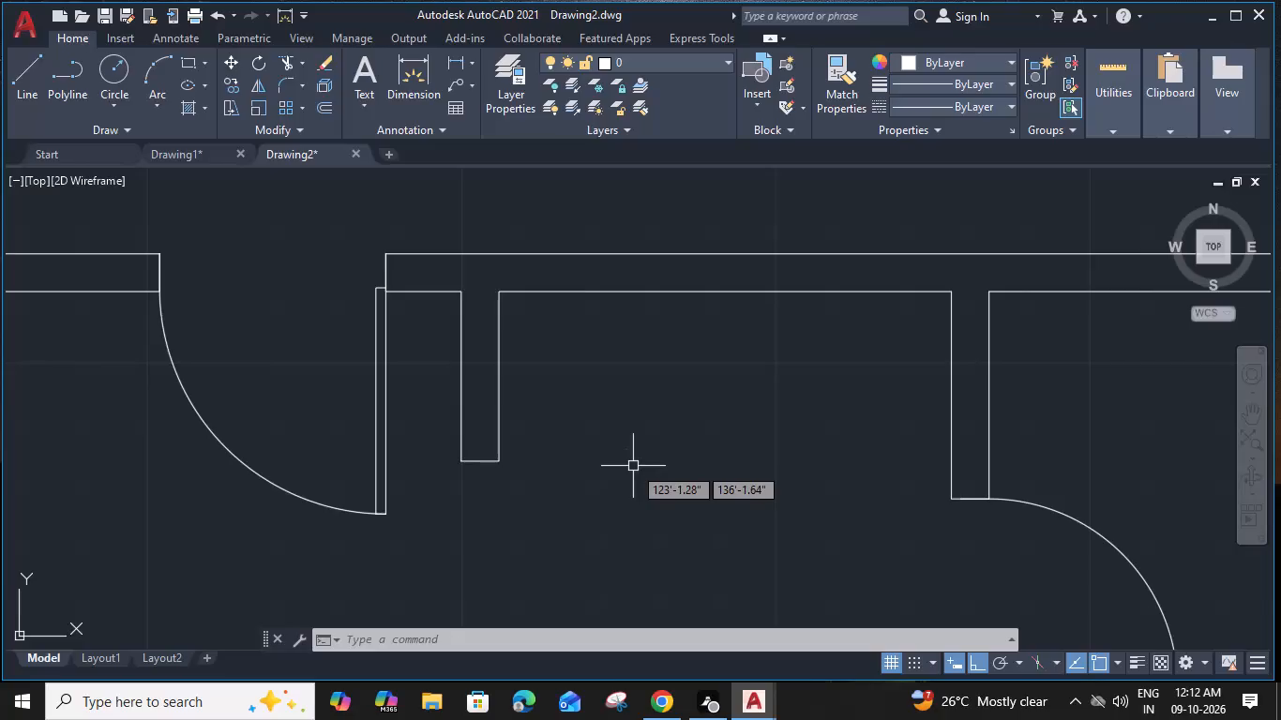
# Draw a vertical 3'-6" line in the dashed ACAD linetype across the small lobby's wall opening, between the wall-end midpoints.
pyautogui.scroll(-2, 633, 466)
pyautogui.moveTo(634, 461); pyautogui.dragTo(634, 345, button='middle')
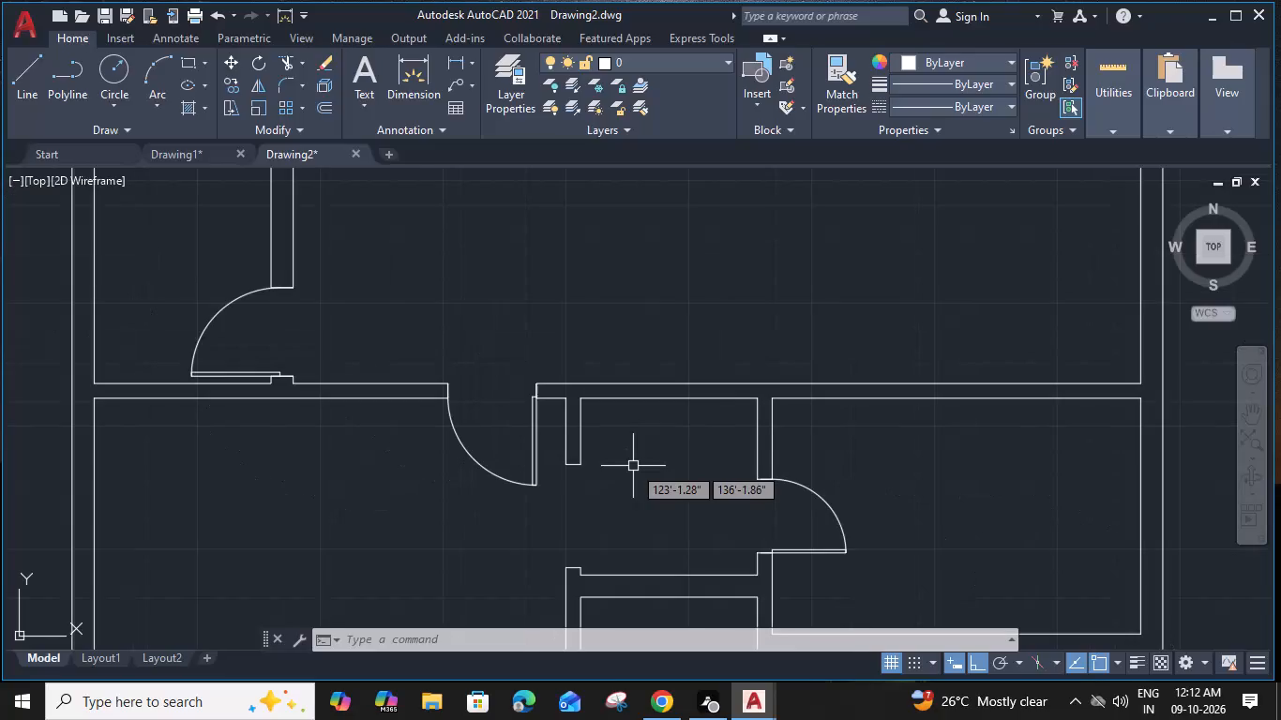
pyautogui.press('l')
pyautogui.press('space')
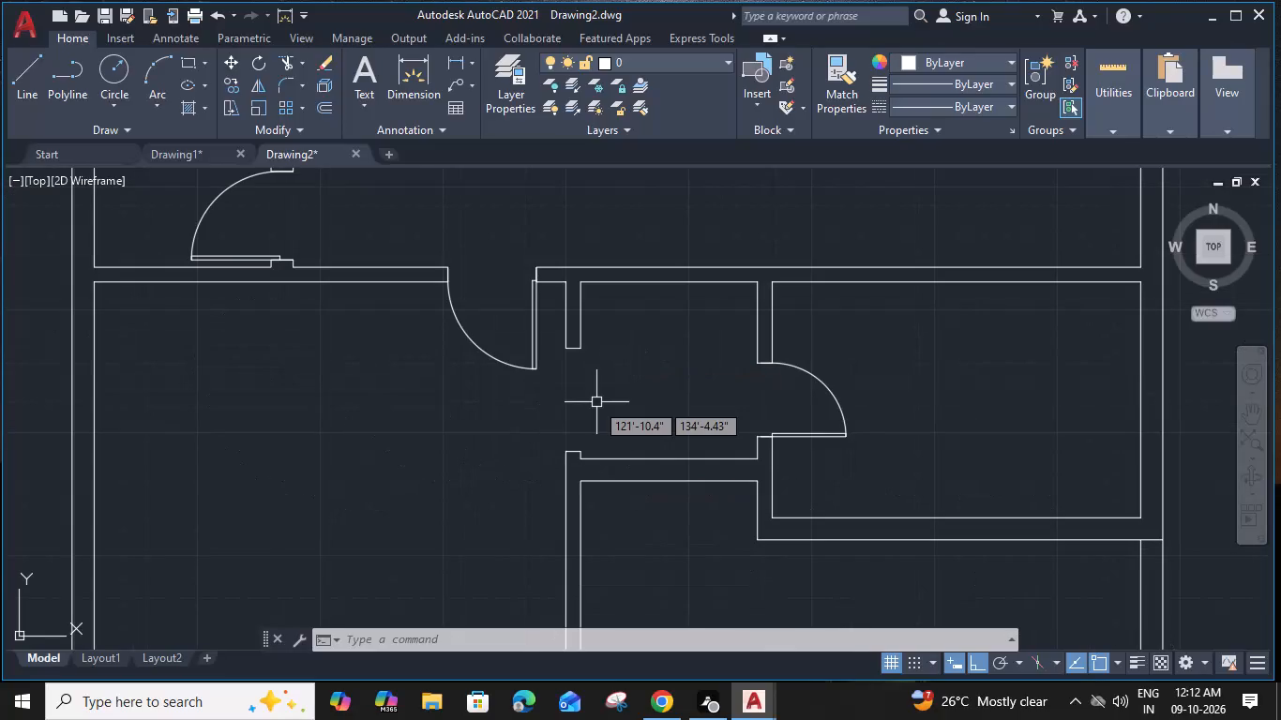
pyautogui.scroll(2, 575, 410)
pyautogui.click(989, 101)
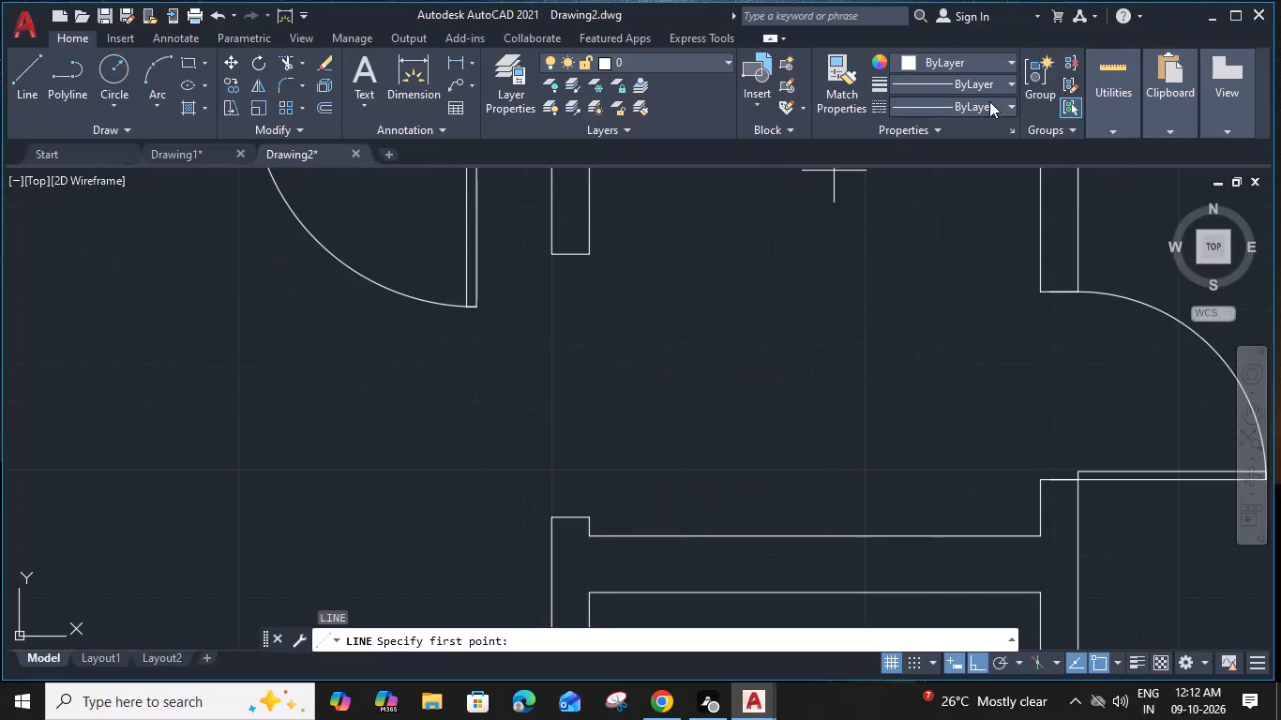
pyautogui.click(967, 176)
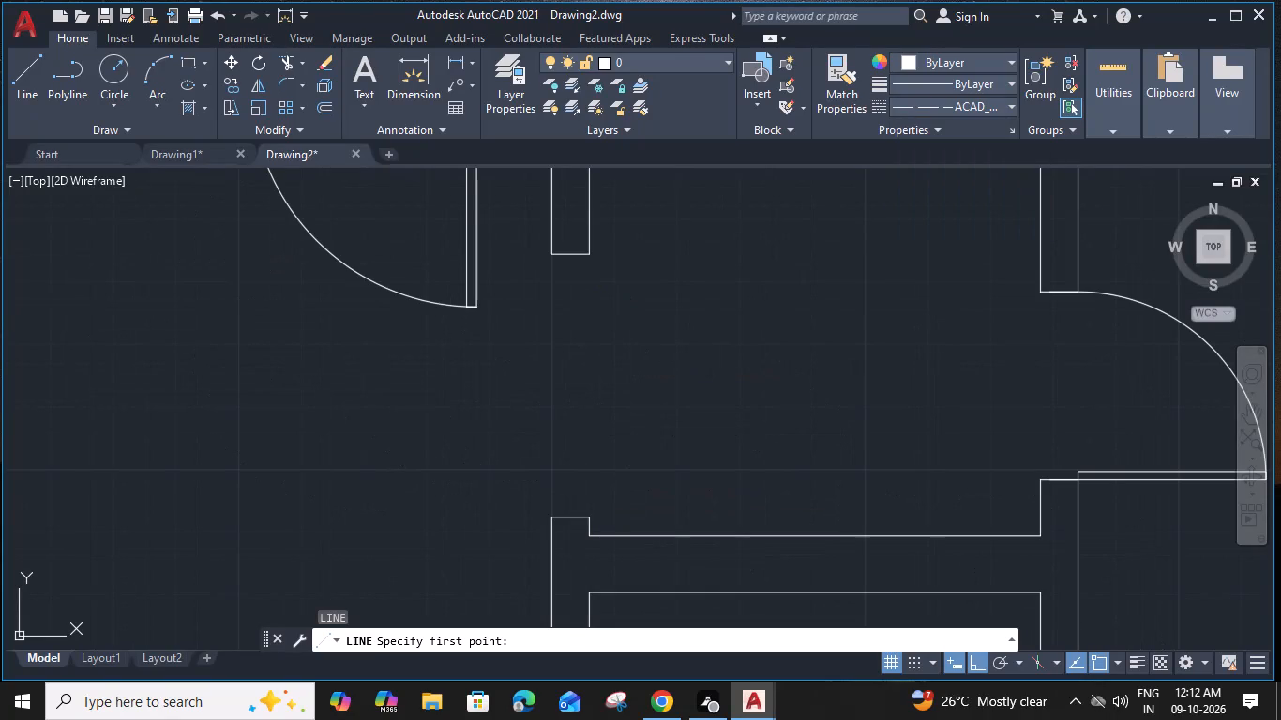
pyautogui.click(568, 257)
pyautogui.click(570, 516)
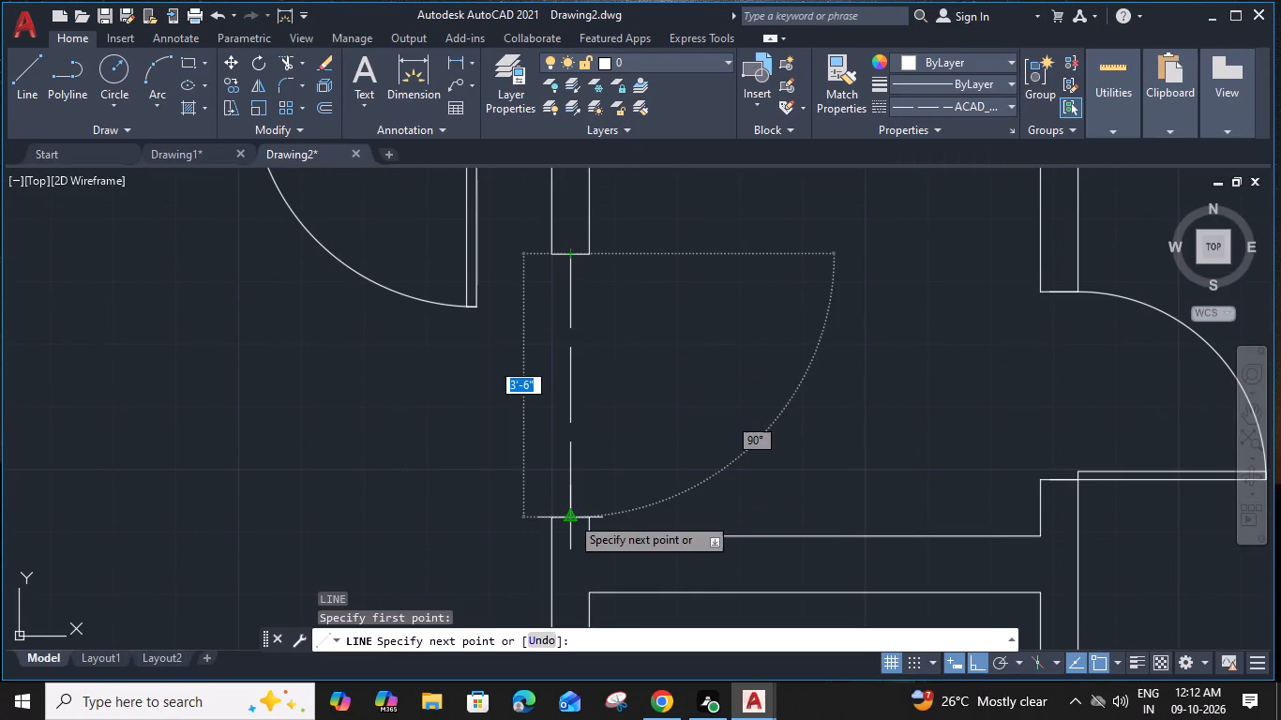
pyautogui.press('Escape')
# Examine the unfinished floor plan alongside the labelled plan's dining and staircase area.
pyautogui.scroll(-2, 764, 360)
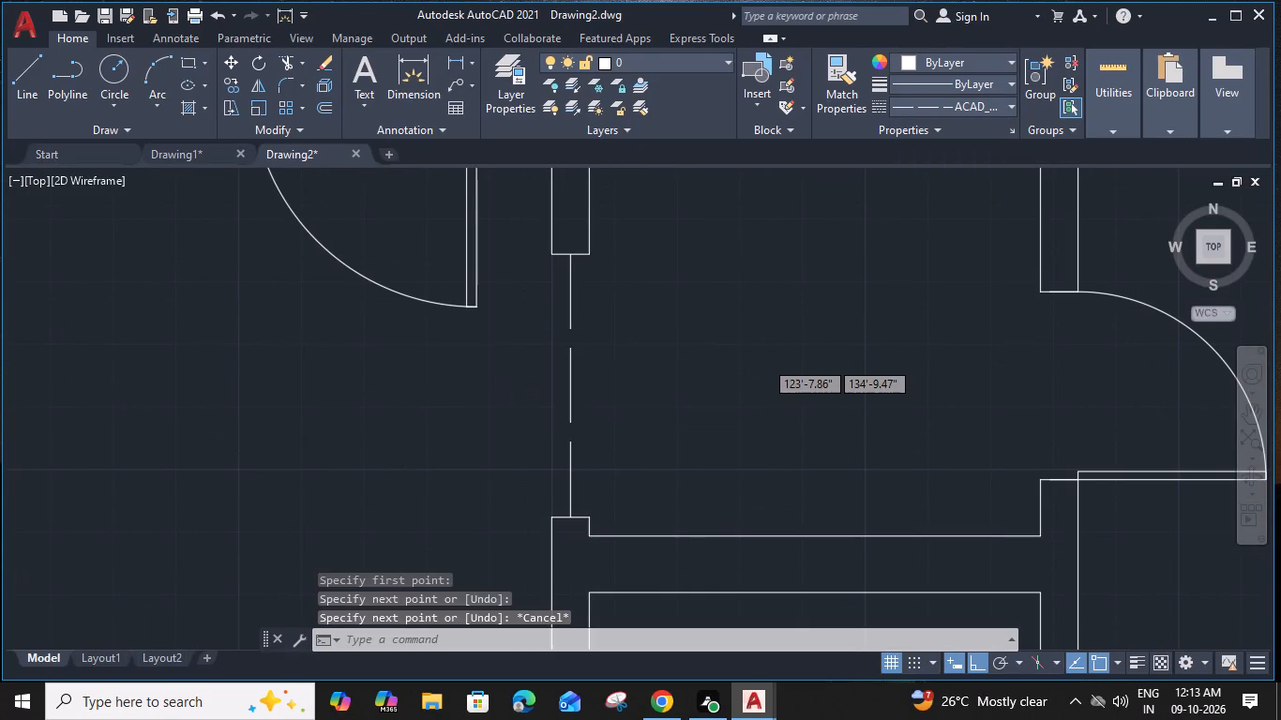
pyautogui.moveTo(766, 411); pyautogui.dragTo(752, 384, button='middle')
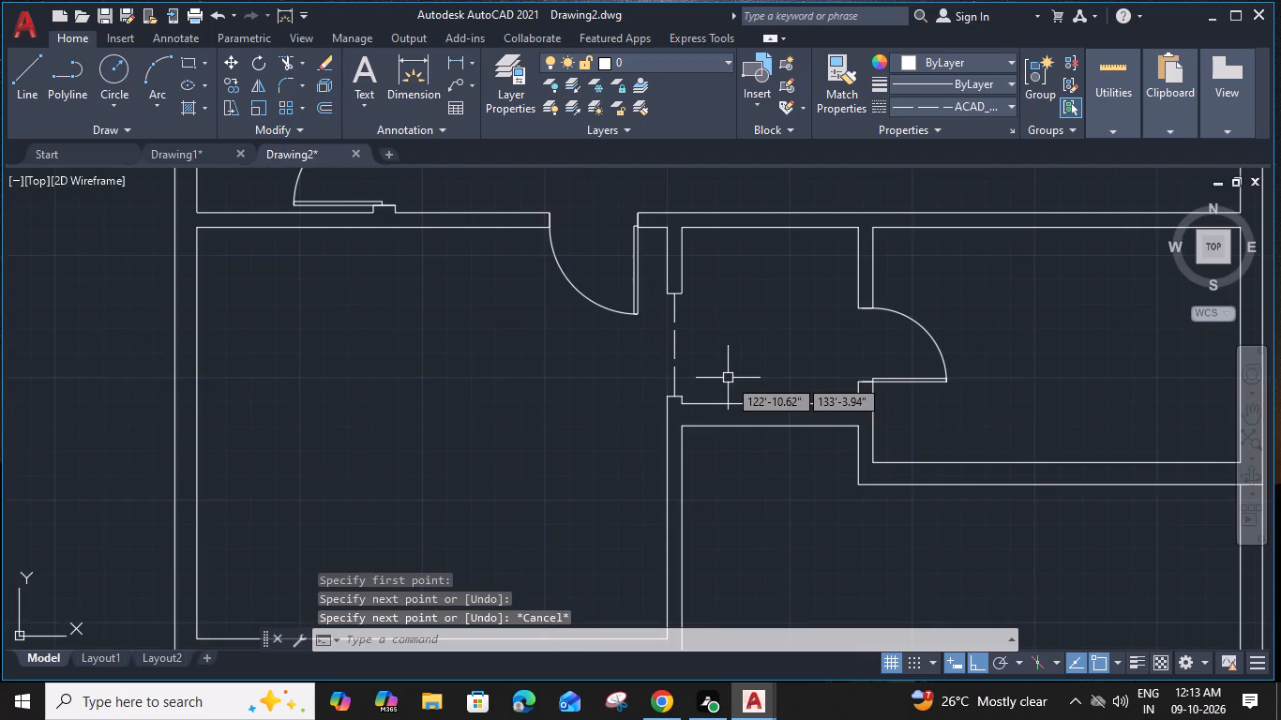
pyautogui.scroll(-1, 736, 373)
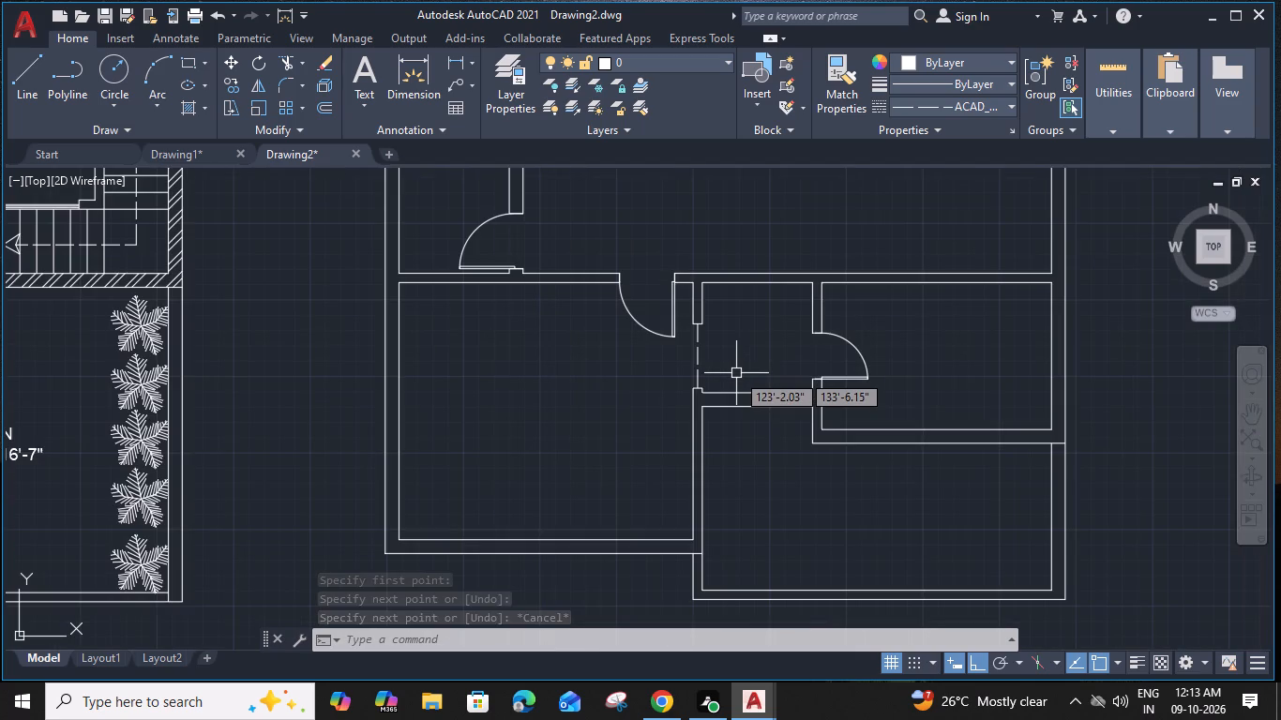
pyautogui.moveTo(735, 414); pyautogui.dragTo(629, 361, button='middle')
pyautogui.moveTo(663, 483); pyautogui.dragTo(592, 439, button='middle')
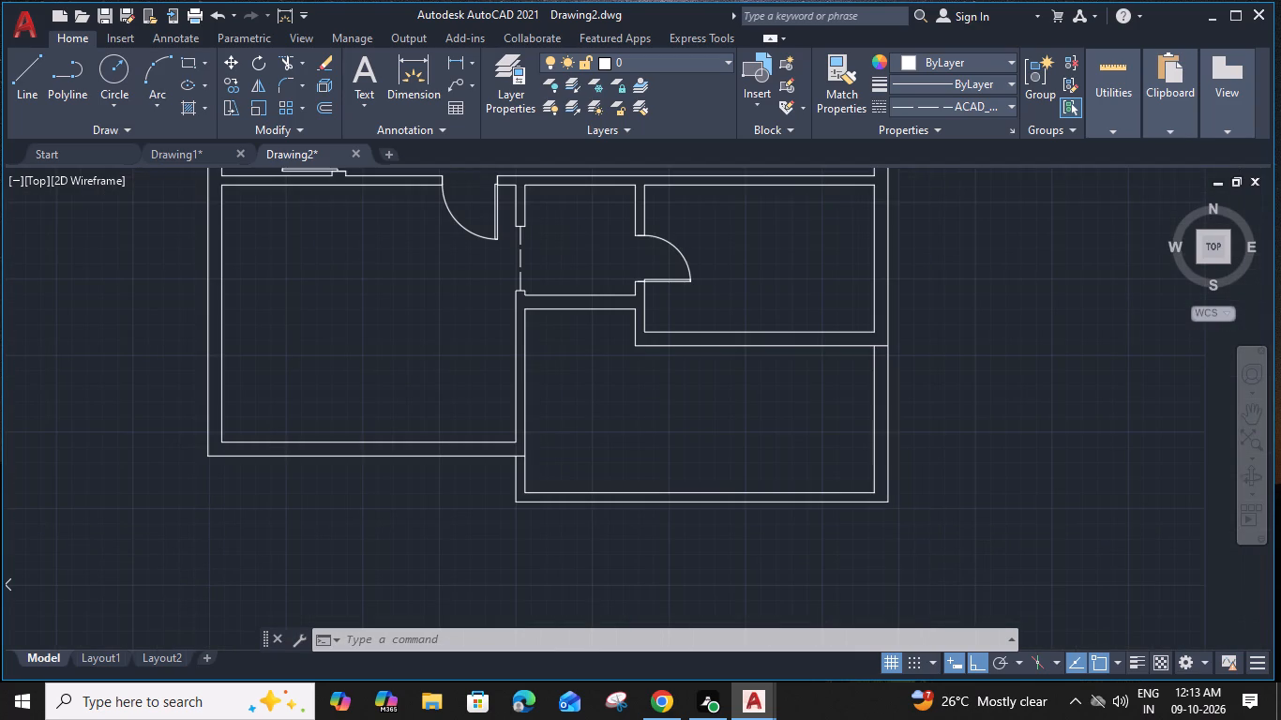
pyautogui.moveTo(729, 447); pyautogui.dragTo(705, 480, button='middle')
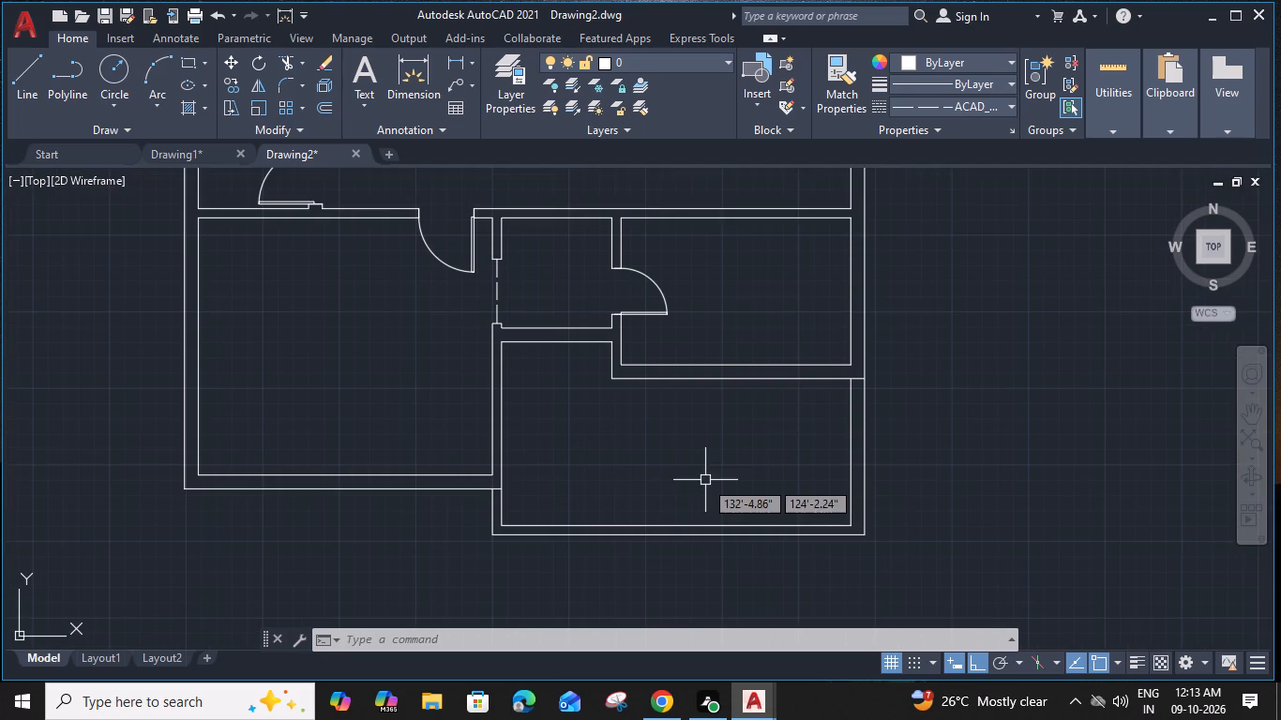
pyautogui.moveTo(753, 360); pyautogui.dragTo(718, 615, button='middle')
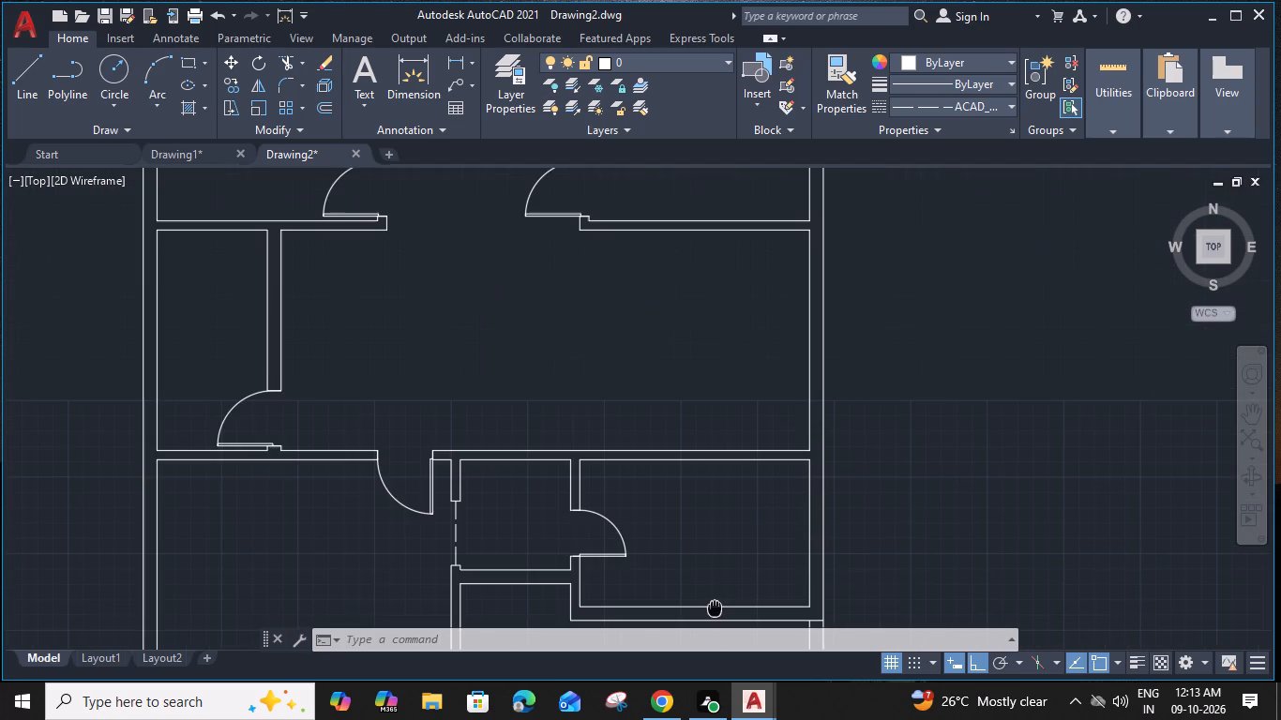
pyautogui.scroll(-2, 675, 378)
pyautogui.moveTo(401, 411); pyautogui.dragTo(595, 352, button='middle')
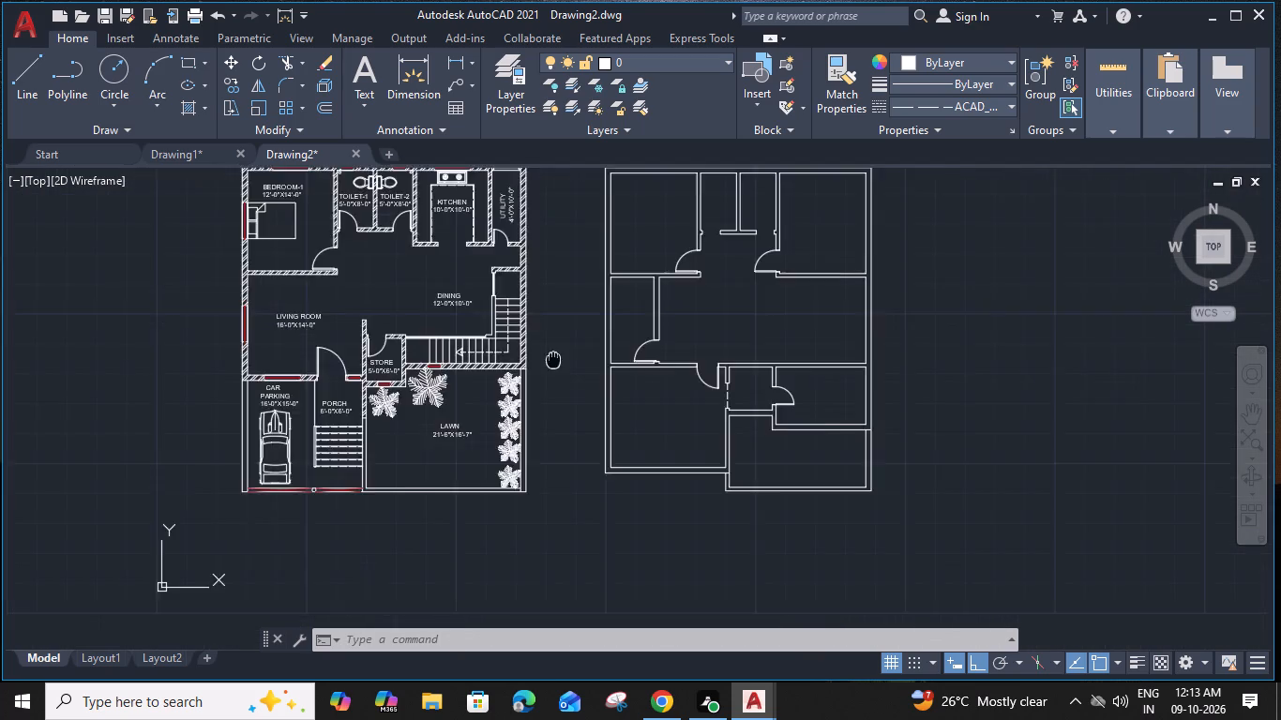
pyautogui.moveTo(595, 352); pyautogui.dragTo(618, 350, button='middle')
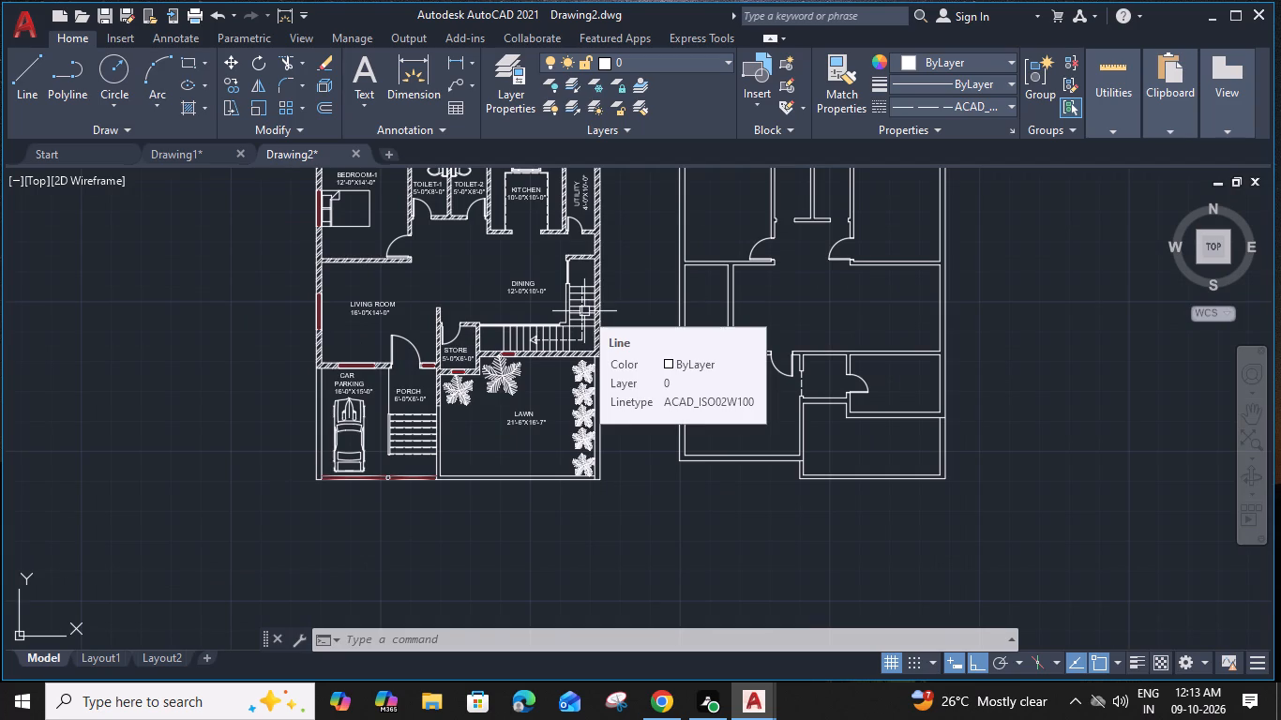
pyautogui.scroll(1, 584, 311)
pyautogui.moveTo(731, 300); pyautogui.dragTo(696, 306, button='middle')
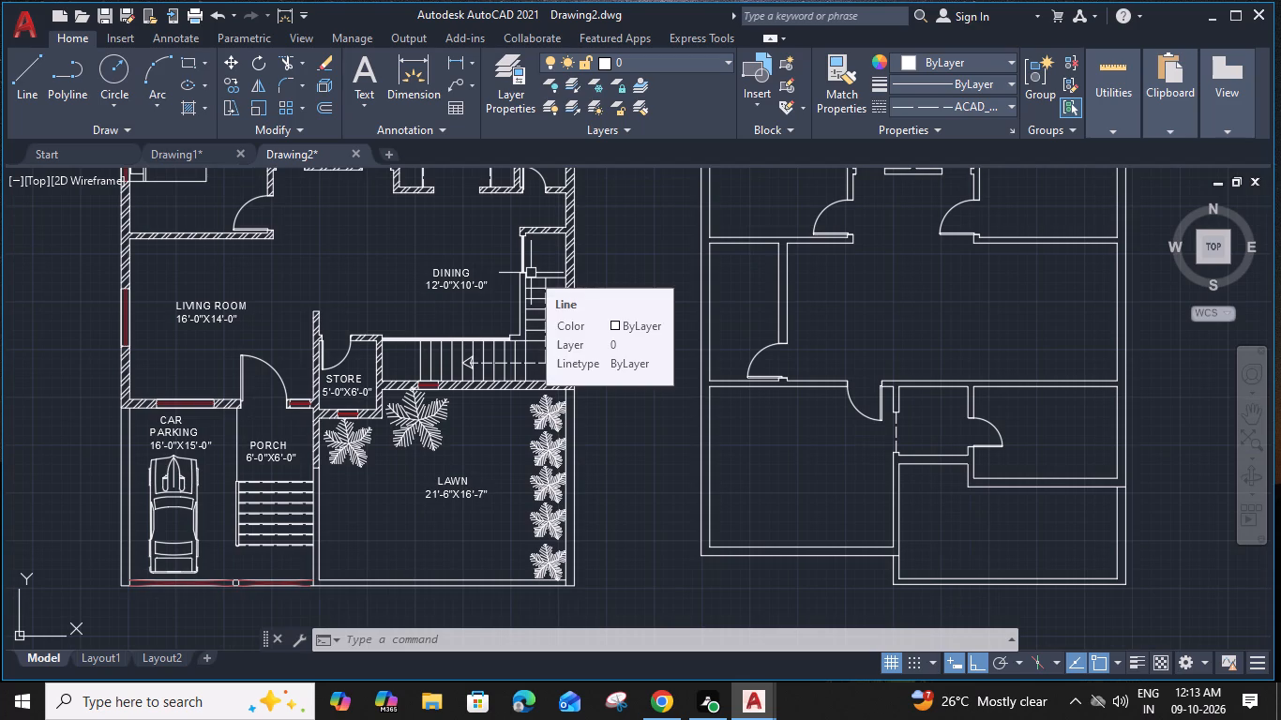
pyautogui.moveTo(825, 277); pyautogui.dragTo(580, 270, button='middle')
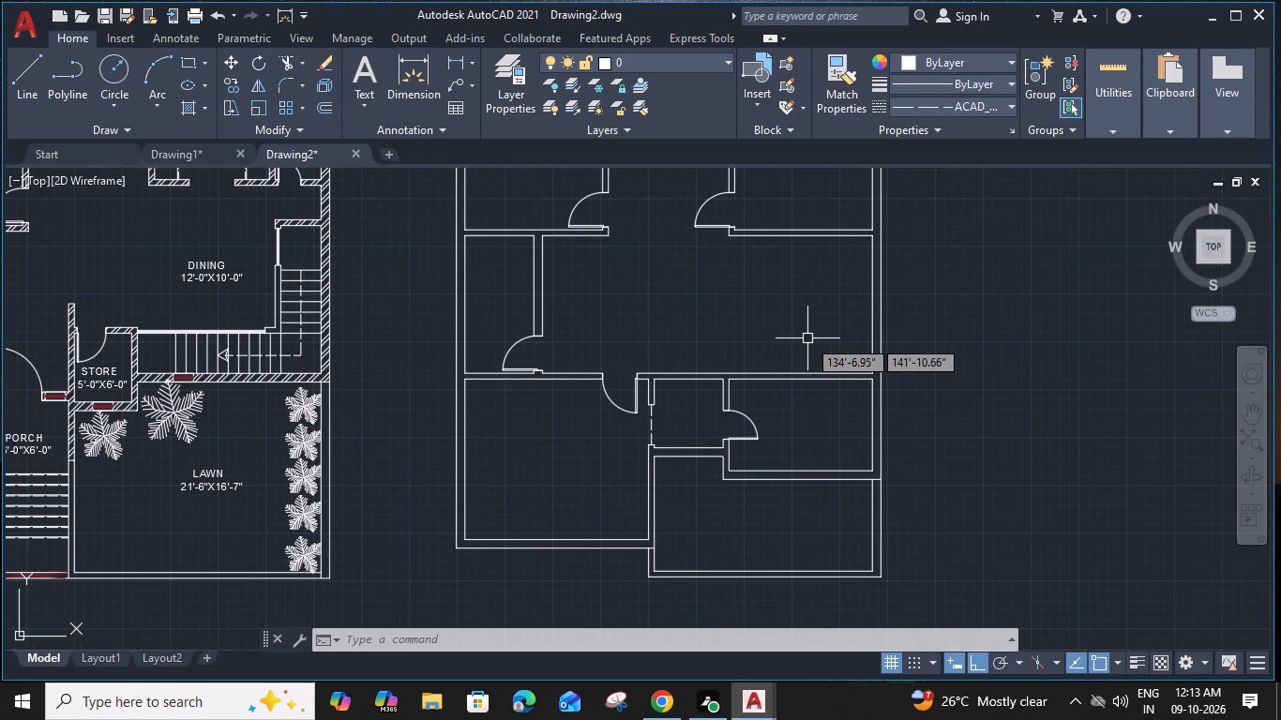
# Start offsetting the inner face line of the large central room's east wall.
pyautogui.click(872, 322)
pyautogui.write('o')
pyautogui.press('space')
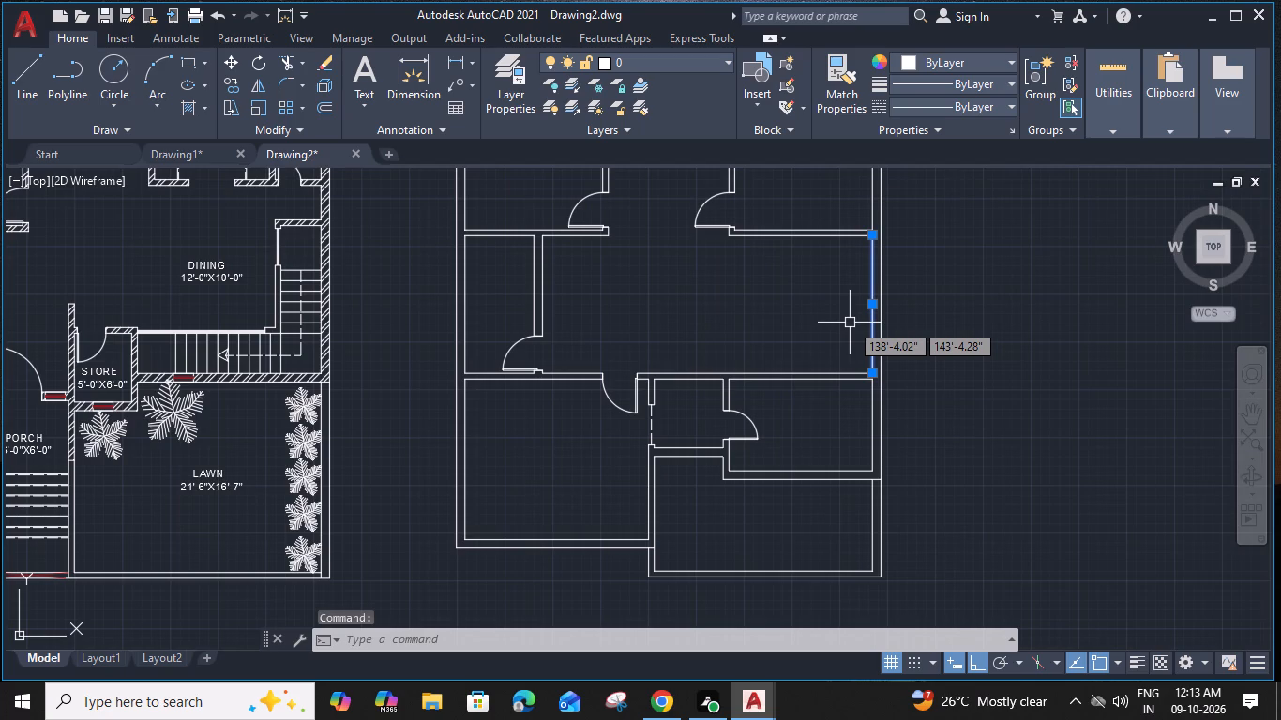
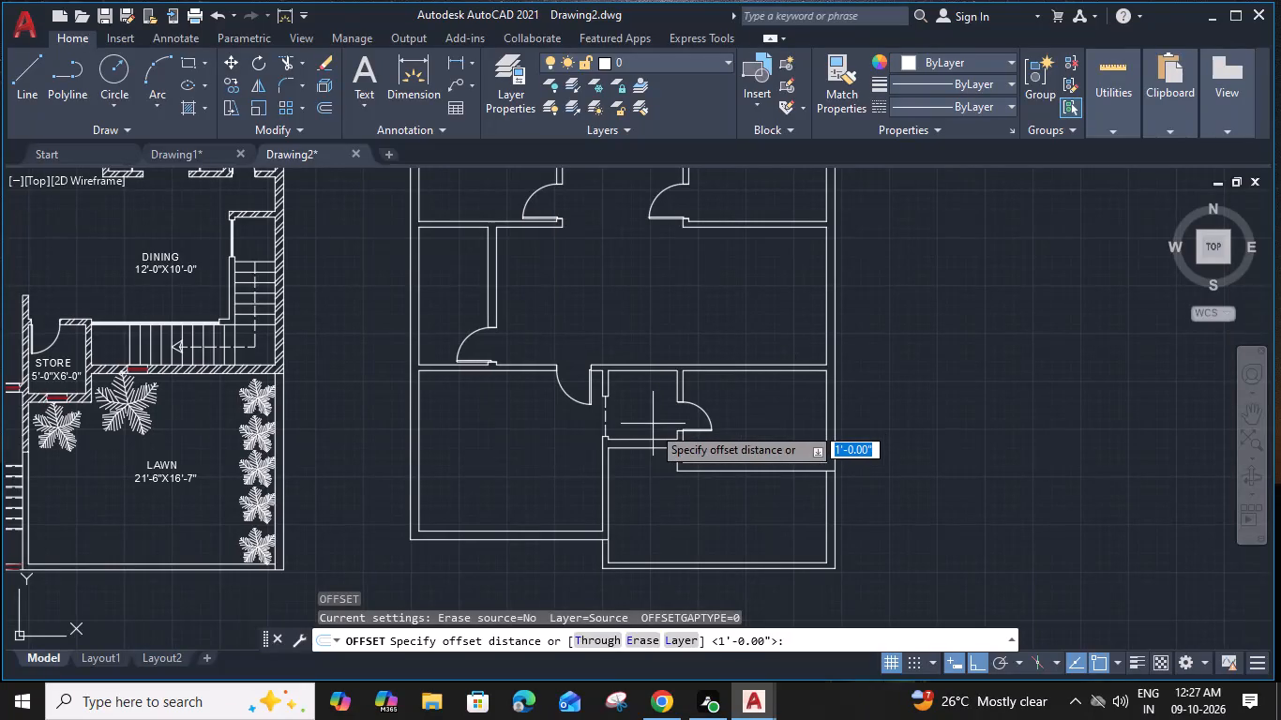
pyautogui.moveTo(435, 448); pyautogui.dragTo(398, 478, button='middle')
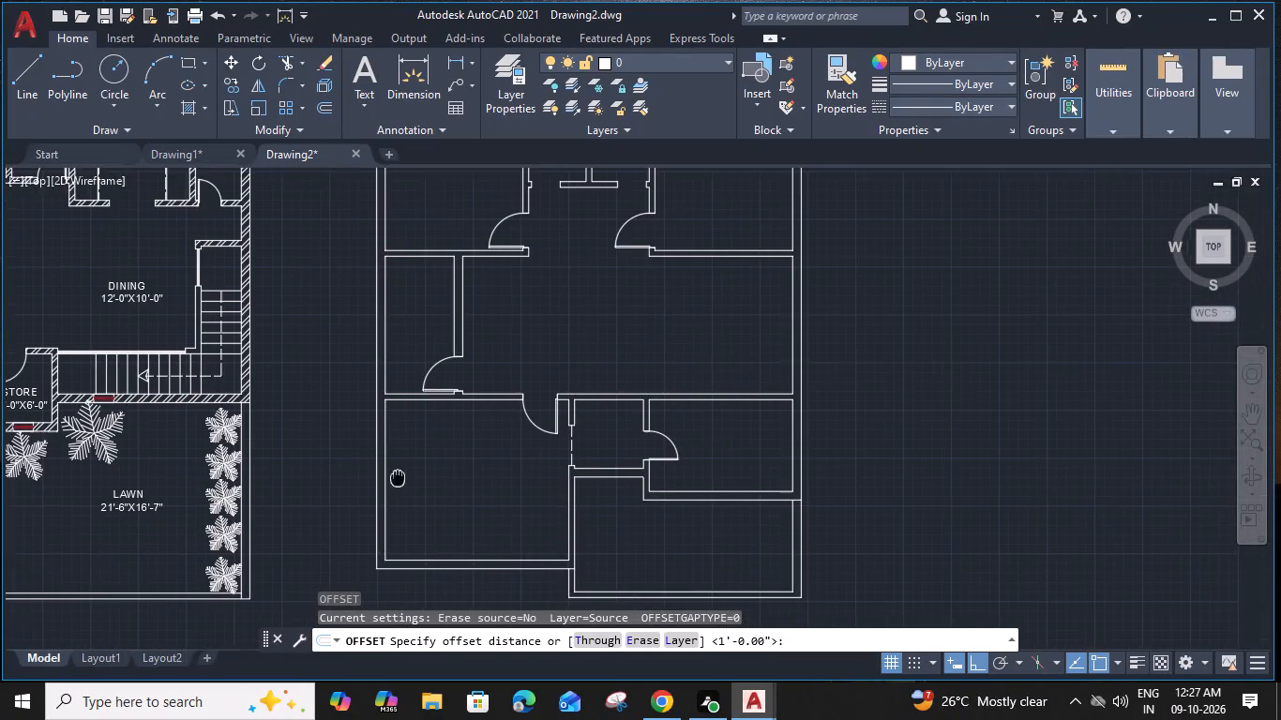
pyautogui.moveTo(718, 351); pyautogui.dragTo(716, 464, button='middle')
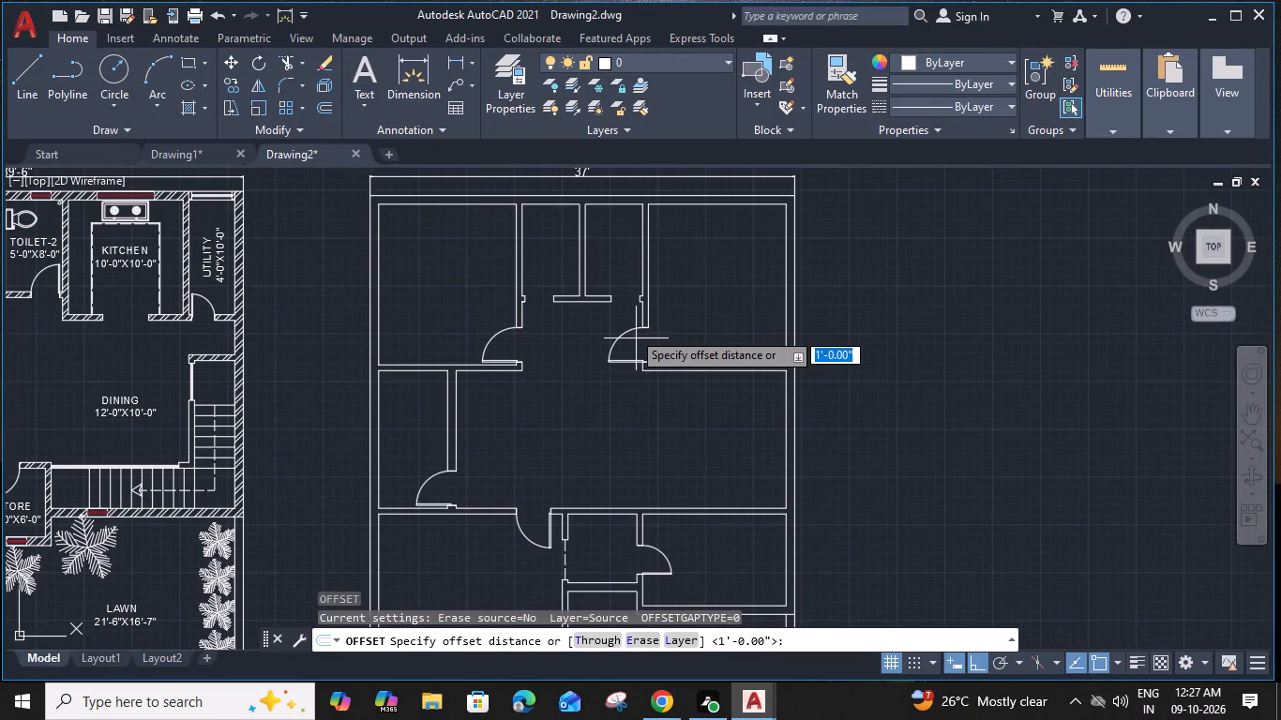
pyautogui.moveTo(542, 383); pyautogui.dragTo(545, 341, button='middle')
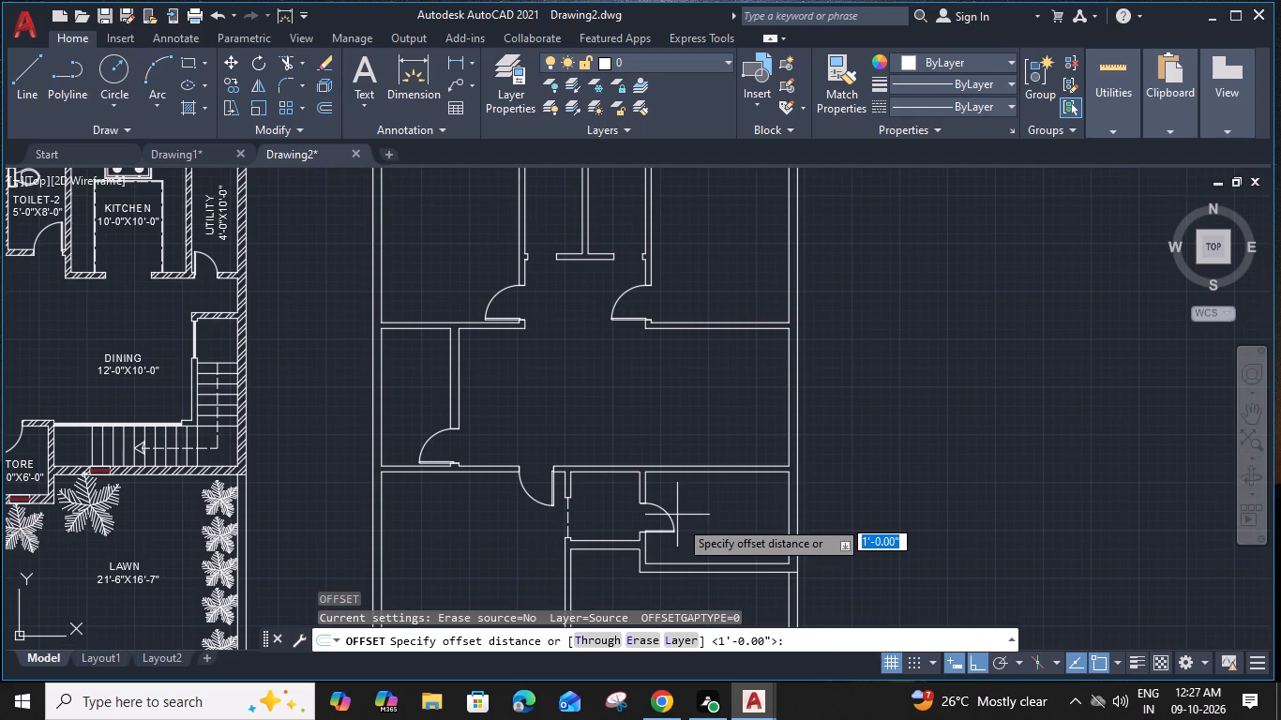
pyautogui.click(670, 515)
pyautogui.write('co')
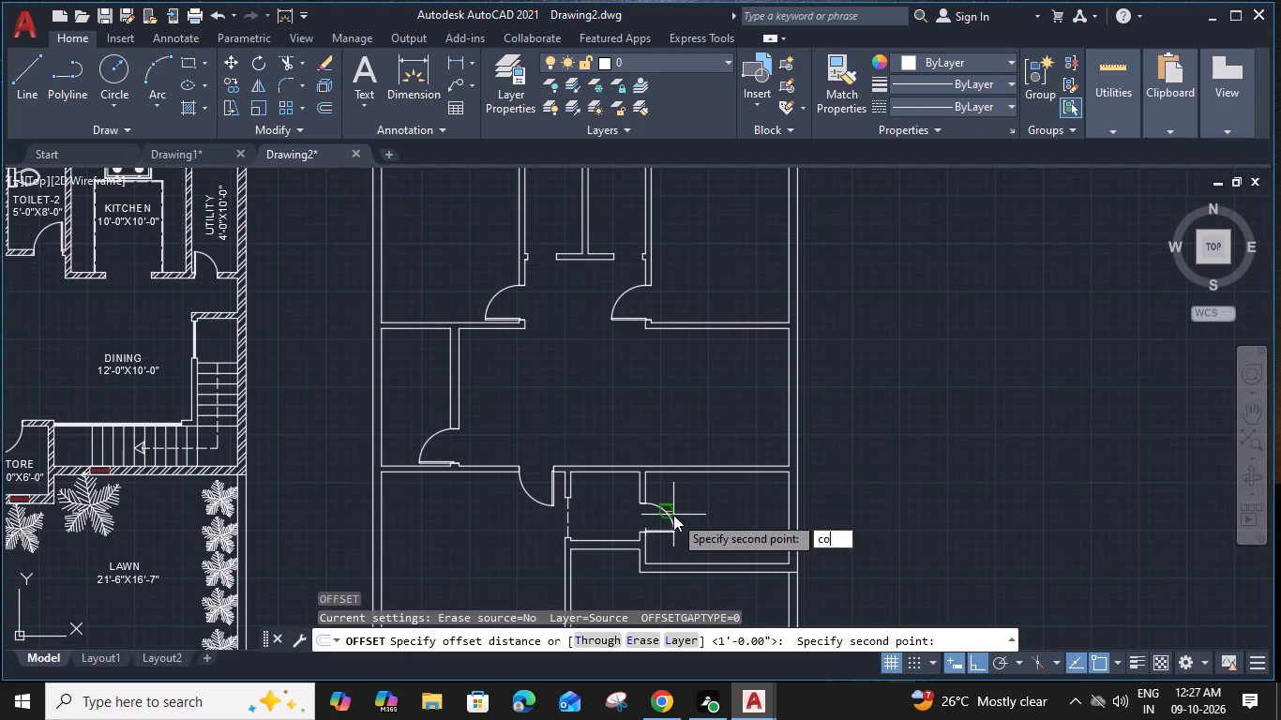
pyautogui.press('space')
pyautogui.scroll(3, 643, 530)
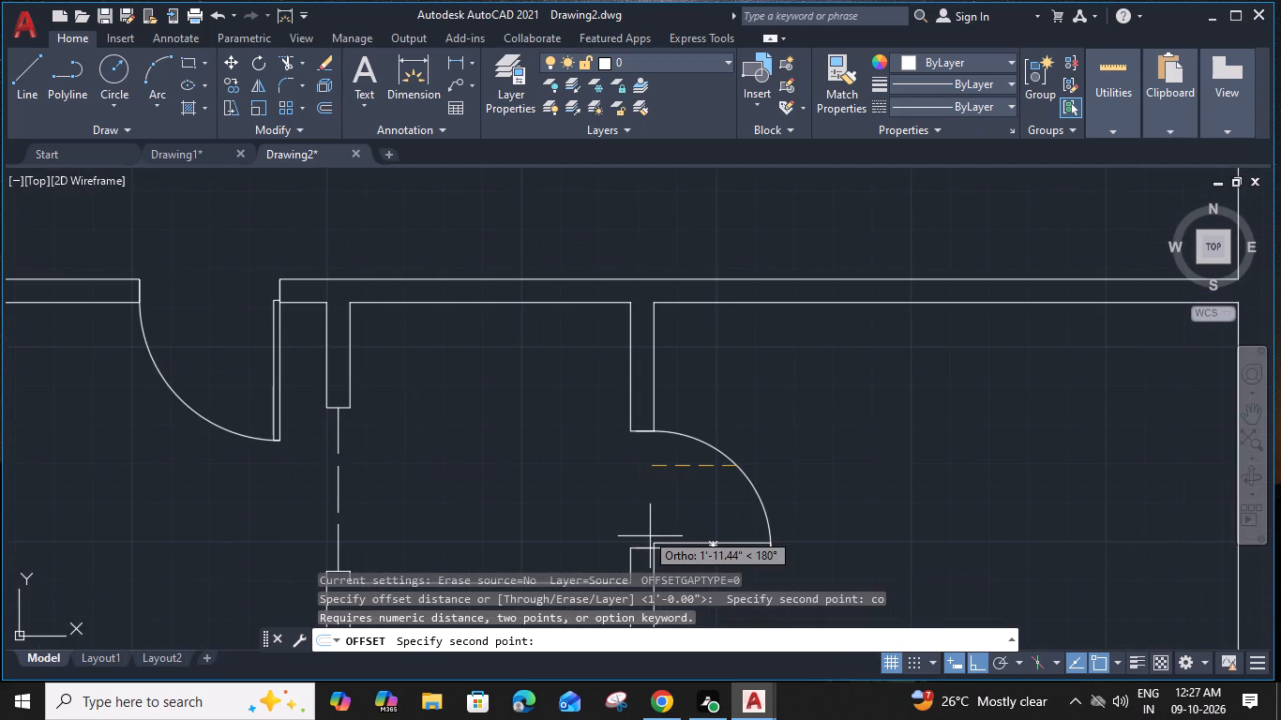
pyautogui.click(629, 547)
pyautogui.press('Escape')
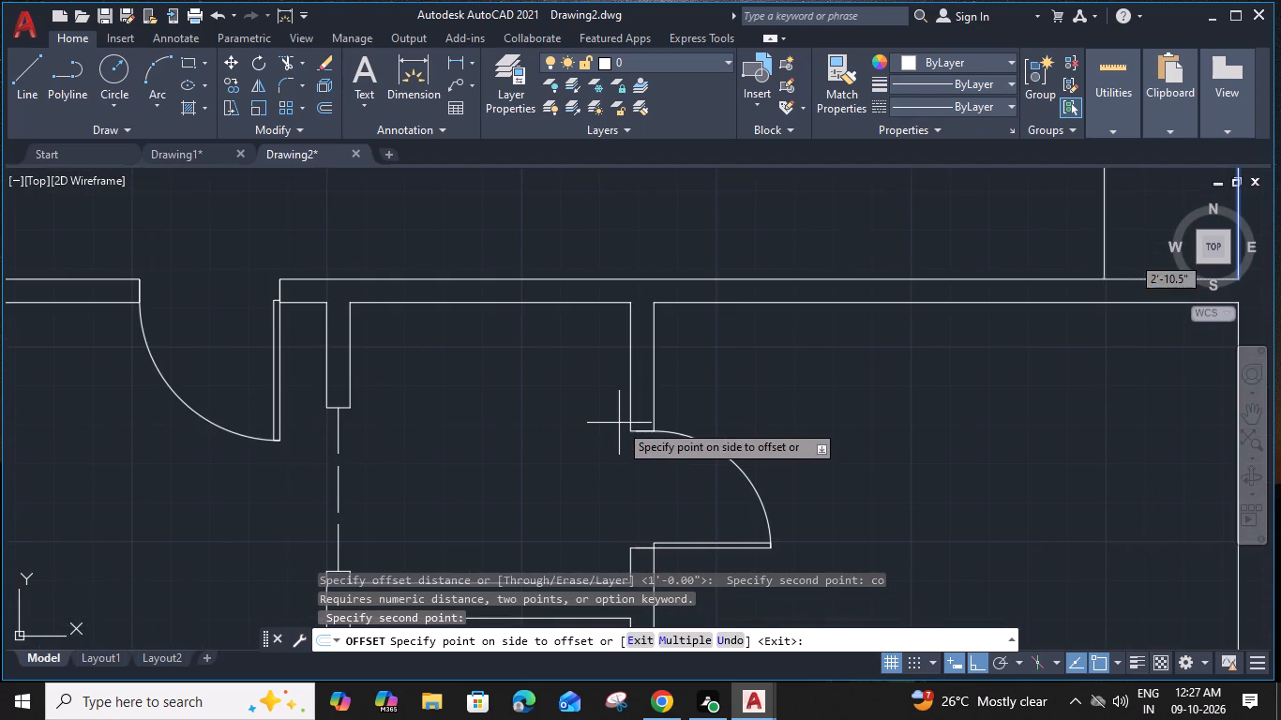
# Copy the small east room's door to the wall stub at the eastern narrow upper room's opening in the second plan.
pyautogui.click(746, 472)
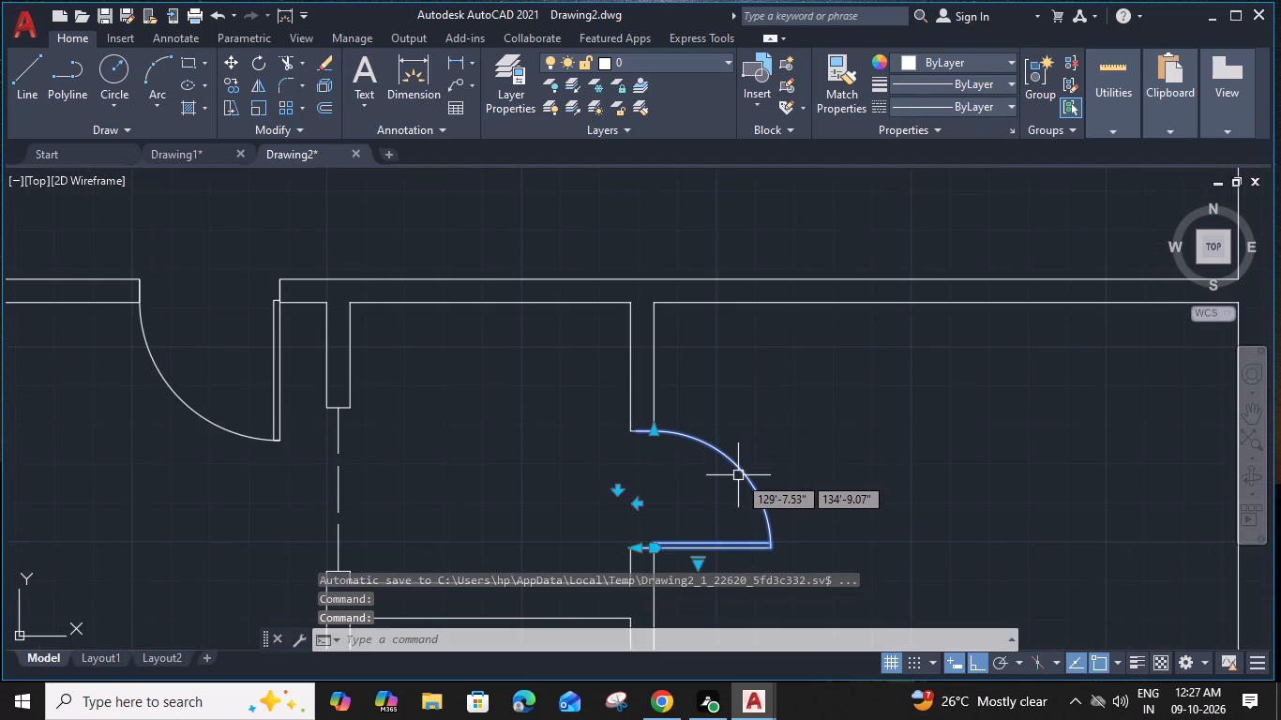
pyautogui.write('co')
pyautogui.press('space')
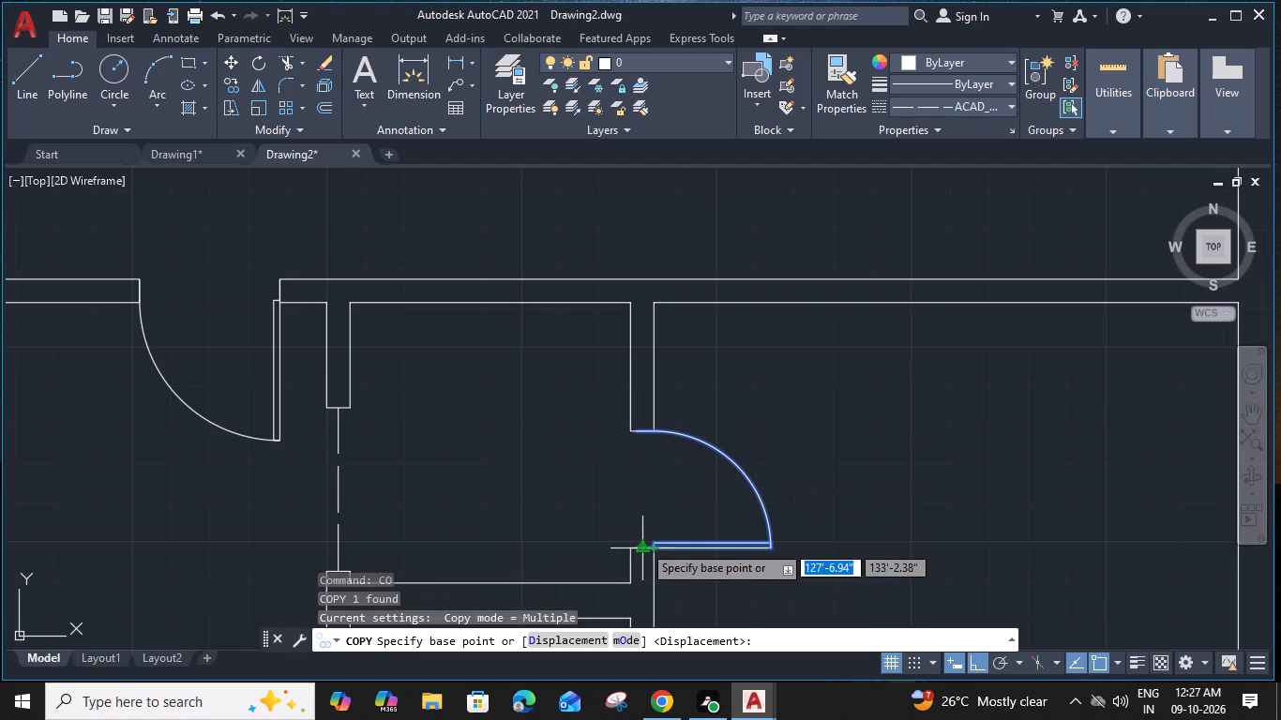
pyautogui.click(625, 547)
pyautogui.scroll(-2, 621, 526)
pyautogui.moveTo(566, 298); pyautogui.dragTo(631, 547, button='middle')
pyautogui.moveTo(631, 547); pyautogui.dragTo(605, 590, button='middle')
pyautogui.scroll(3, 653, 434)
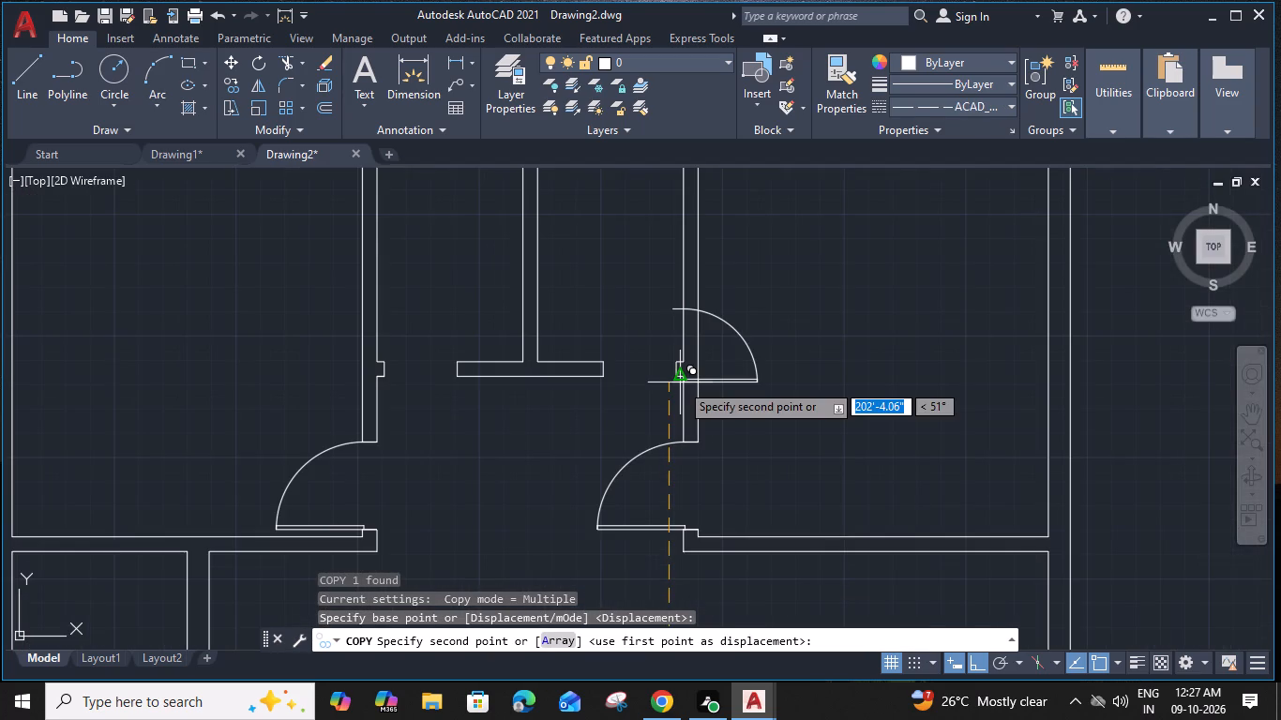
pyautogui.click(677, 376)
pyautogui.press('Escape')
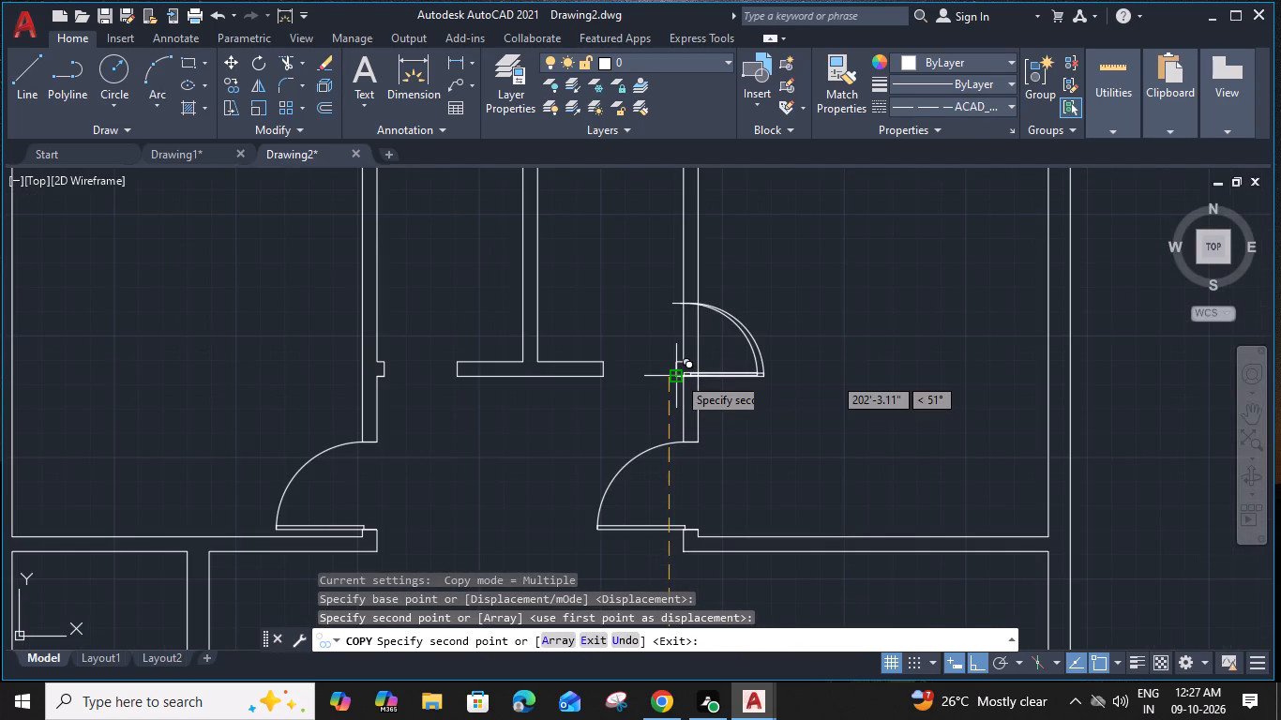
# Rotate the copied door 90° counterclockwise so its leaf runs north along the narrow room's east wall.
pyautogui.click(729, 373)
pyautogui.write('ro')
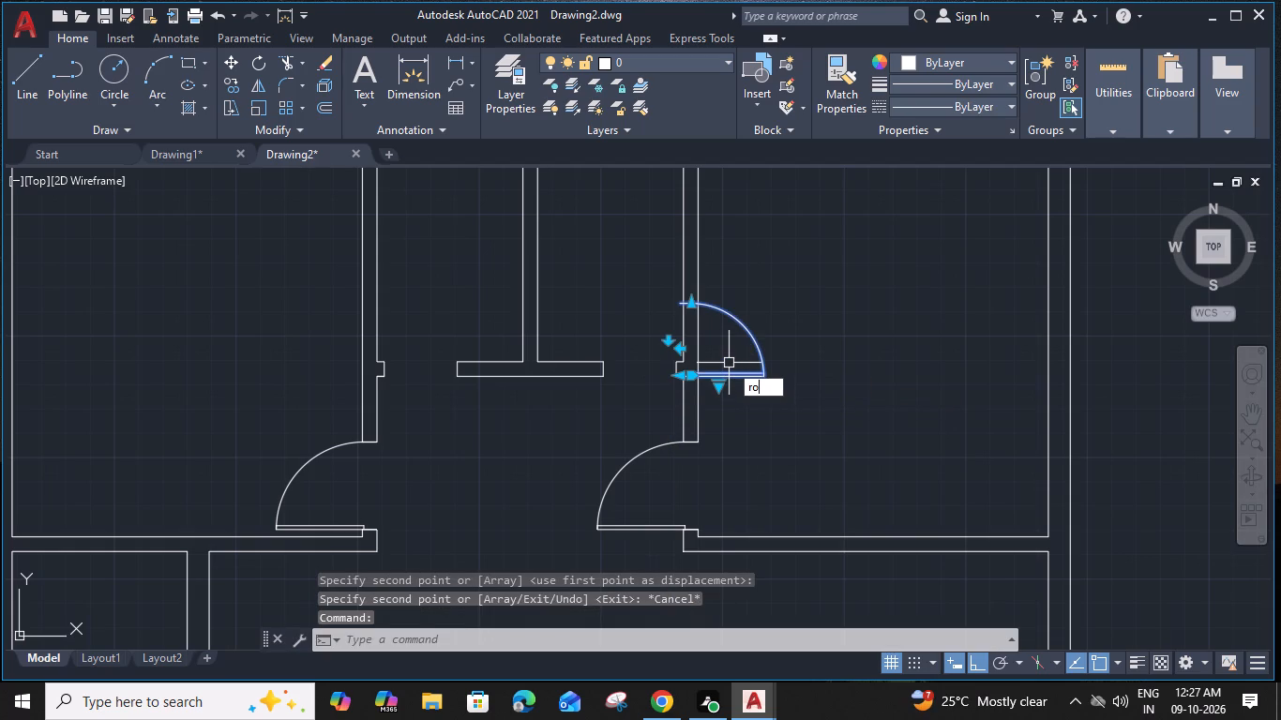
pyautogui.press('space')
pyautogui.scroll(3, 679, 388)
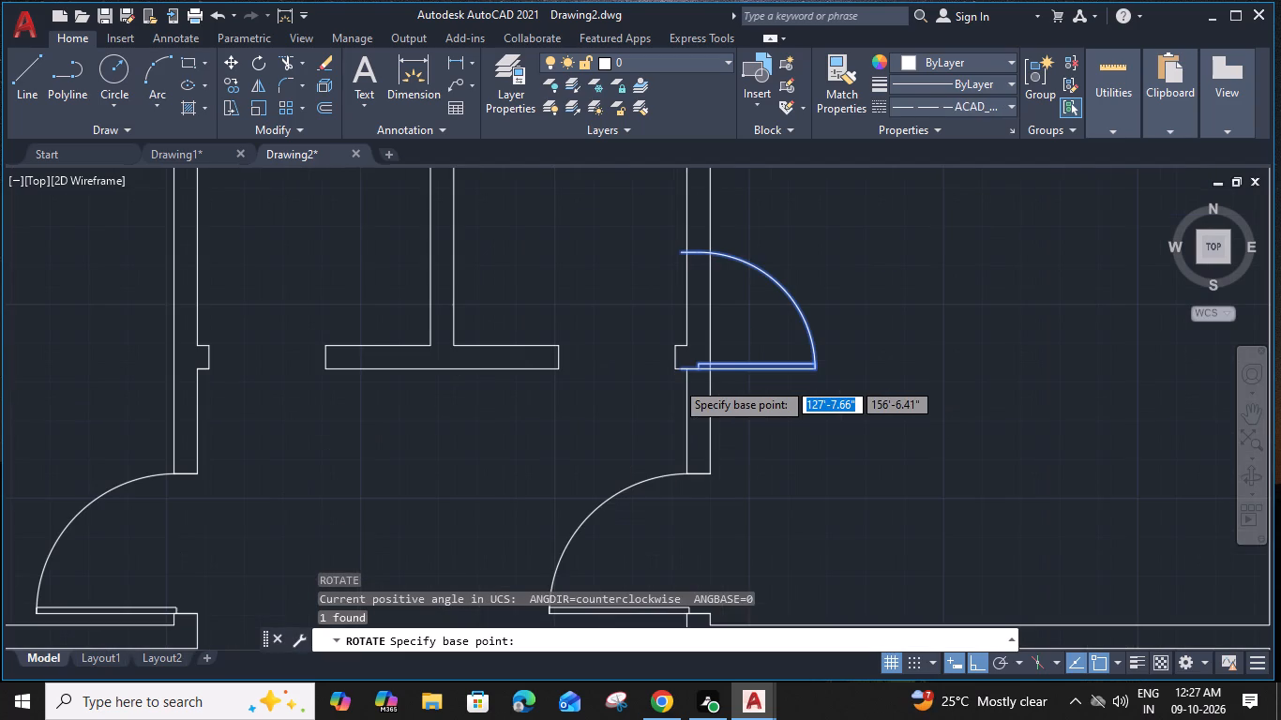
pyautogui.click(685, 357)
pyautogui.scroll(4, 687, 318)
pyautogui.click(687, 322)
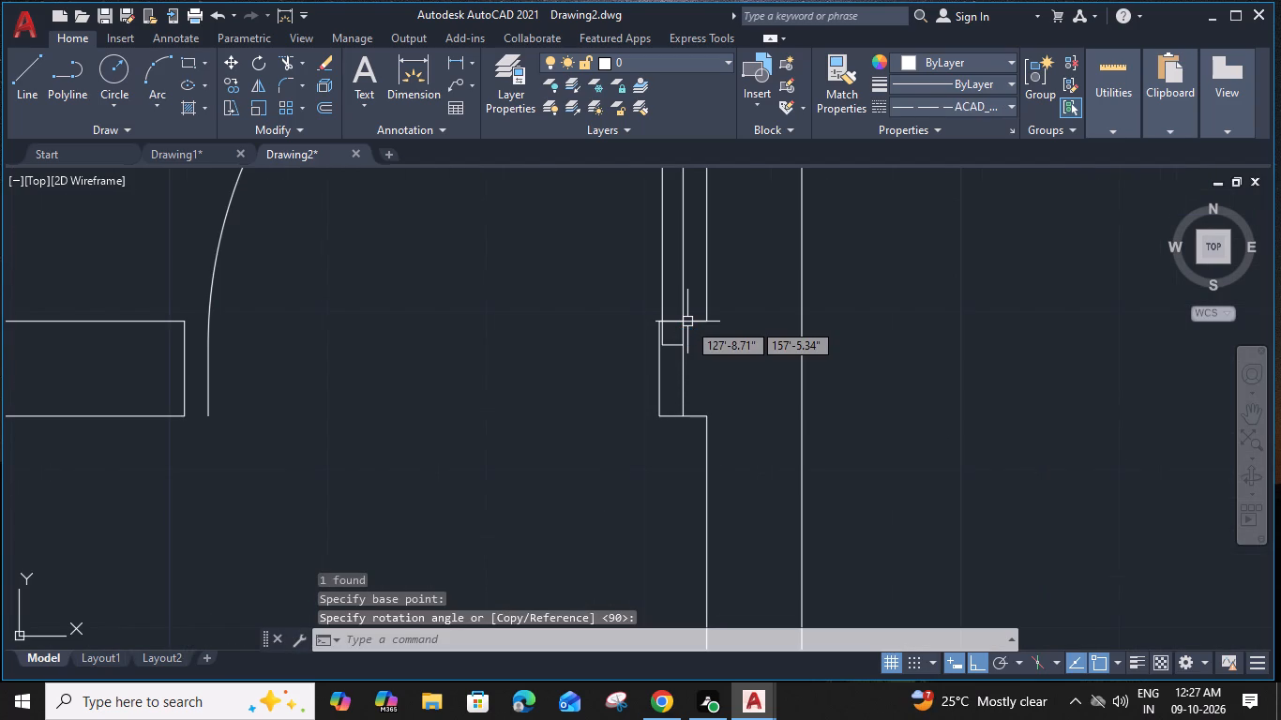
# Move the rotated door onto the wall stub's corner so it spans the eastern narrow room's opening.
pyautogui.click(683, 386)
pyautogui.write('m')
pyautogui.press('space')
pyautogui.click(686, 415)
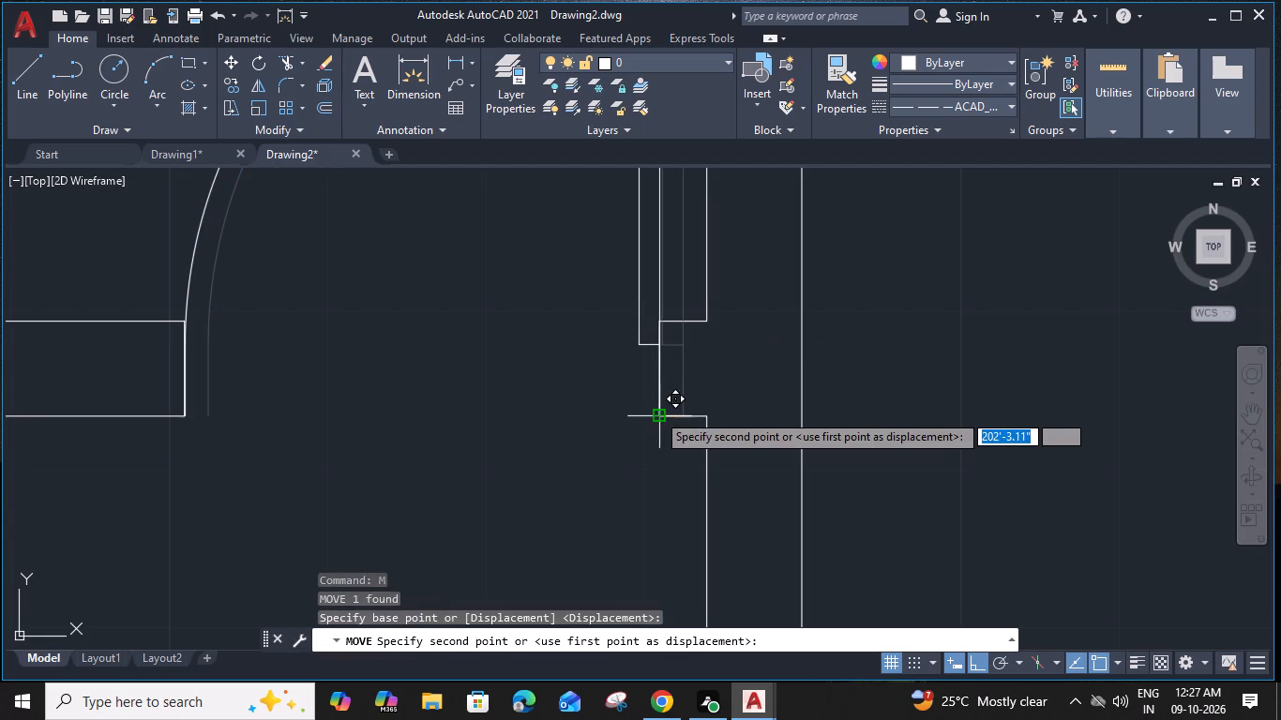
pyautogui.click(656, 412)
pyautogui.scroll(-4, 656, 412)
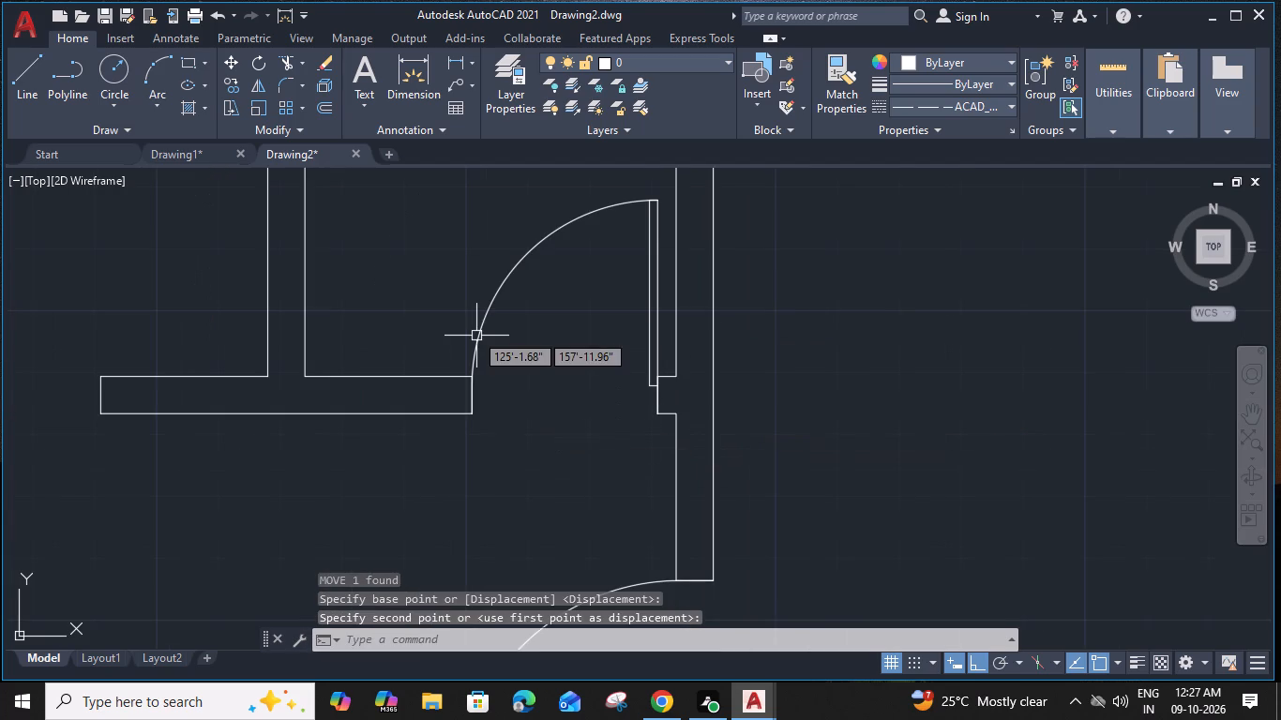
# Mirror the door about the centreline of the partition between the two narrow upper rooms, keeping the original.
pyautogui.click(481, 336)
pyautogui.write('mi')
pyautogui.press('space')
pyautogui.moveTo(427, 420); pyautogui.dragTo(356, 414, button='middle')
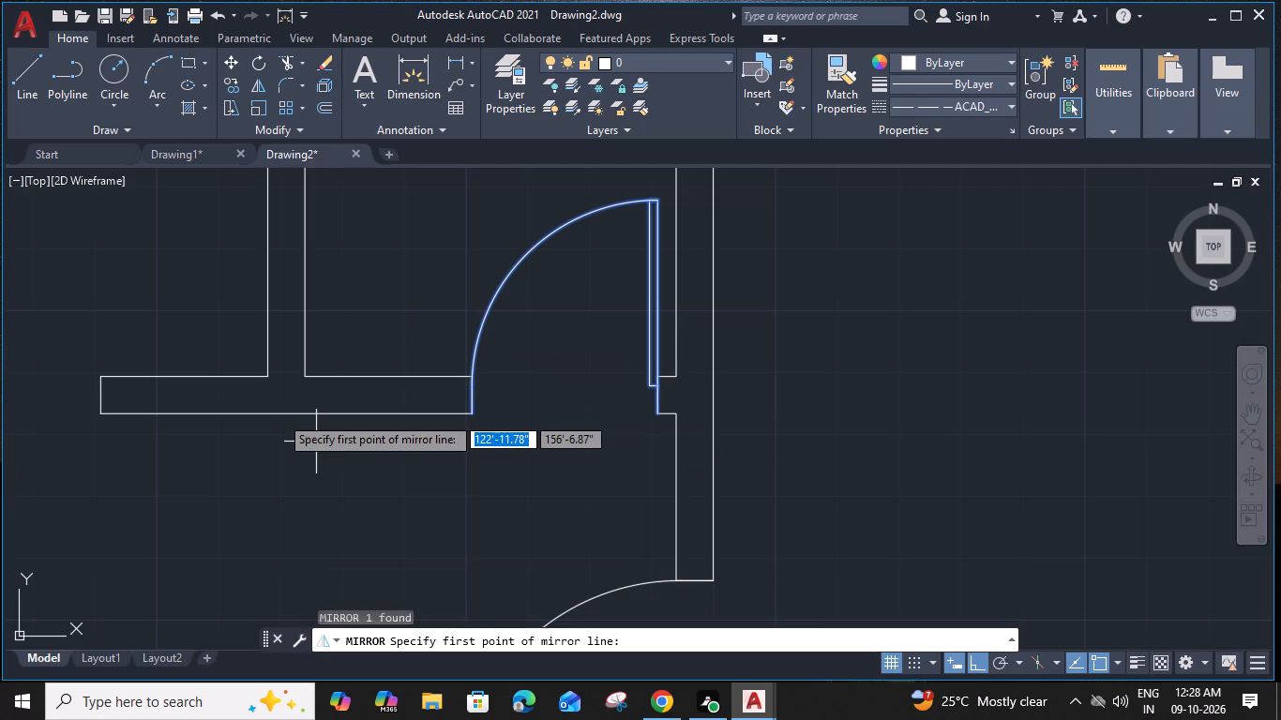
pyautogui.moveTo(356, 414); pyautogui.dragTo(765, 439, button='middle')
pyautogui.click(625, 434)
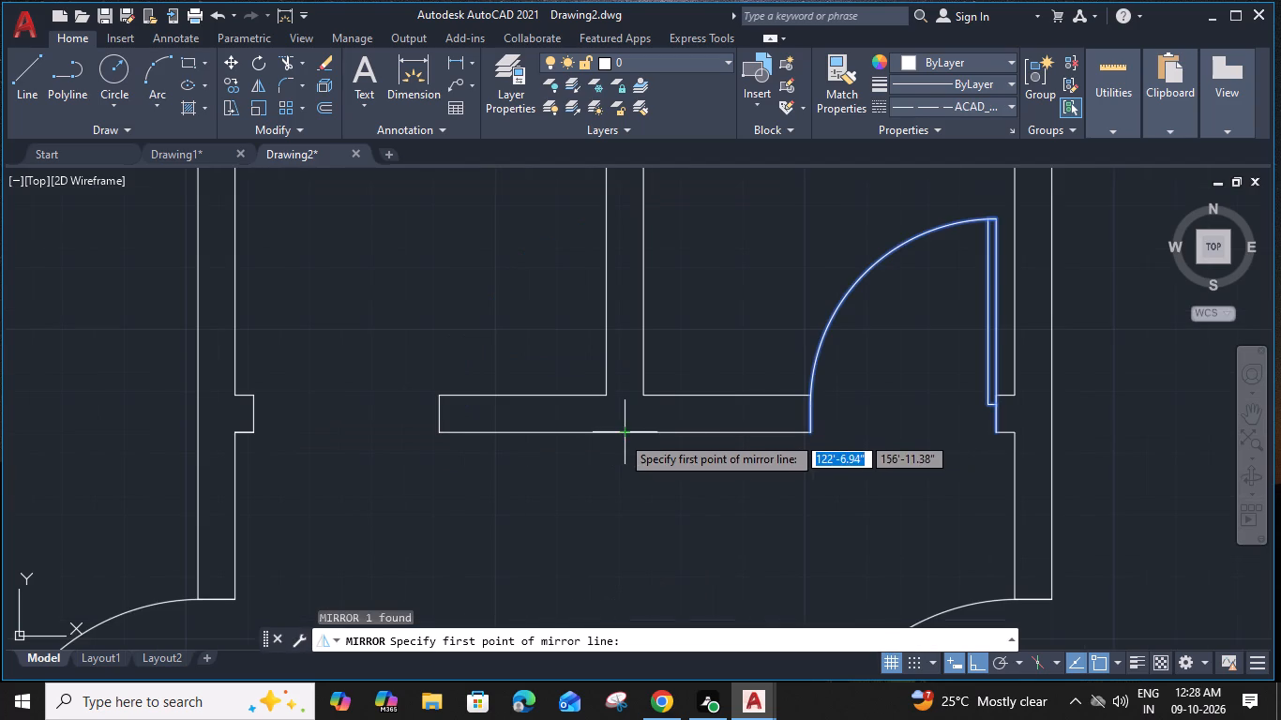
pyautogui.click(625, 240)
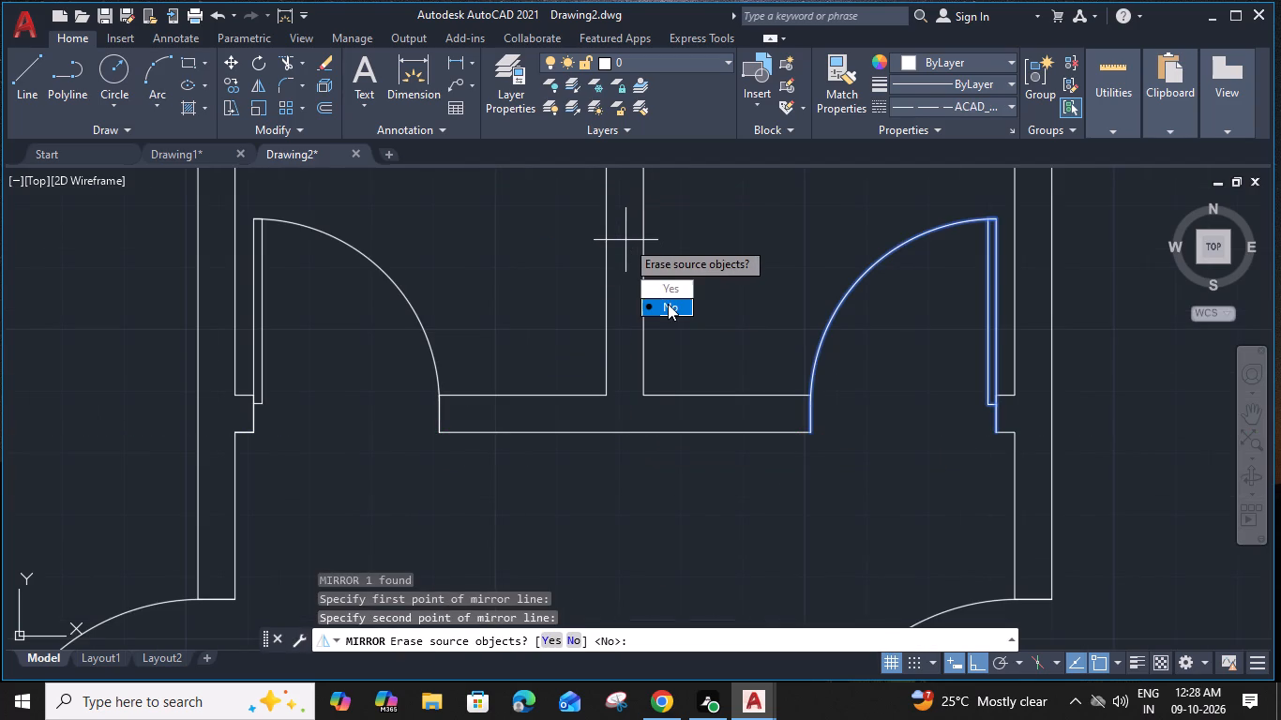
pyautogui.moveTo(669, 305); pyautogui.dragTo(625, 240)
# Examine the second plan's rooms and compare them with the labelled plan.
pyautogui.scroll(-3, 632, 244)
pyautogui.scroll(-3, 678, 375)
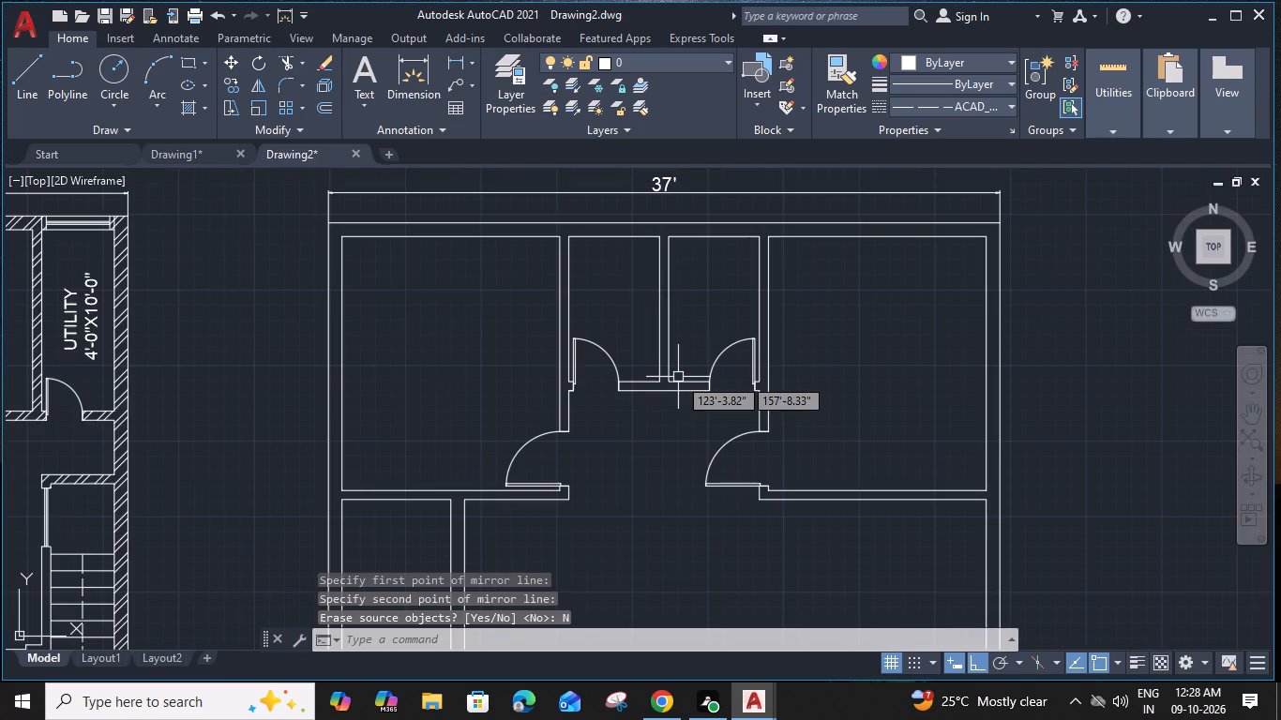
pyautogui.moveTo(684, 426); pyautogui.dragTo(675, 363, button='middle')
pyautogui.scroll(-1, 668, 404)
pyautogui.moveTo(662, 442); pyautogui.dragTo(668, 408, button='middle')
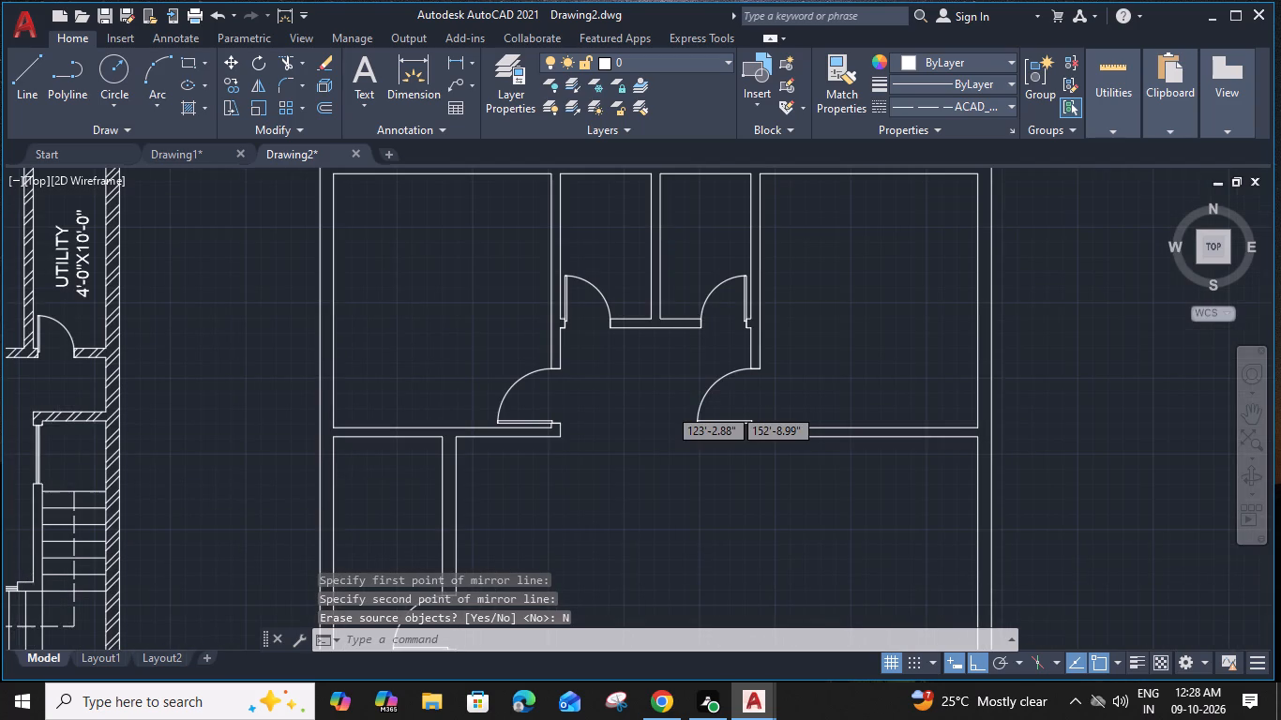
pyautogui.moveTo(668, 408); pyautogui.dragTo(629, 334, button='middle')
pyautogui.moveTo(650, 503); pyautogui.dragTo(638, 427, button='middle')
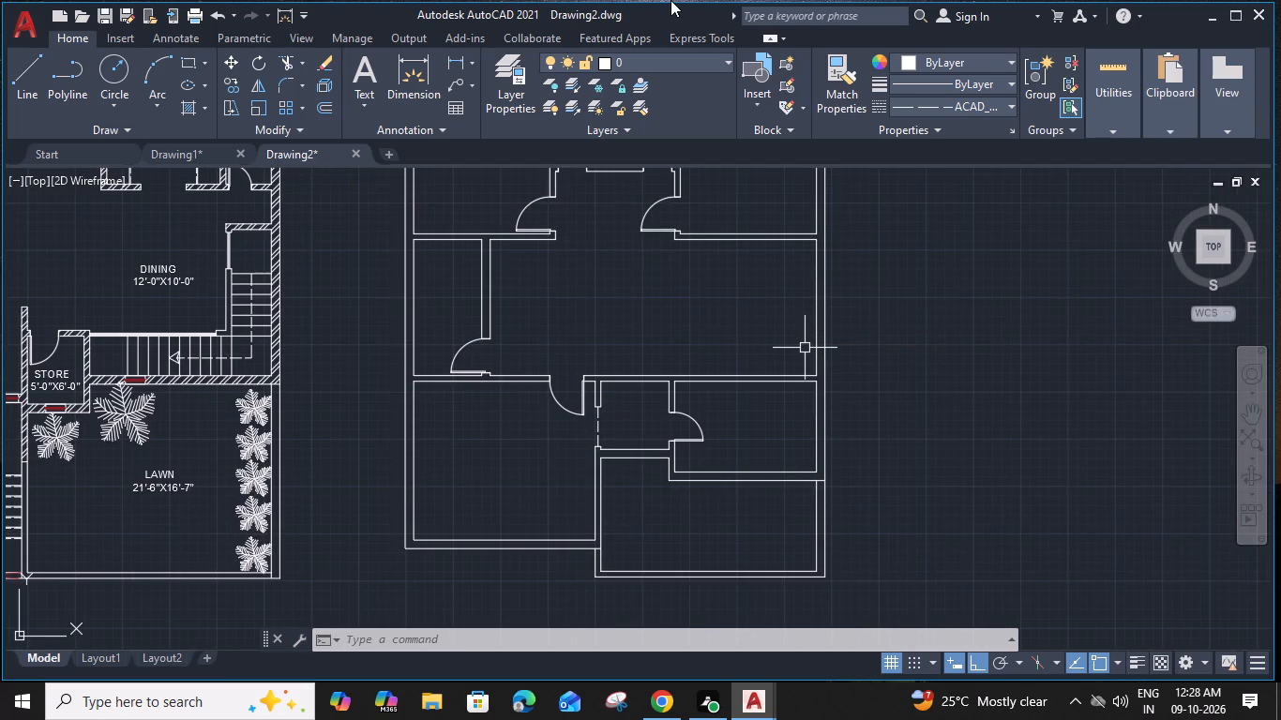
pyautogui.moveTo(153, 422); pyautogui.dragTo(208, 443, button='middle')
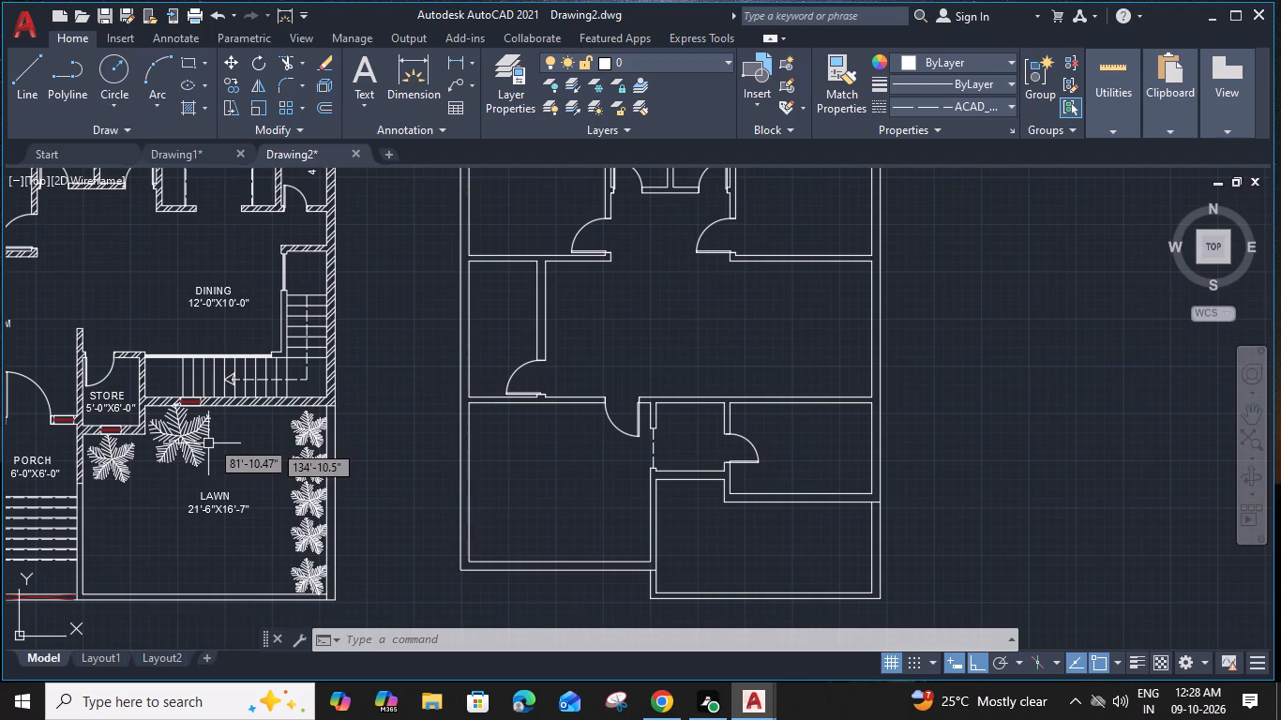
pyautogui.moveTo(296, 308); pyautogui.dragTo(458, 352, button='middle')
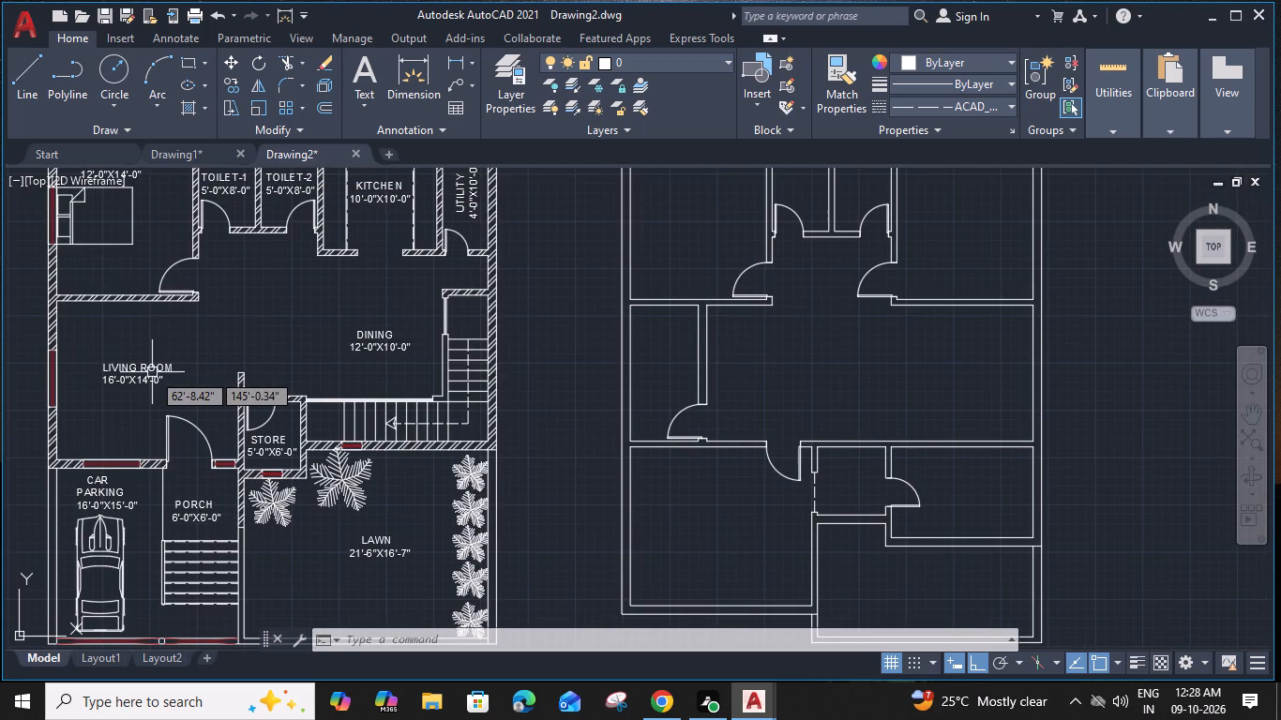
# Copy the TOILET-1 north window from the labelled plan into the second plan's north wall above each of the two narrow rooms.
pyautogui.moveTo(251, 329); pyautogui.dragTo(220, 414, button='middle')
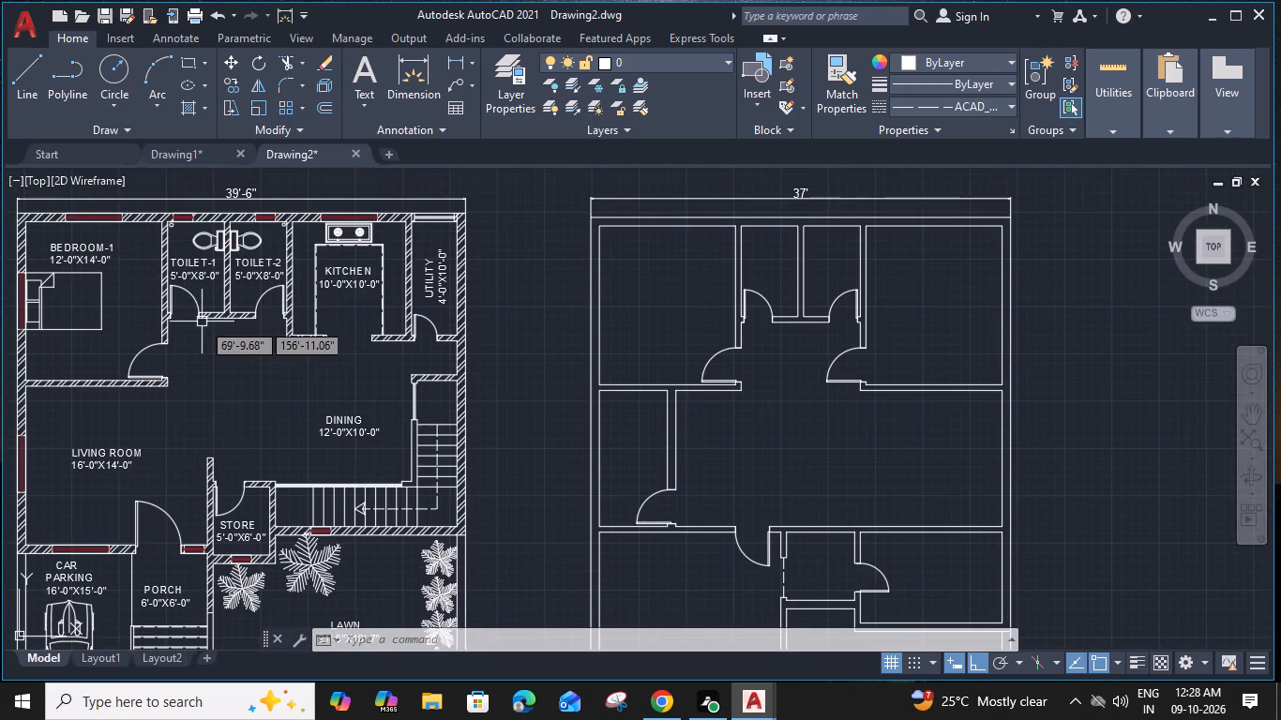
pyautogui.scroll(3, 190, 225)
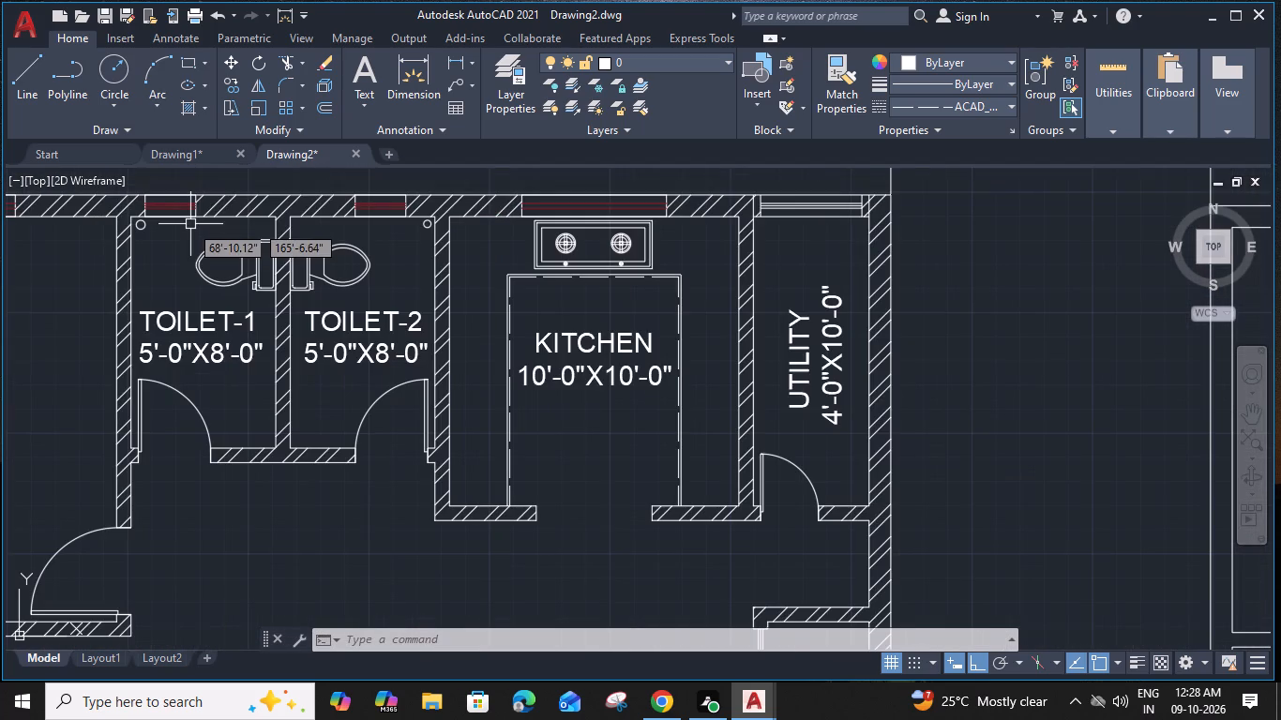
pyautogui.click(179, 204)
pyautogui.write('co')
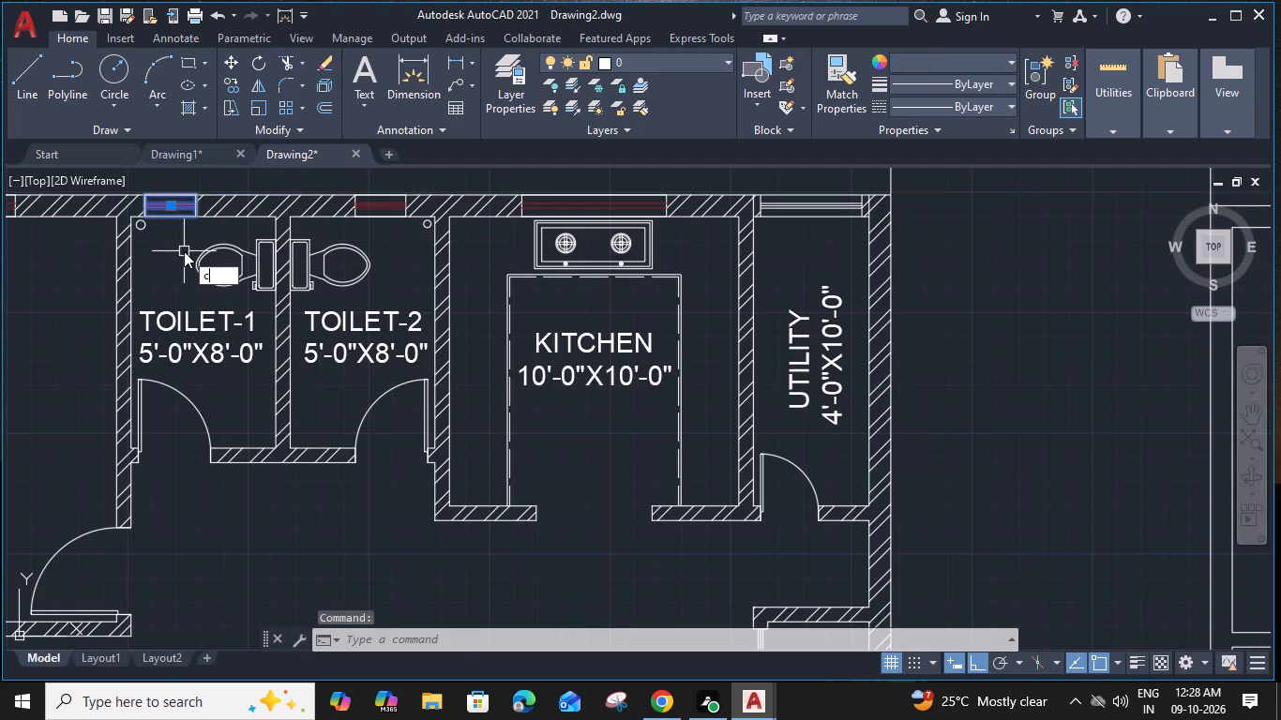
pyautogui.press('space')
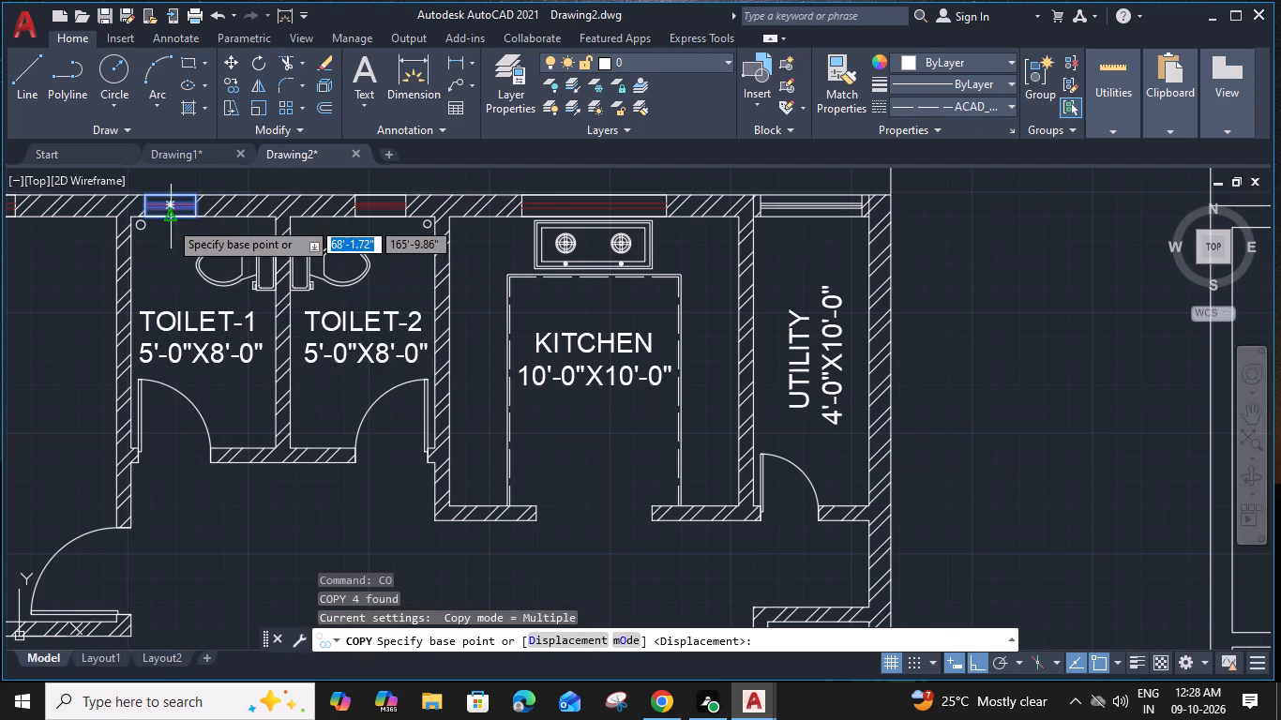
pyautogui.click(169, 220)
pyautogui.moveTo(696, 231); pyautogui.dragTo(278, 247, button='middle')
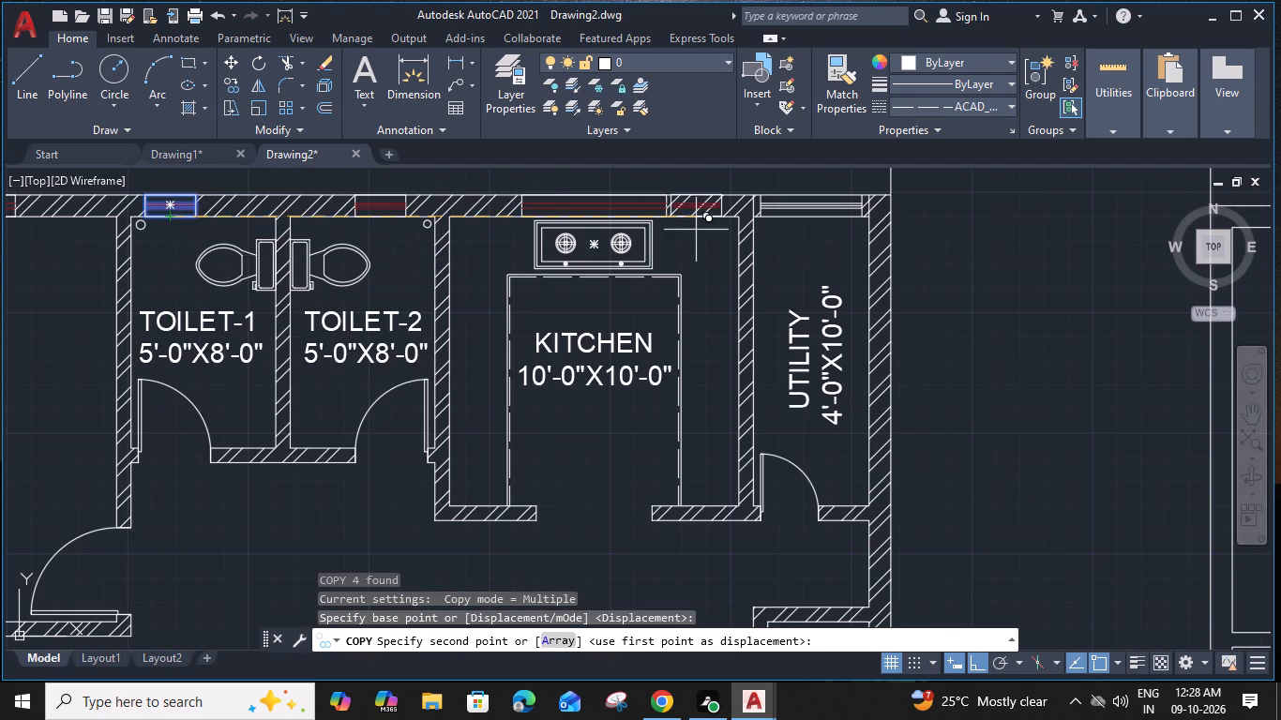
pyautogui.moveTo(930, 234); pyautogui.dragTo(560, 233, button='middle')
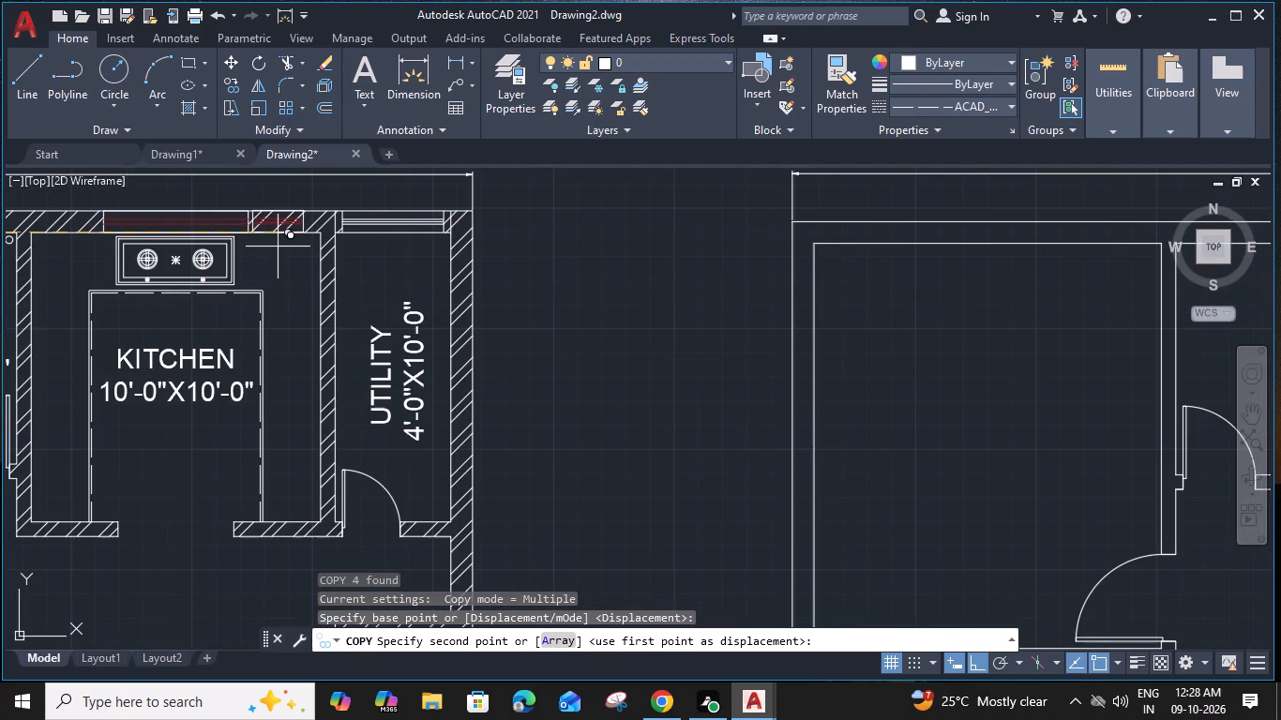
pyautogui.click(842, 243)
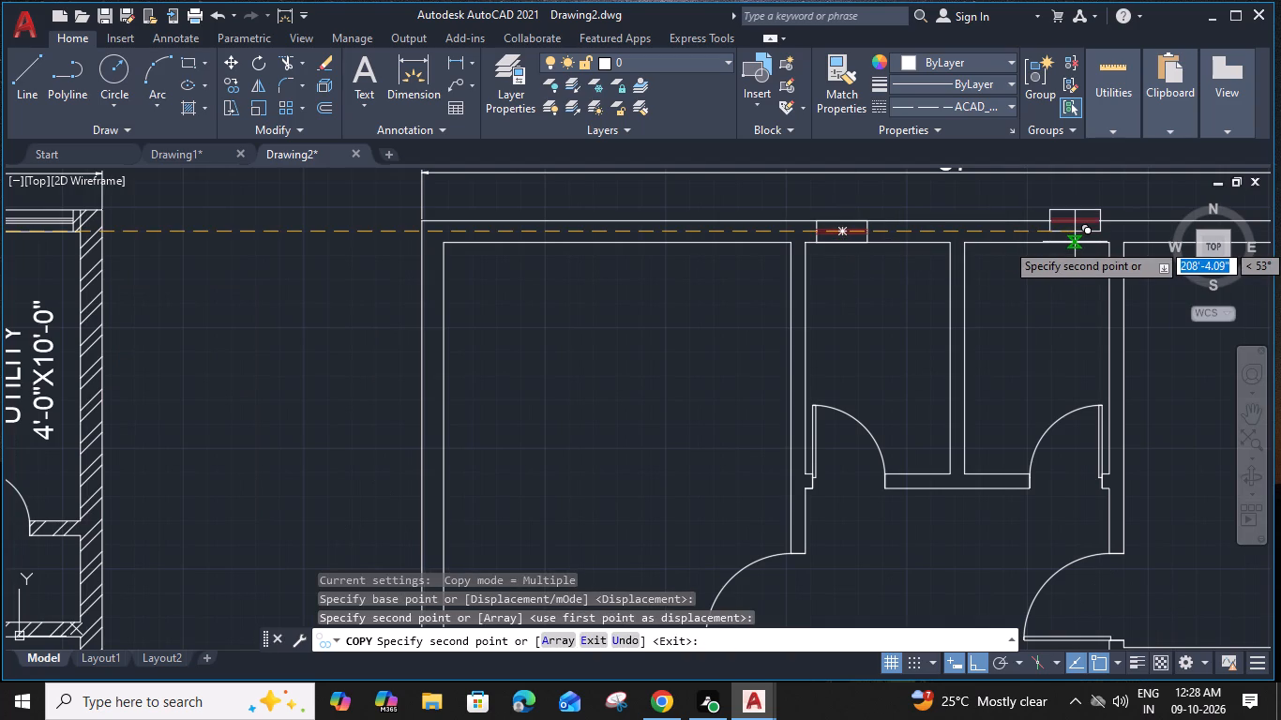
pyautogui.click(999, 243)
pyautogui.press('Escape')
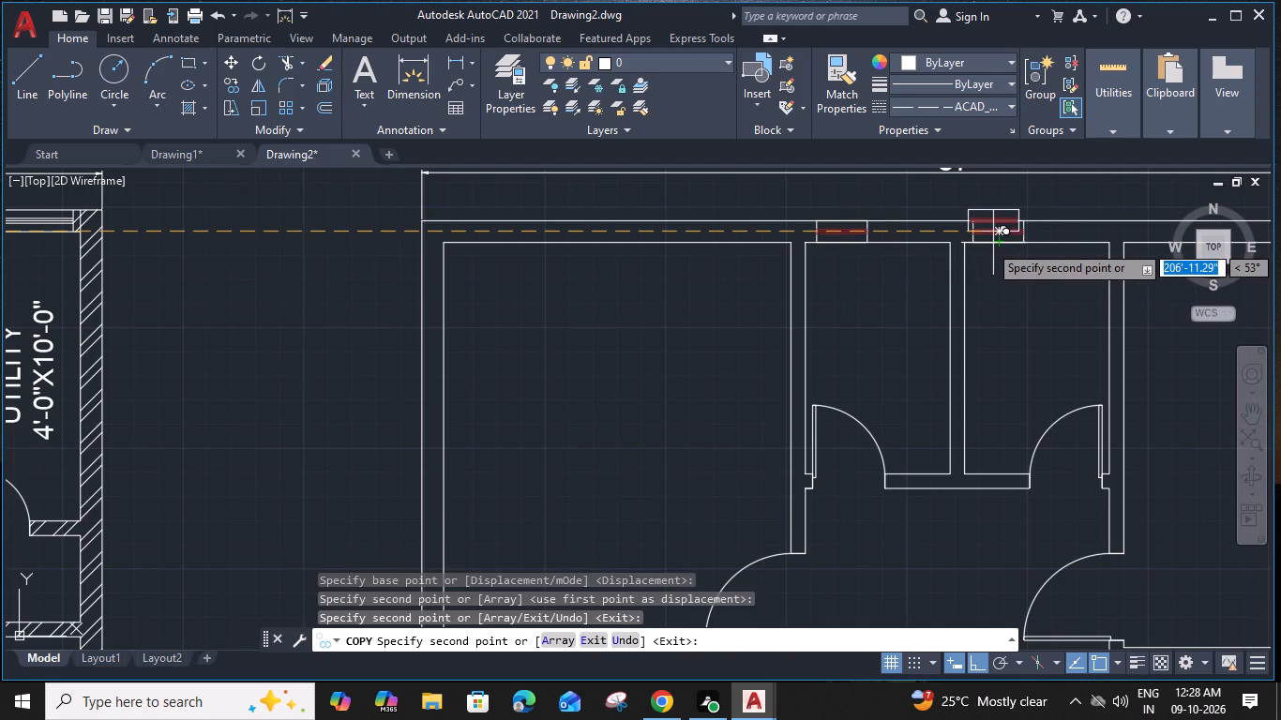
# Move the window above the western narrow upper room about 2'-7" east along the north wall, towards the partition between the two rooms.
pyautogui.click(873, 230)
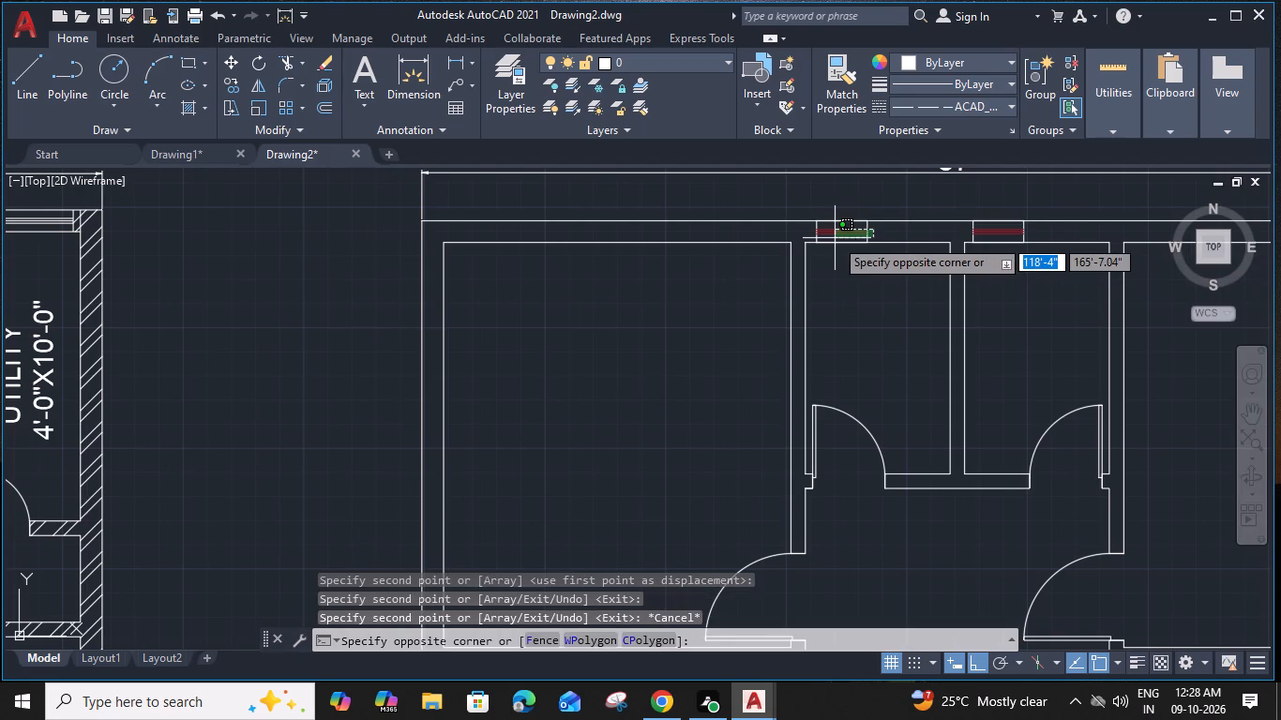
pyautogui.click(835, 238)
pyautogui.write('m')
pyautogui.press('space')
pyautogui.scroll(2, 848, 247)
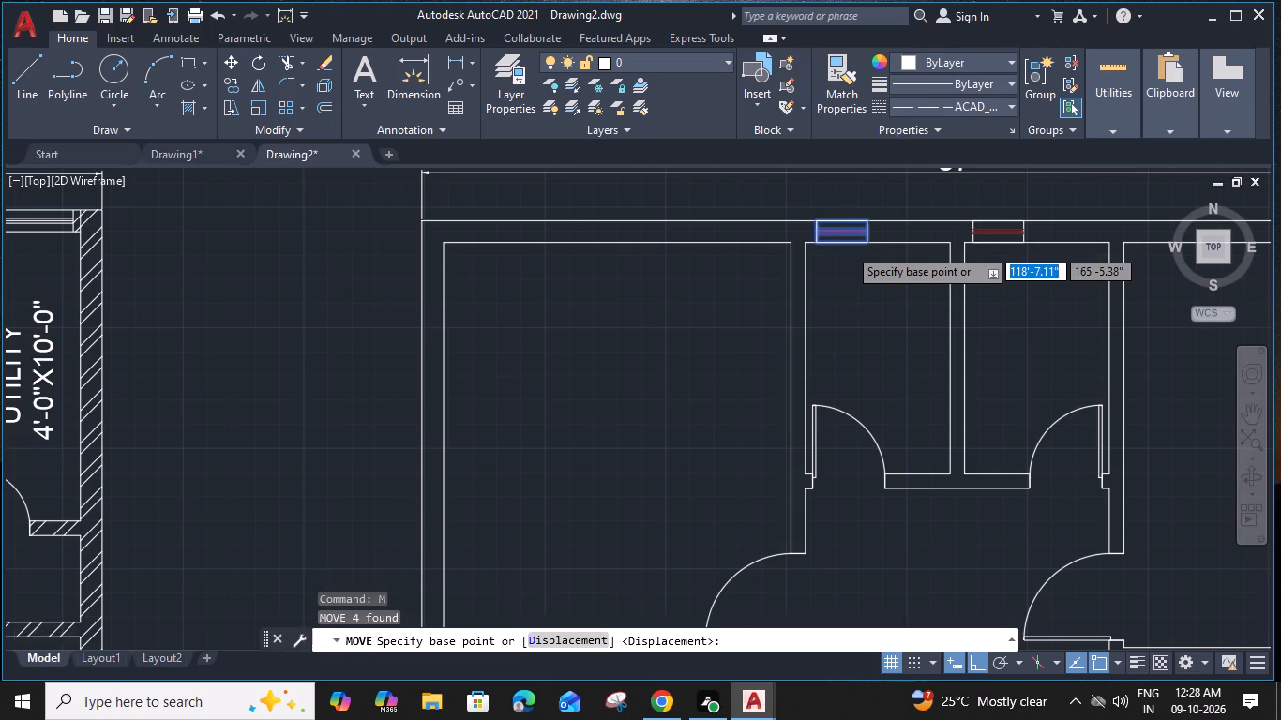
pyautogui.click(837, 233)
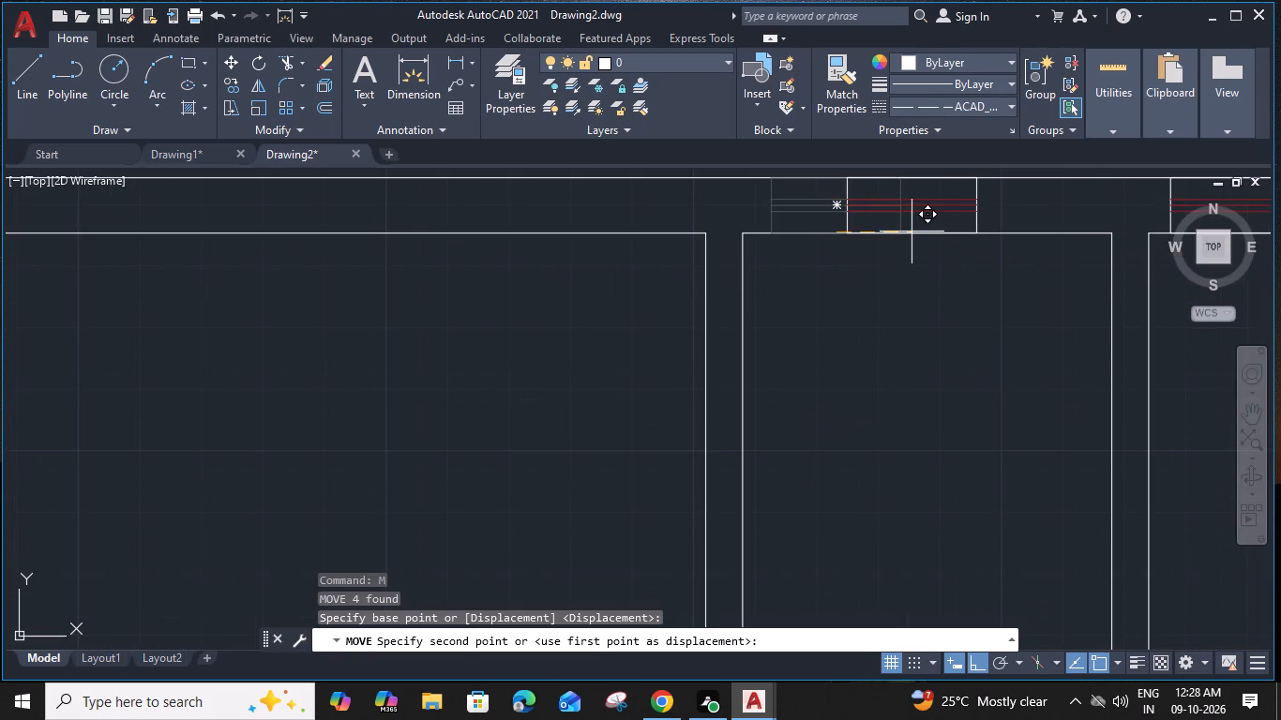
pyautogui.click(1029, 233)
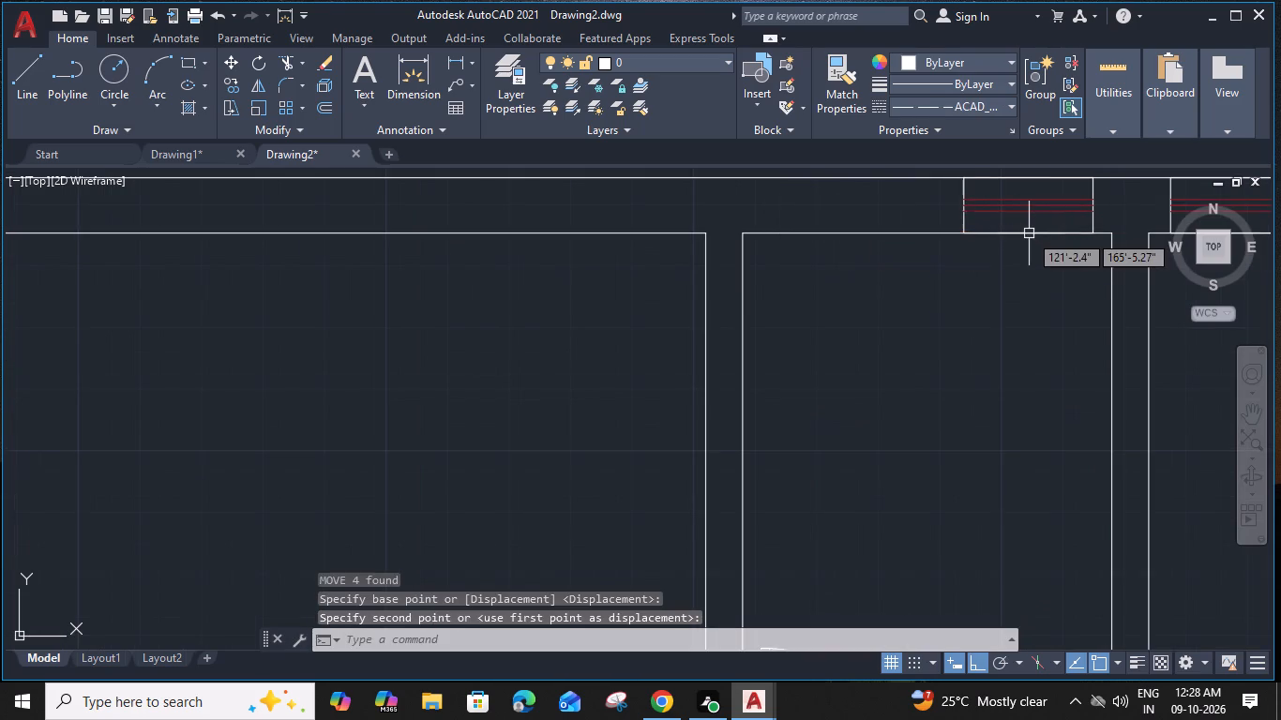
# Copy the window above the eastern narrow upper room into the small room with the dashed west opening in the lower part of the plan.
pyautogui.scroll(-3, 1032, 243)
pyautogui.moveTo(1042, 284); pyautogui.dragTo(903, 262, button='middle')
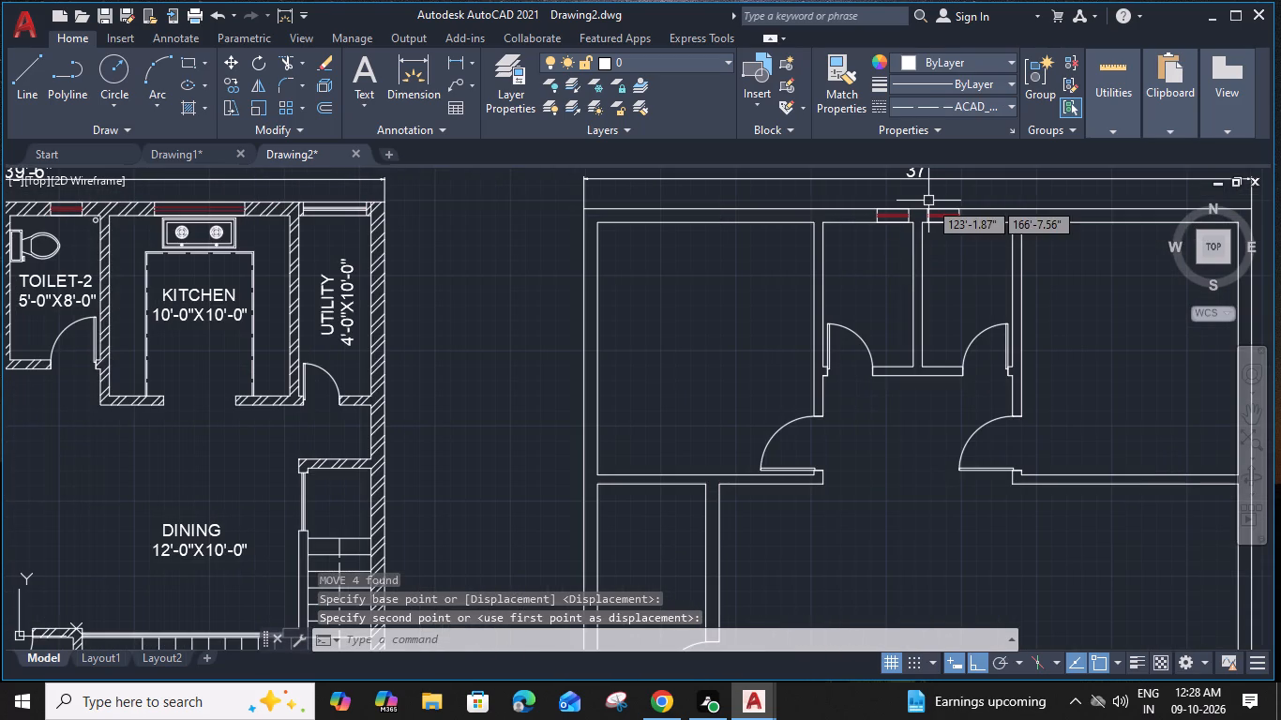
pyautogui.scroll(2, 929, 211)
pyautogui.click(928, 217)
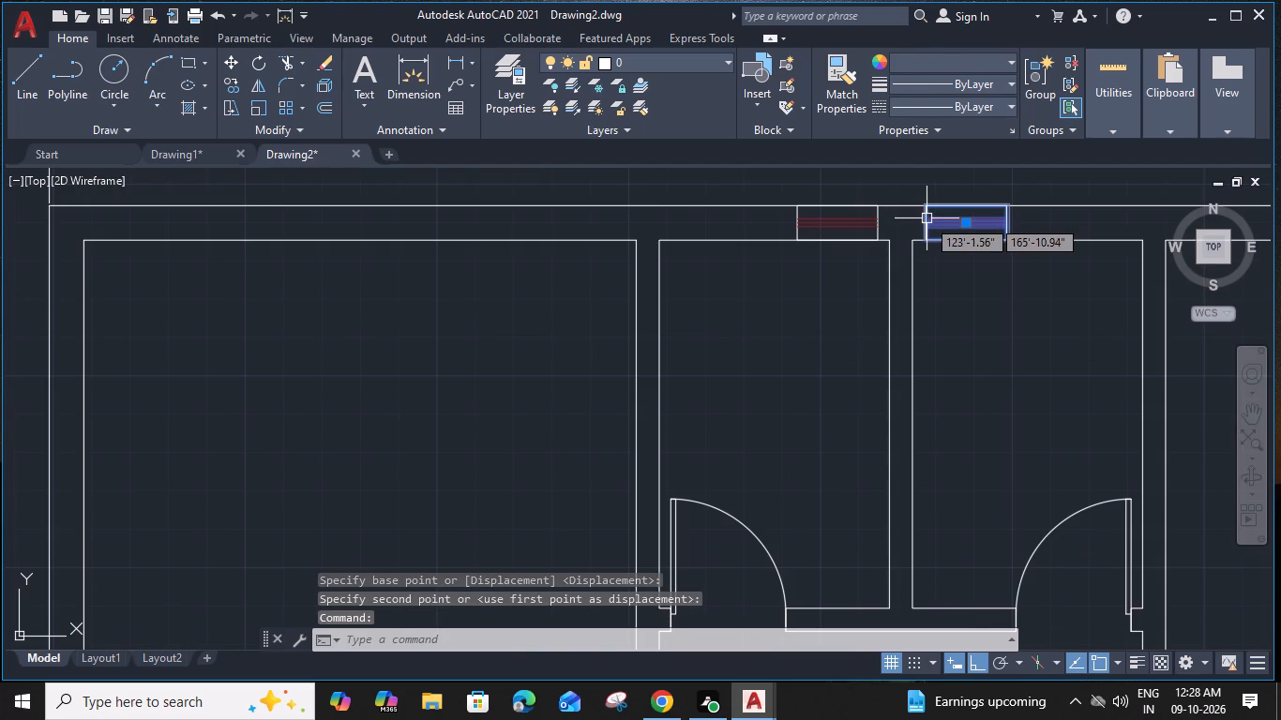
pyautogui.write('co')
pyautogui.press('space')
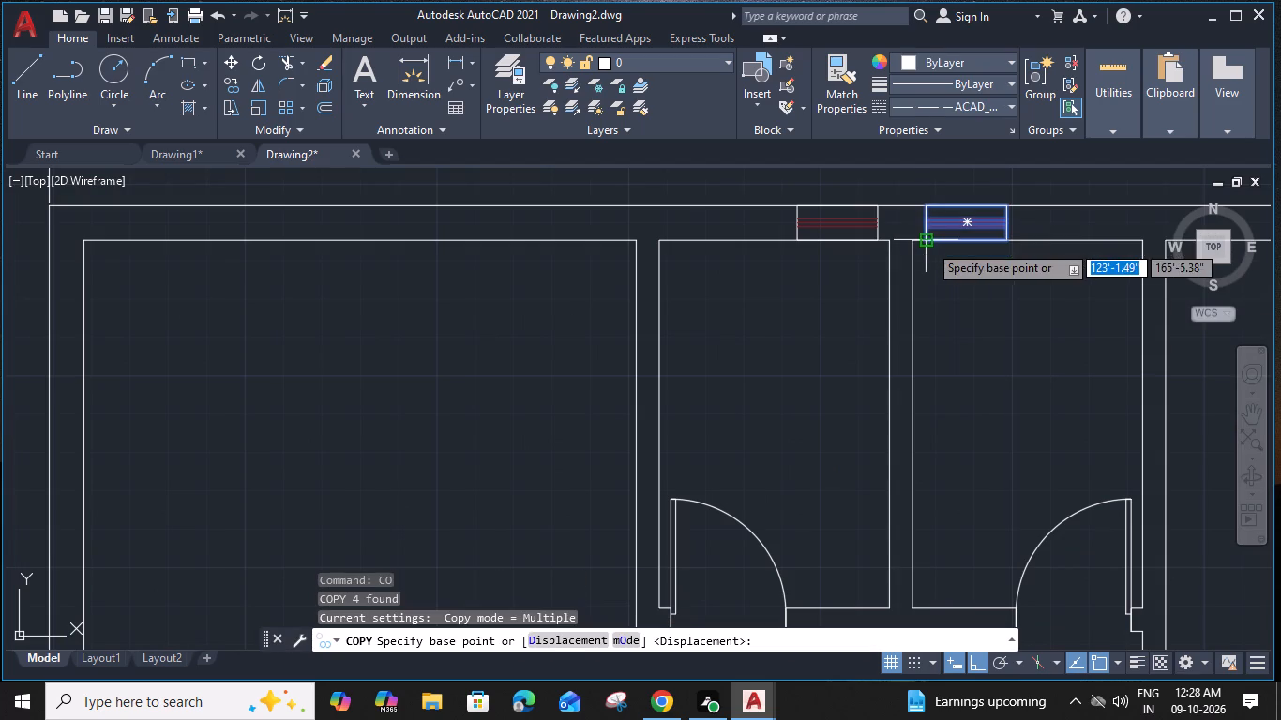
pyautogui.click(928, 244)
pyautogui.scroll(-3, 928, 244)
pyautogui.moveTo(932, 382); pyautogui.dragTo(821, 135, button='middle')
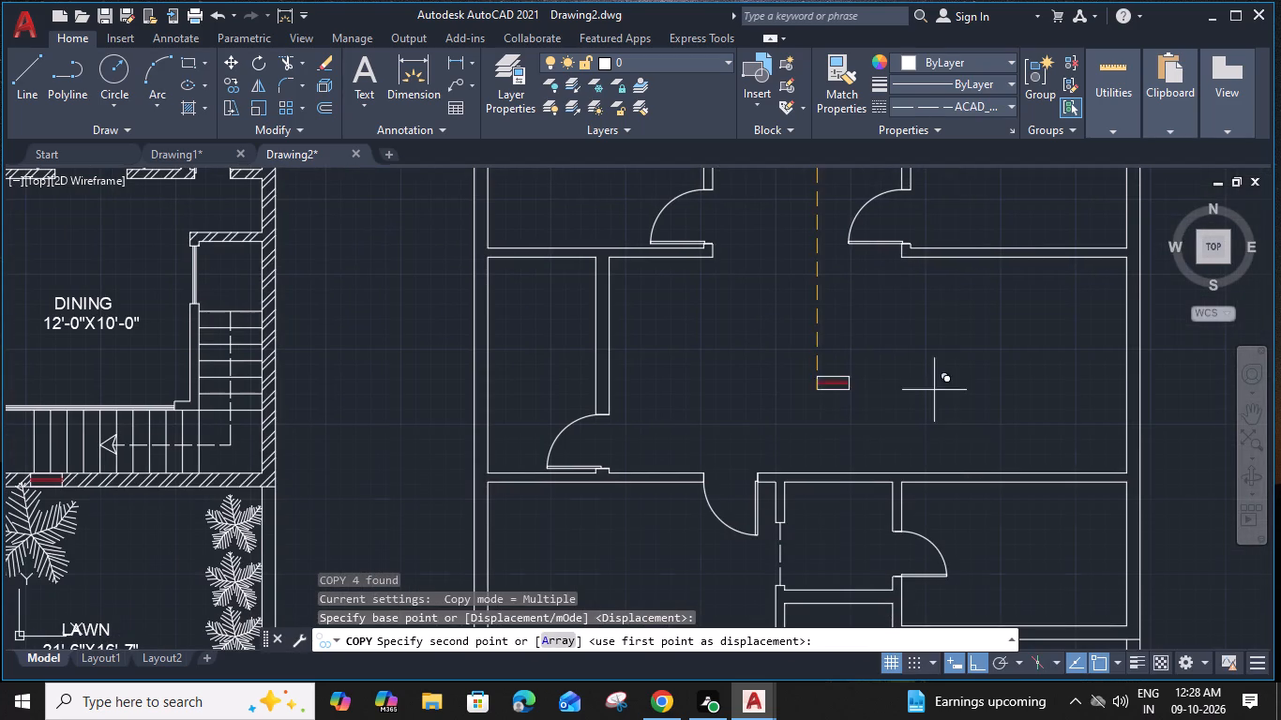
pyautogui.moveTo(837, 360); pyautogui.dragTo(814, 278, button='middle')
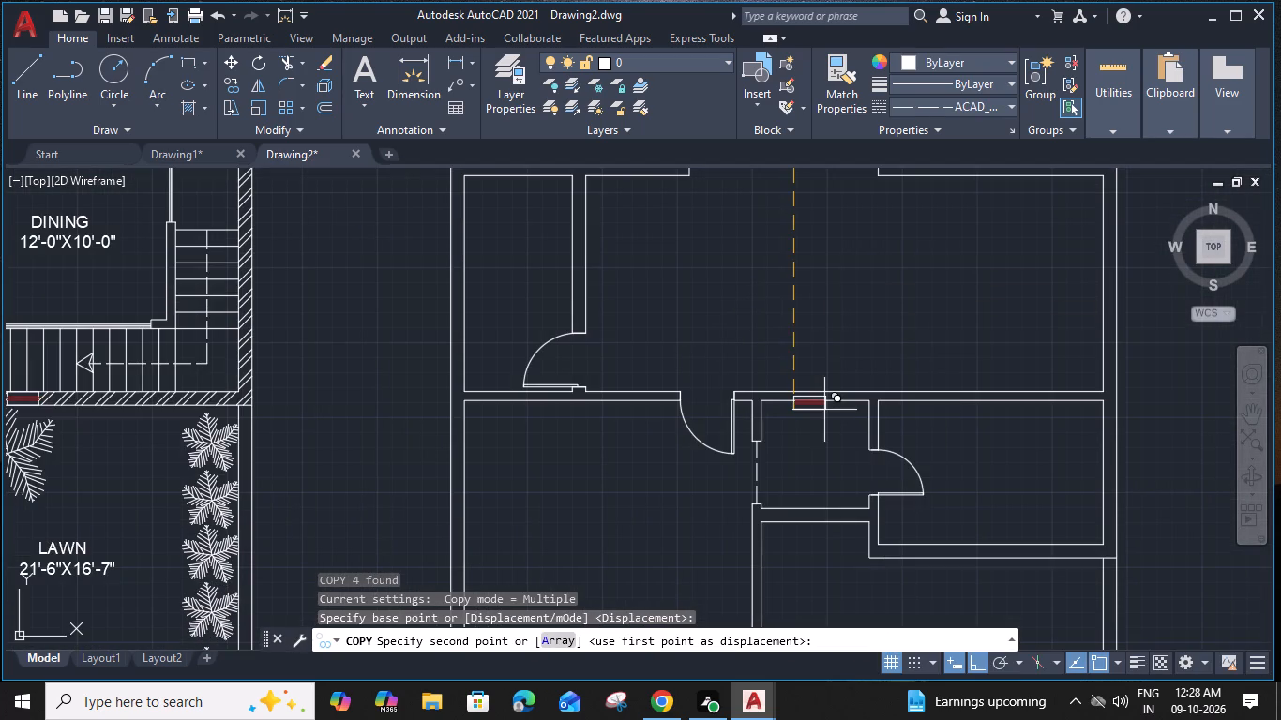
pyautogui.click(821, 459)
pyautogui.press('Escape')
# Rotate the copied window in the small lower room by 90 degrees about its northeast corner so it runs north-south.
pyautogui.click(823, 457)
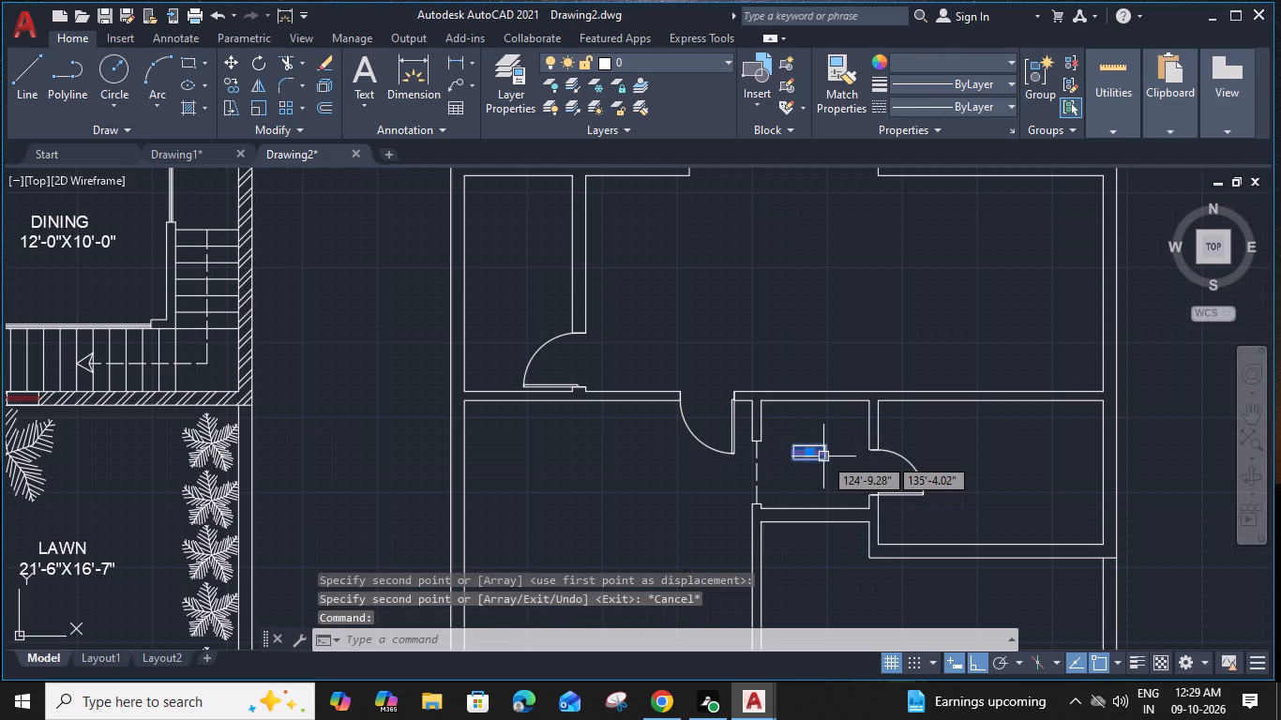
pyautogui.press('r')
pyautogui.write('o')
pyautogui.press('space')
pyautogui.scroll(3, 823, 453)
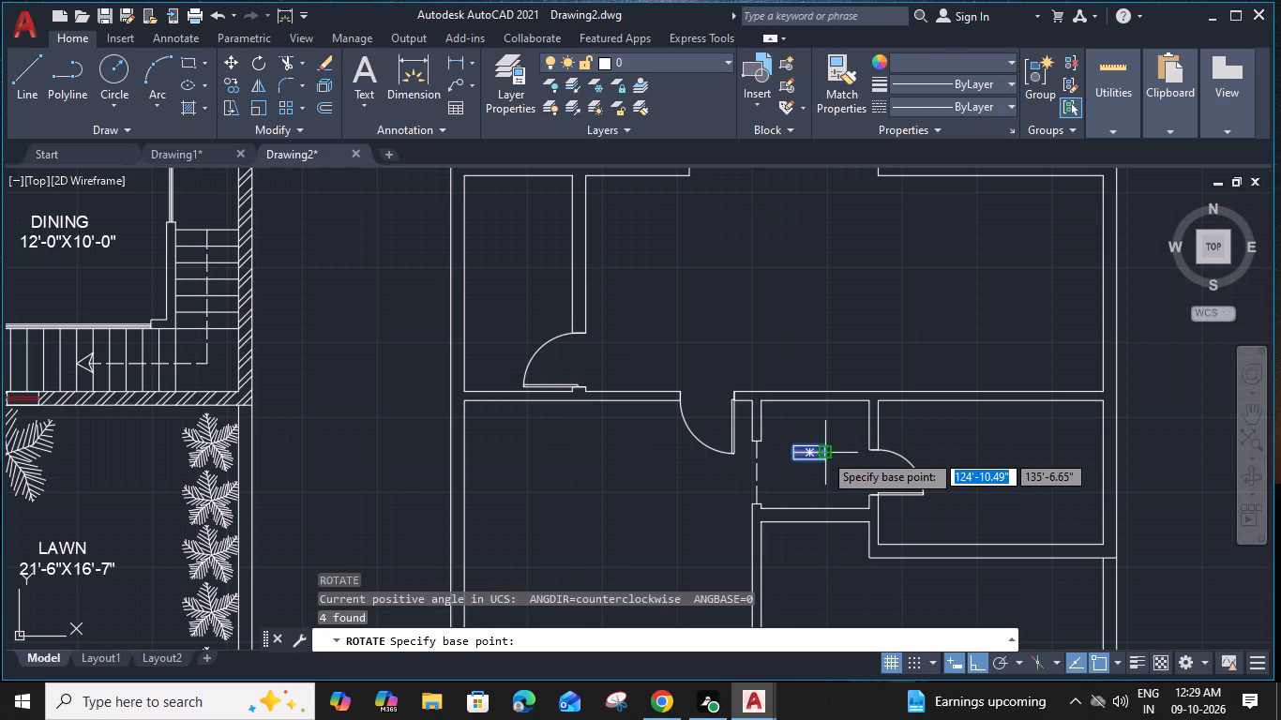
pyautogui.click(833, 430)
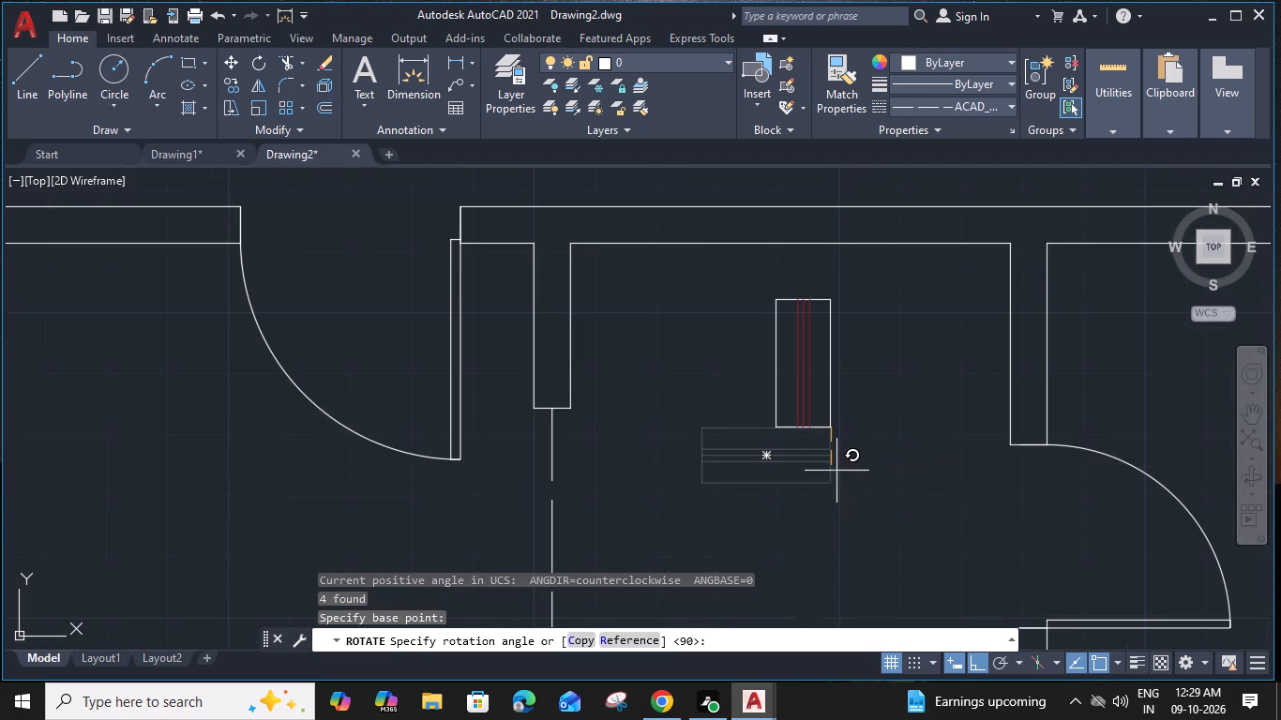
pyautogui.click(832, 463)
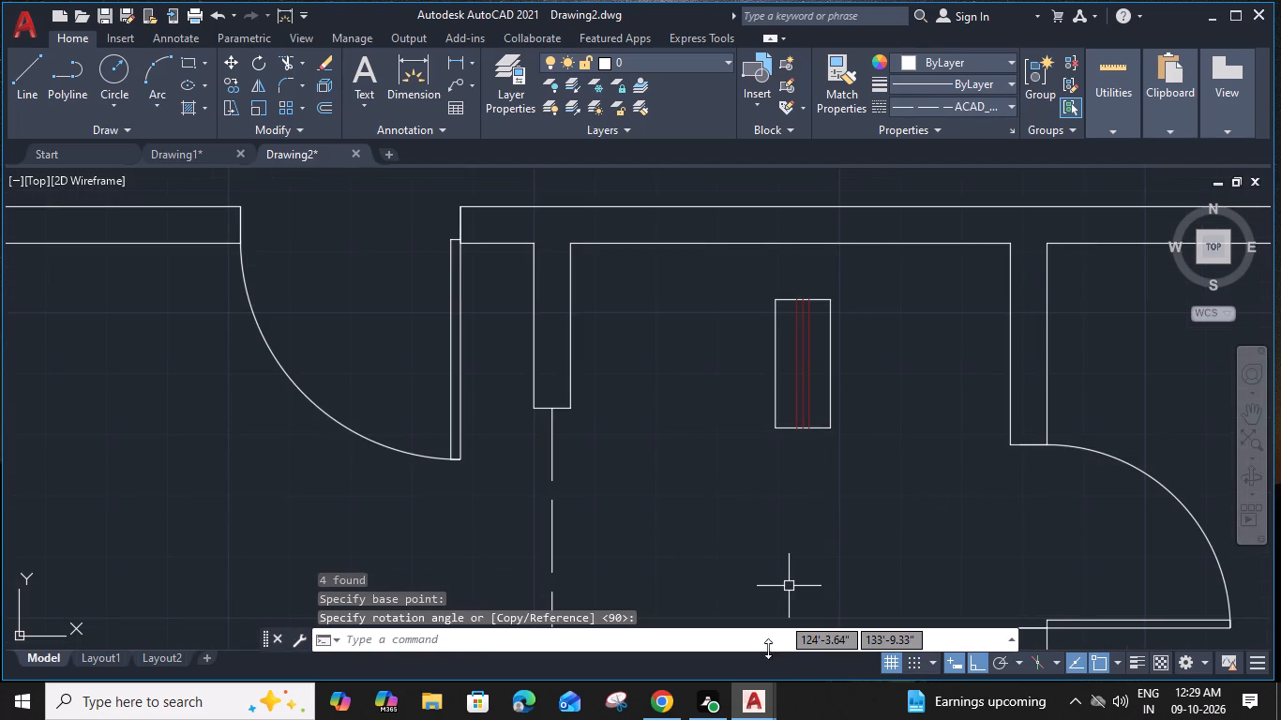
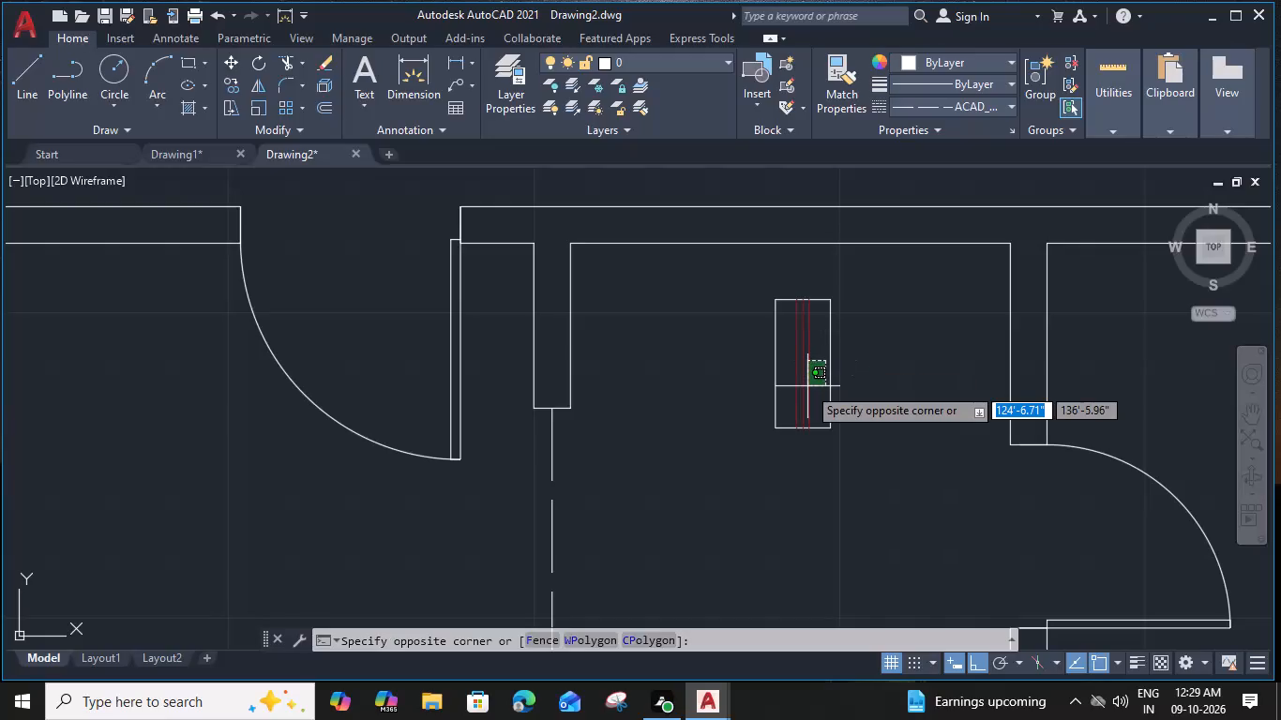
# Move the rotated window from the small lower room straight east into the second plan's outer east wall.
pyautogui.click(764, 427)
pyautogui.press('m')
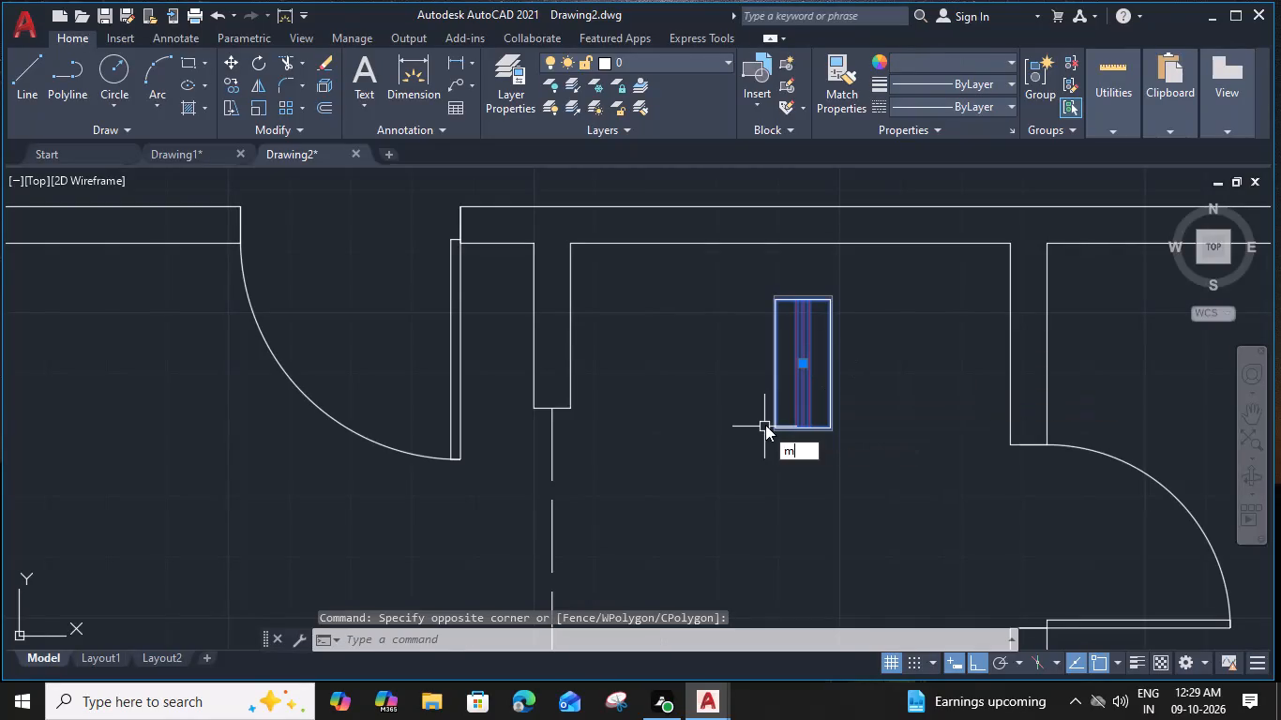
pyautogui.press('space')
pyautogui.click(776, 362)
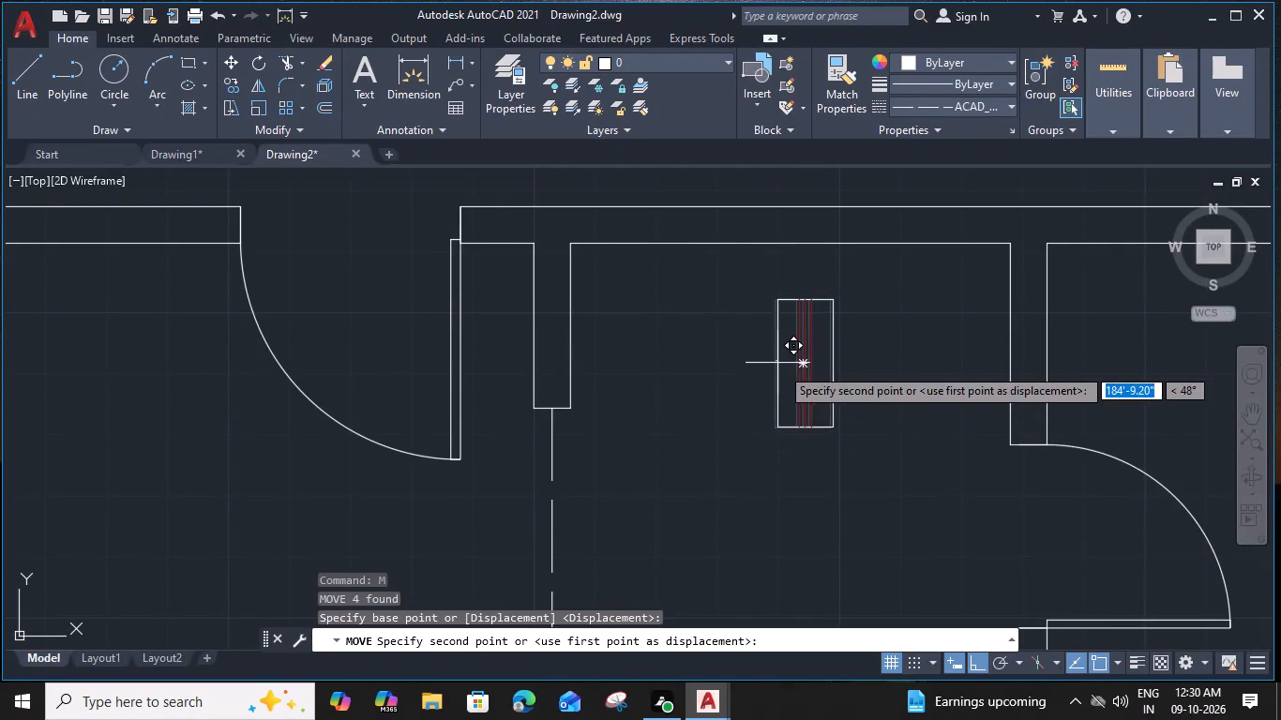
pyautogui.scroll(-2, 907, 381)
pyautogui.moveTo(915, 385); pyautogui.dragTo(682, 371, button='middle')
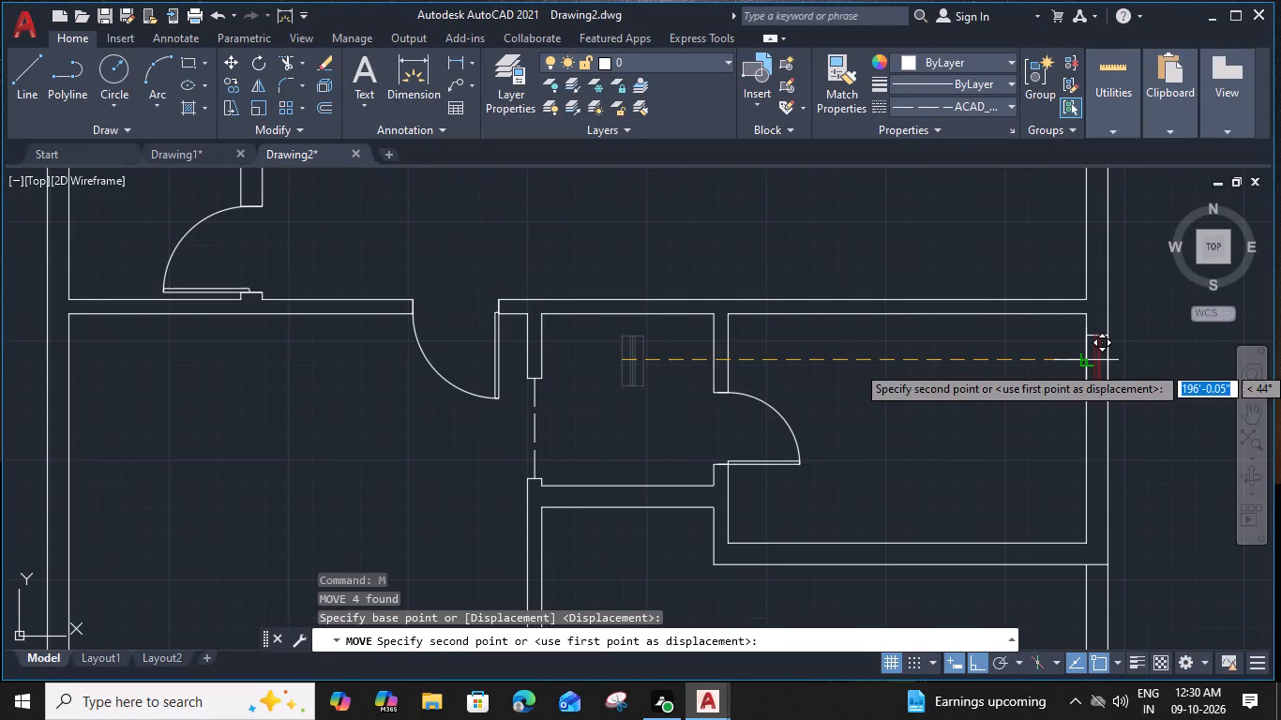
pyautogui.click(1085, 363)
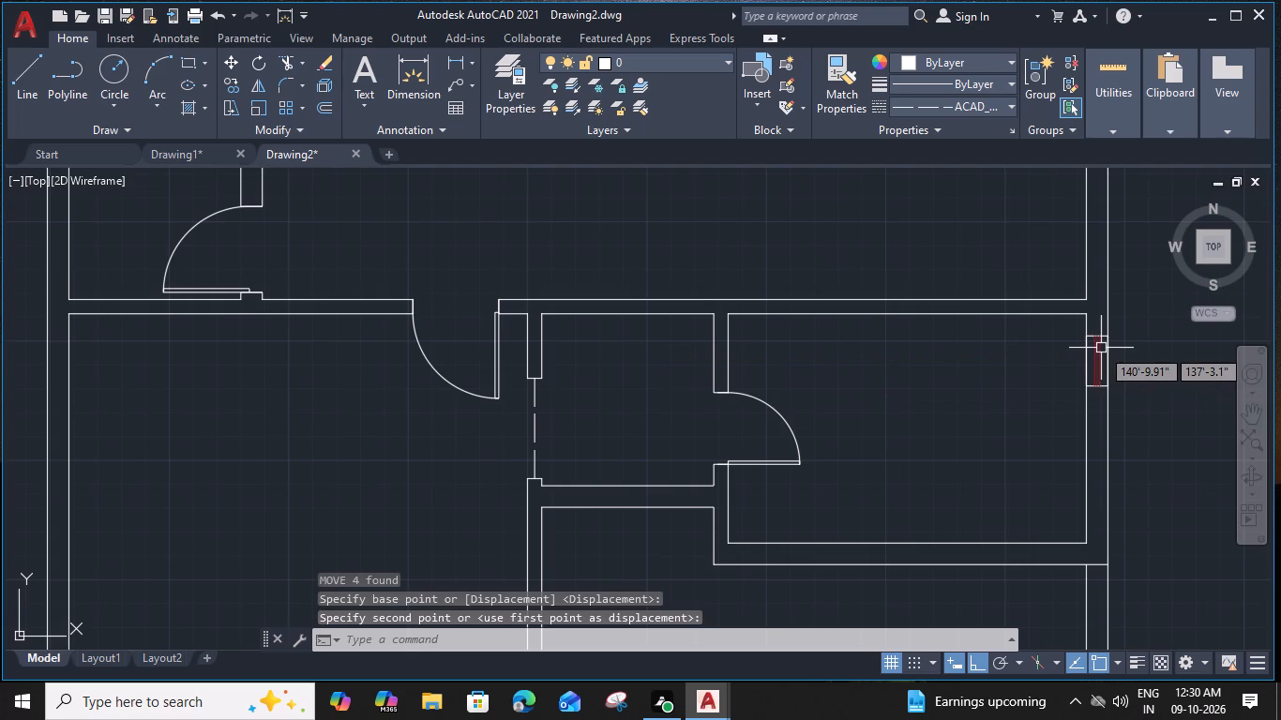
# Move the window south along the outer east wall to just north of the adjoining room's south wall.
pyautogui.scroll(-1, 991, 398)
pyautogui.scroll(4, 1063, 391)
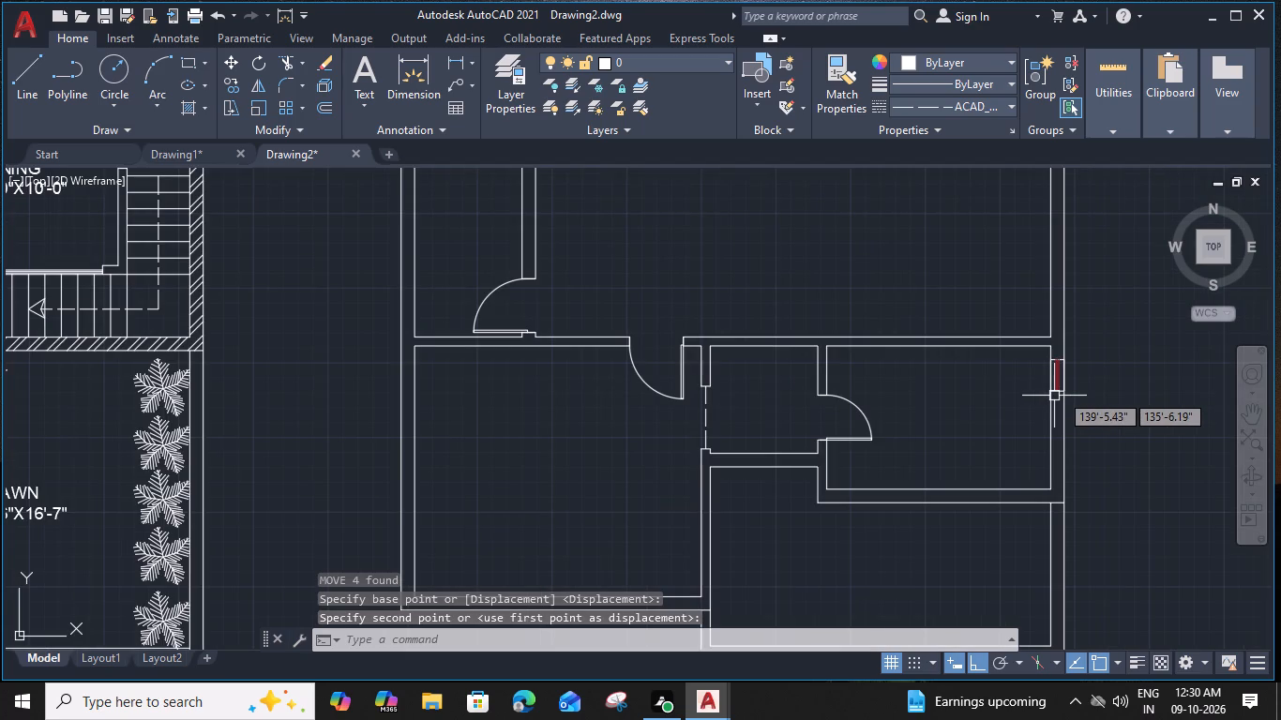
pyautogui.click(1047, 391)
pyautogui.write('m')
pyautogui.press('space')
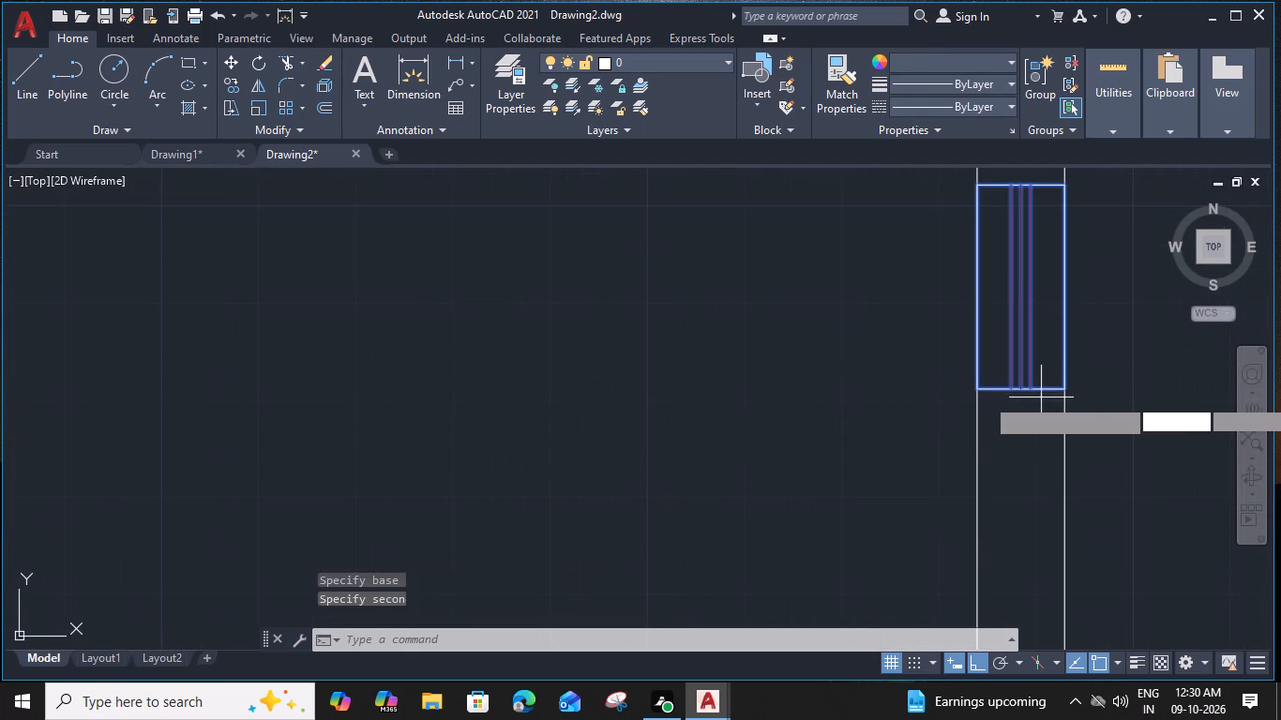
pyautogui.click(977, 388)
pyautogui.scroll(-3, 977, 389)
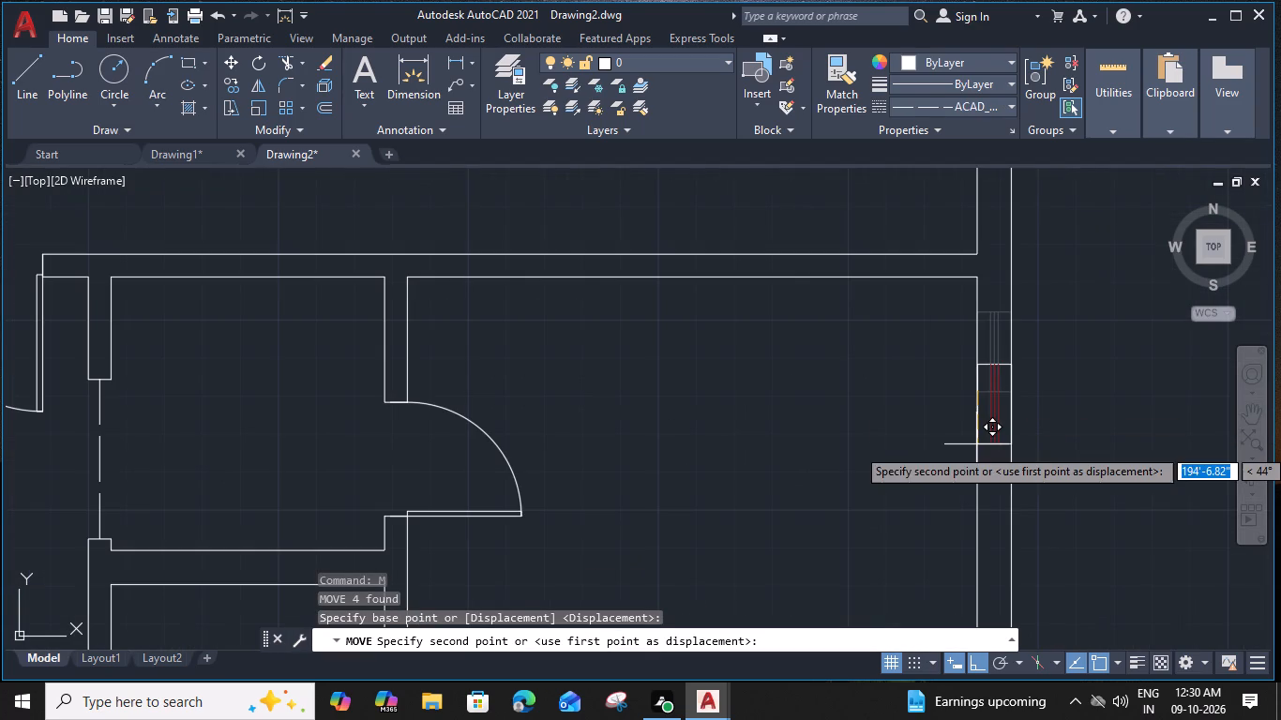
pyautogui.moveTo(978, 512); pyautogui.dragTo(957, 352, button='middle')
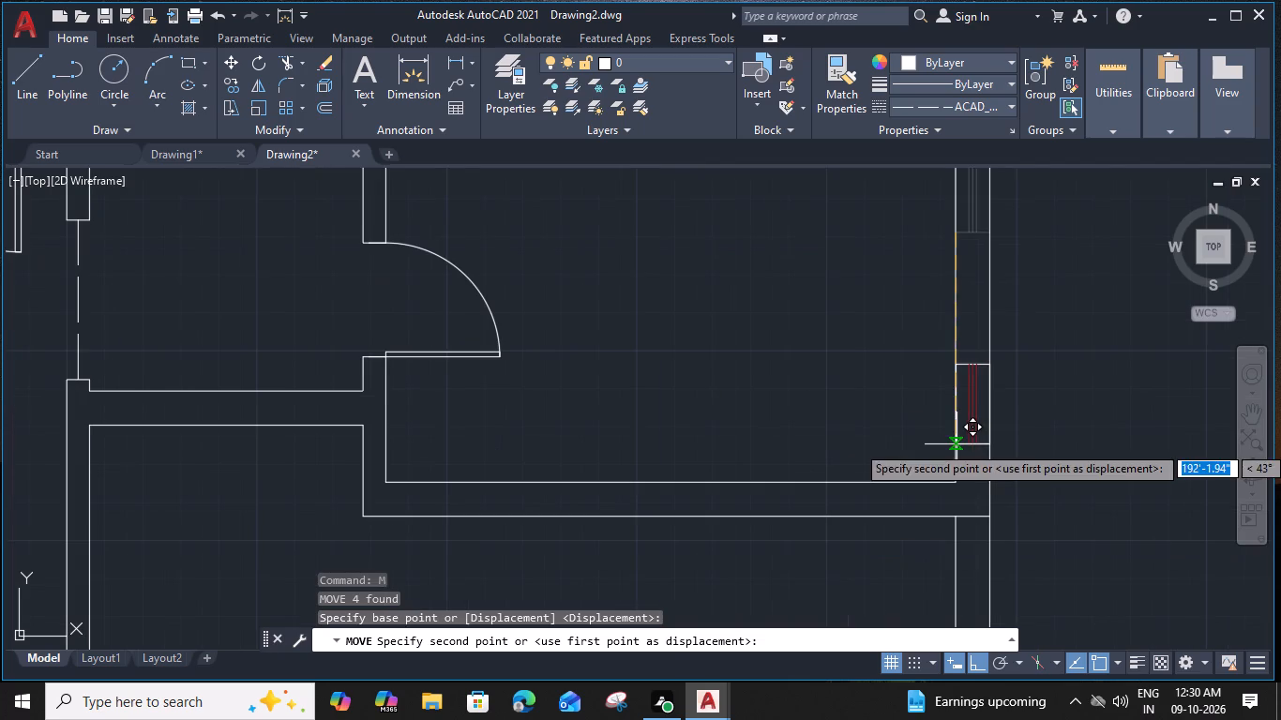
pyautogui.click(957, 444)
# Copy the TOILET-1 water closet from the labelled plan into the western narrow upper room, against the shared partition.
pyautogui.scroll(-3, 881, 421)
pyautogui.moveTo(844, 415); pyautogui.dragTo(1006, 412, button='middle')
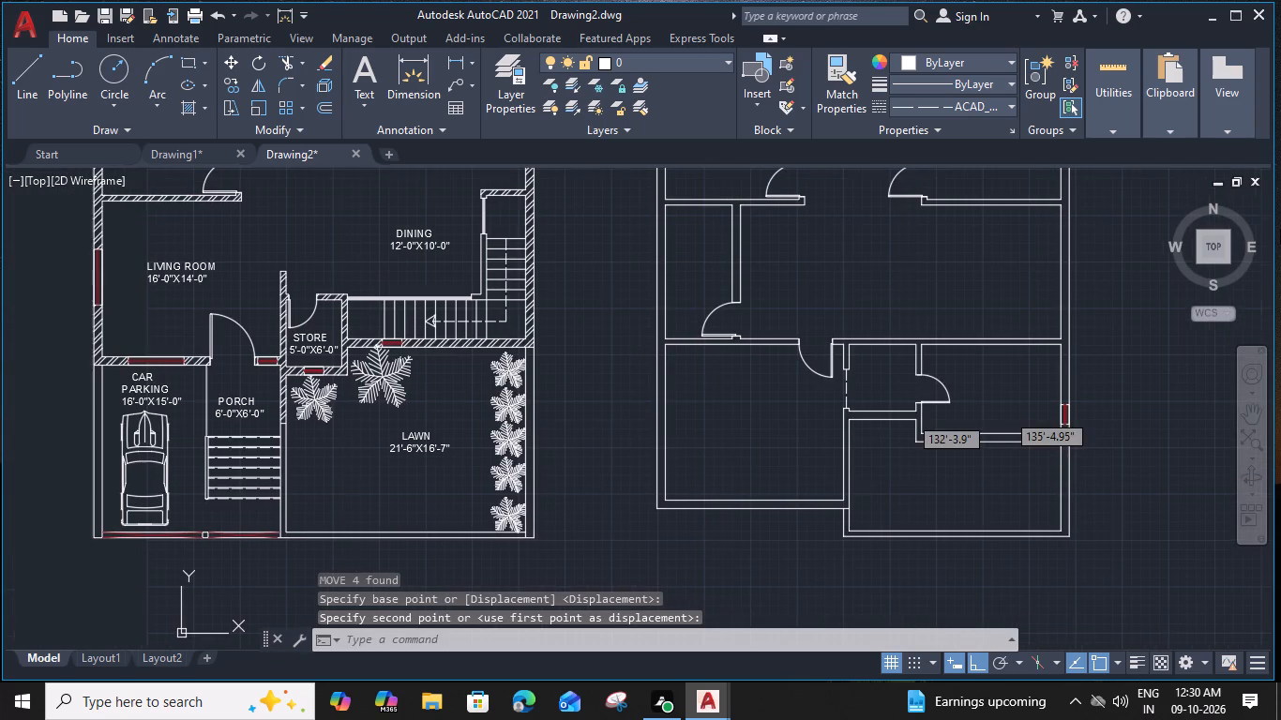
pyautogui.moveTo(932, 319); pyautogui.dragTo(916, 367, button='middle')
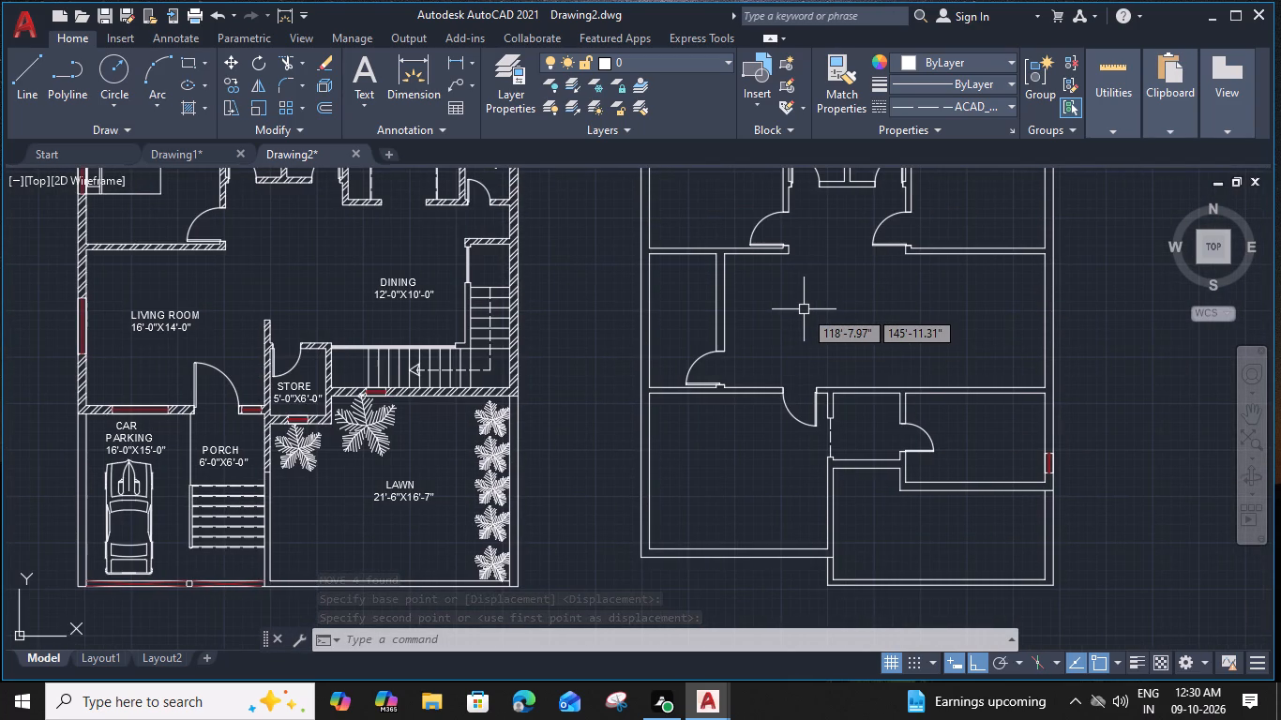
pyautogui.moveTo(867, 307); pyautogui.dragTo(809, 311, button='middle')
pyautogui.moveTo(868, 337); pyautogui.dragTo(871, 356, button='middle')
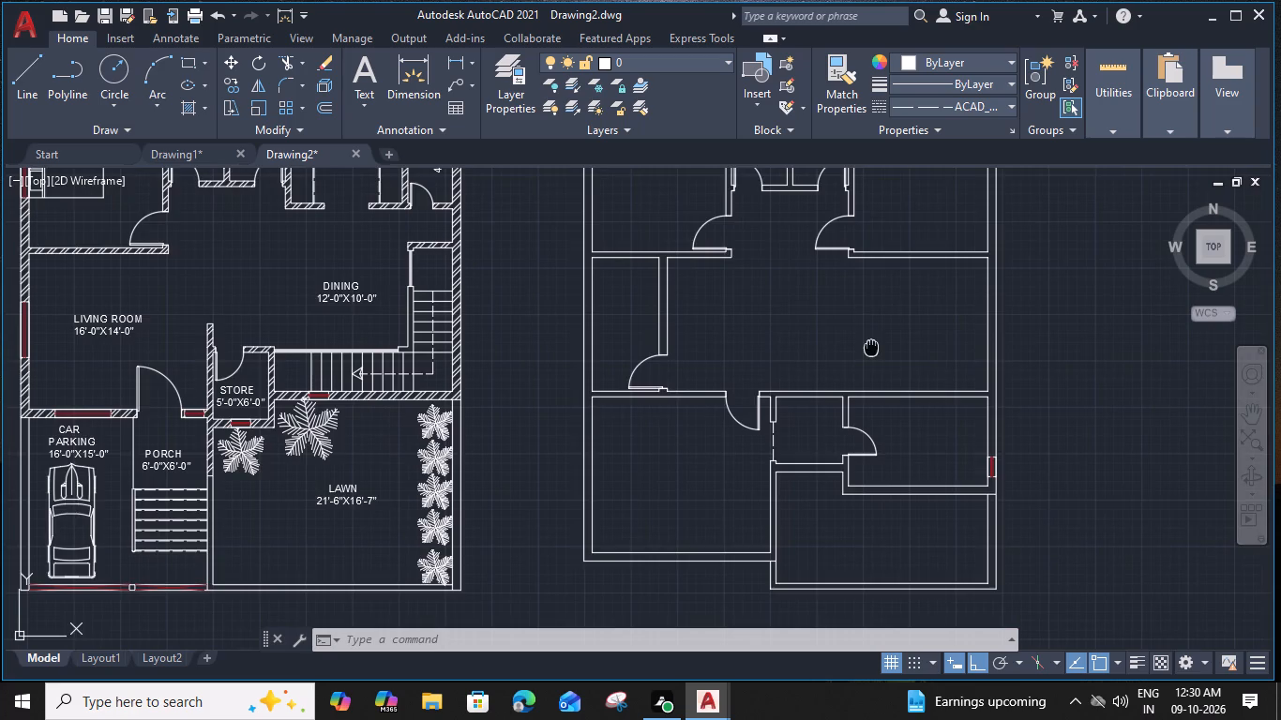
pyautogui.moveTo(871, 356); pyautogui.dragTo(848, 457, button='middle')
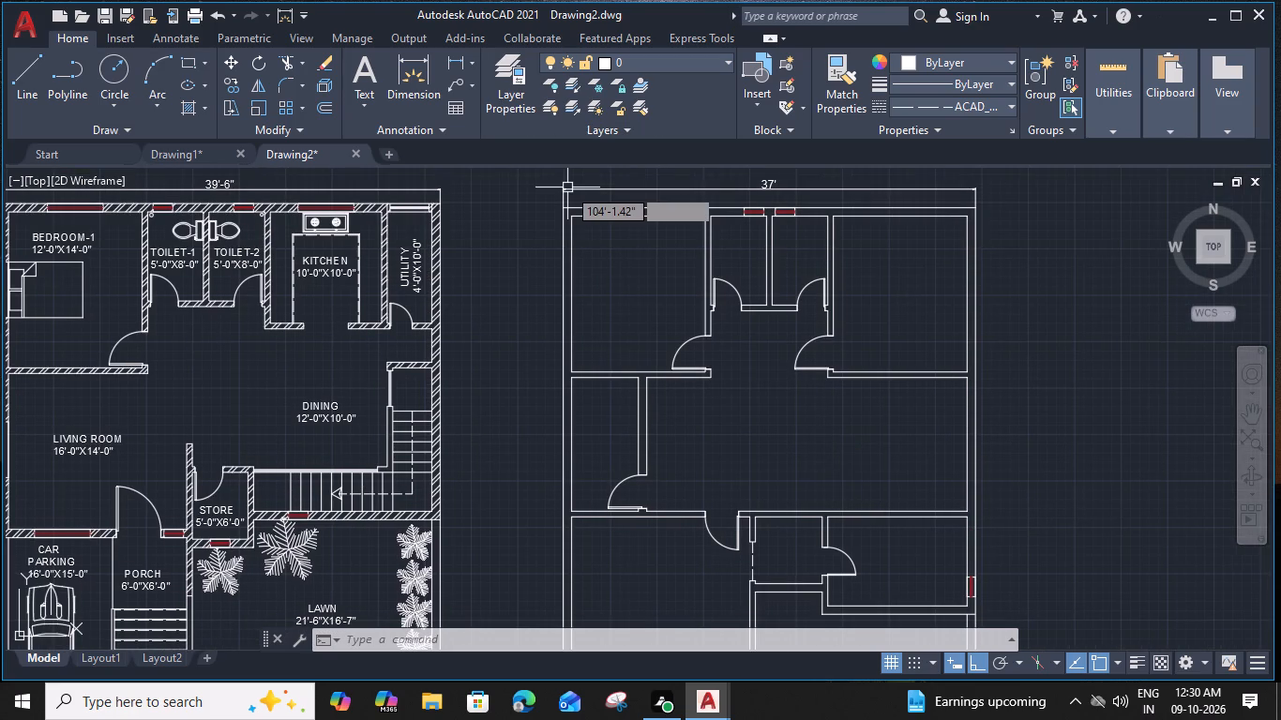
pyautogui.scroll(2, 165, 209)
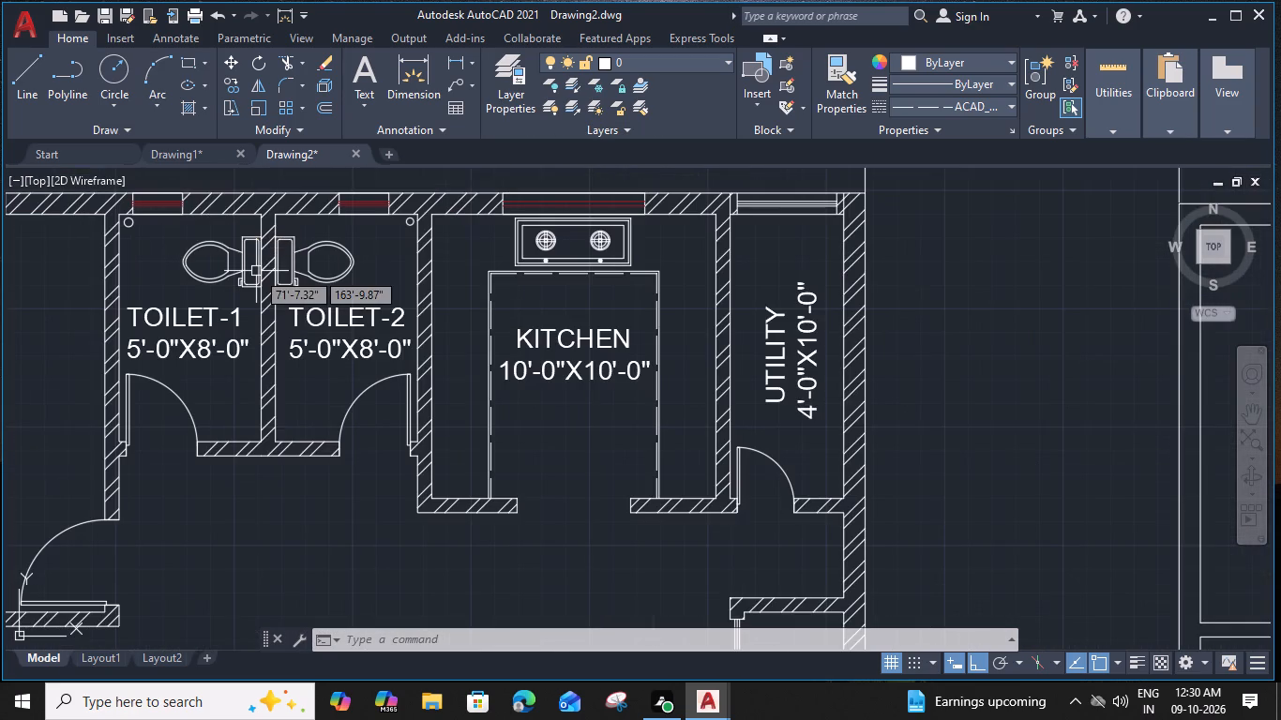
pyautogui.click(243, 267)
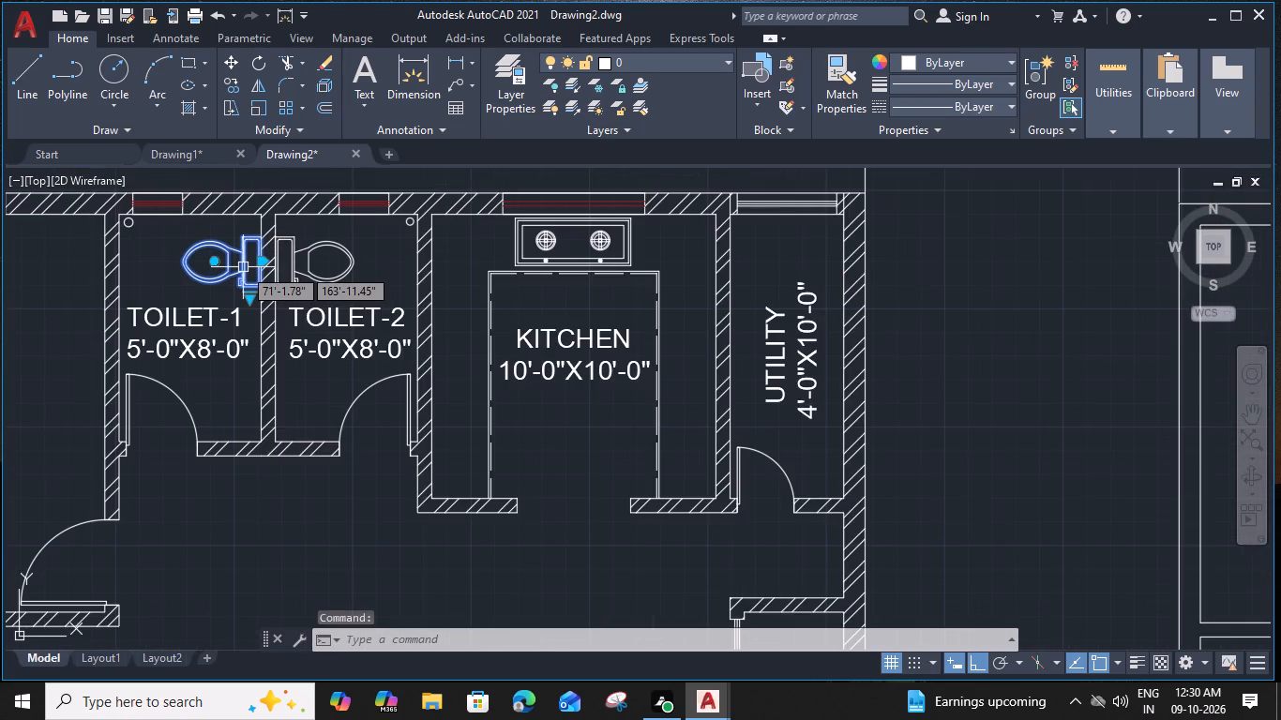
pyautogui.write('co')
pyautogui.press('space')
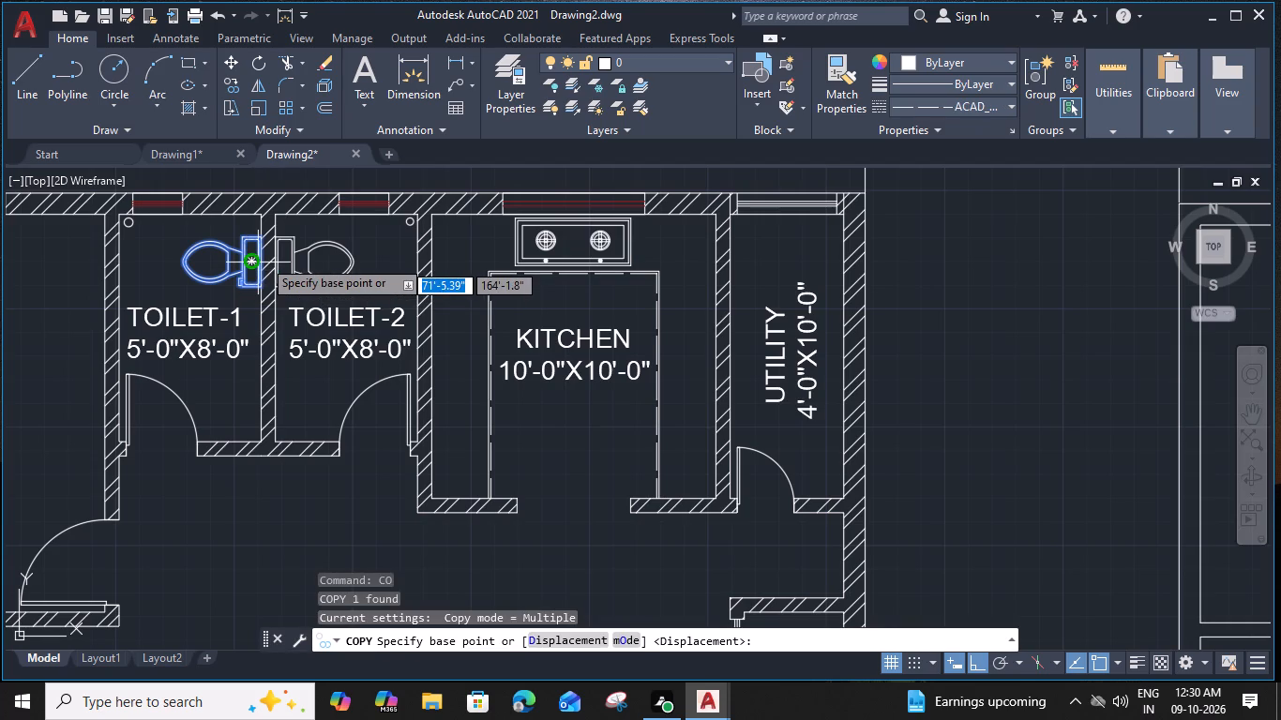
pyautogui.click(263, 215)
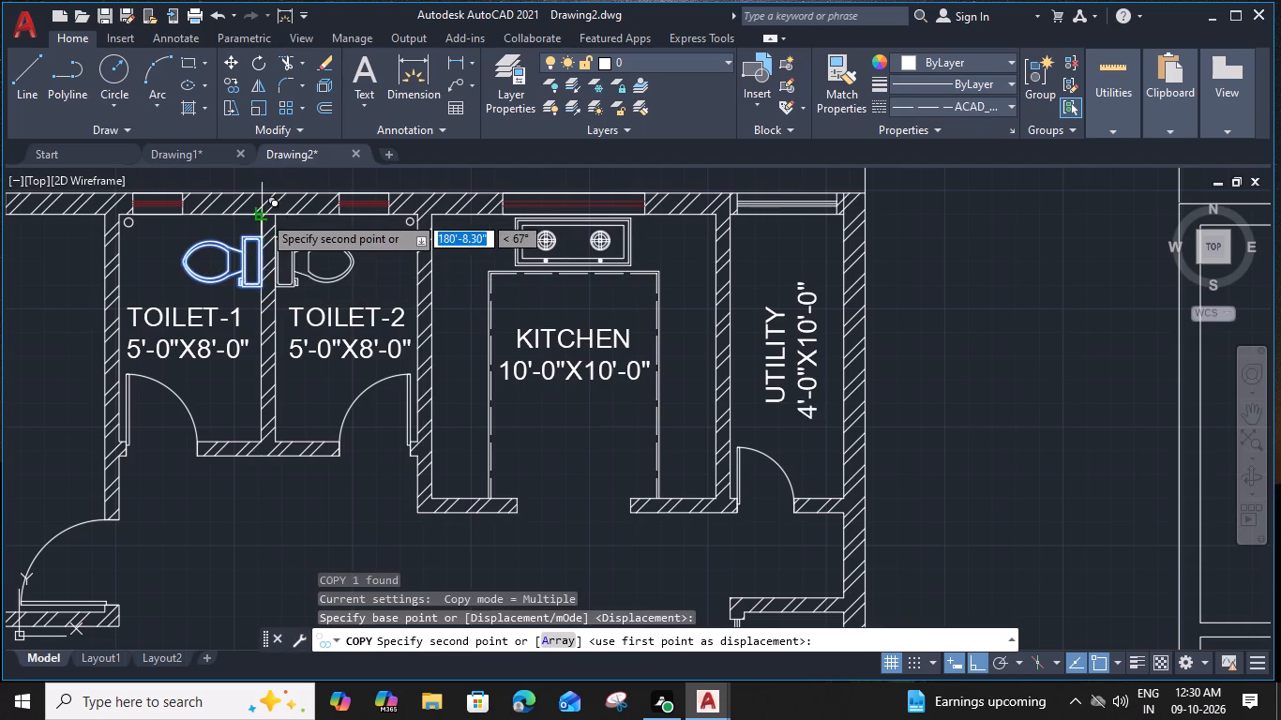
pyautogui.scroll(-2, 263, 215)
pyautogui.scroll(2, 821, 215)
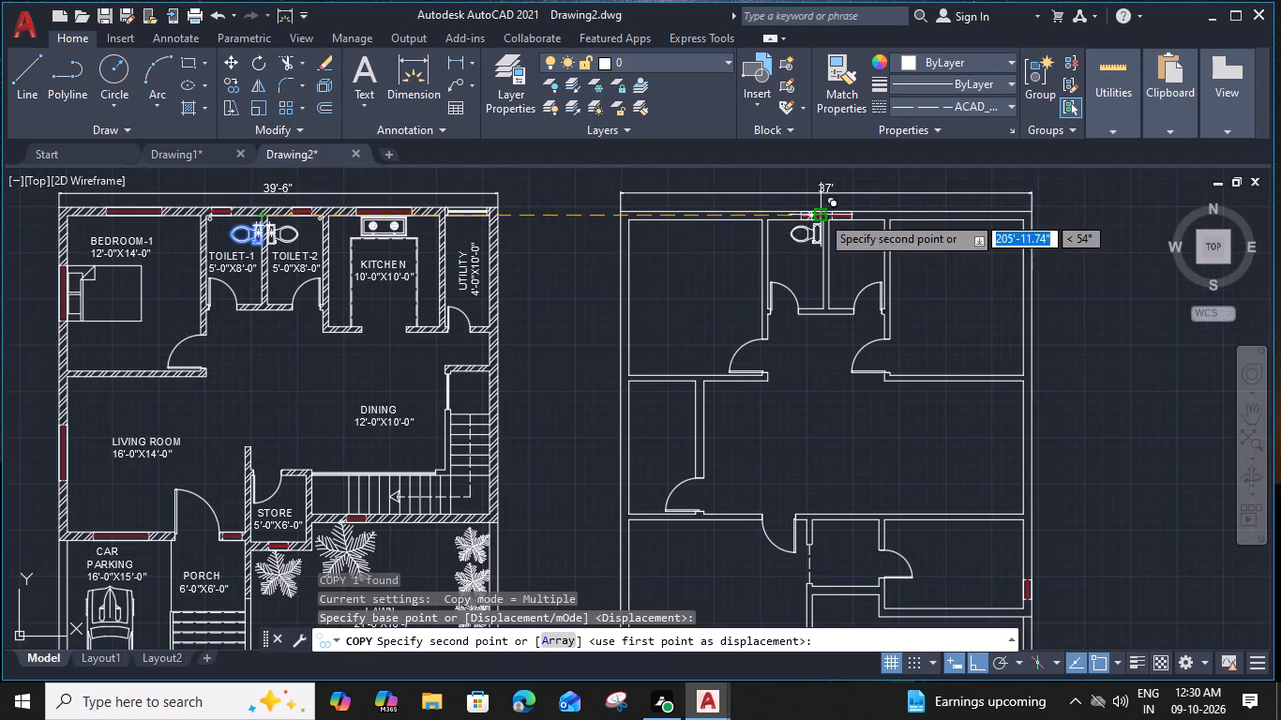
pyautogui.scroll(1, 821, 215)
pyautogui.click(835, 230)
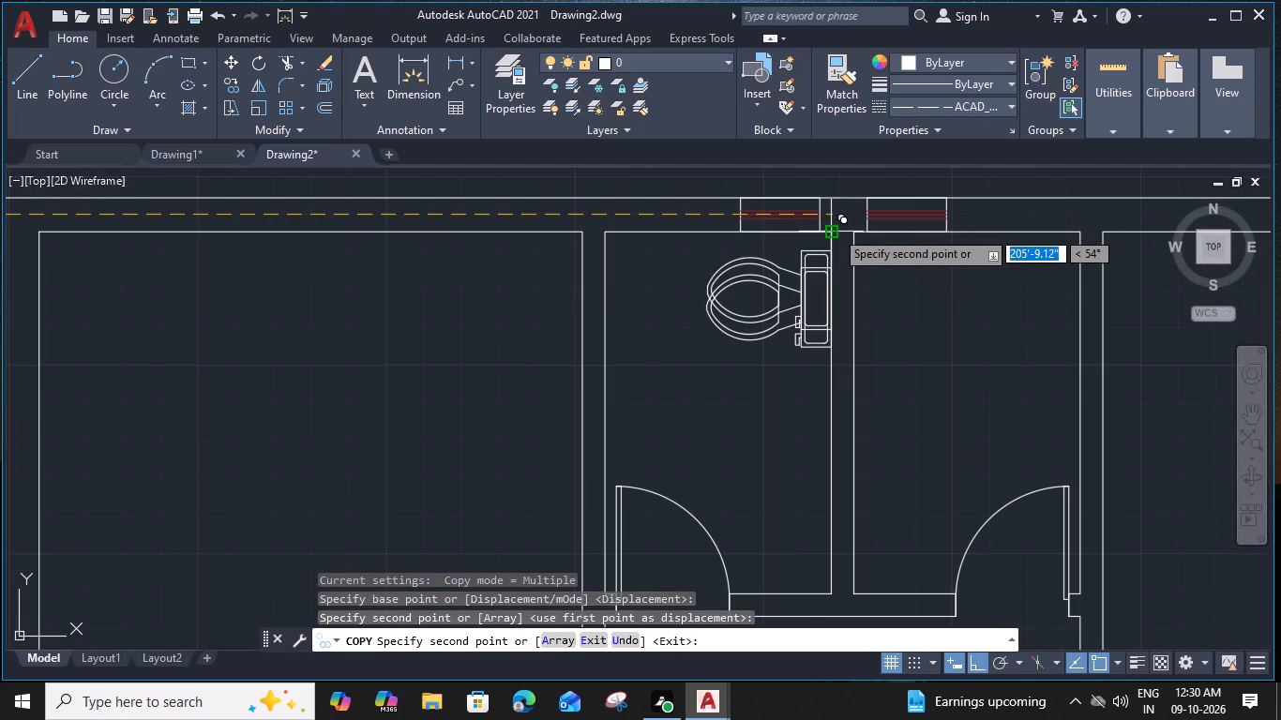
pyautogui.press('Escape')
# Copy the TOILET-2 water closet from the labelled plan into the eastern narrow upper room, against the shared partition.
pyautogui.moveTo(188, 277); pyautogui.dragTo(636, 236, button='middle')
pyautogui.scroll(-2, 305, 275)
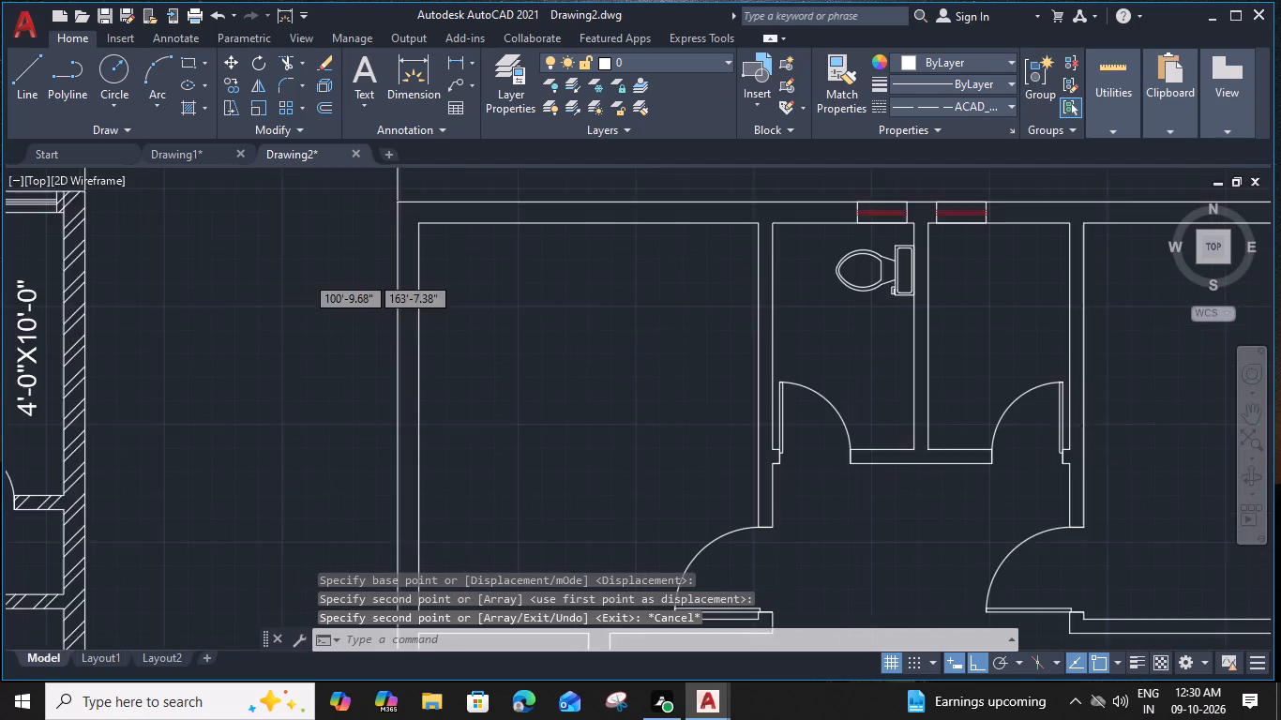
pyautogui.moveTo(86, 292); pyautogui.dragTo(396, 245, button='middle')
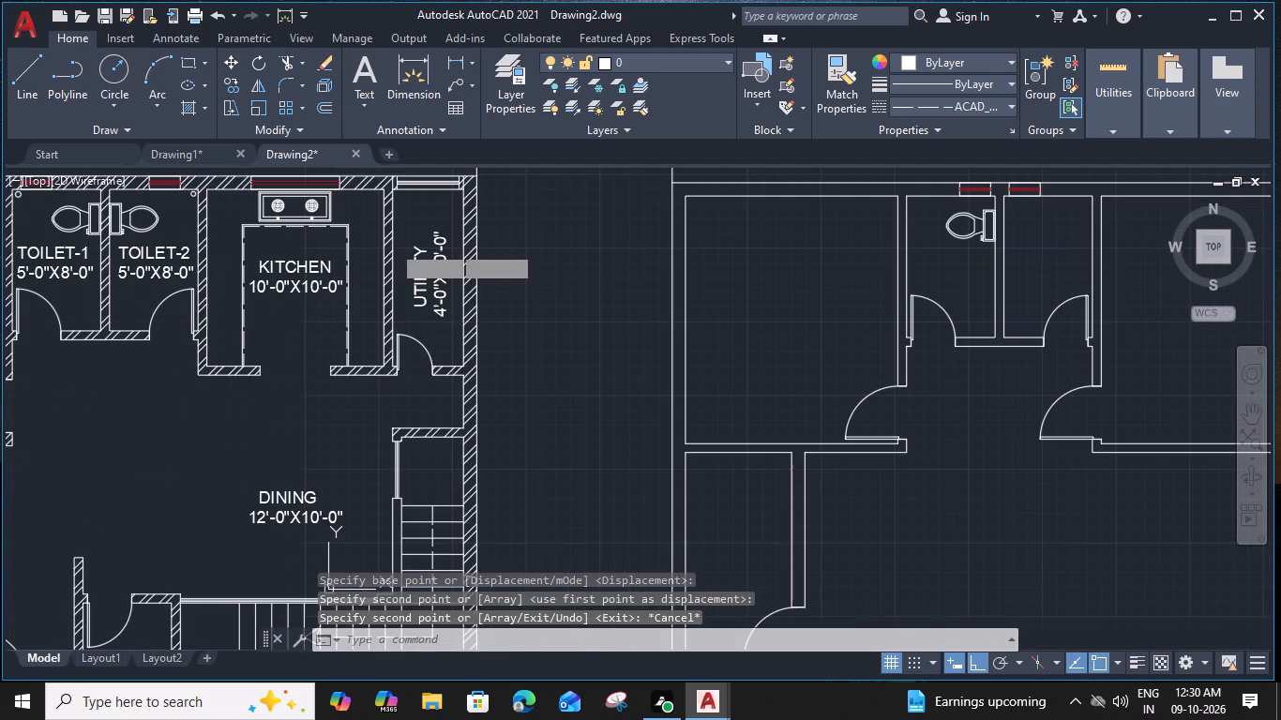
pyautogui.click(135, 209)
pyautogui.press('c')
pyautogui.write('o')
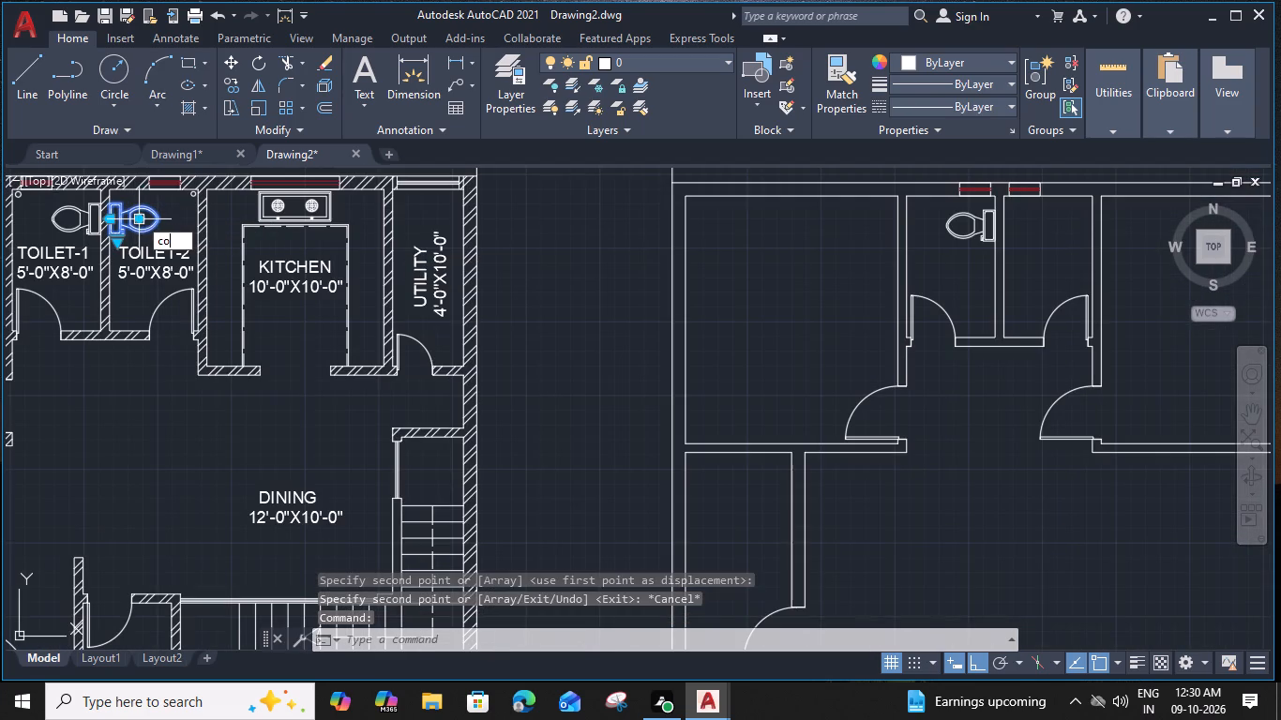
pyautogui.press('space')
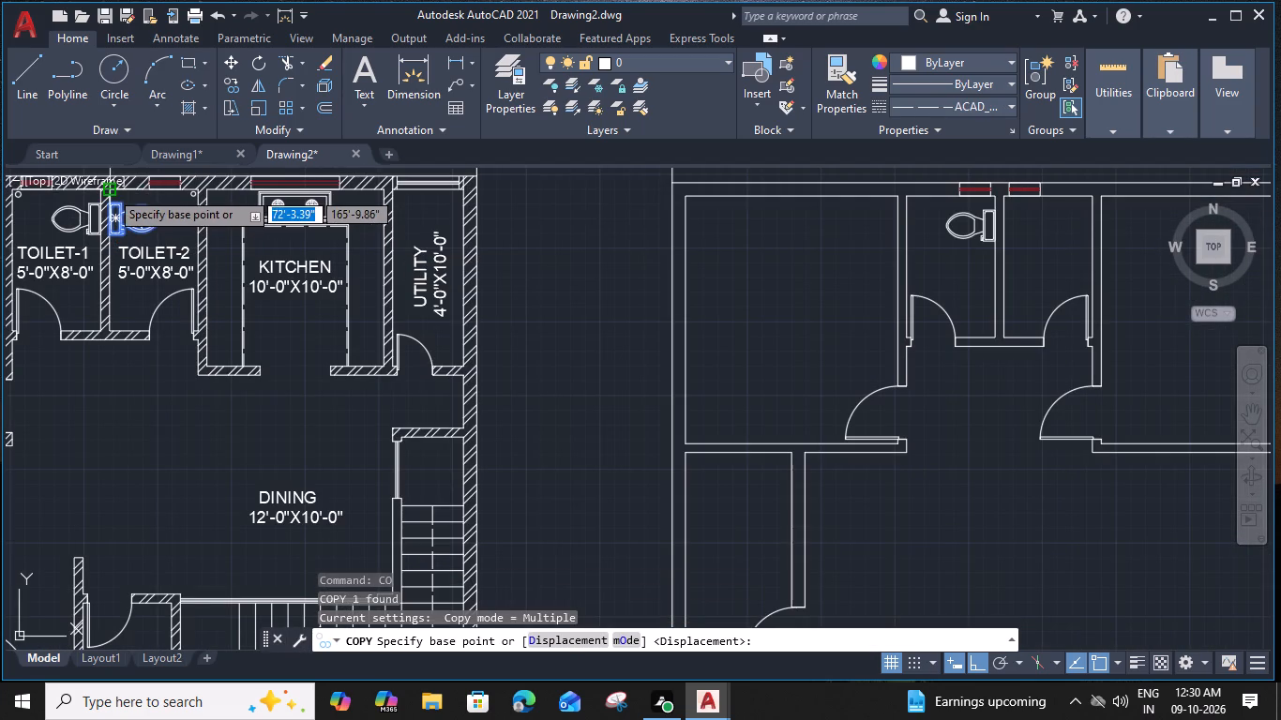
pyautogui.click(110, 190)
pyautogui.moveTo(651, 246); pyautogui.dragTo(381, 252, button='middle')
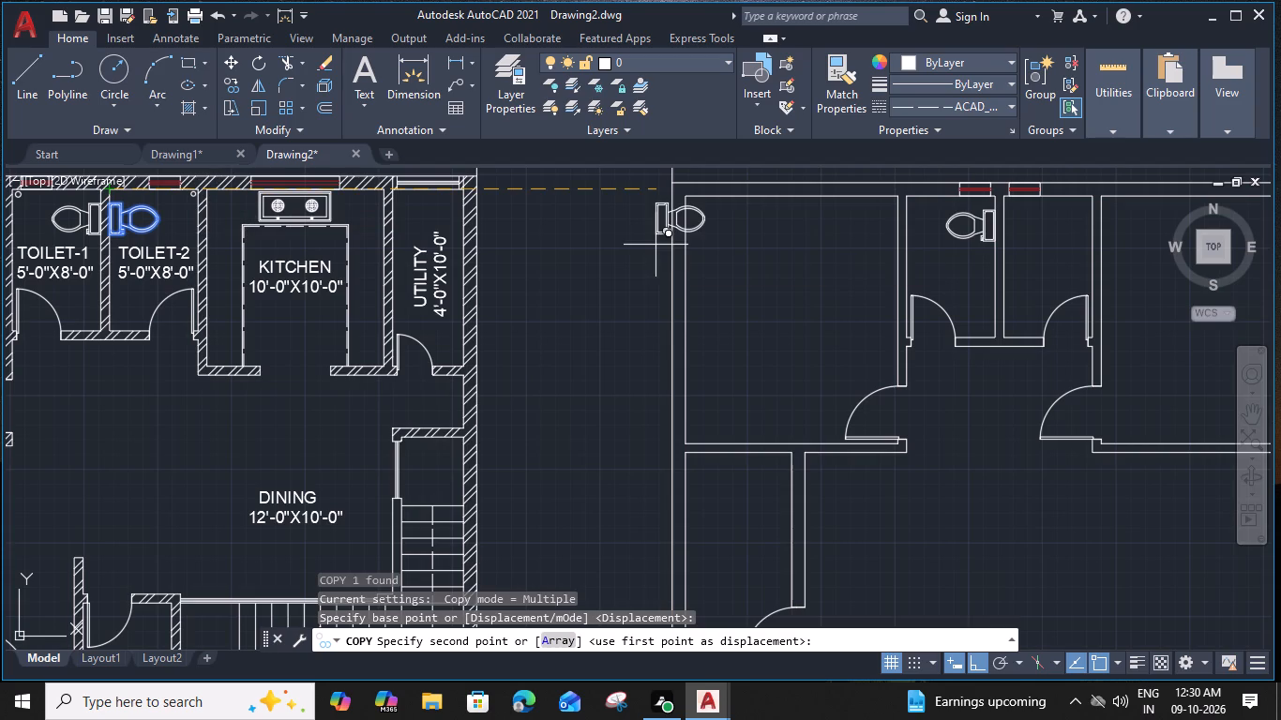
pyautogui.scroll(2, 736, 202)
pyautogui.click(736, 202)
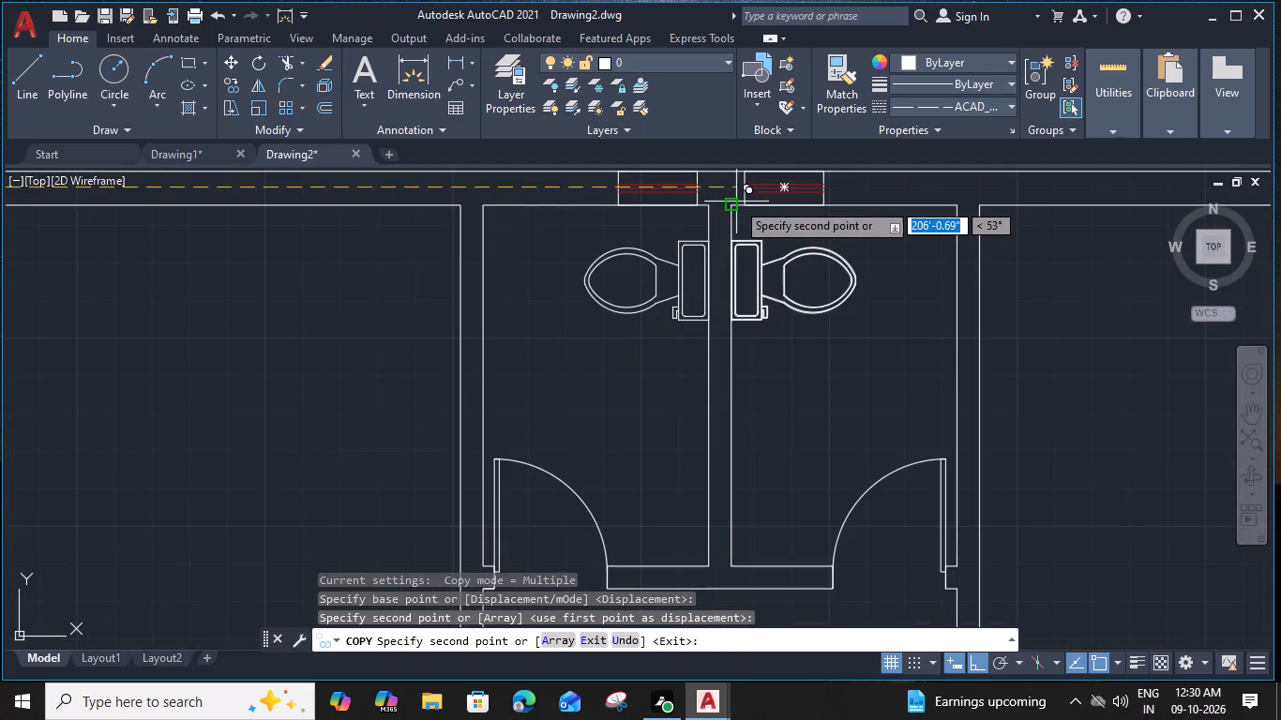
pyautogui.press('Escape')
# Copy the BEDROOM-1 bed from the labelled plan into the second plan's northwest and northeast rooms, against each room's west wall.
pyautogui.scroll(-2, 414, 351)
pyautogui.moveTo(324, 380); pyautogui.dragTo(687, 269, button='middle')
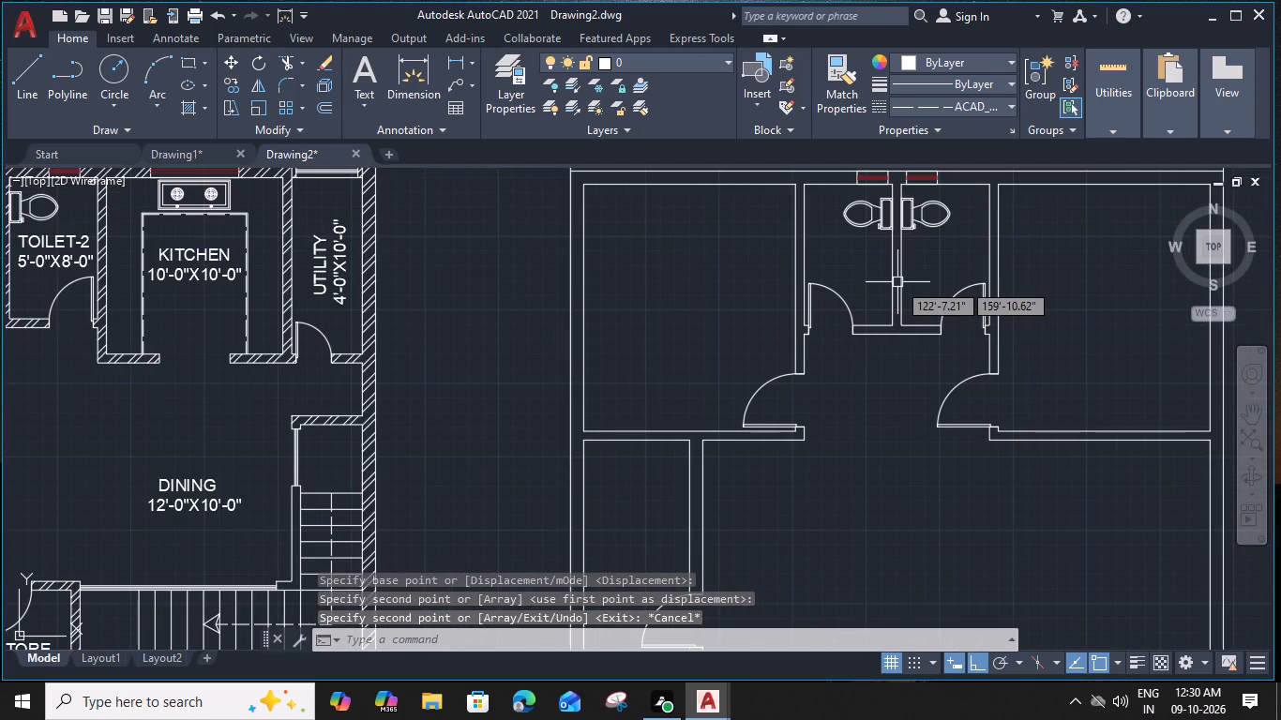
pyautogui.moveTo(276, 391); pyautogui.dragTo(727, 372, button='middle')
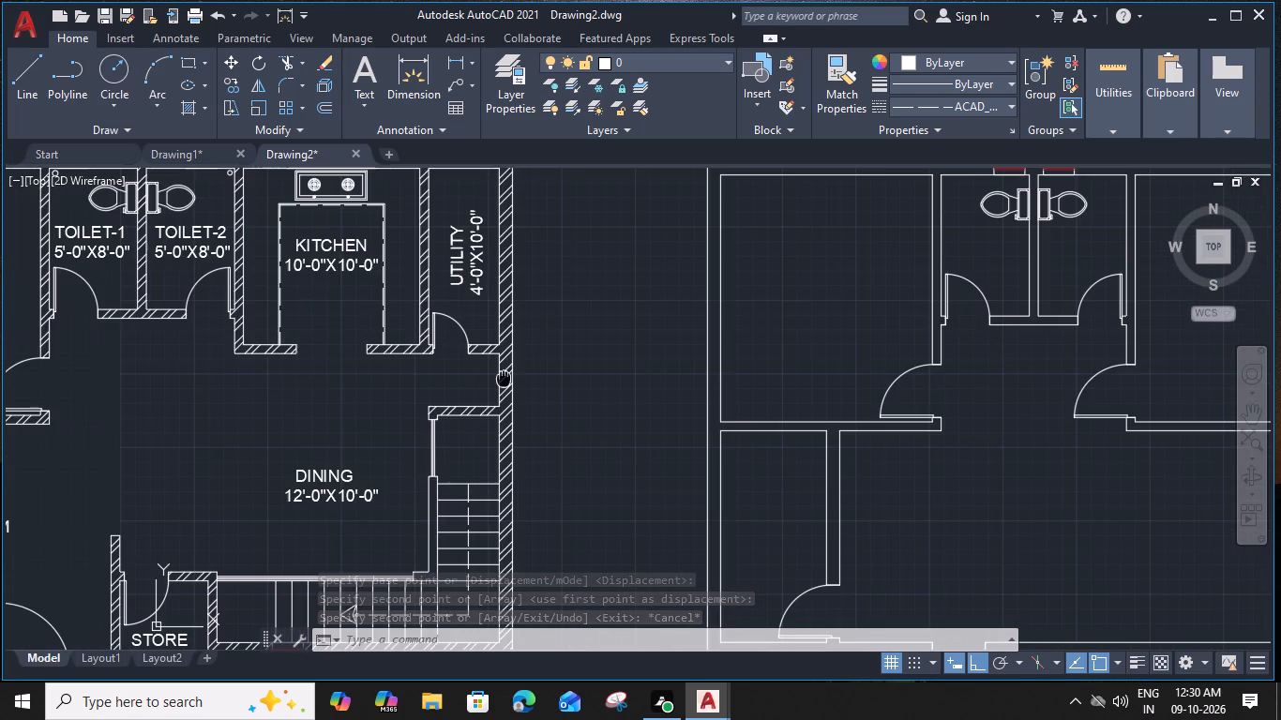
pyautogui.click(252, 327)
pyautogui.write('co')
pyautogui.press('space')
pyautogui.click(141, 408)
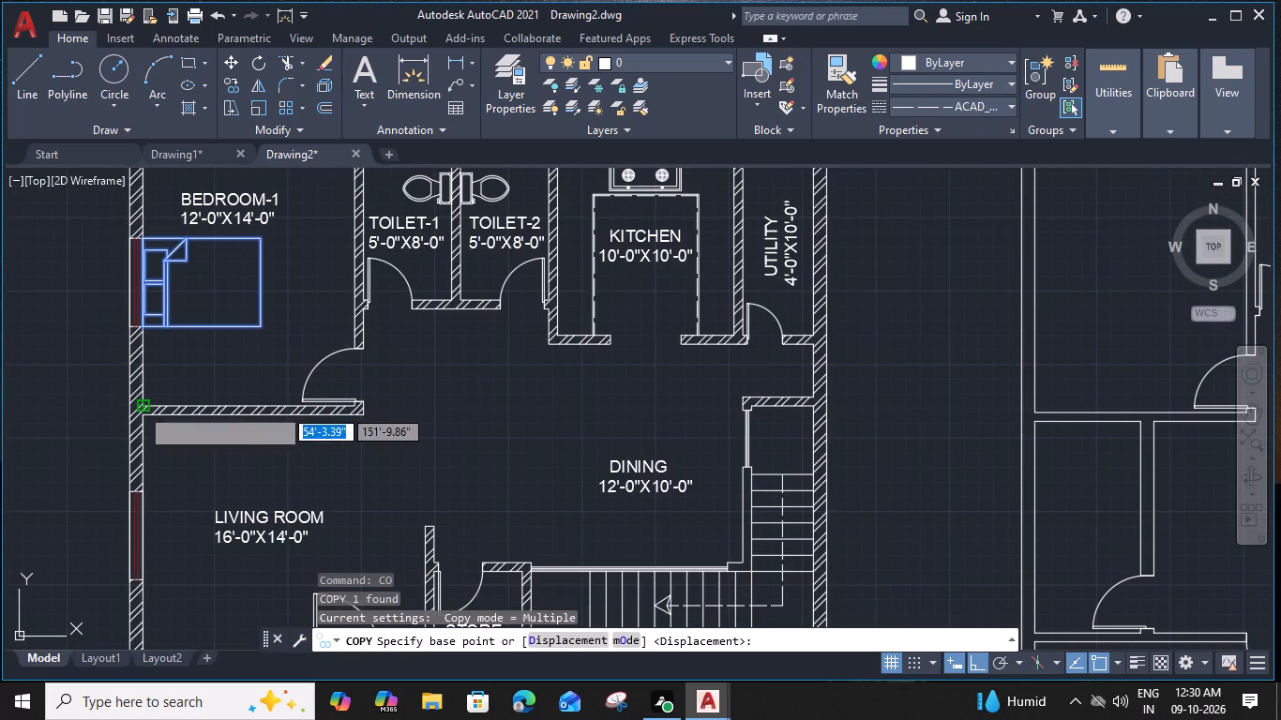
pyautogui.scroll(-2, 146, 411)
pyautogui.scroll(3, 490, 415)
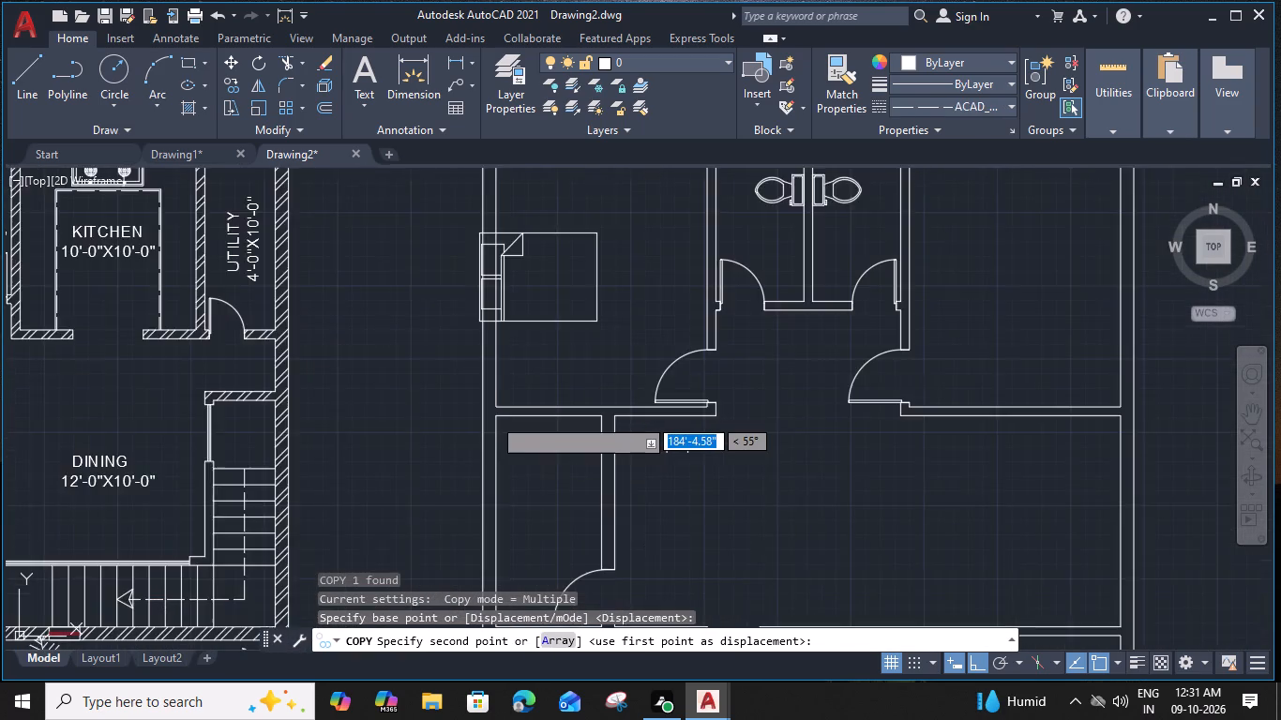
pyautogui.click(500, 409)
pyautogui.moveTo(759, 396); pyautogui.dragTo(219, 411, button='middle')
pyautogui.click(614, 419)
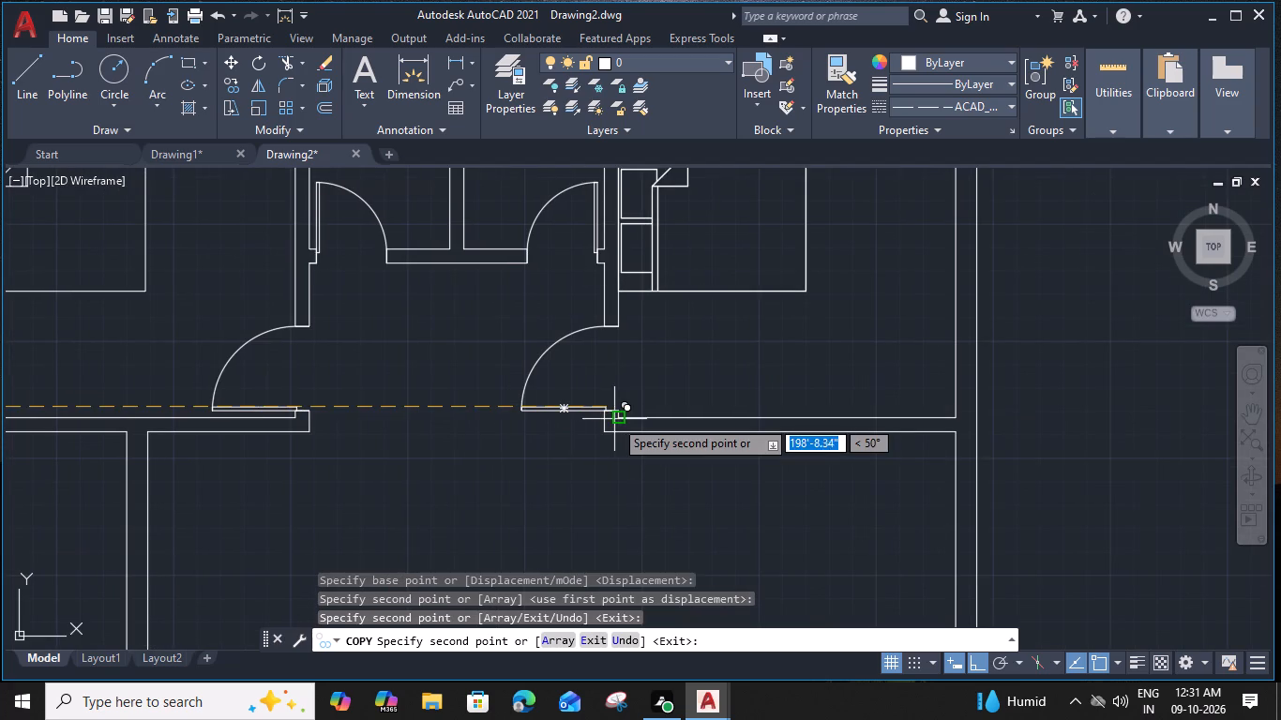
pyautogui.press('Escape')
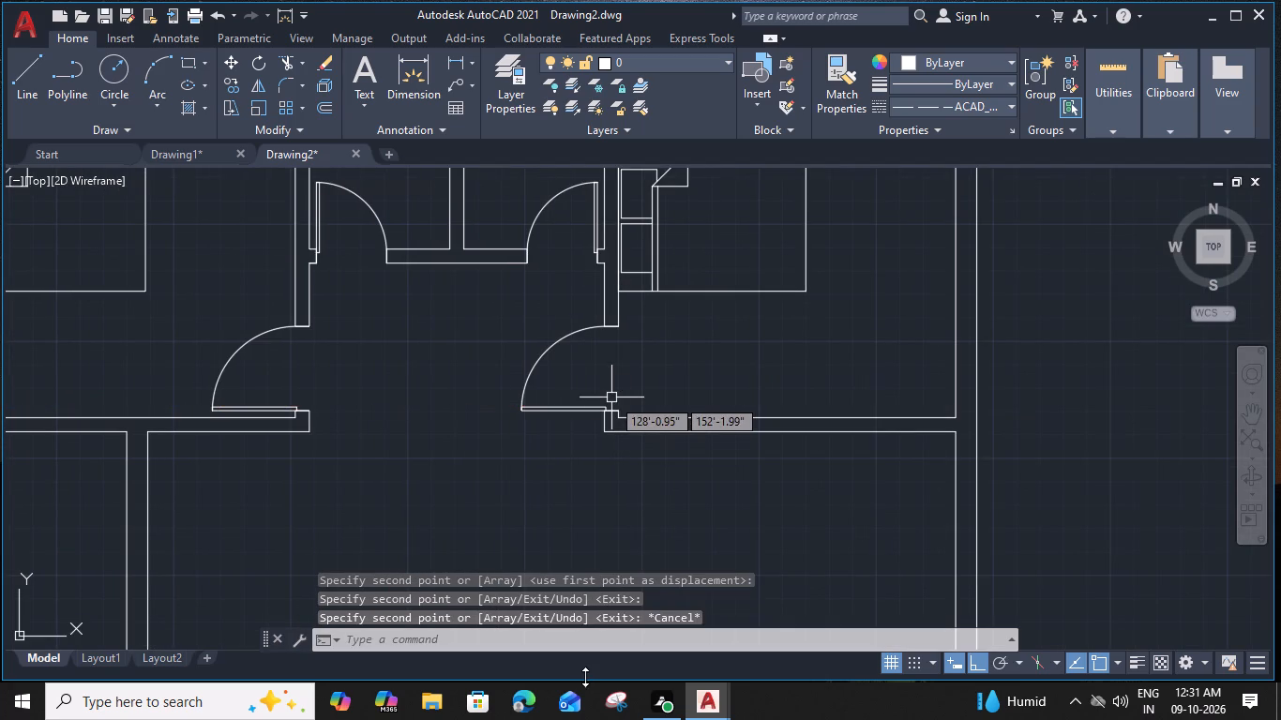
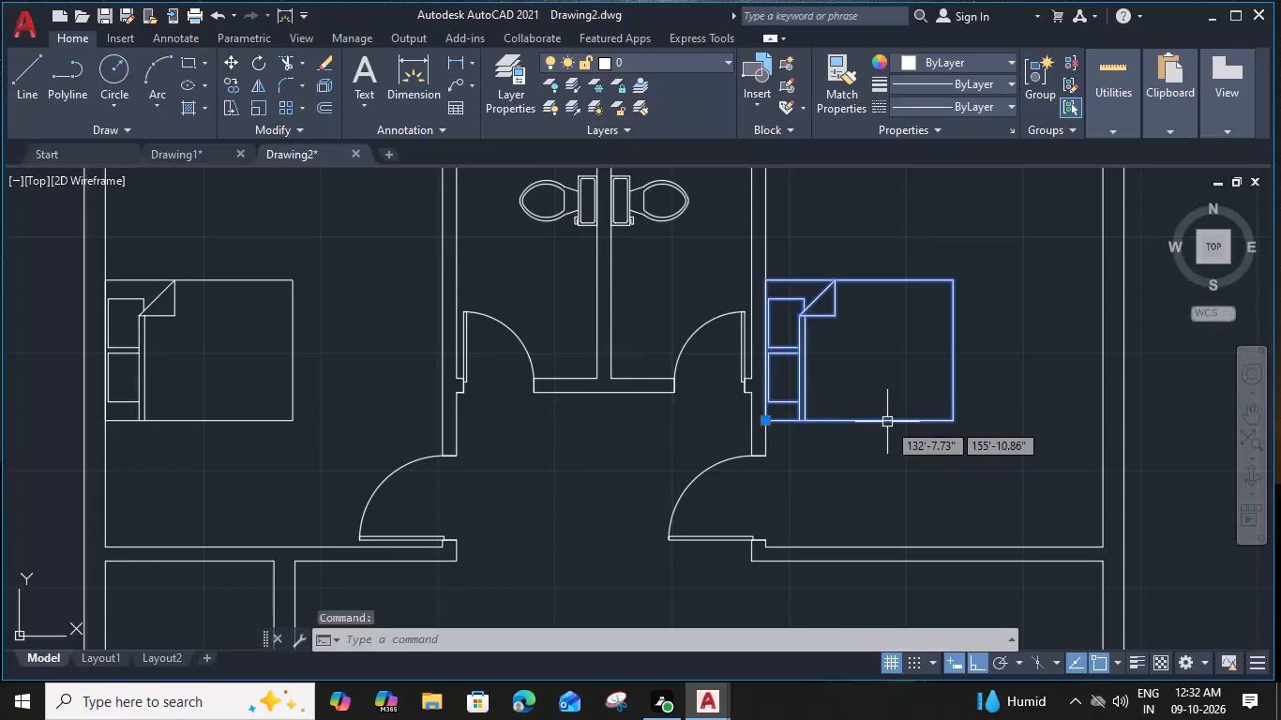
# Rotate the northeast room's bed 180 degrees about its northeast corner so its pillows face east.
pyautogui.write('ro')
pyautogui.press('space')
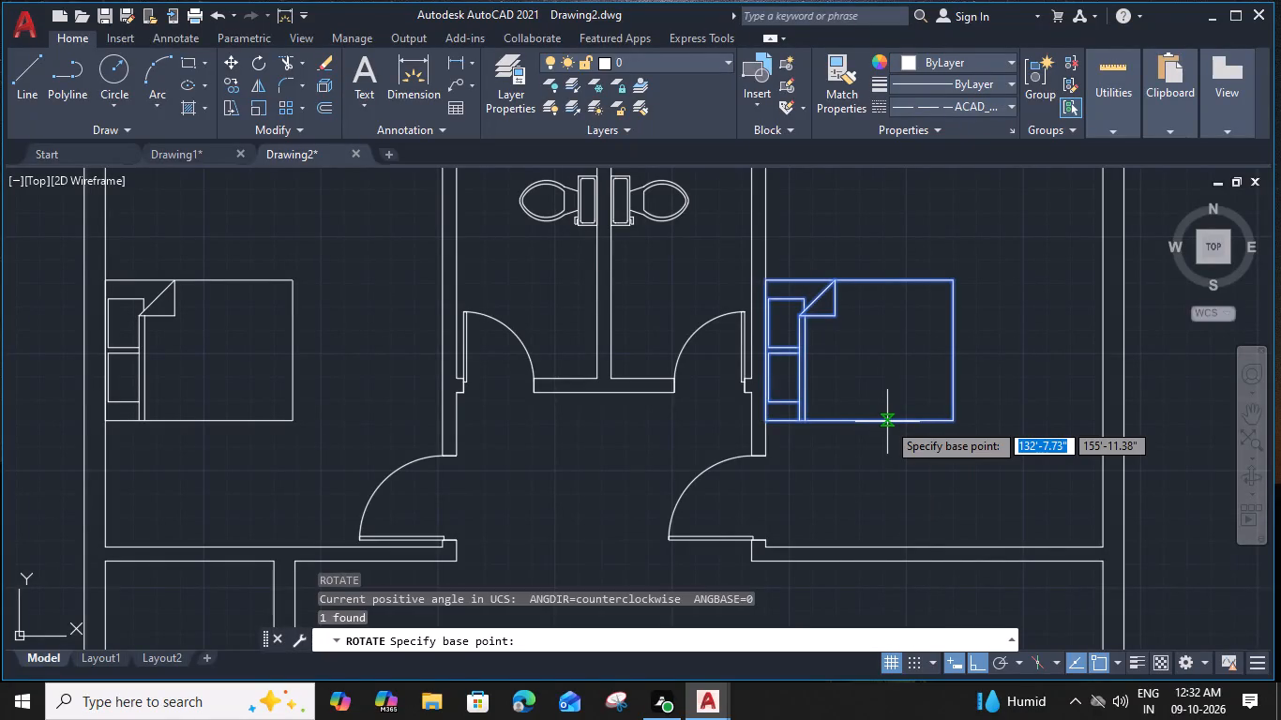
pyautogui.click(956, 282)
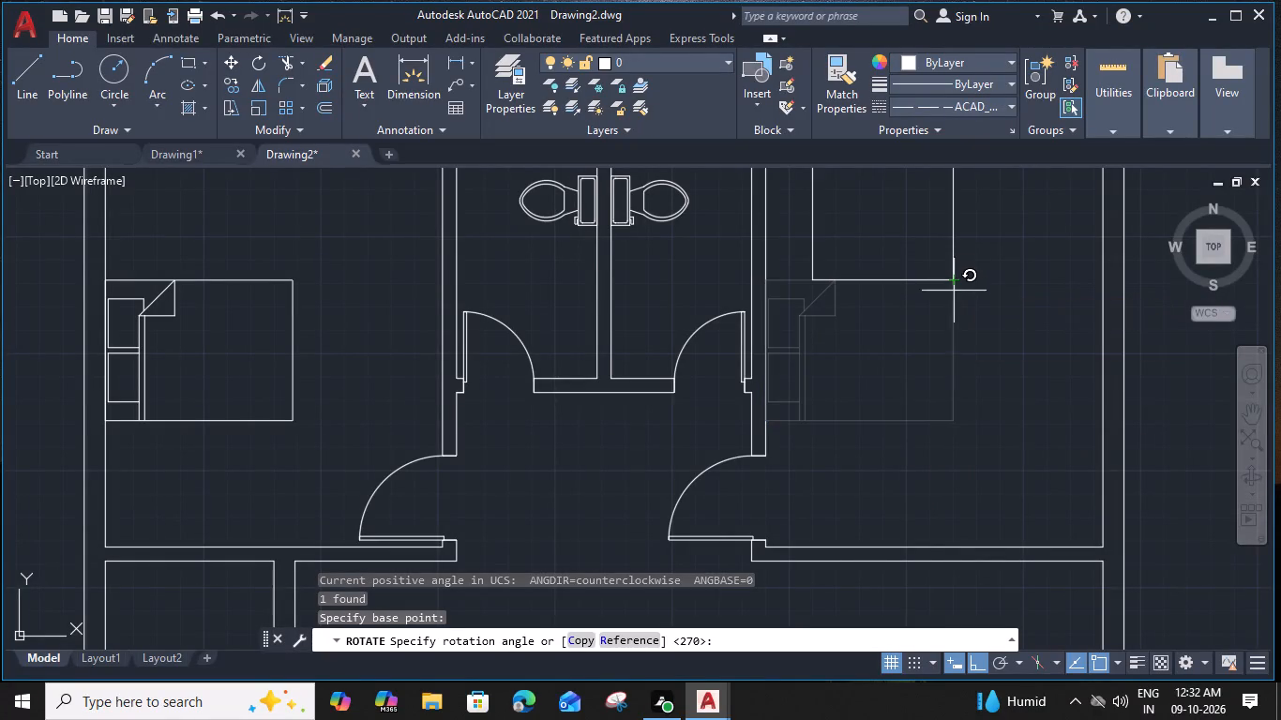
pyautogui.click(897, 280)
# Move the rotated bed straight south, clear of the northeast room's north wall.
pyautogui.moveTo(1030, 322); pyautogui.dragTo(791, 394, button='middle')
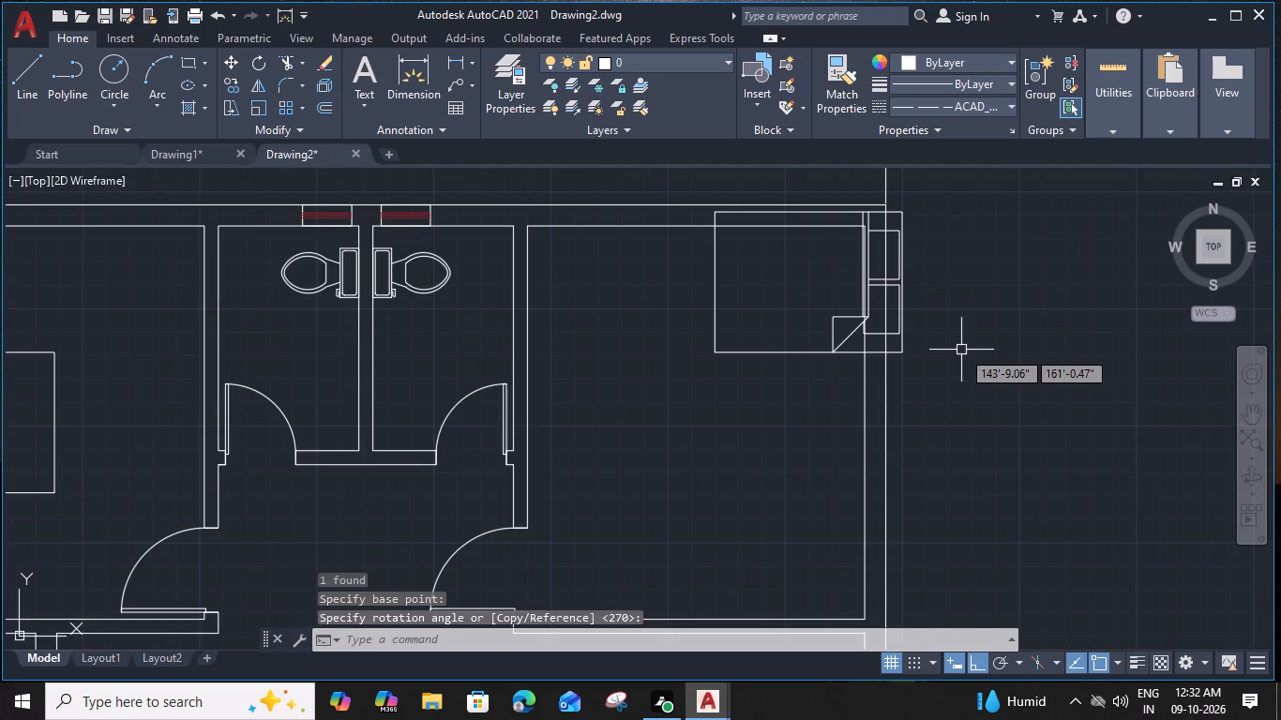
pyautogui.click(907, 287)
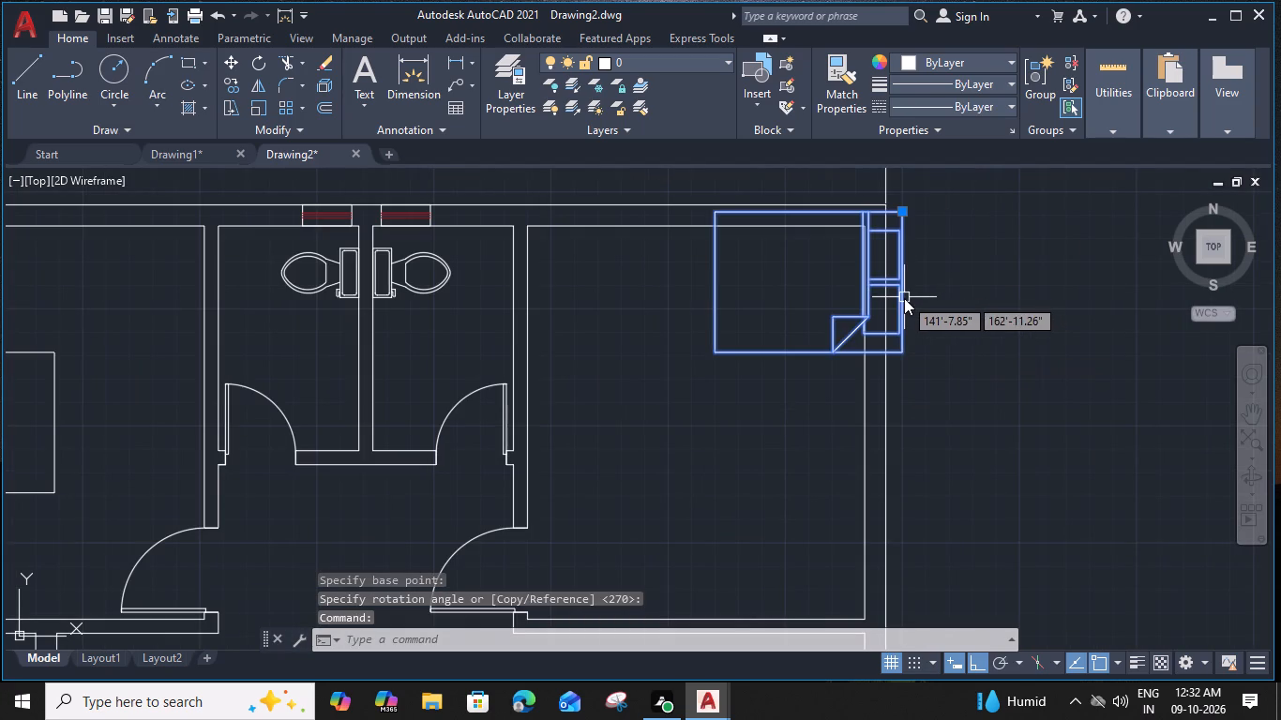
pyautogui.press('m')
pyautogui.press('space')
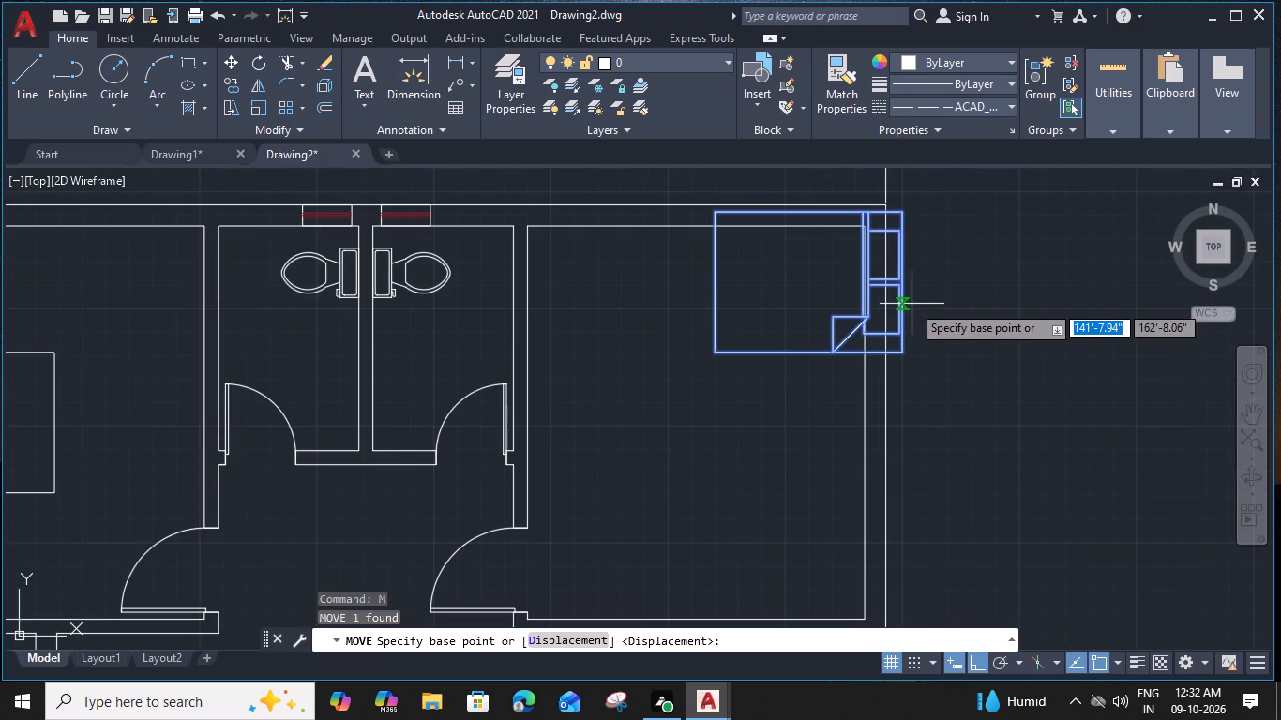
pyautogui.click(903, 280)
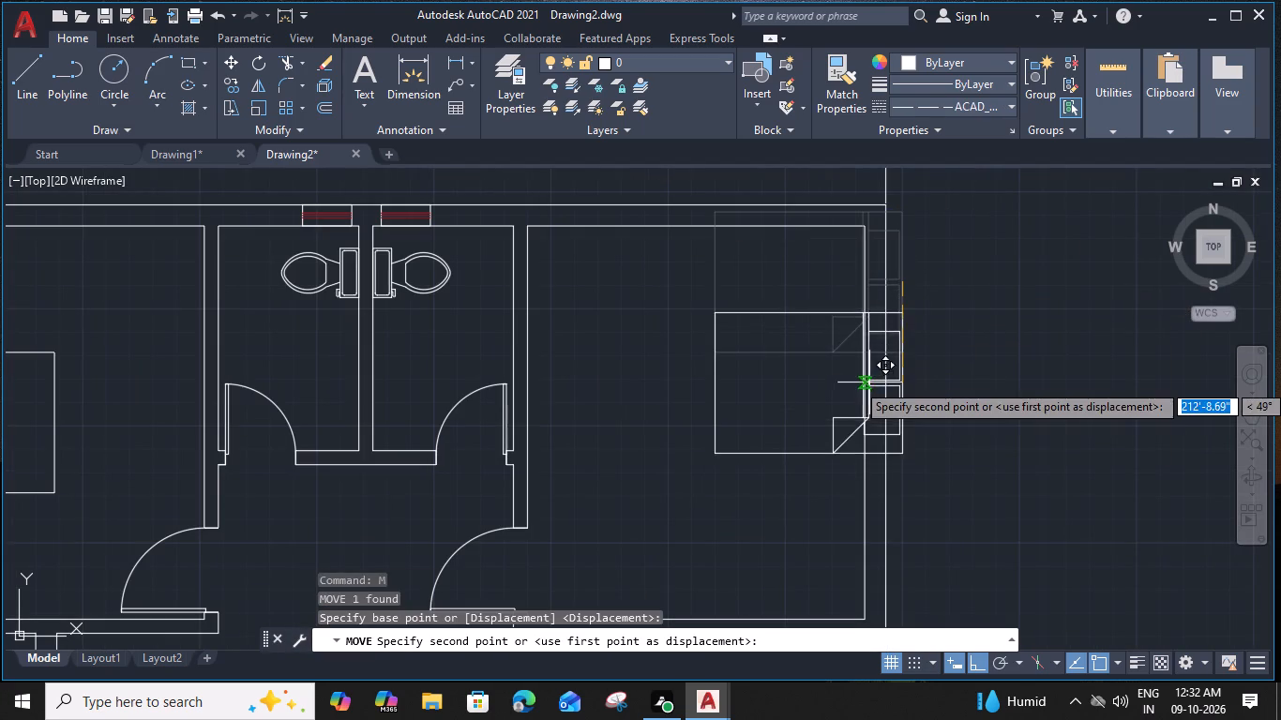
pyautogui.click(869, 401)
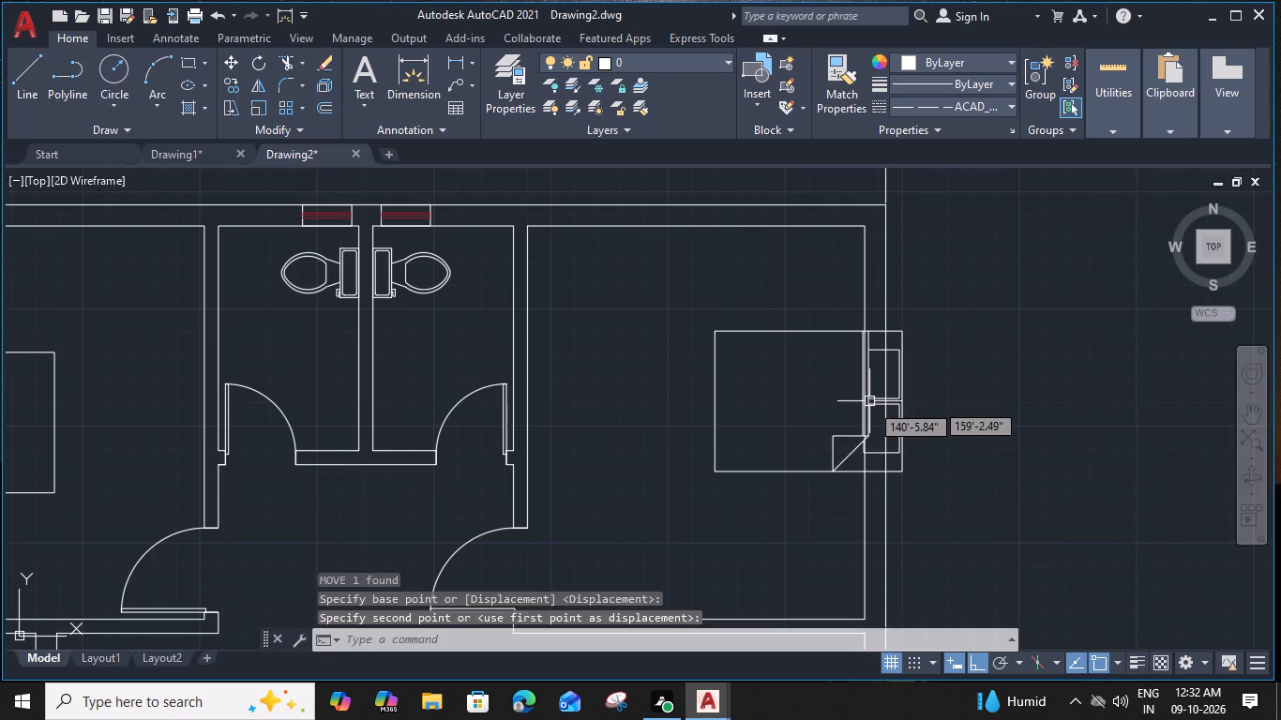
# Move the bed west so the midpoint of its pillow end meets the inner face of the east wall.
pyautogui.click(819, 472)
pyautogui.press('m')
pyautogui.press('space')
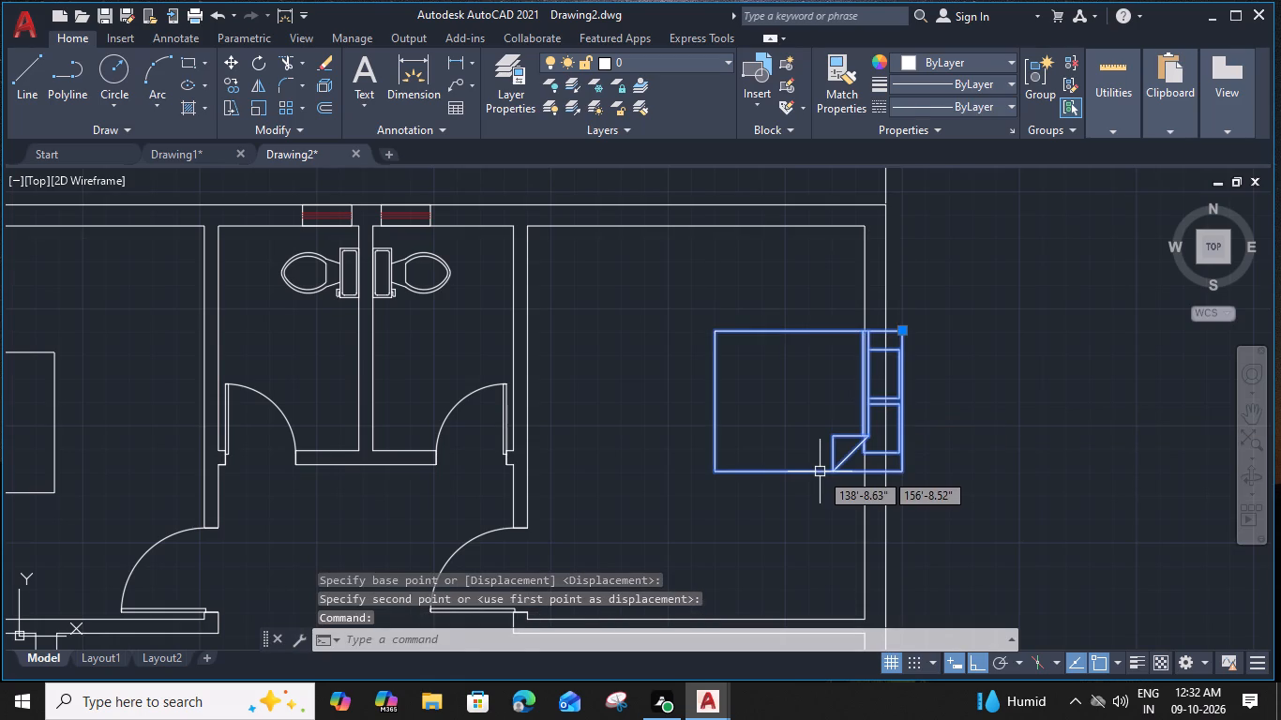
pyautogui.scroll(3, 905, 399)
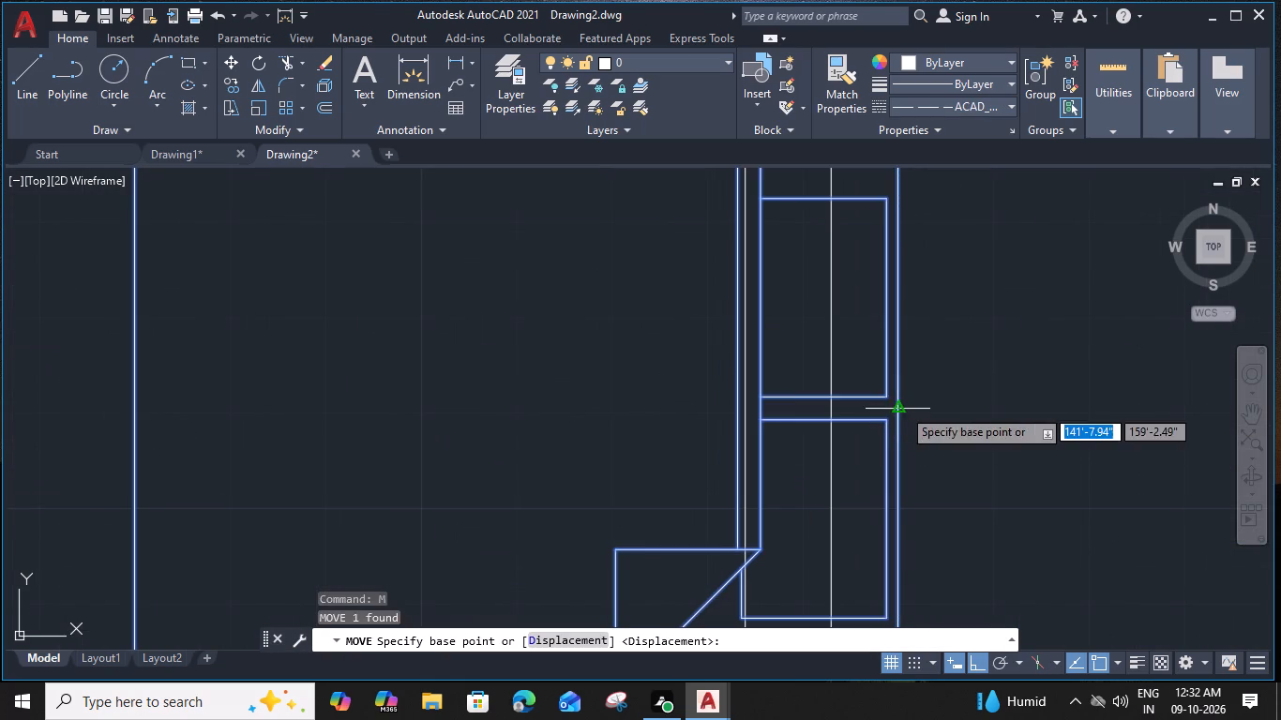
pyautogui.click(902, 408)
pyautogui.scroll(-3, 902, 408)
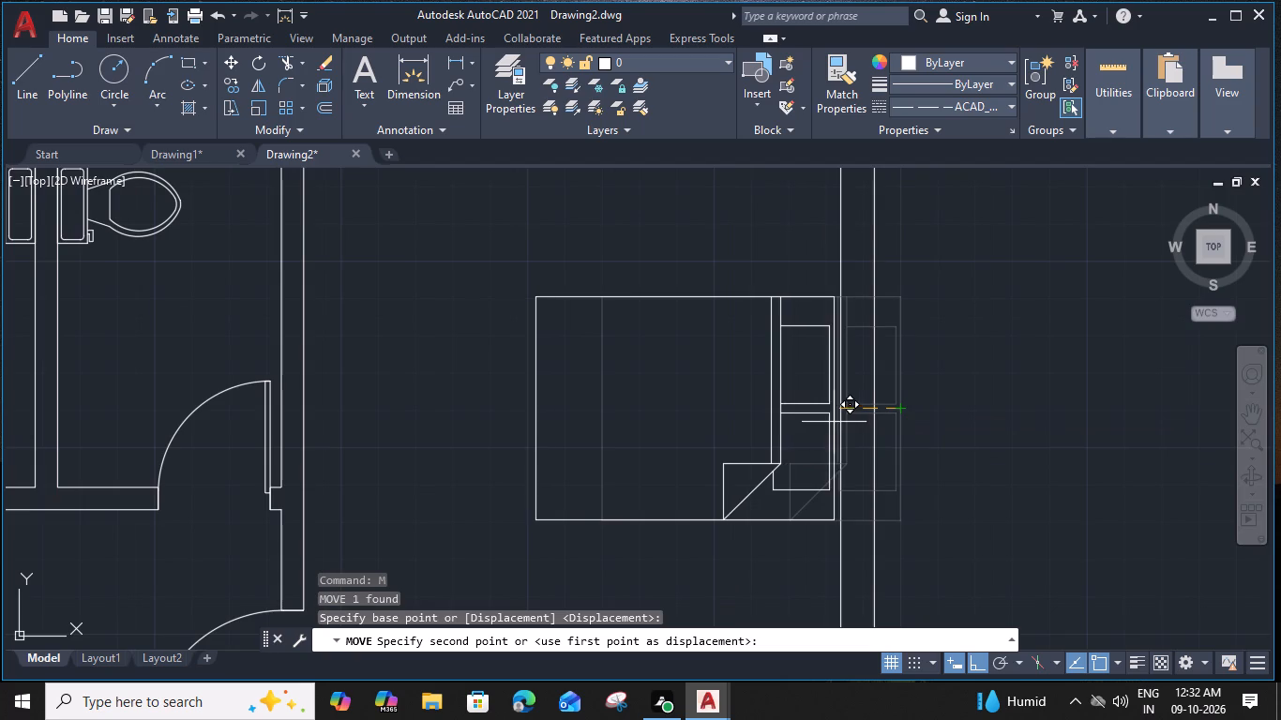
pyautogui.scroll(-1, 842, 409)
pyautogui.moveTo(842, 409); pyautogui.dragTo(815, 324, button='middle')
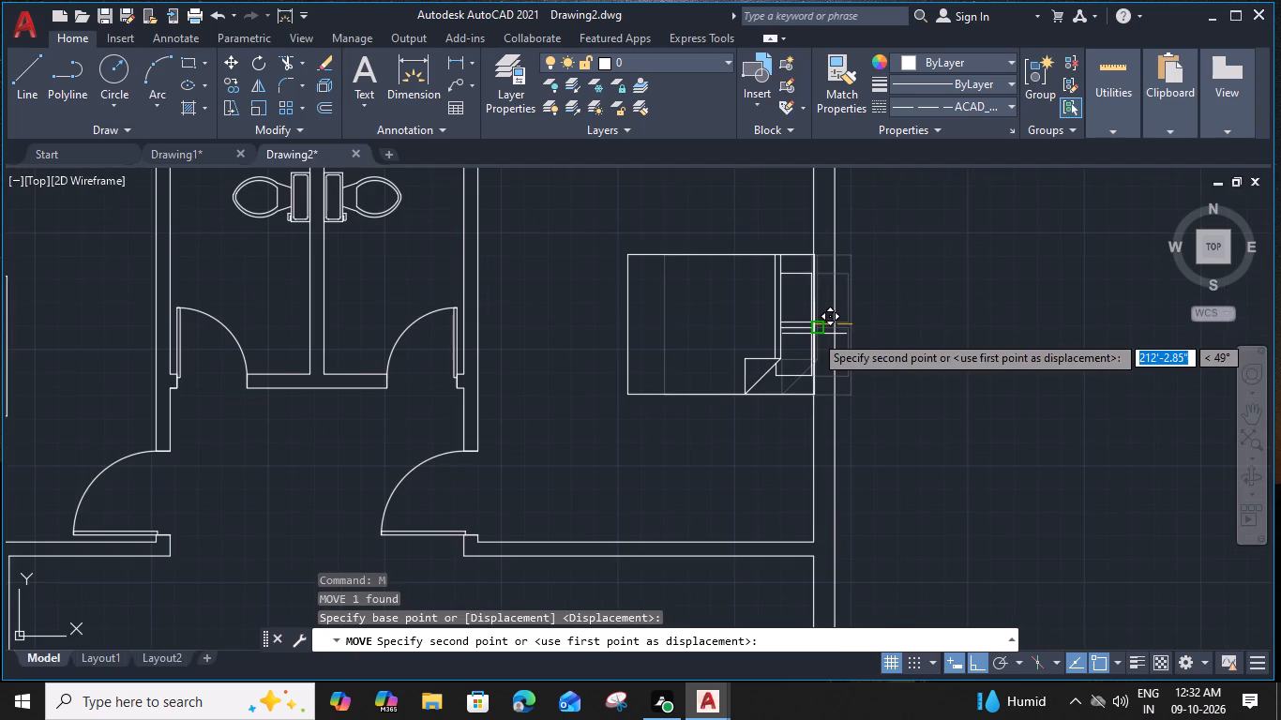
pyautogui.scroll(4, 814, 323)
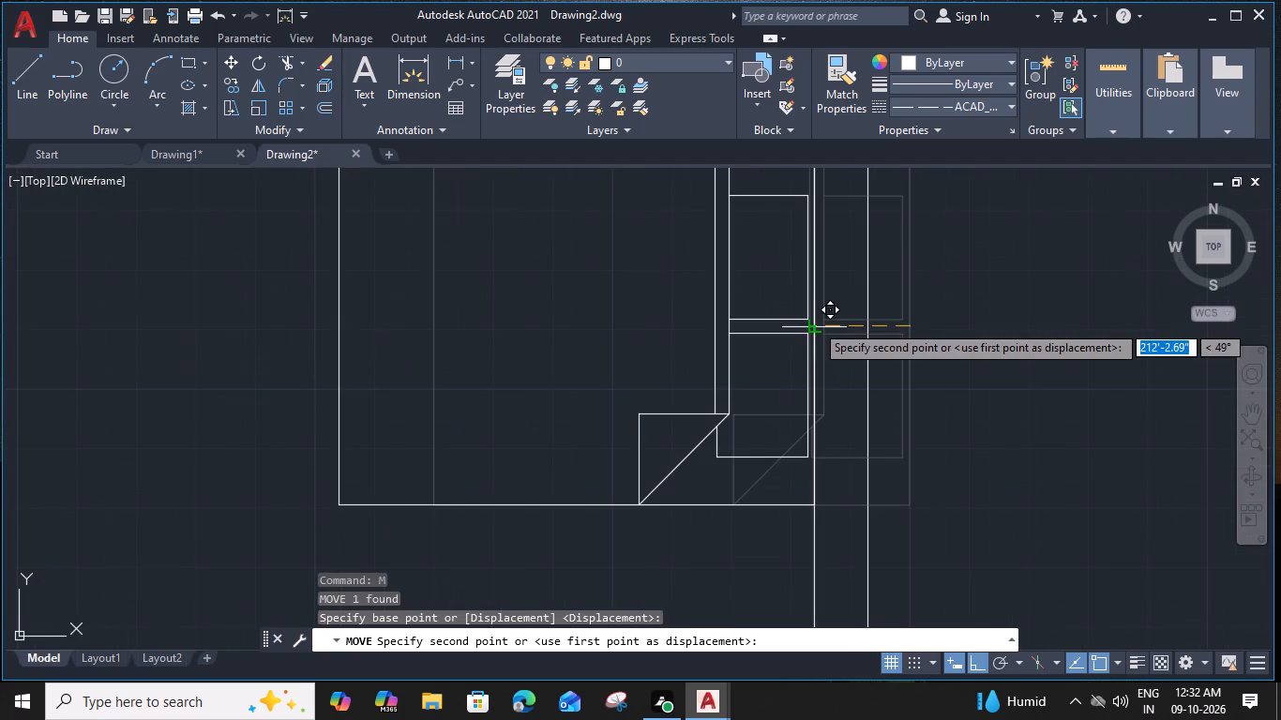
pyautogui.click(815, 323)
# Copy the TOILET-1 5'-0"X8'-0" label from the labelled plan into both narrow upper rooms of the second plan, below the water closets.
pyautogui.scroll(-3, 815, 323)
pyautogui.moveTo(770, 424); pyautogui.dragTo(787, 385, button='middle')
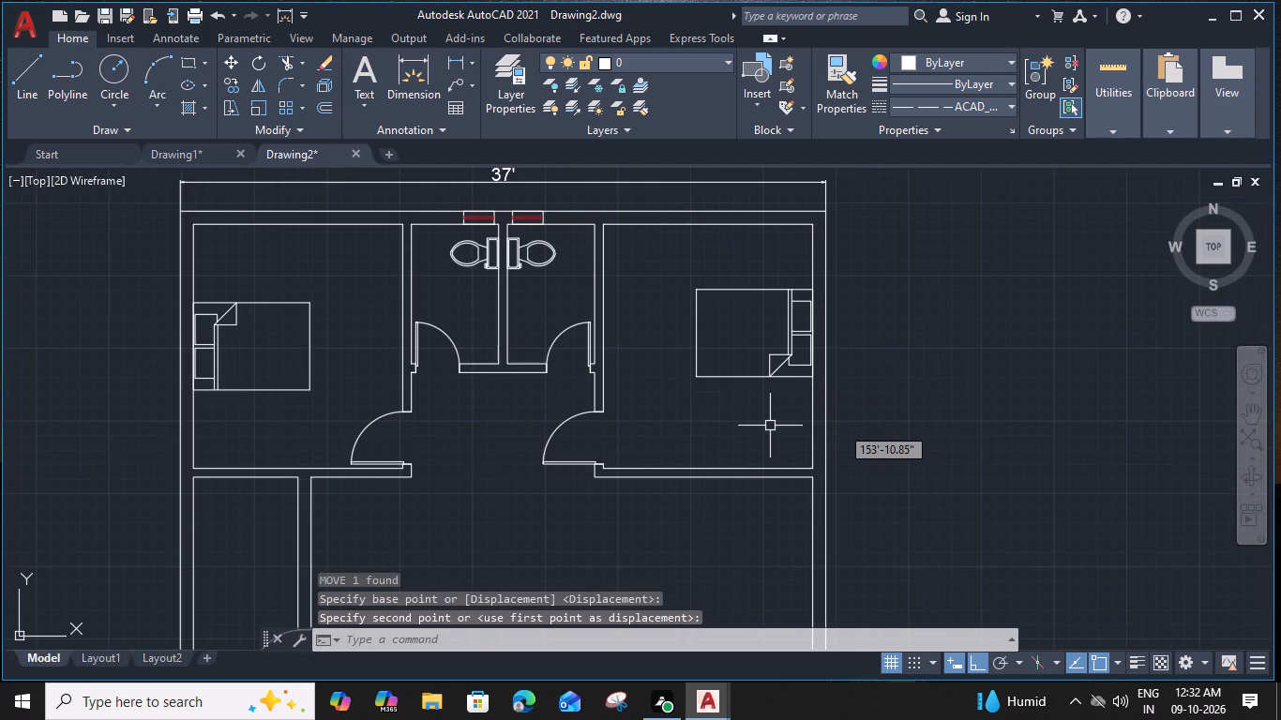
pyautogui.moveTo(787, 385); pyautogui.dragTo(842, 375, button='middle')
pyautogui.moveTo(499, 503); pyautogui.dragTo(774, 459, button='middle')
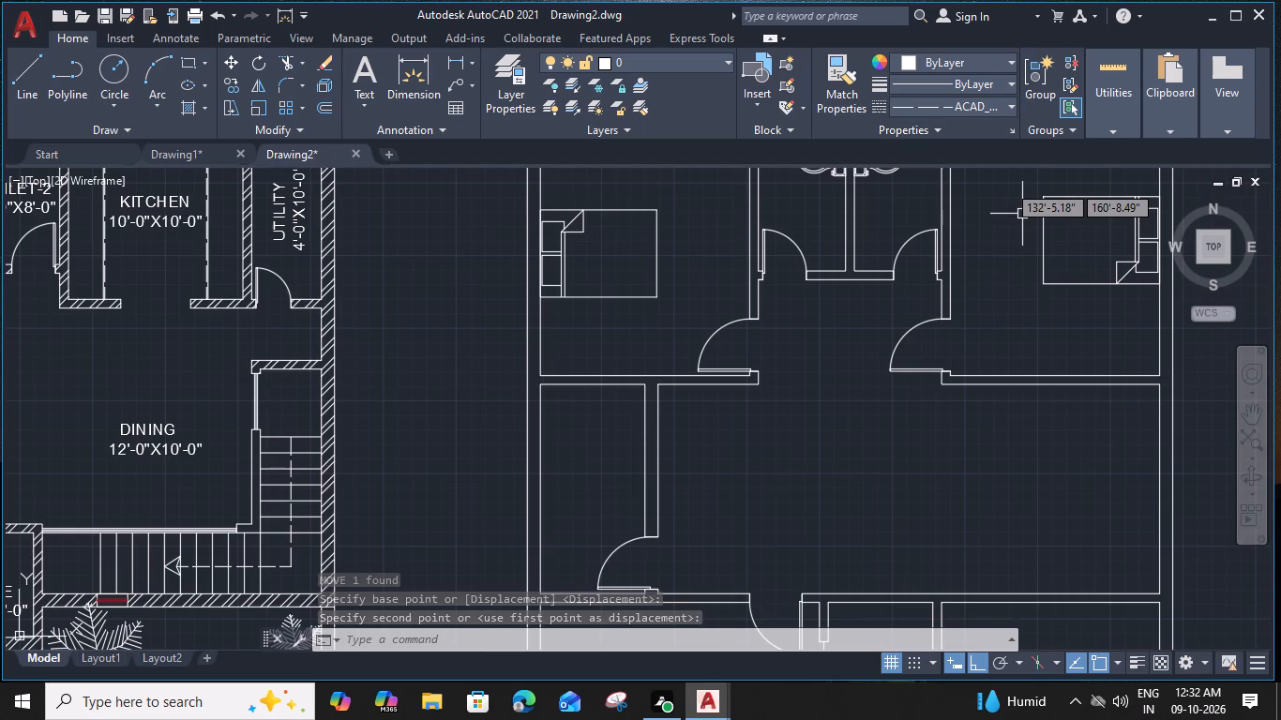
pyautogui.scroll(-1, 827, 389)
pyautogui.moveTo(838, 413); pyautogui.dragTo(826, 310, button='middle')
pyautogui.moveTo(322, 332); pyautogui.dragTo(559, 376, button='middle')
pyautogui.click(499, 204)
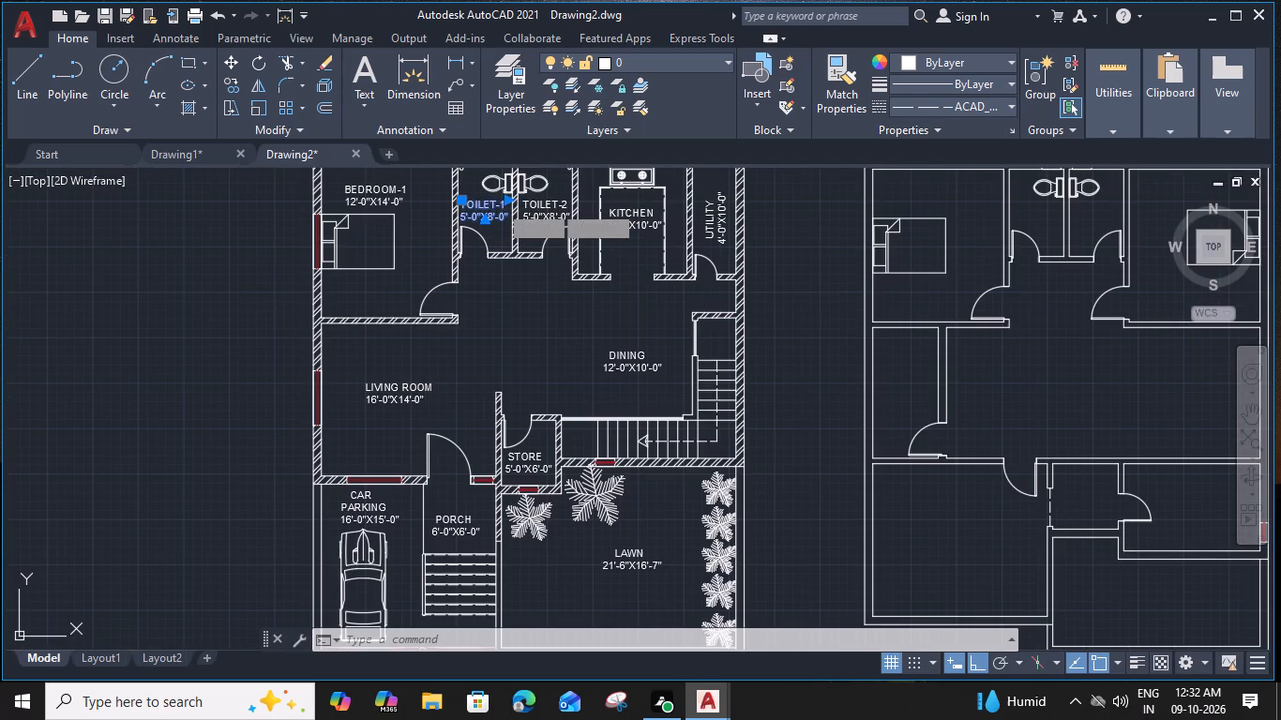
pyautogui.write('co')
pyautogui.press('space')
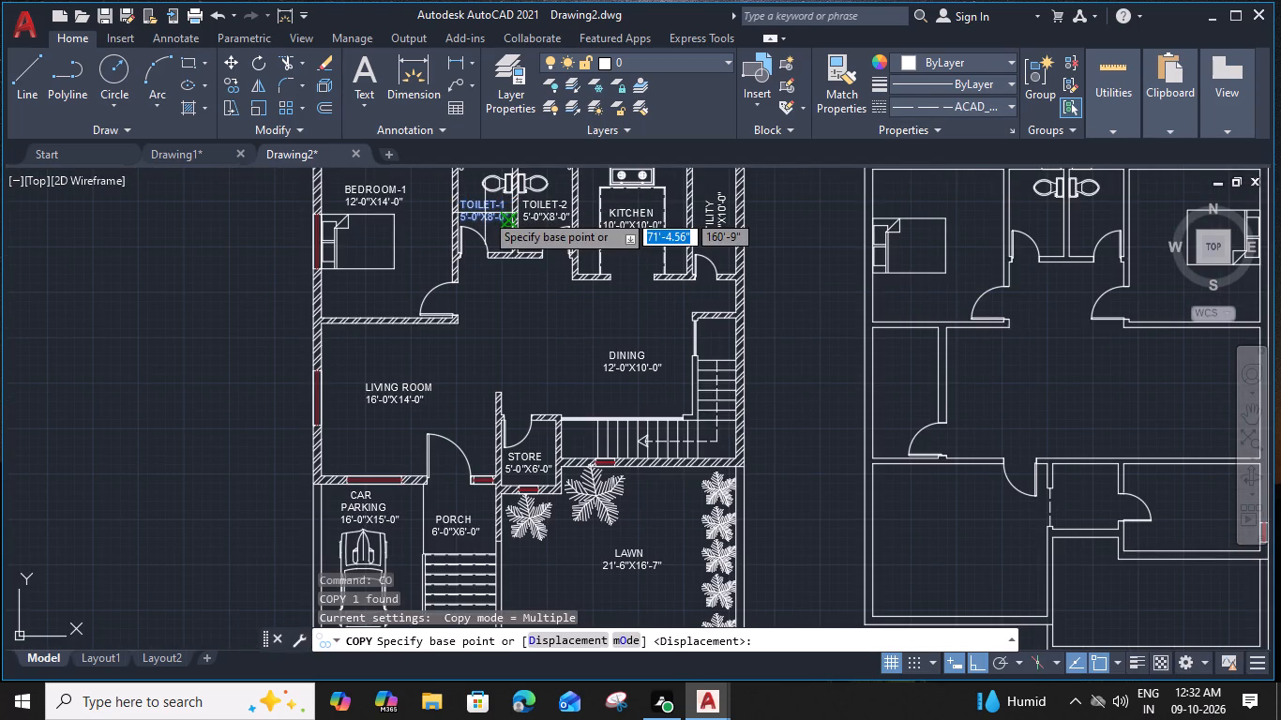
pyautogui.click(507, 219)
pyautogui.moveTo(775, 224); pyautogui.dragTo(525, 232, button='middle')
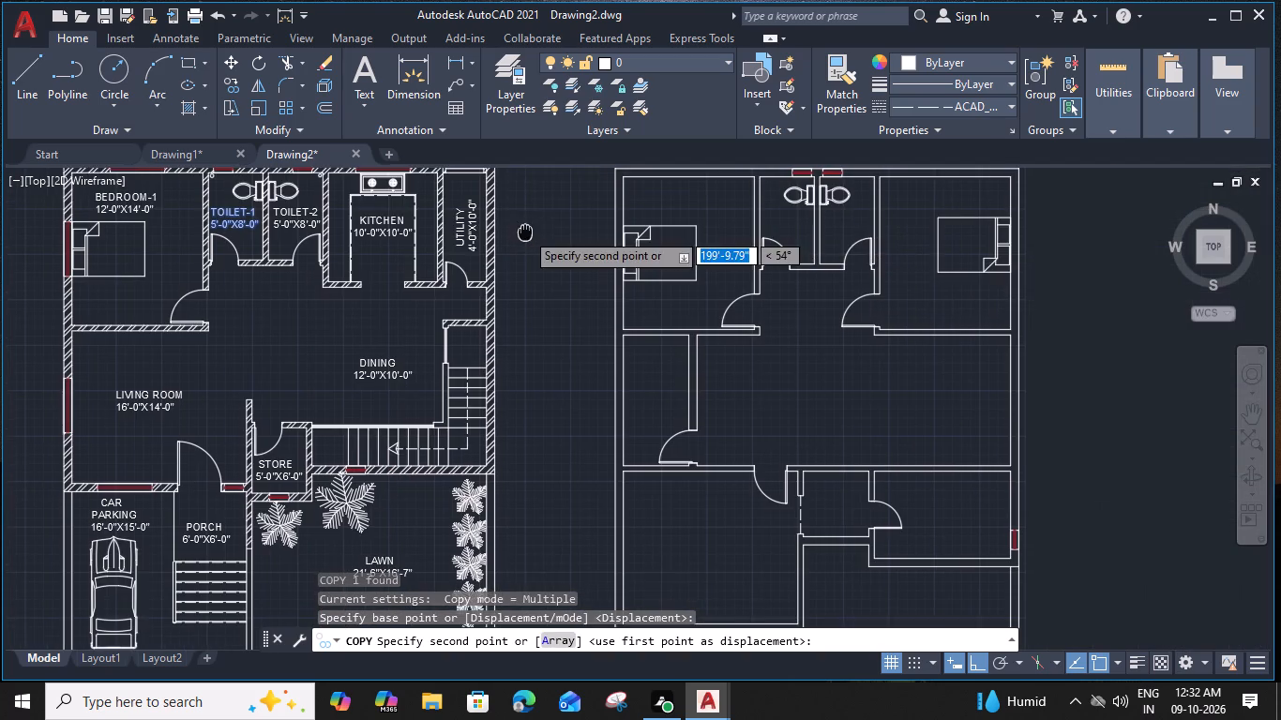
pyautogui.scroll(3, 797, 227)
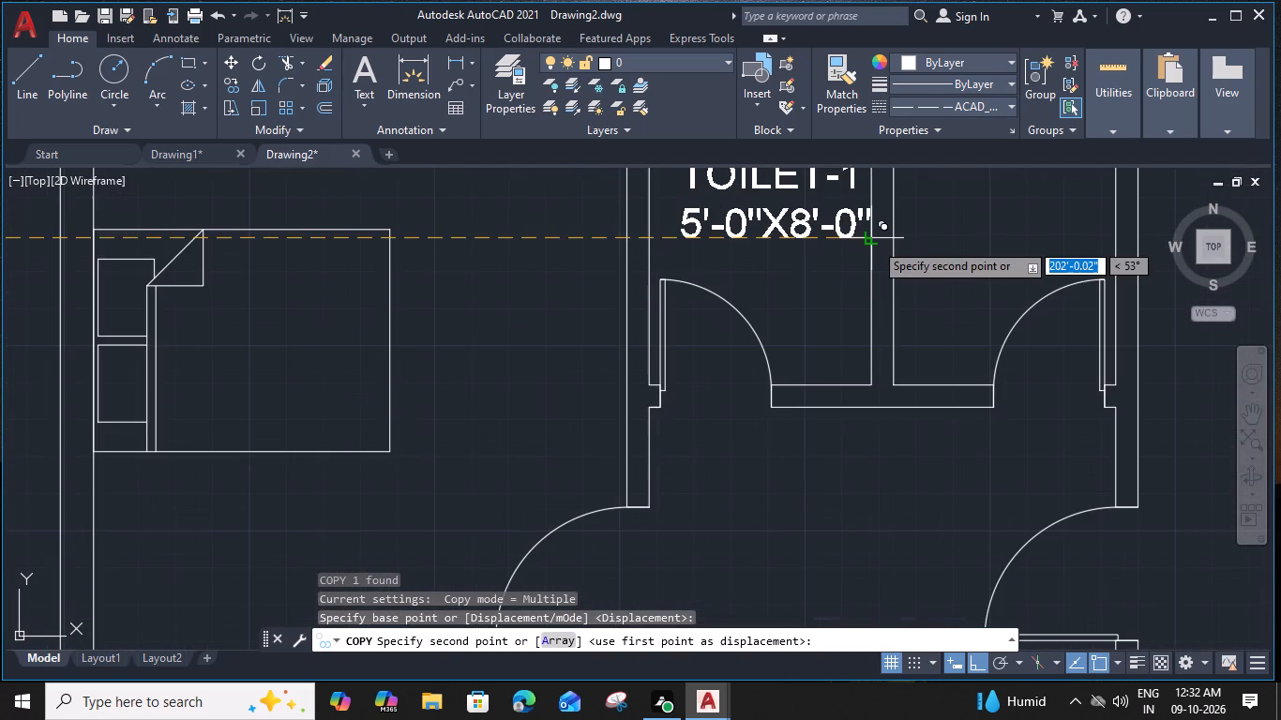
pyautogui.click(871, 240)
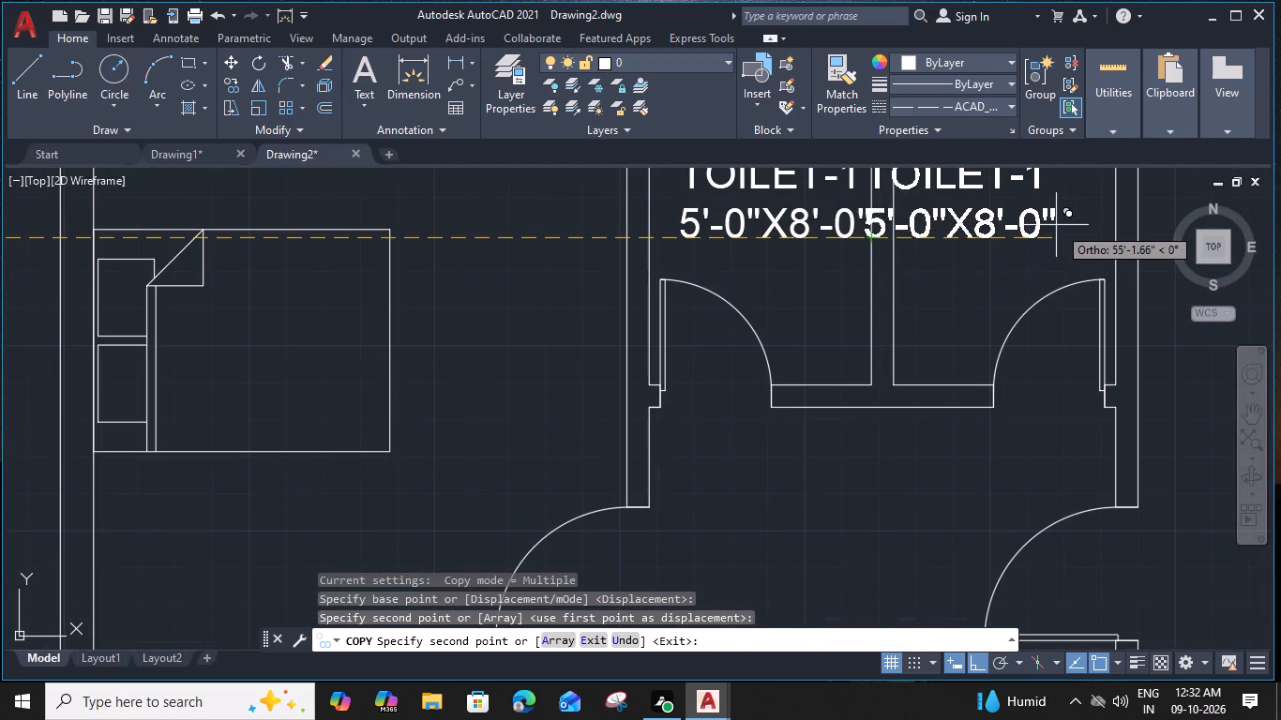
pyautogui.click(1099, 231)
pyautogui.press('Escape')
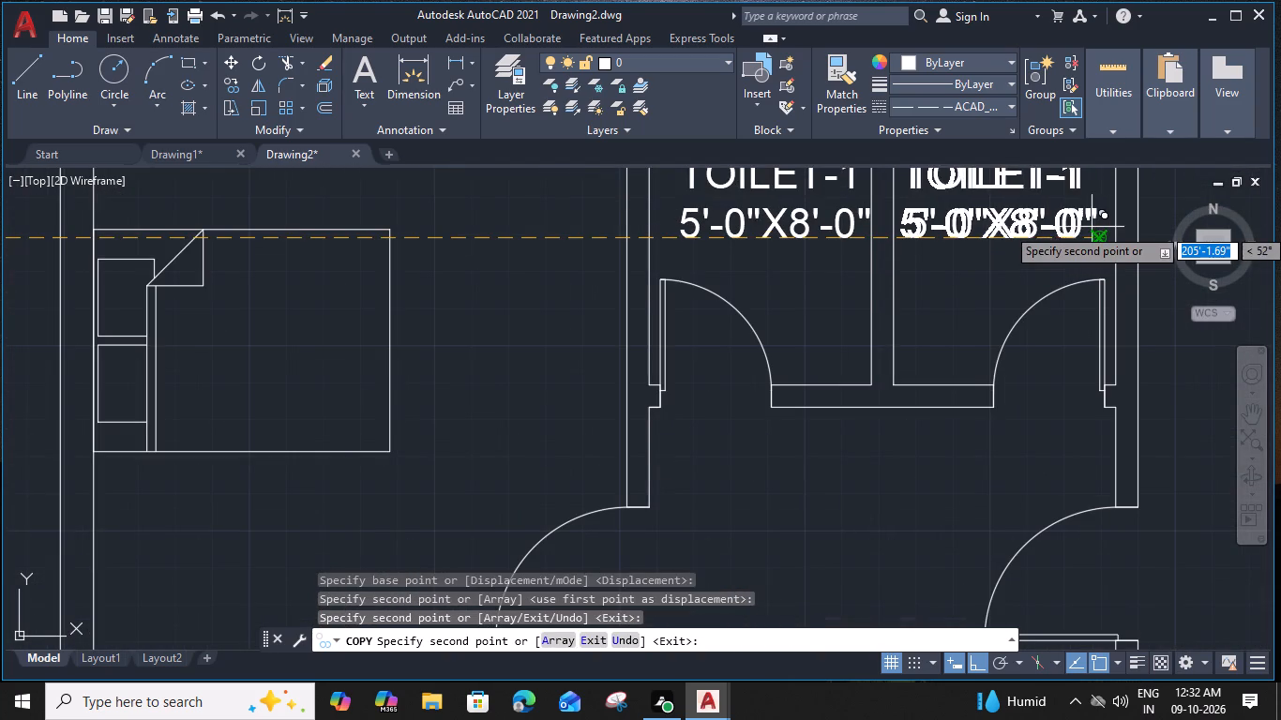
# Measure the width and length of the second plan's western toilet room.
pyautogui.moveTo(958, 266); pyautogui.dragTo(940, 327, button='middle')
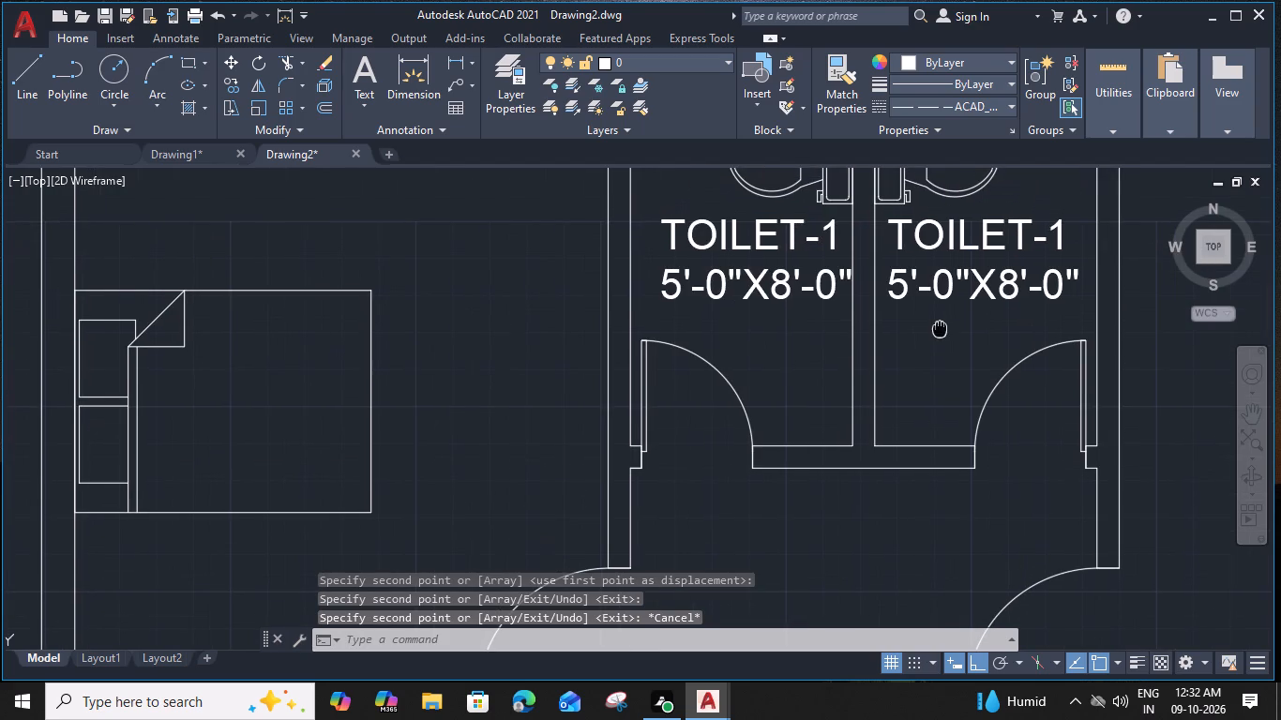
pyautogui.press('m')
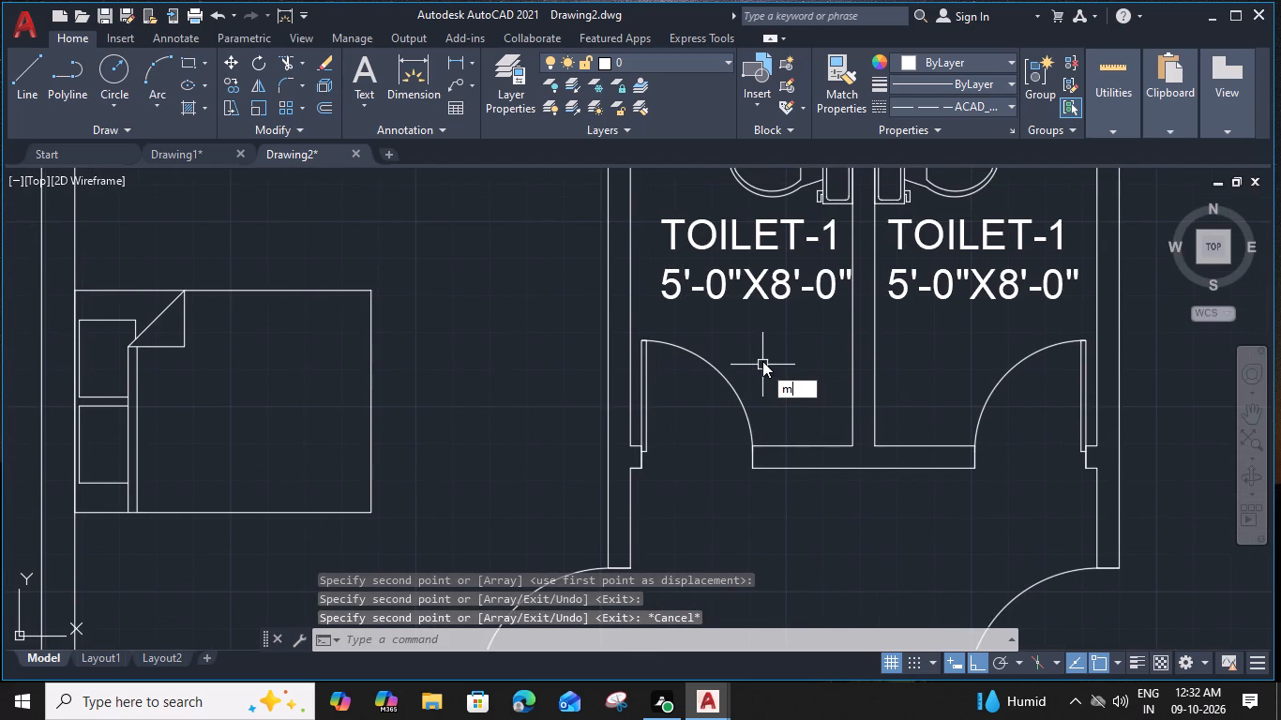
pyautogui.press('e')
pyautogui.press('a')
pyautogui.press('space')
pyautogui.scroll(-1, 762, 359)
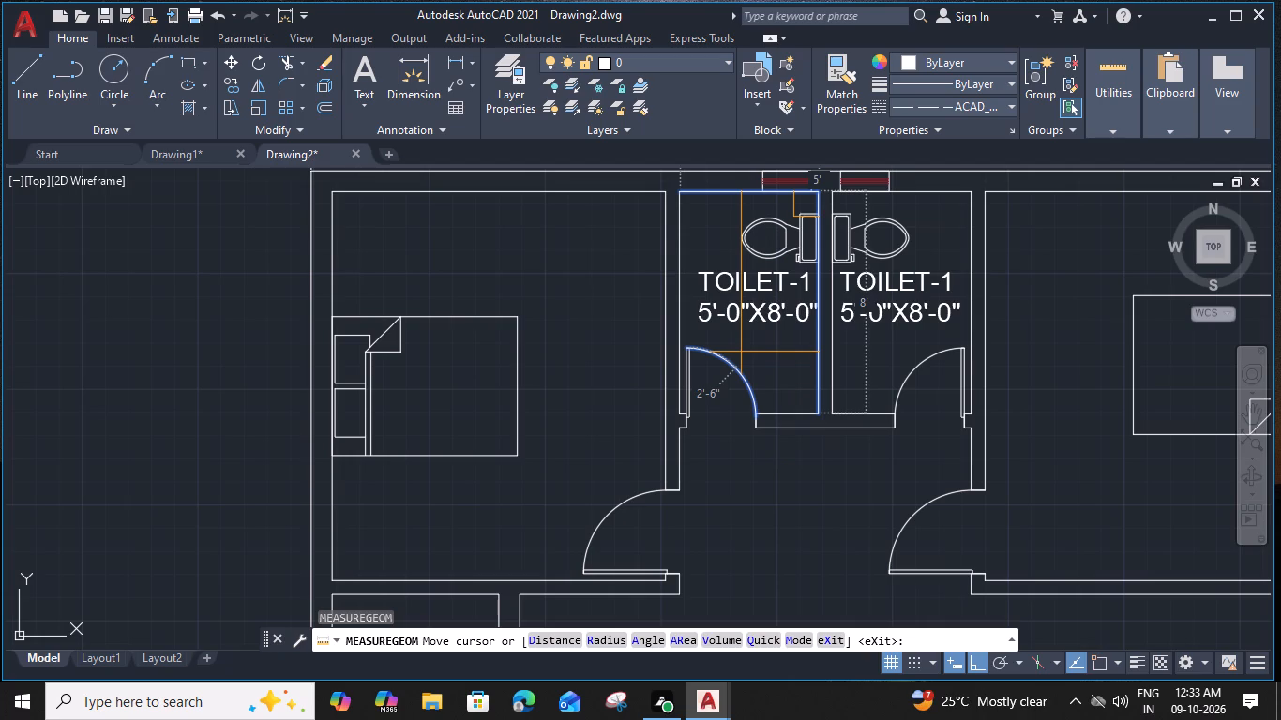
pyautogui.press('Escape')
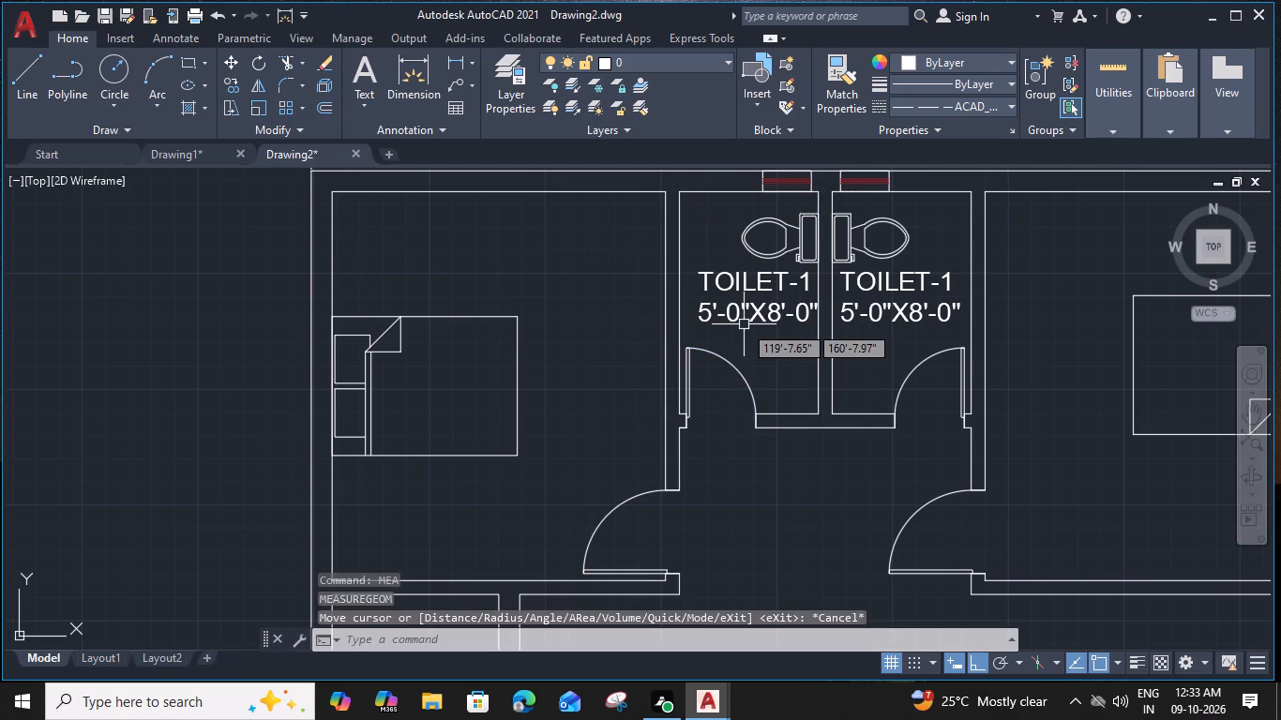
# Remove the "-1" suffix from the western toilet room's label so its first line reads TOILET.
pyautogui.scroll(-1, 857, 379)
pyautogui.scroll(2, 816, 319)
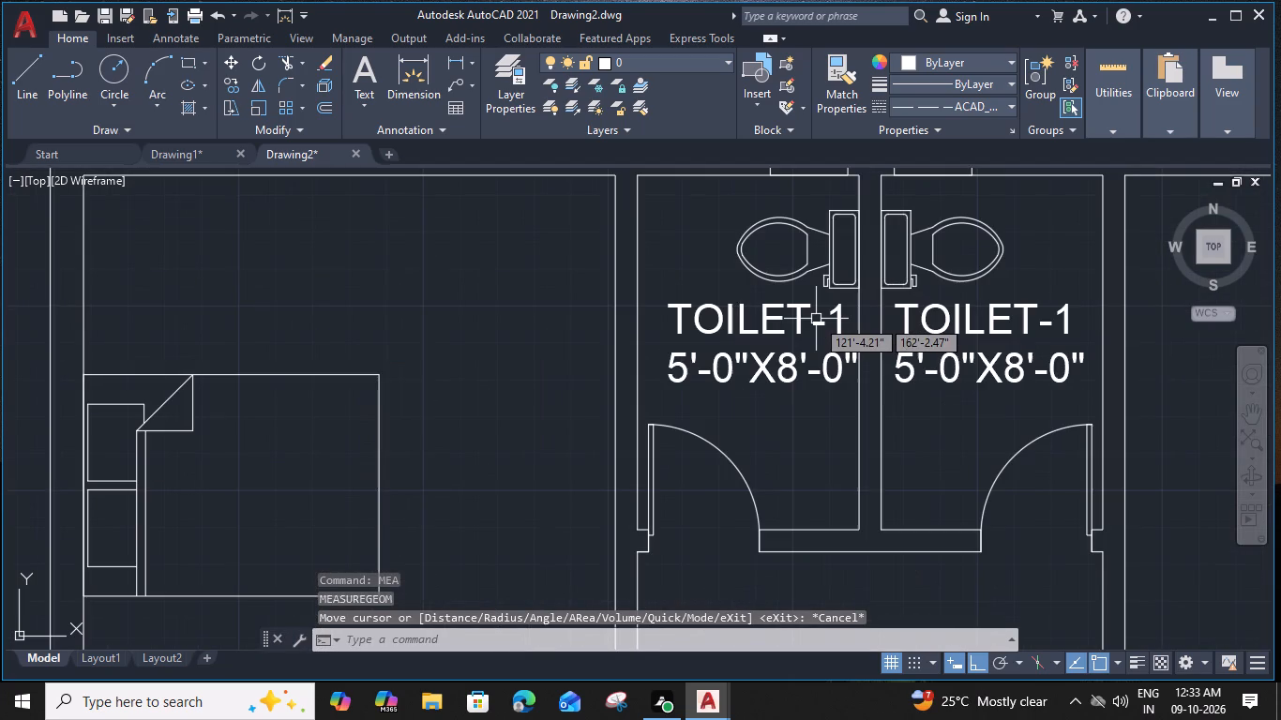
pyautogui.click(802, 322)
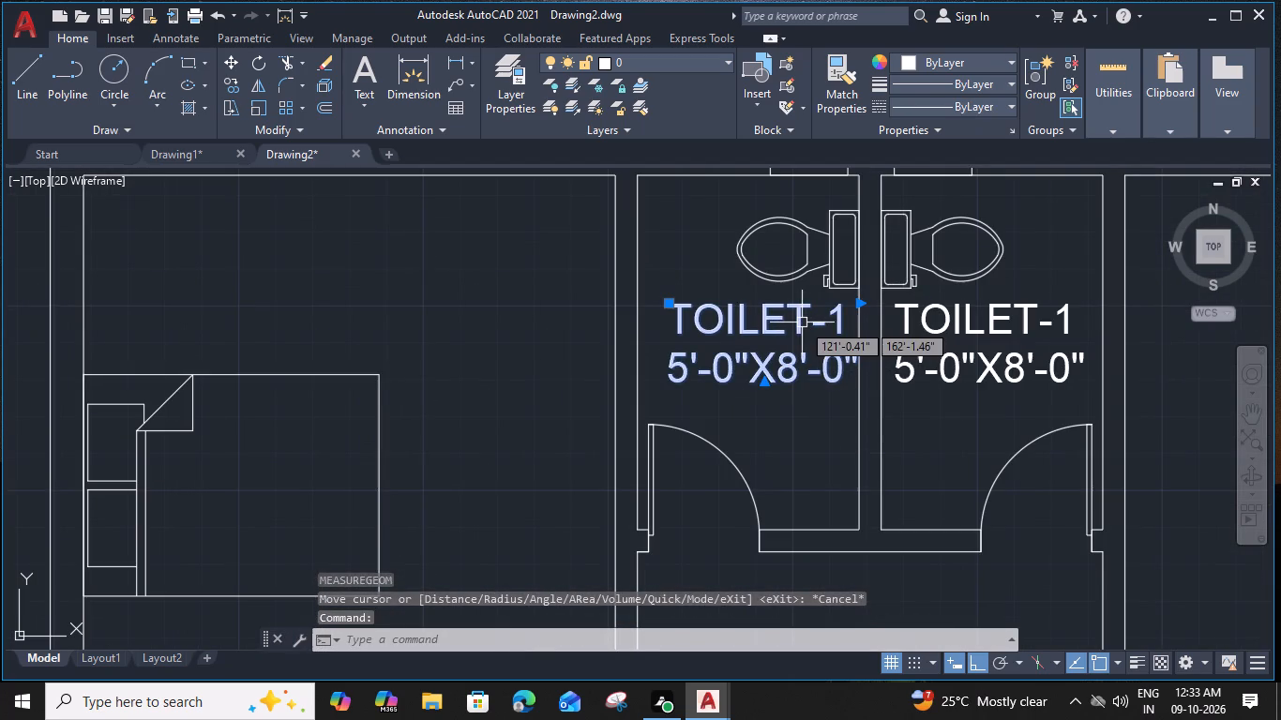
pyautogui.doubleClick(802, 322)
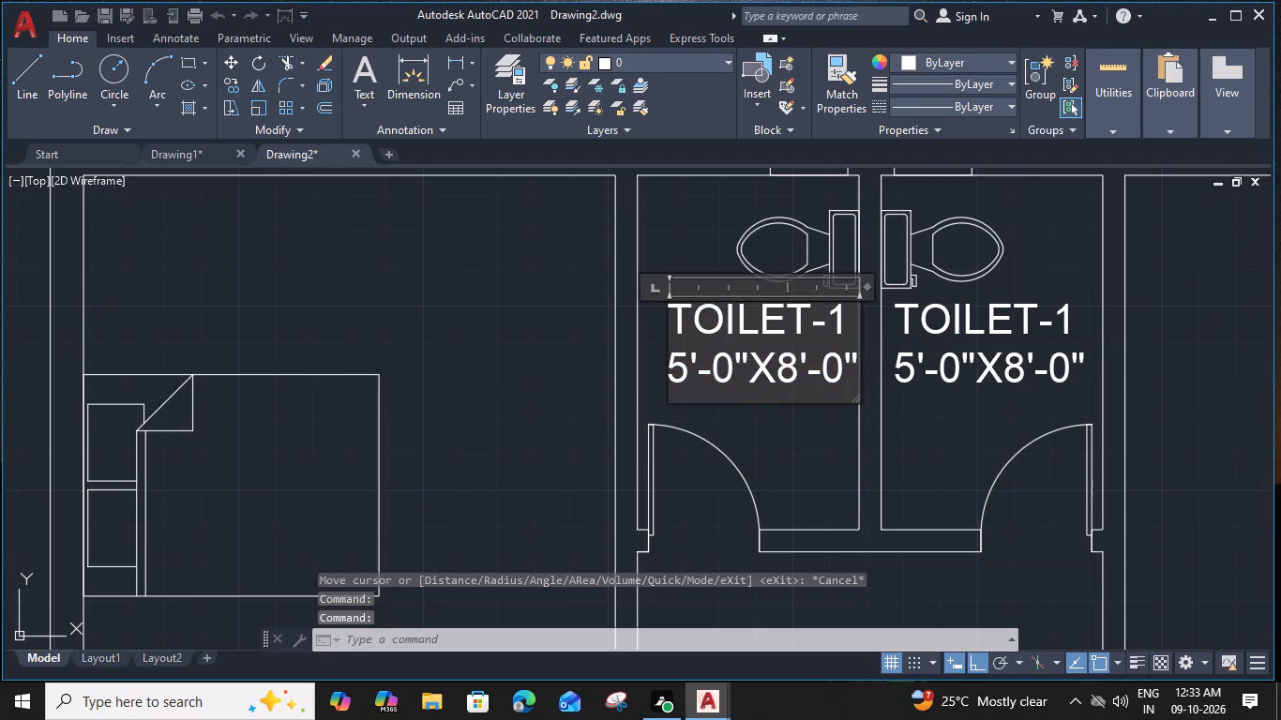
pyautogui.moveTo(840, 321); pyautogui.dragTo(828, 324)
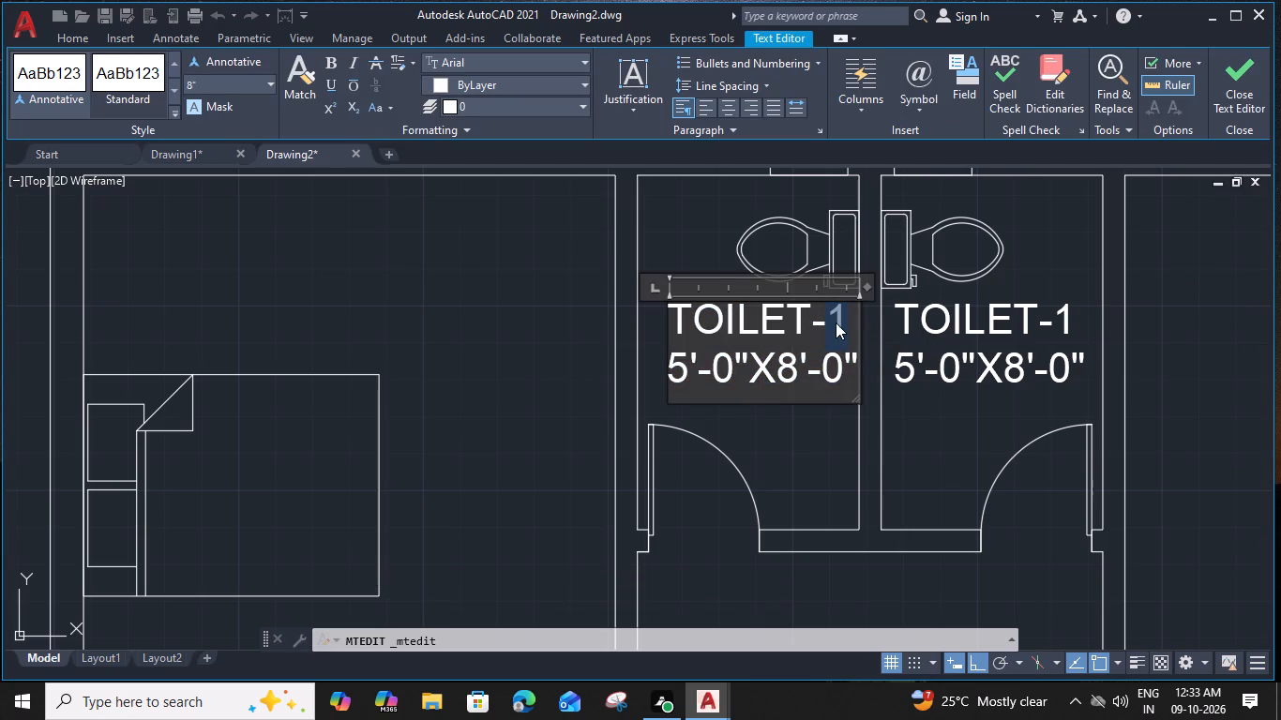
pyautogui.click(839, 323)
pyautogui.moveTo(841, 323); pyautogui.dragTo(813, 318)
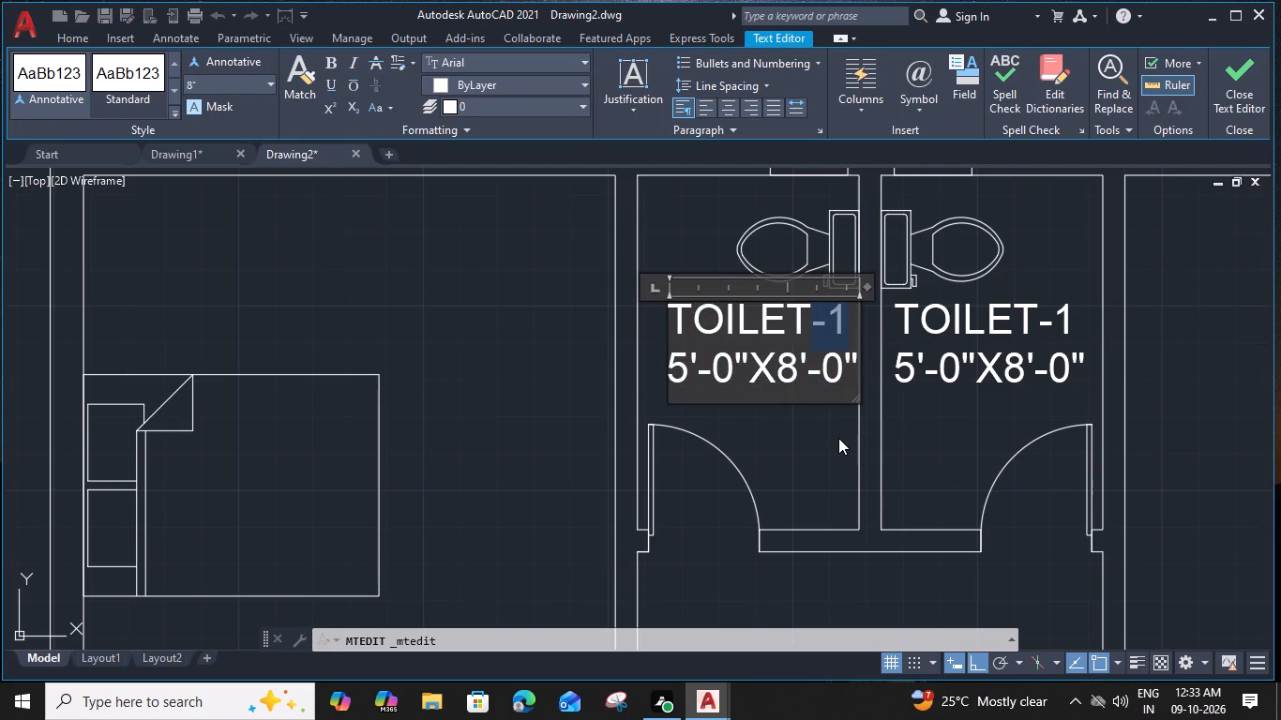
pyautogui.press('BackSpace')
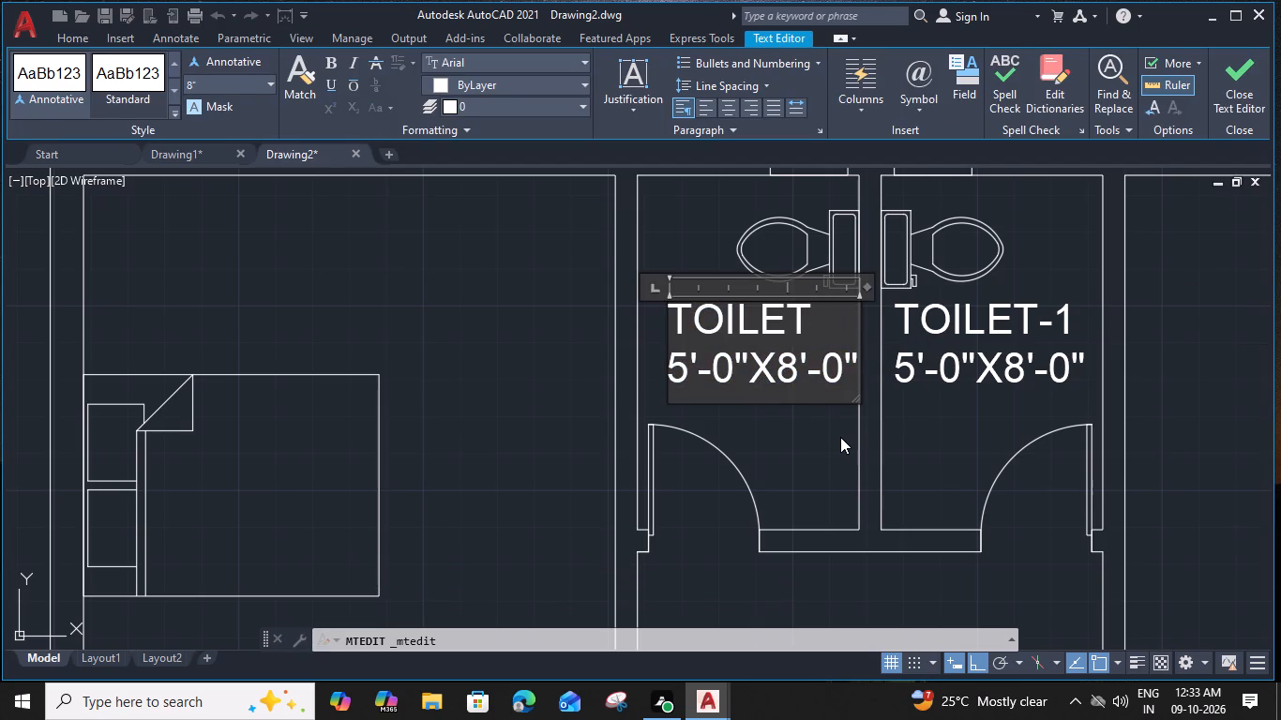
pyautogui.click(841, 433)
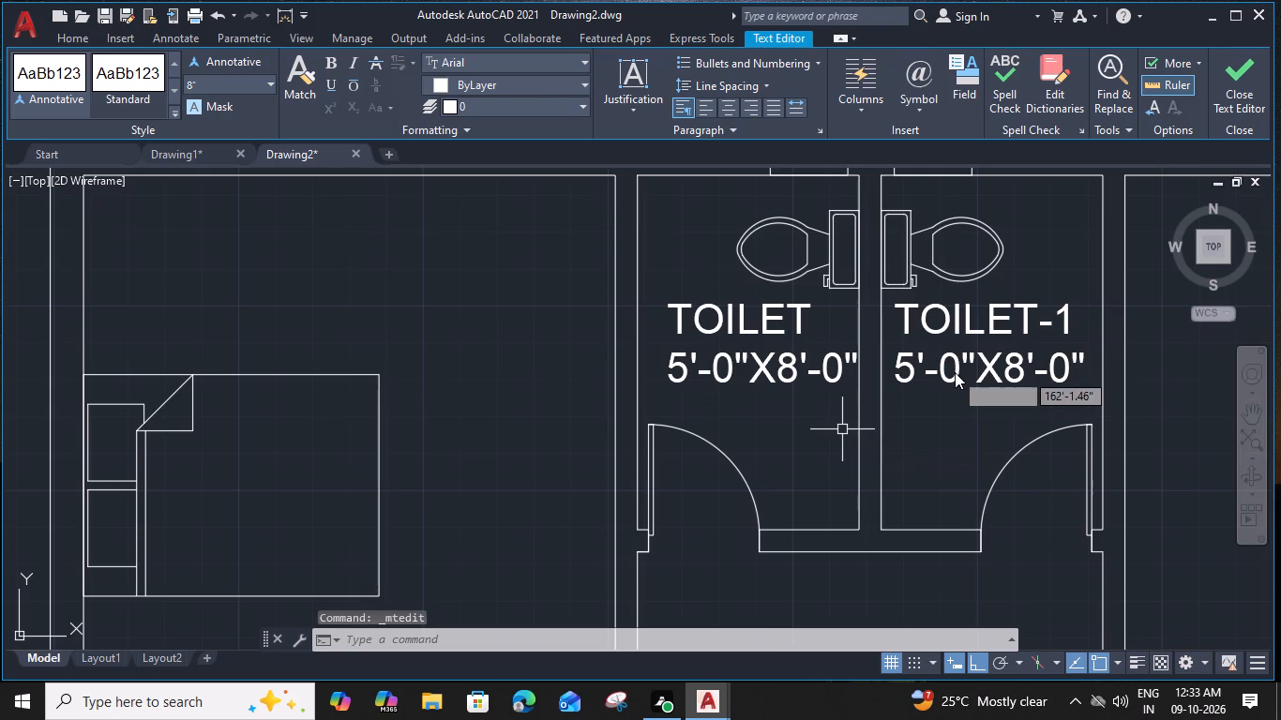
# Remove the "-1" suffix from the second plan's eastern toilet label and indent its TOILET line by two spaces.
pyautogui.doubleClick(955, 372)
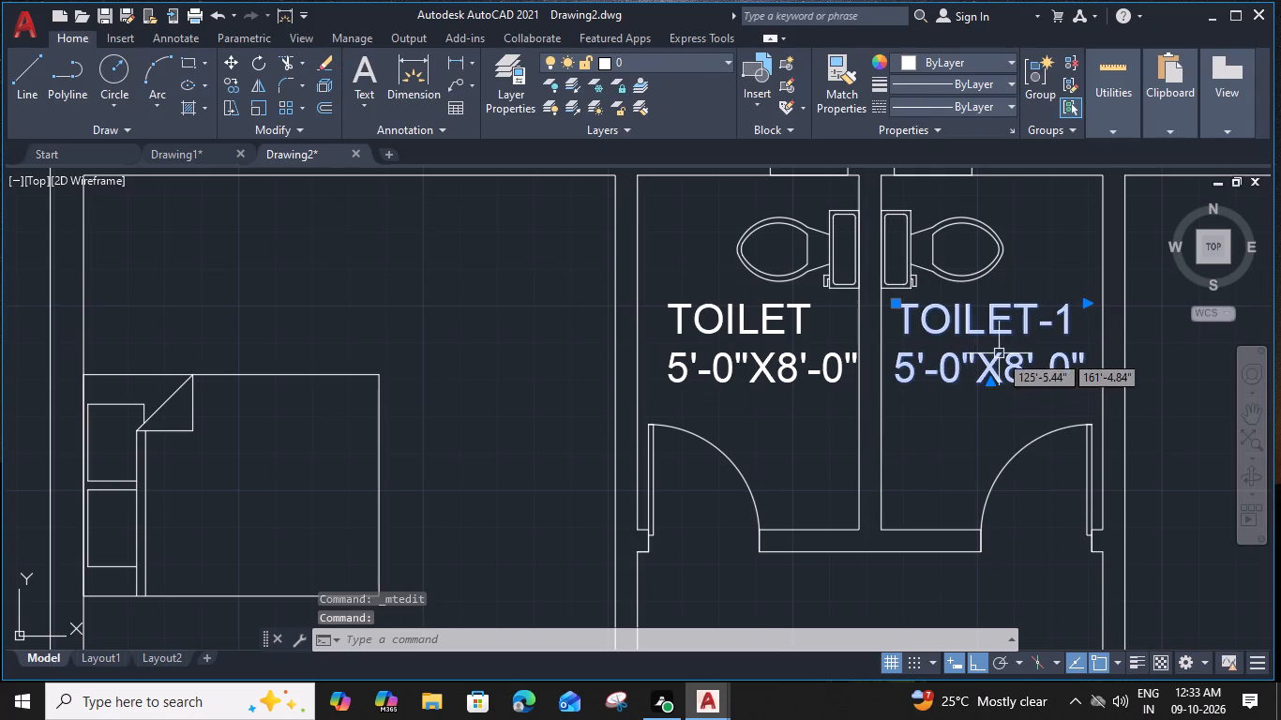
pyautogui.doubleClick(1069, 324)
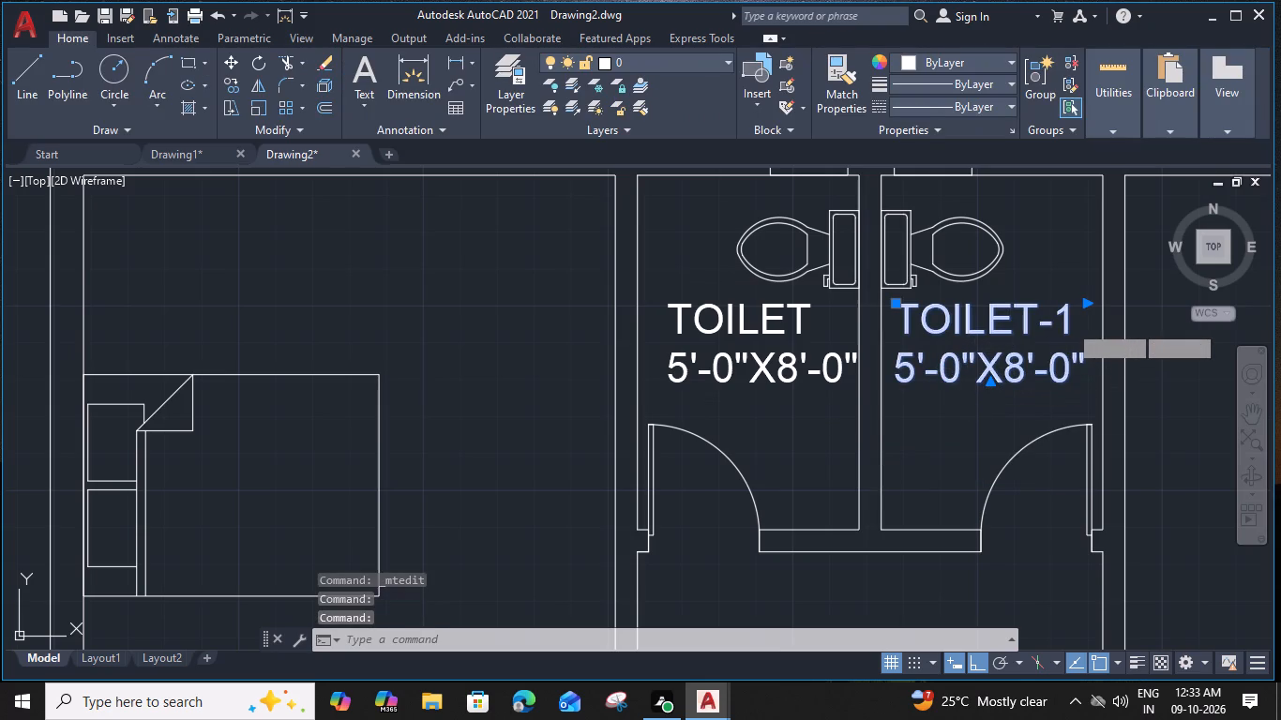
pyautogui.moveTo(1069, 324); pyautogui.dragTo(1043, 324)
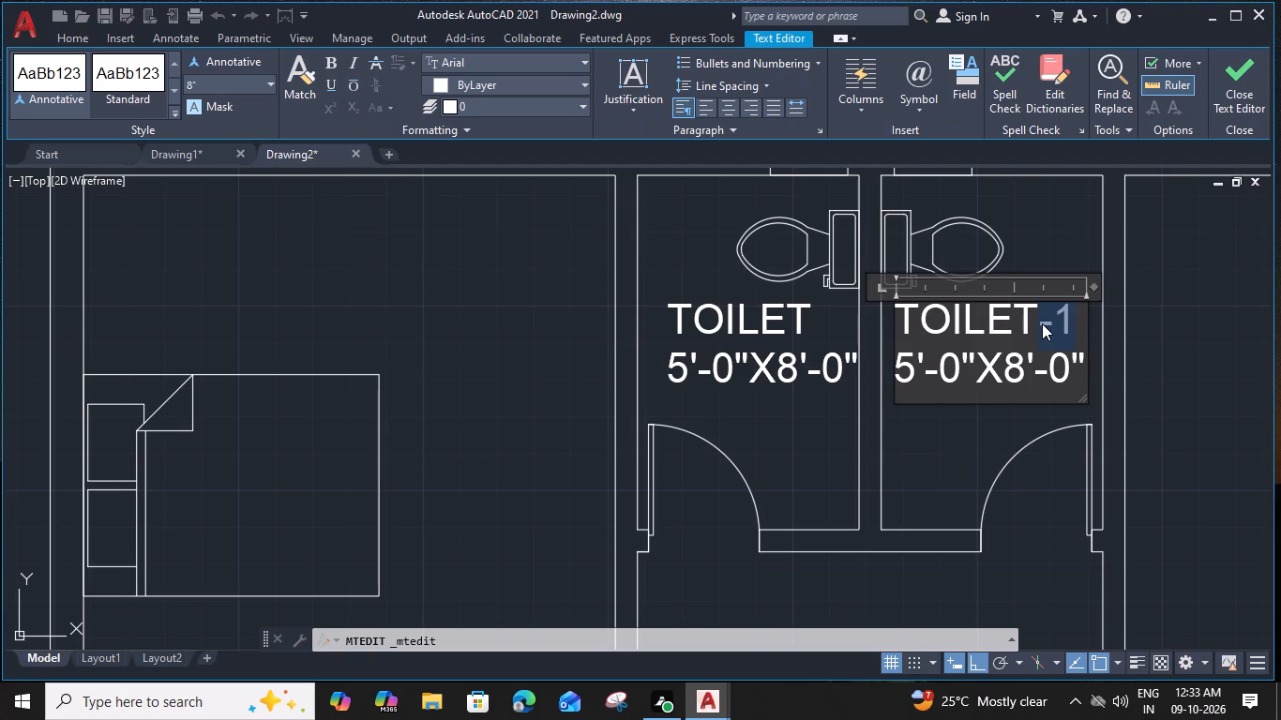
pyautogui.press('BackSpace')
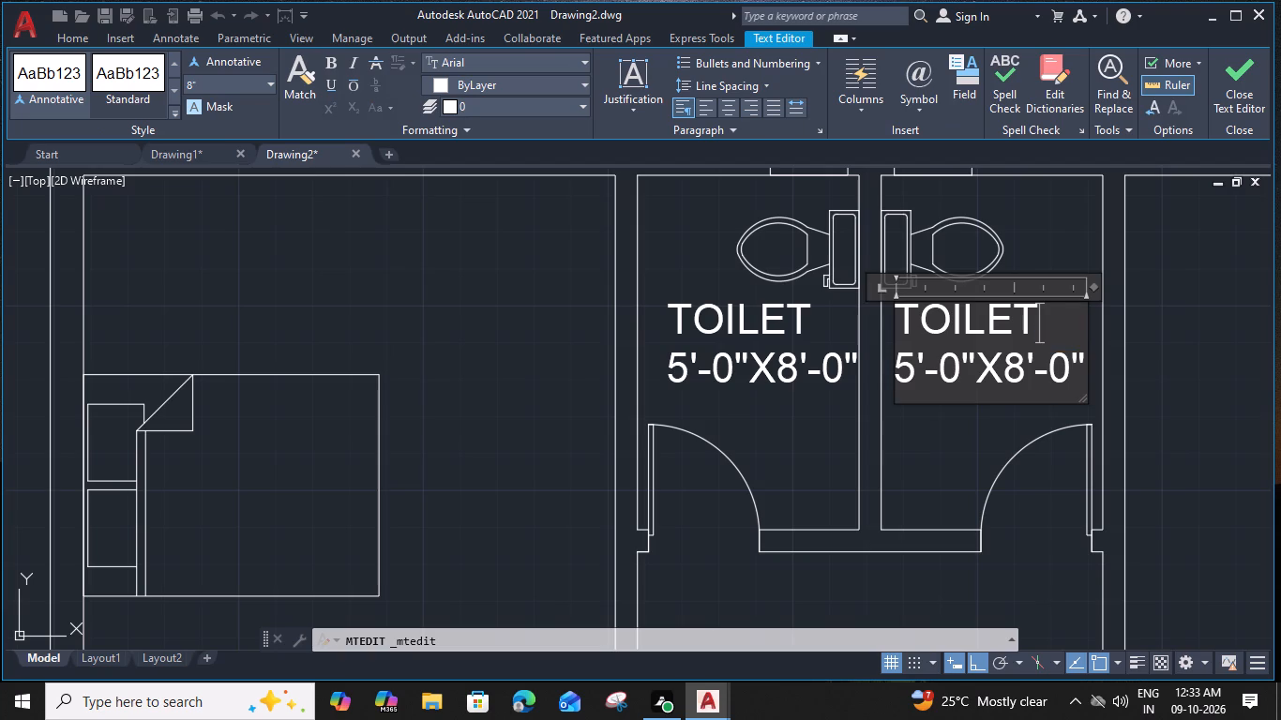
pyautogui.click(904, 327)
pyautogui.press('space')
pyautogui.press('space')
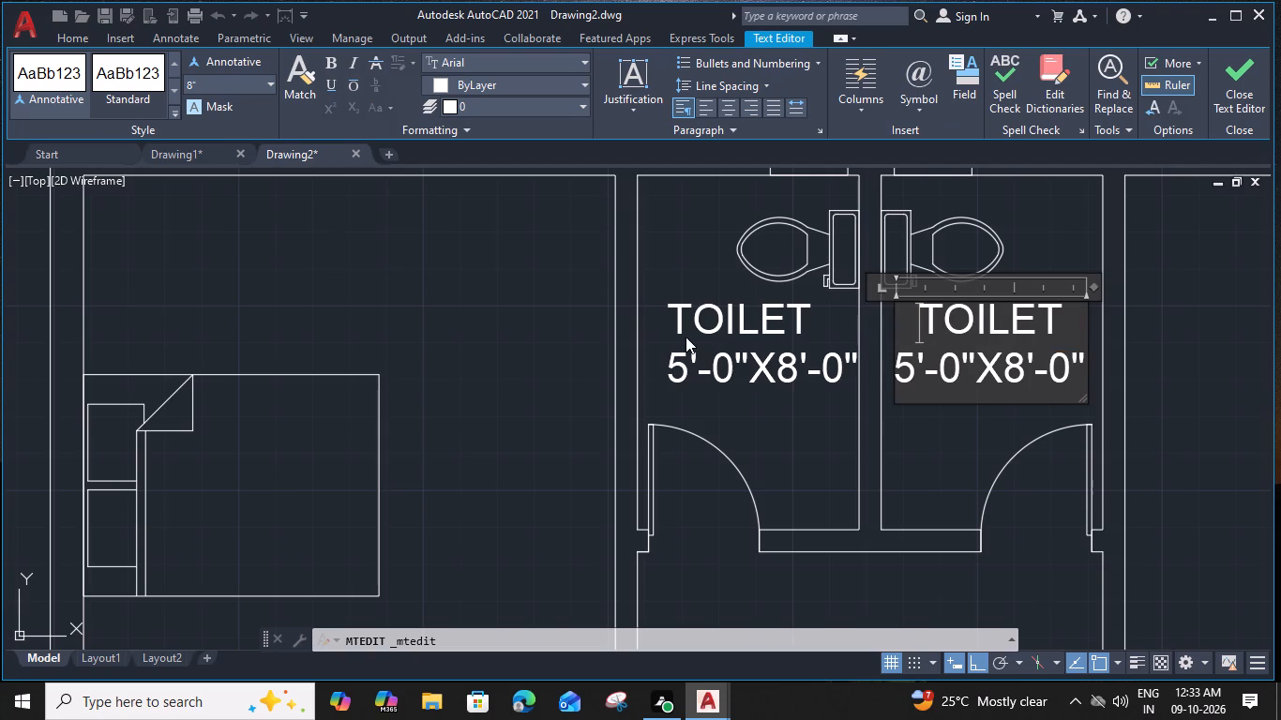
pyautogui.click(686, 336)
# Indent the first line of the second plan's western TOILET label by two spaces.
pyautogui.doubleClick(686, 333)
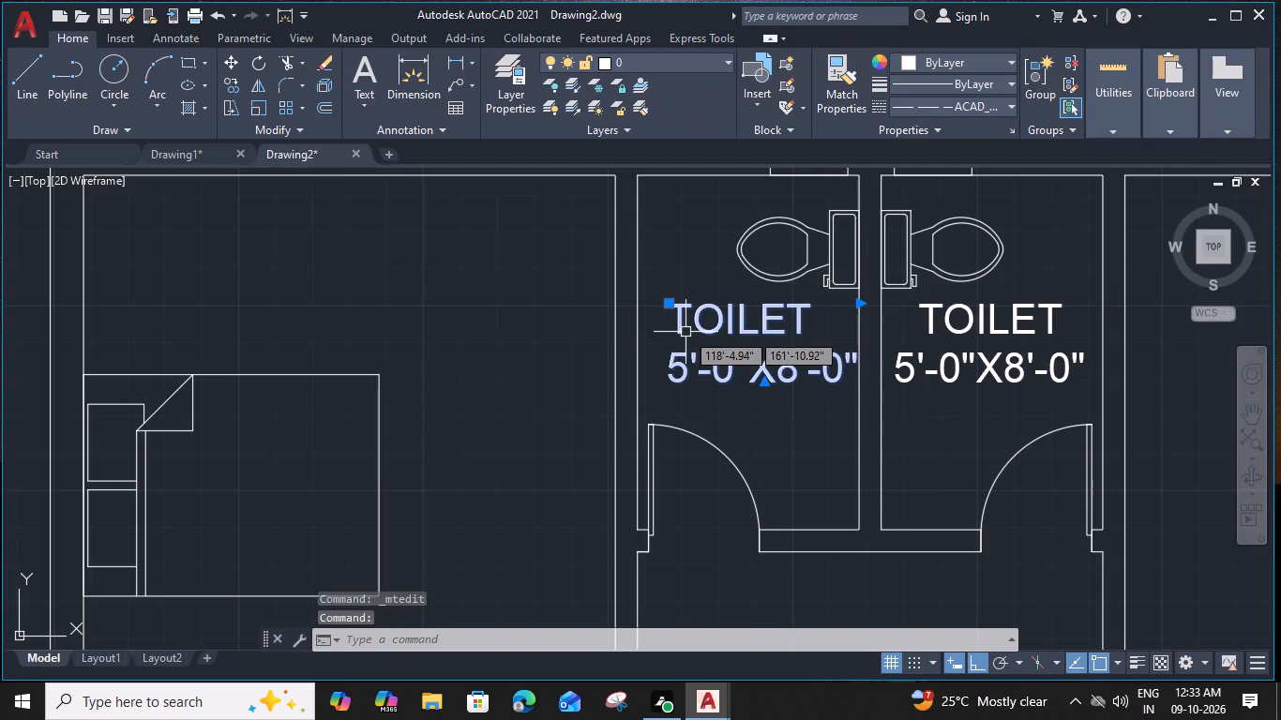
pyautogui.doubleClick(680, 326)
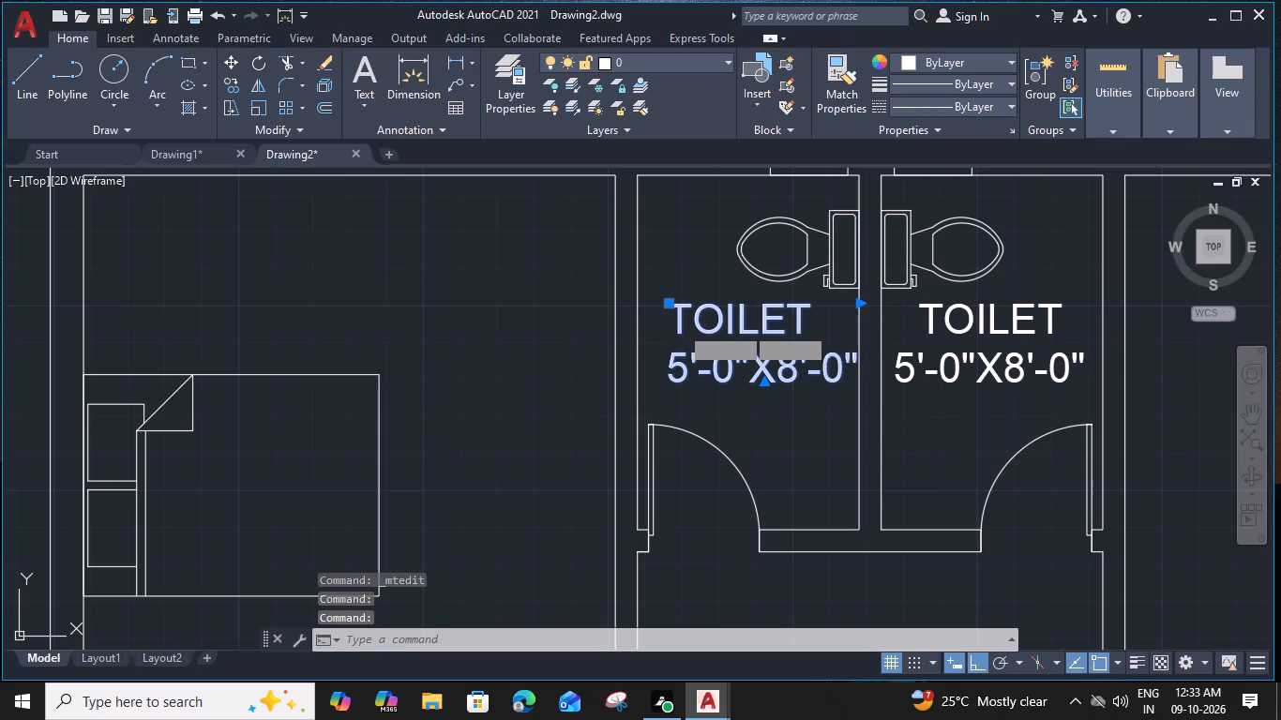
pyautogui.press('space')
pyautogui.press('space')
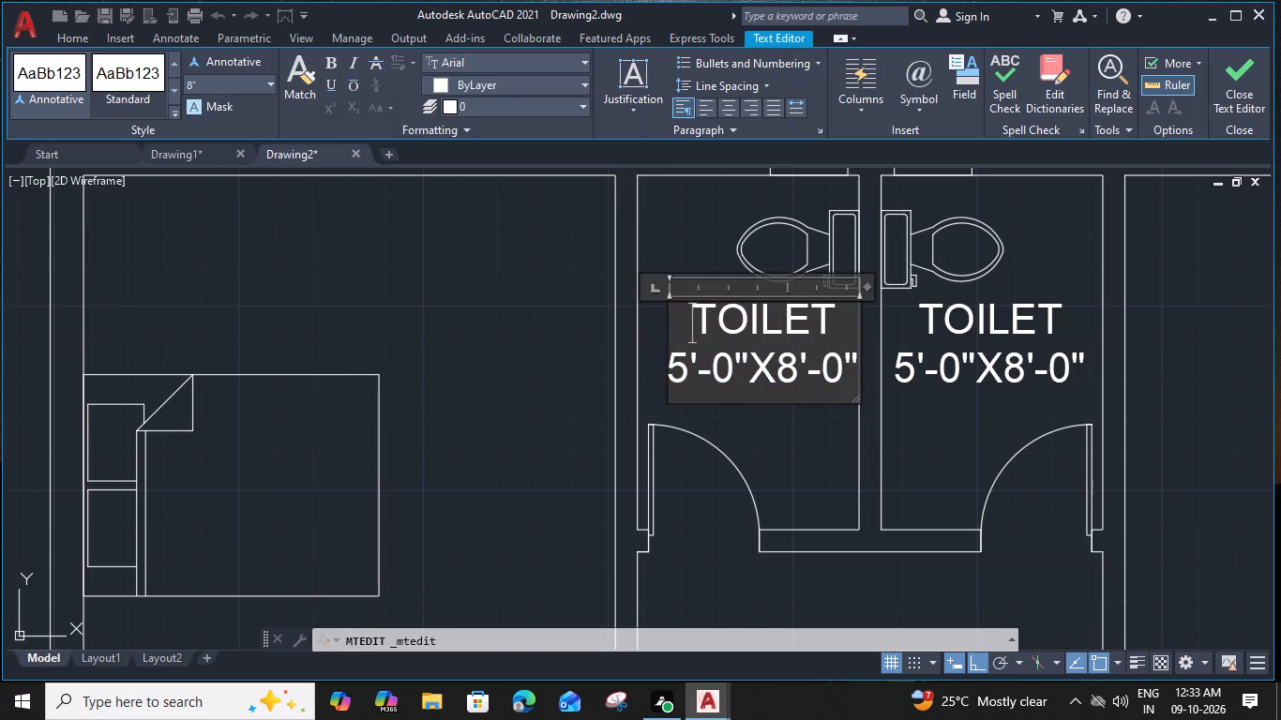
pyautogui.click(804, 434)
# Copy BEDROOM-1's north window from the labelled plan into the second plan's north wall, centred on each of the two upper bedrooms.
pyautogui.scroll(-3, 805, 425)
pyautogui.moveTo(812, 492); pyautogui.dragTo(891, 354, button='middle')
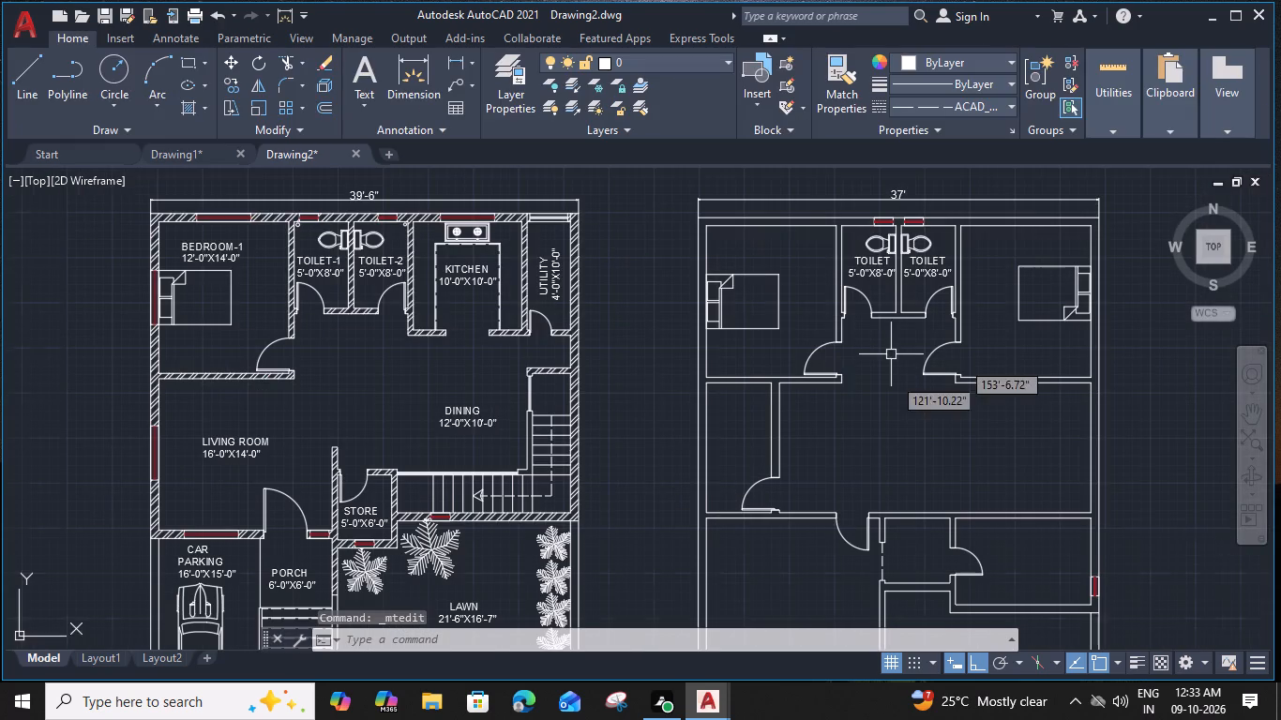
pyautogui.moveTo(886, 425); pyautogui.dragTo(887, 400, button='middle')
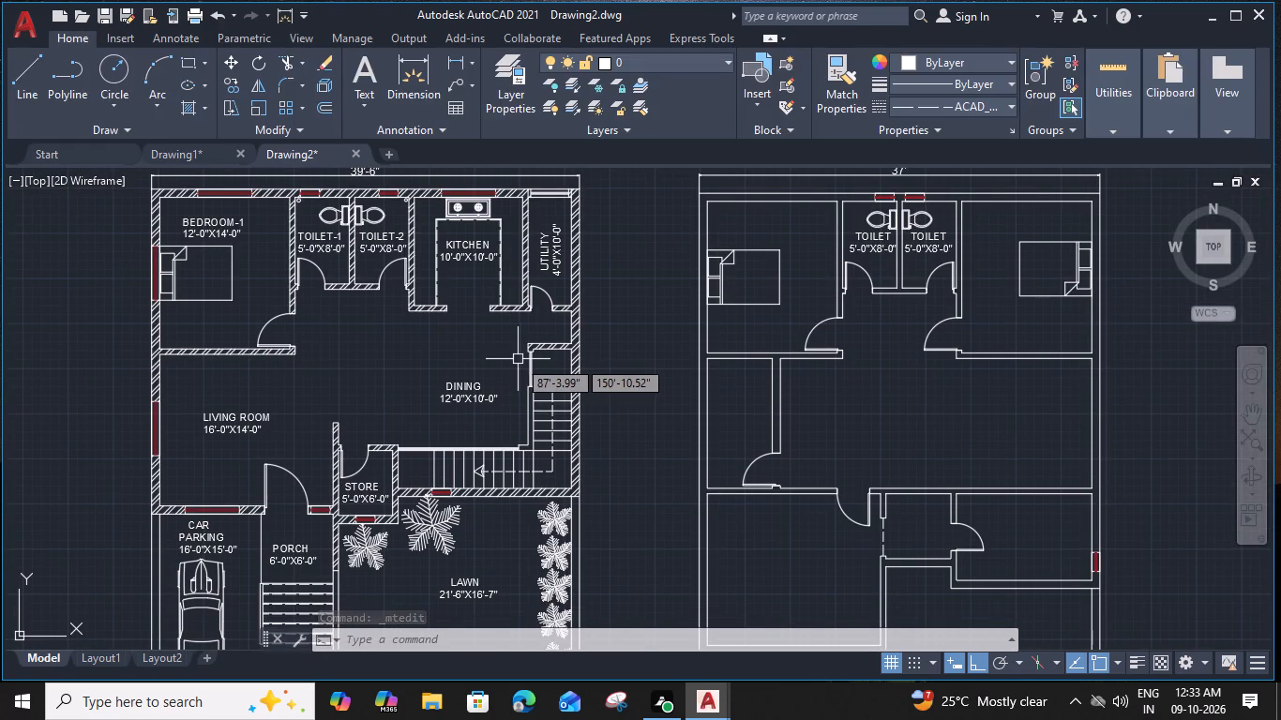
pyautogui.moveTo(519, 359); pyautogui.dragTo(790, 418, button='middle')
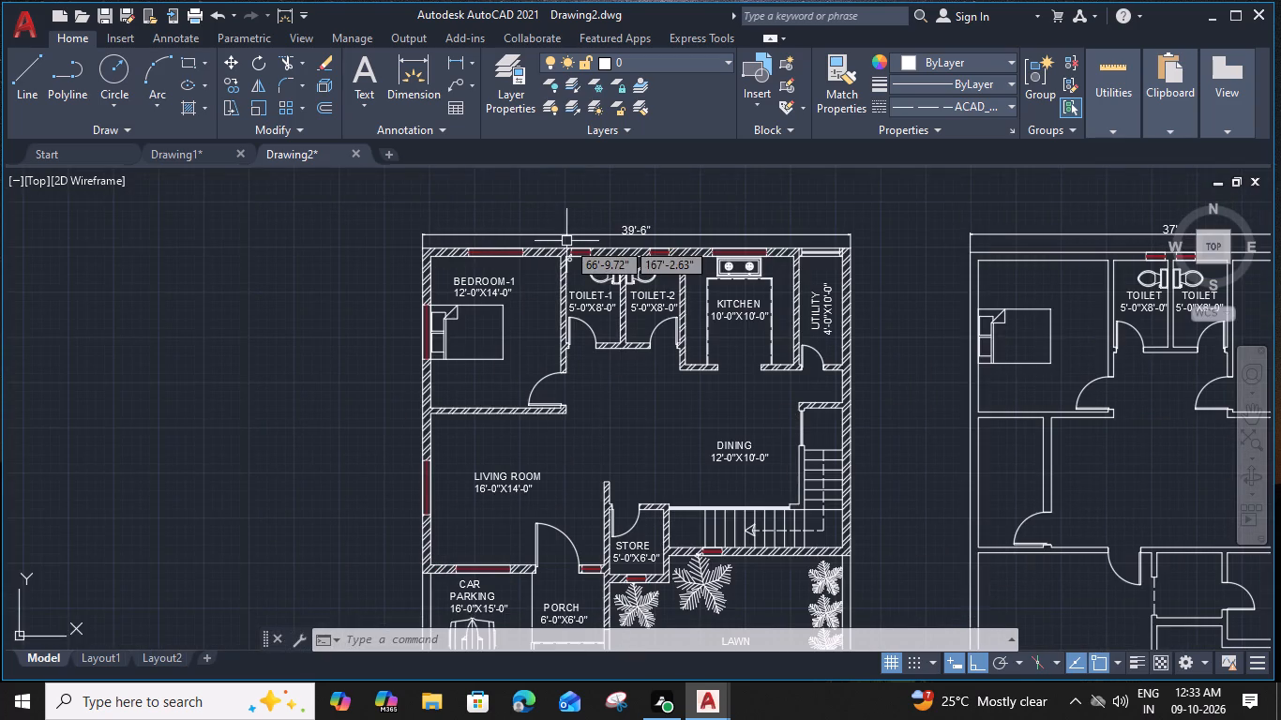
pyautogui.scroll(3, 538, 290)
pyautogui.moveTo(518, 272); pyautogui.dragTo(556, 429, button='middle')
pyautogui.click(430, 289)
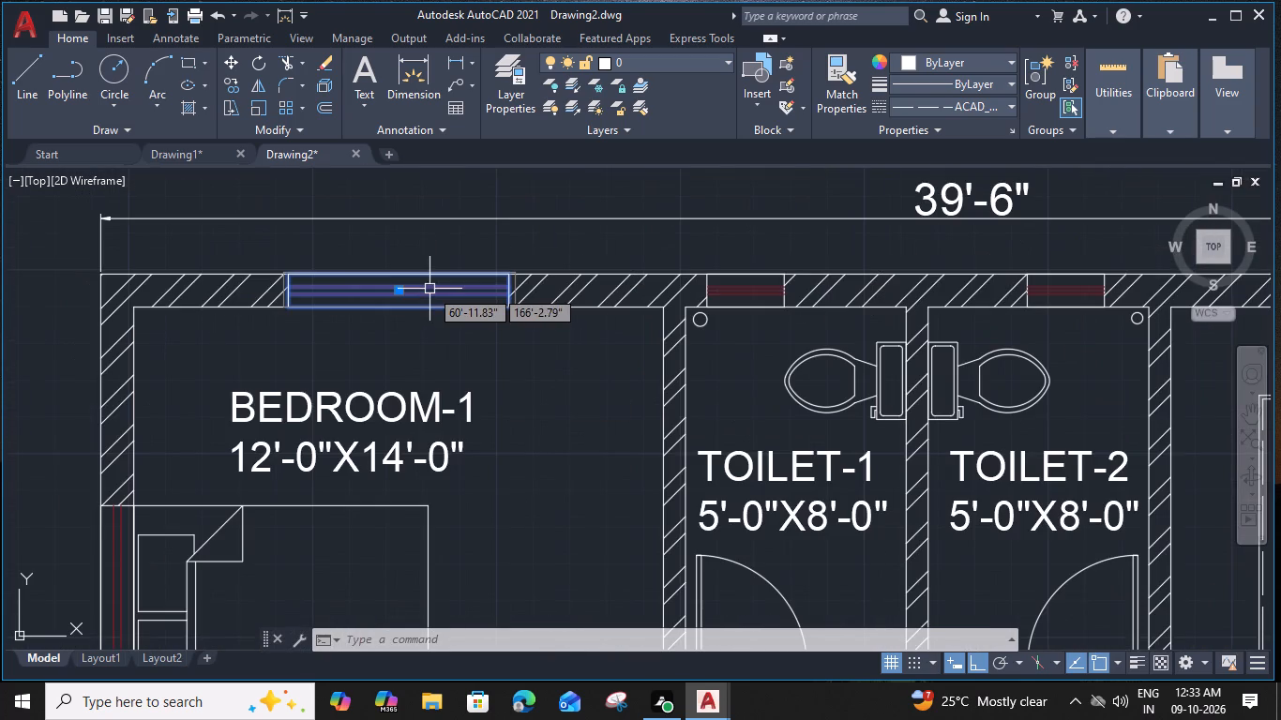
pyautogui.press('c')
pyautogui.press('o')
pyautogui.press('space')
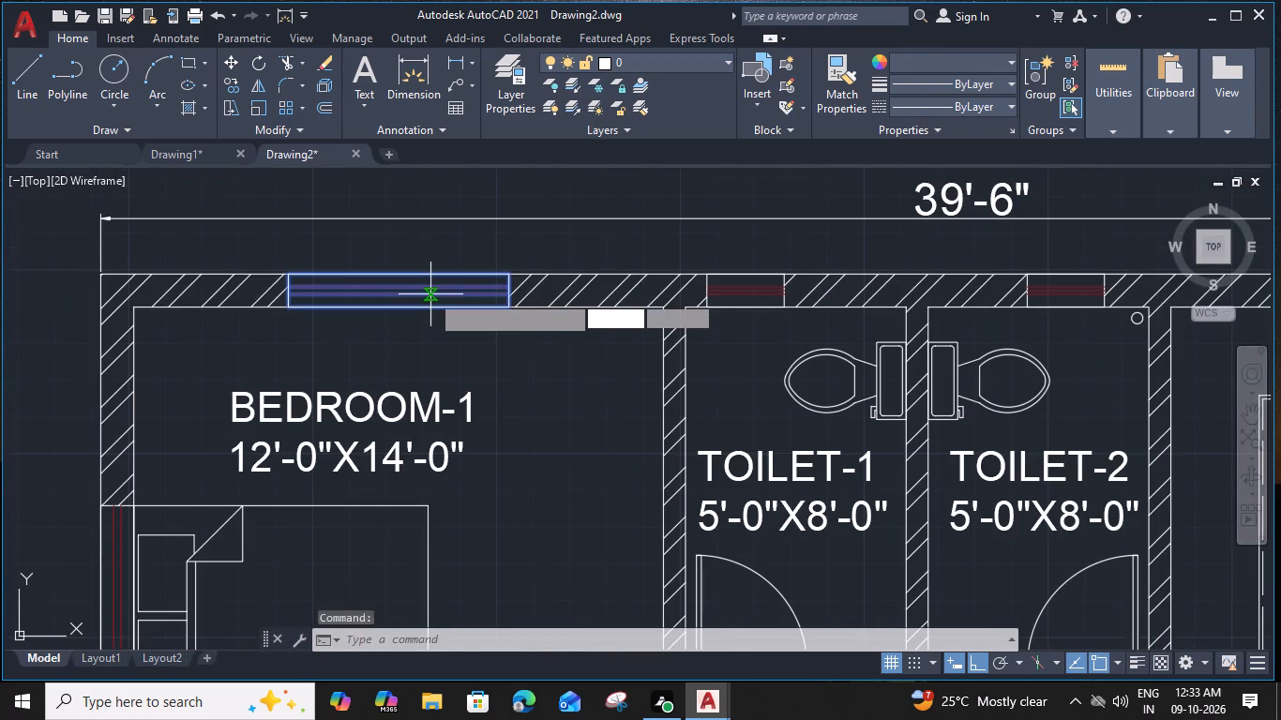
pyautogui.click(399, 306)
pyautogui.scroll(-4, 399, 307)
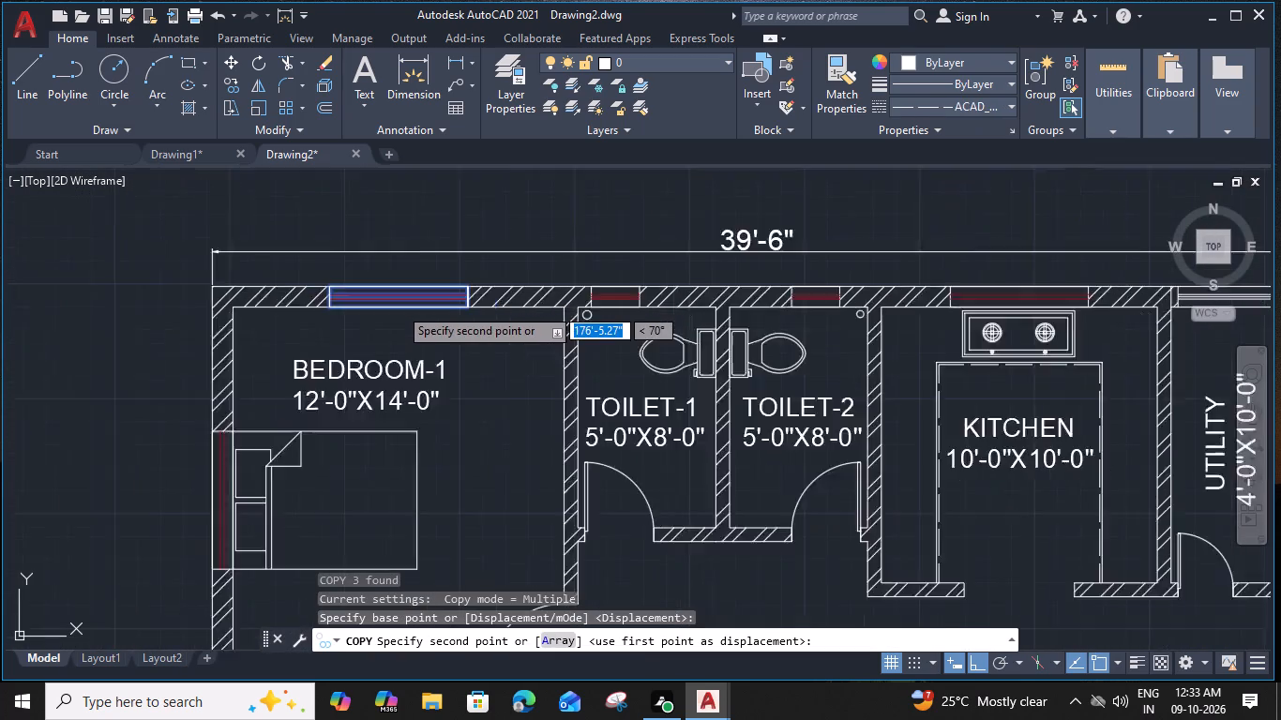
pyautogui.moveTo(860, 305); pyautogui.dragTo(522, 308, button='middle')
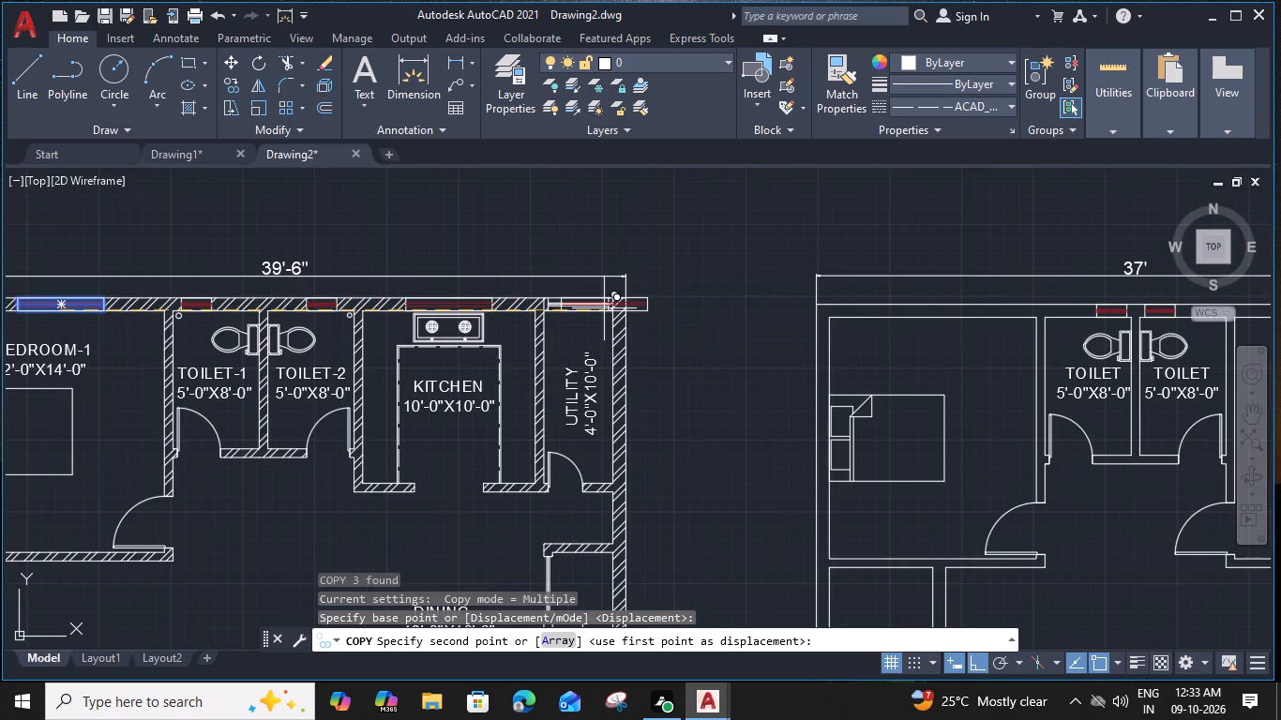
pyautogui.click(931, 317)
pyautogui.moveTo(913, 313); pyautogui.dragTo(875, 311, button='middle')
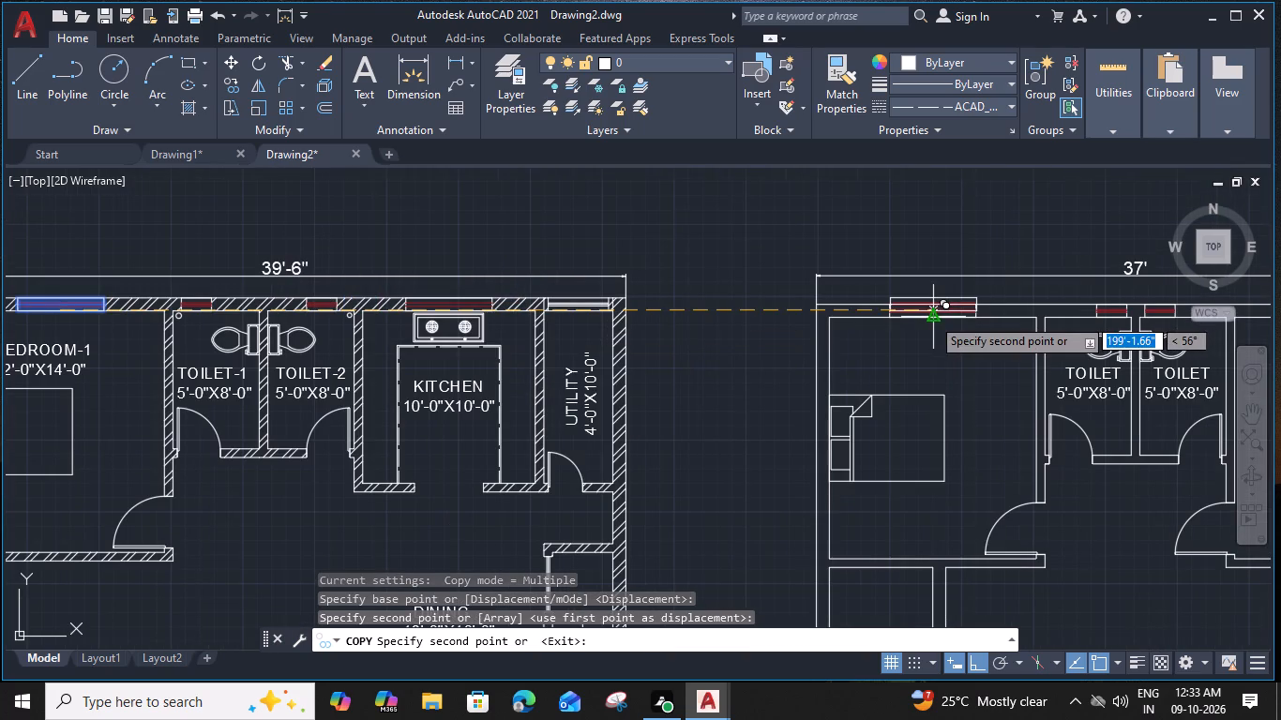
pyautogui.moveTo(875, 311); pyautogui.dragTo(555, 312, button='middle')
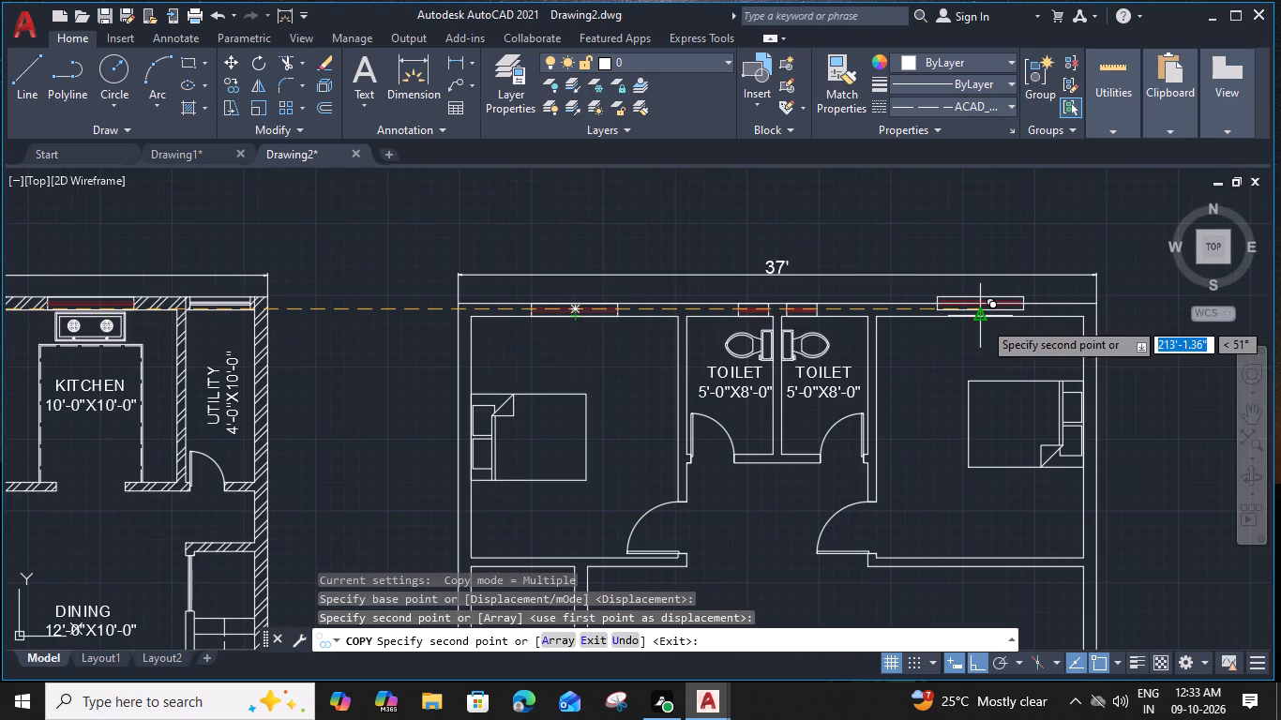
pyautogui.click(983, 321)
pyautogui.moveTo(889, 406); pyautogui.dragTo(883, 81, button='middle')
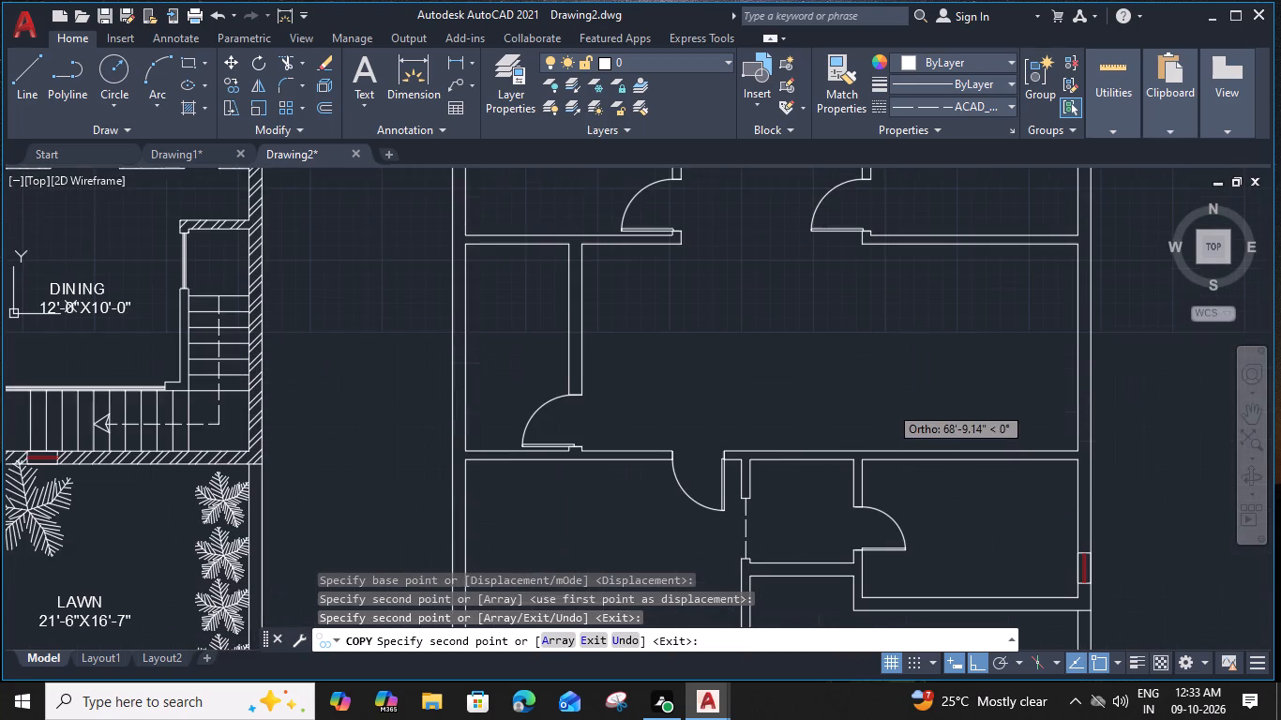
pyautogui.moveTo(883, 81); pyautogui.dragTo(883, 79, button='middle')
pyautogui.press('Escape')
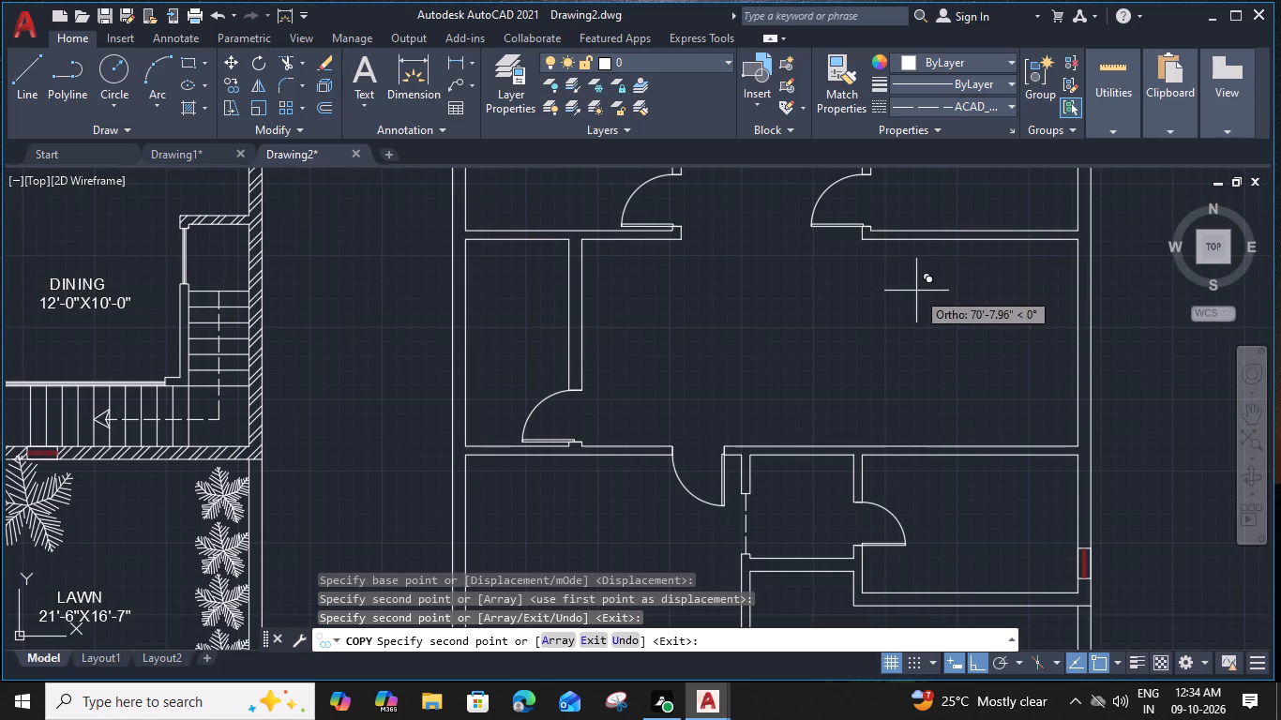
# Measure the width and length of the second plan's north-west bedroom.
pyautogui.moveTo(939, 280); pyautogui.dragTo(792, 415, button='middle')
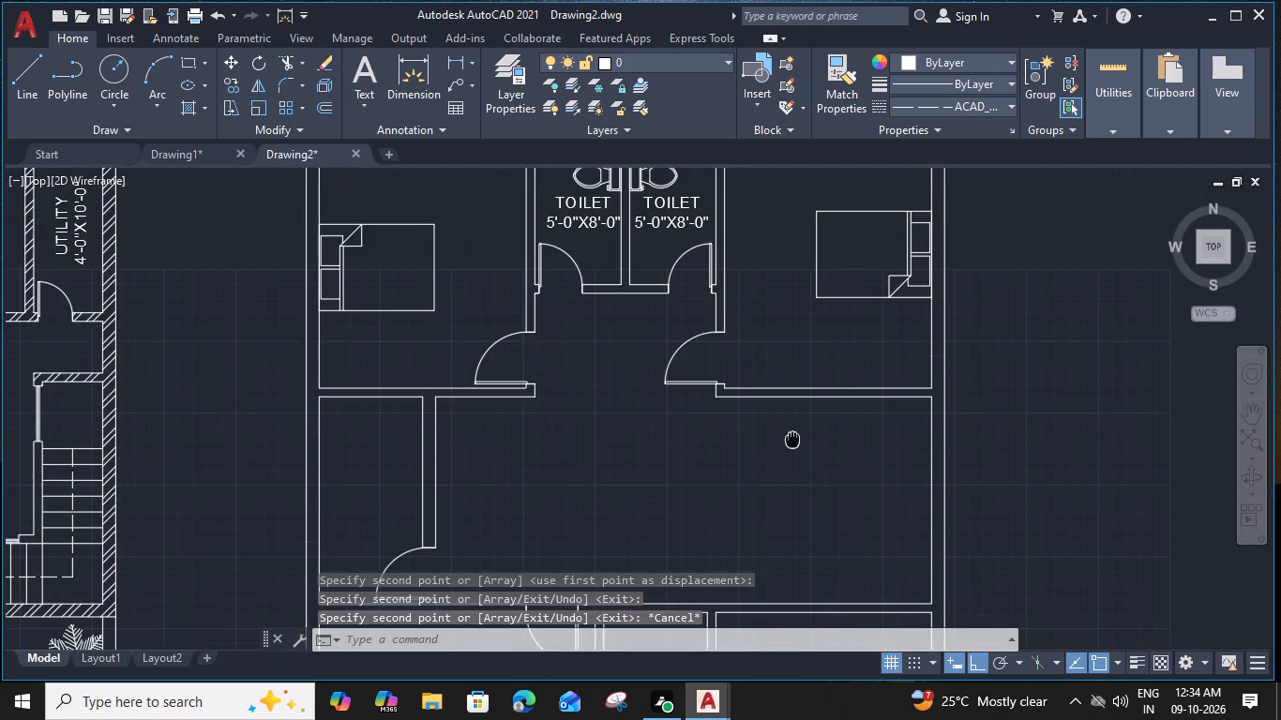
pyautogui.moveTo(792, 415); pyautogui.dragTo(1102, 344, button='middle')
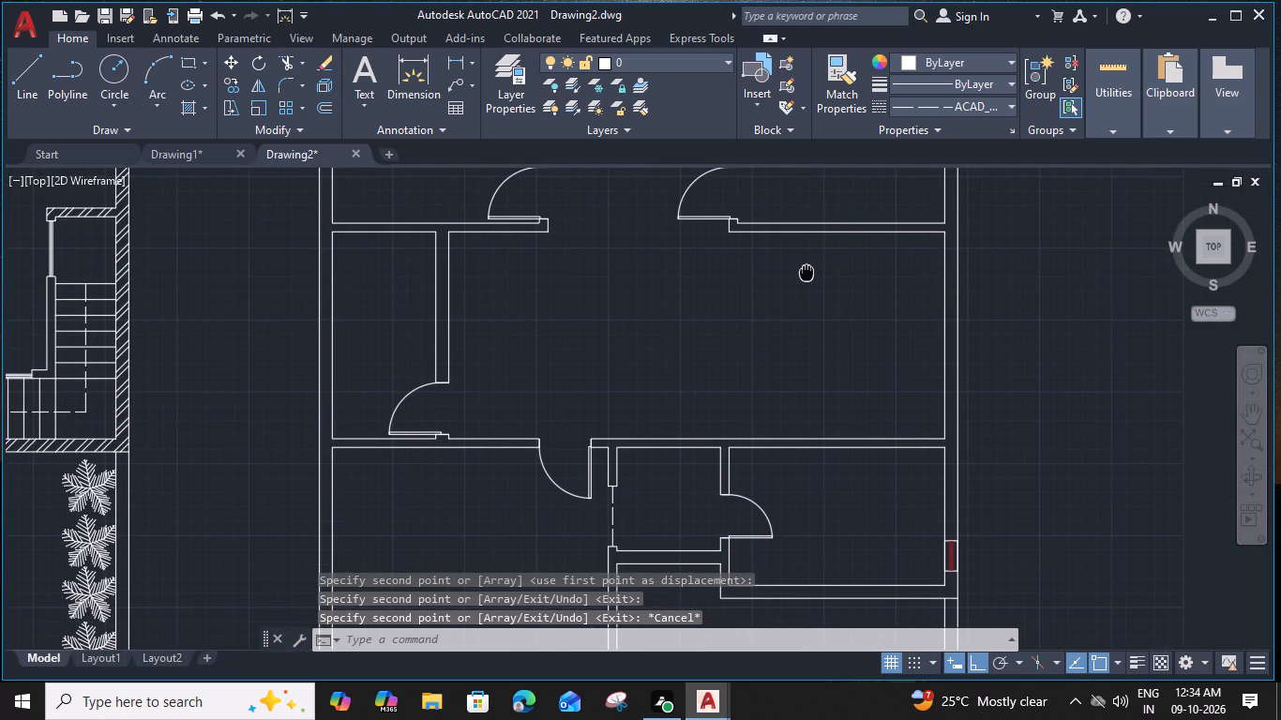
pyautogui.press('m')
pyautogui.write('ea')
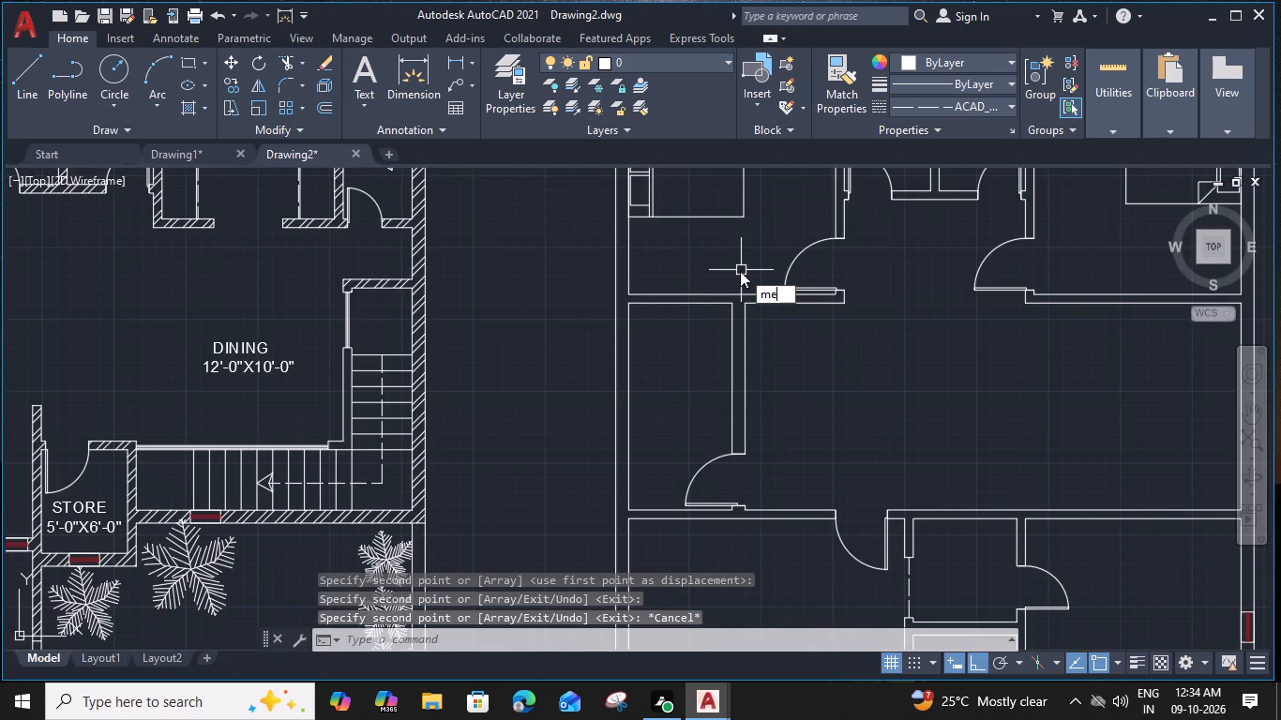
pyautogui.press('space')
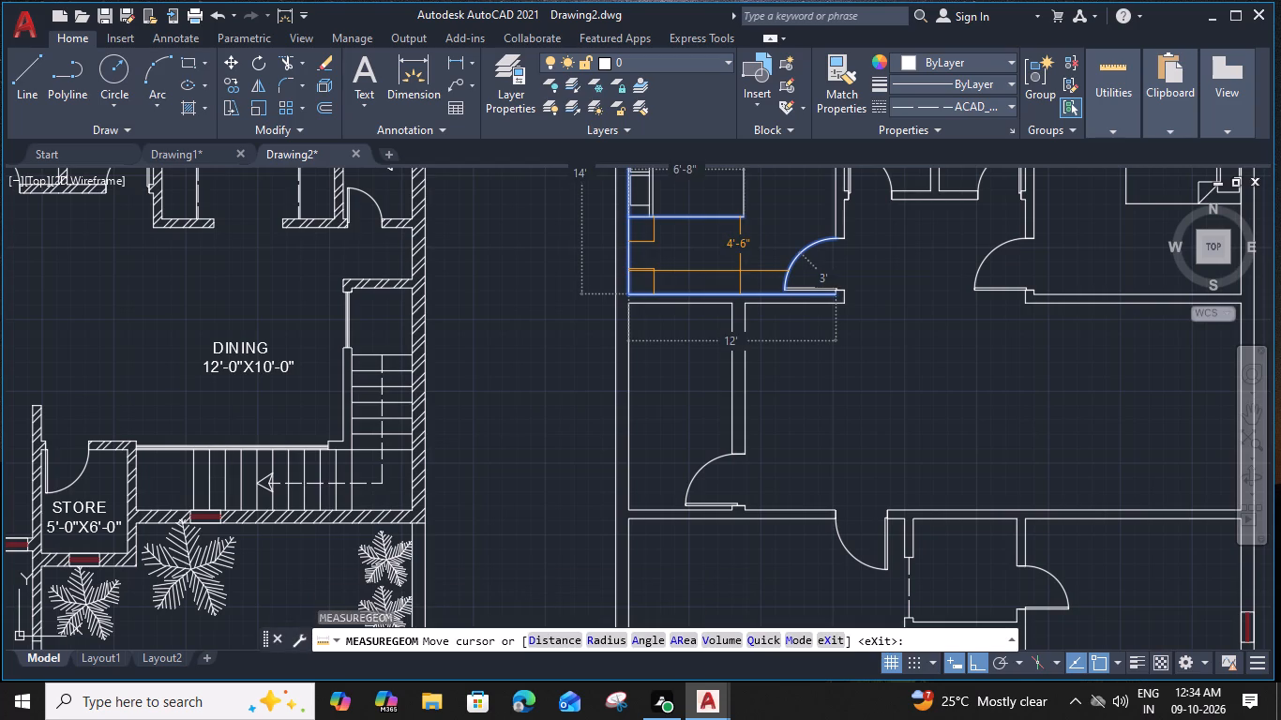
pyautogui.moveTo(761, 266); pyautogui.dragTo(731, 376, button='middle')
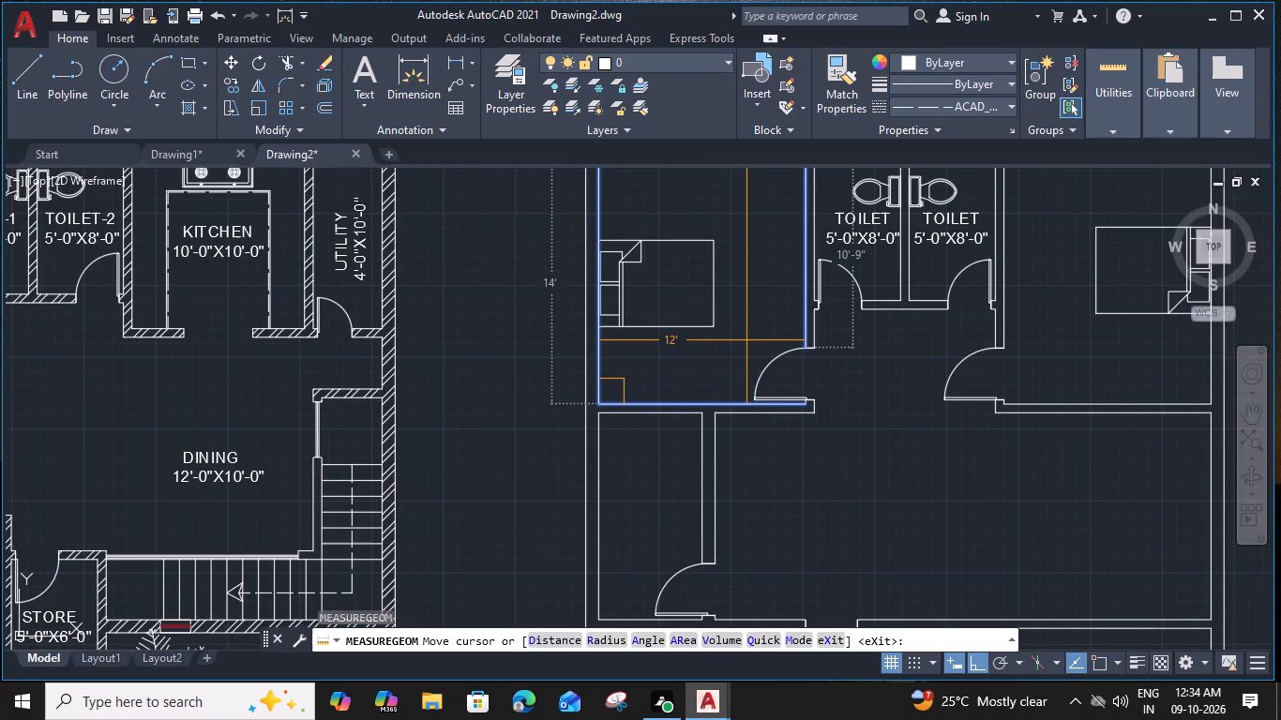
pyautogui.press('Escape')
# Copy the BEDROOM-1 12'-0"X14'-0" label from the labelled plan into both upper bedrooms of the second plan, above the beds.
pyautogui.scroll(-1, 486, 396)
pyautogui.moveTo(324, 408); pyautogui.dragTo(598, 392, button='middle')
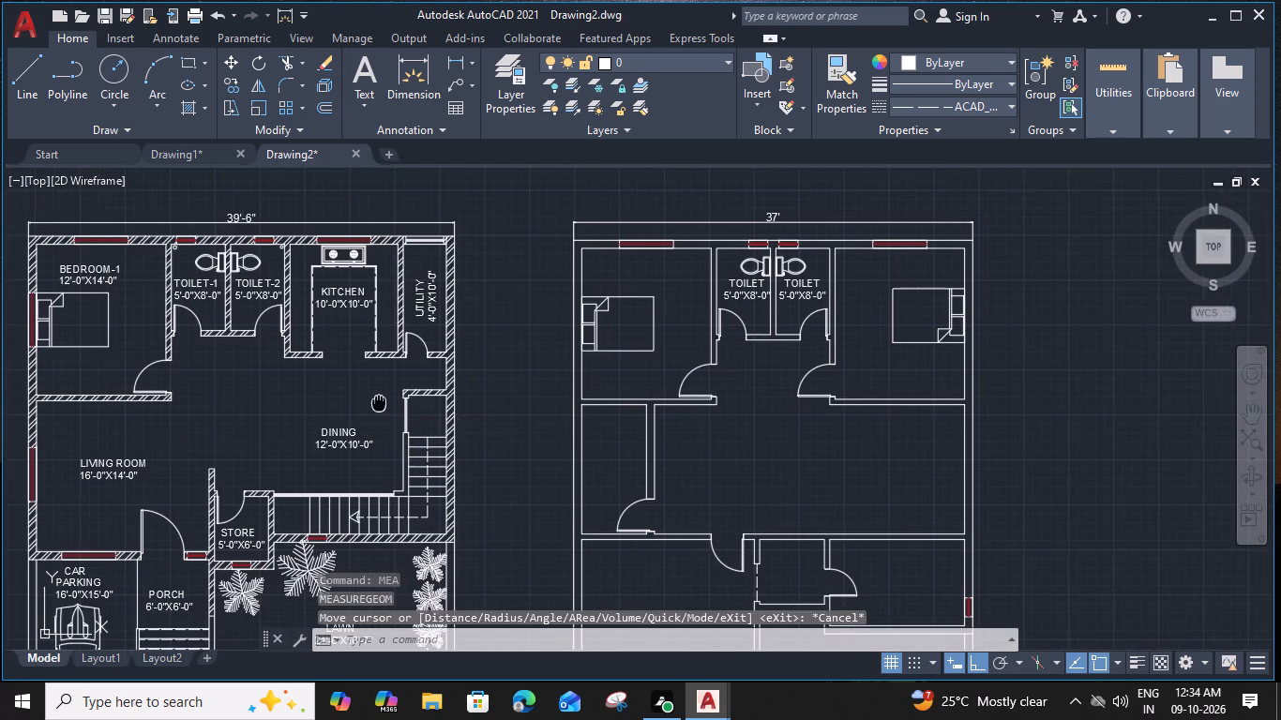
pyautogui.click(316, 254)
pyautogui.press('c')
pyautogui.press('o')
pyautogui.press('space')
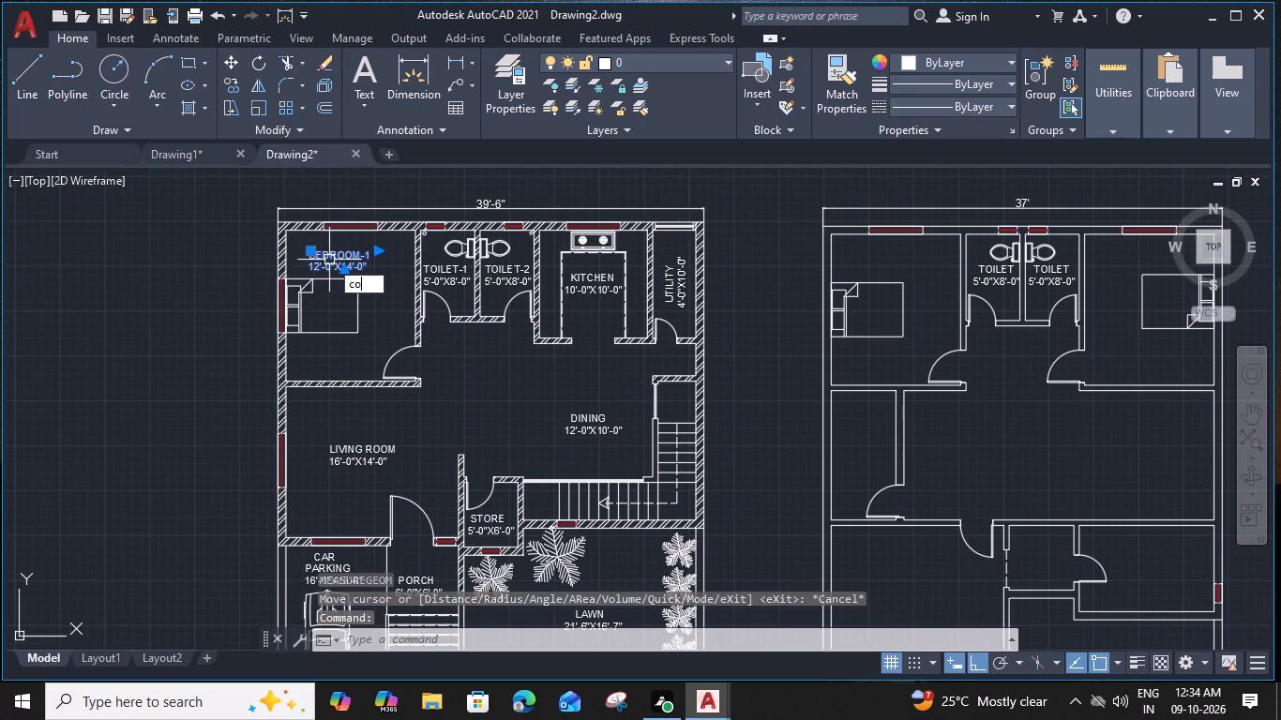
pyautogui.click(314, 250)
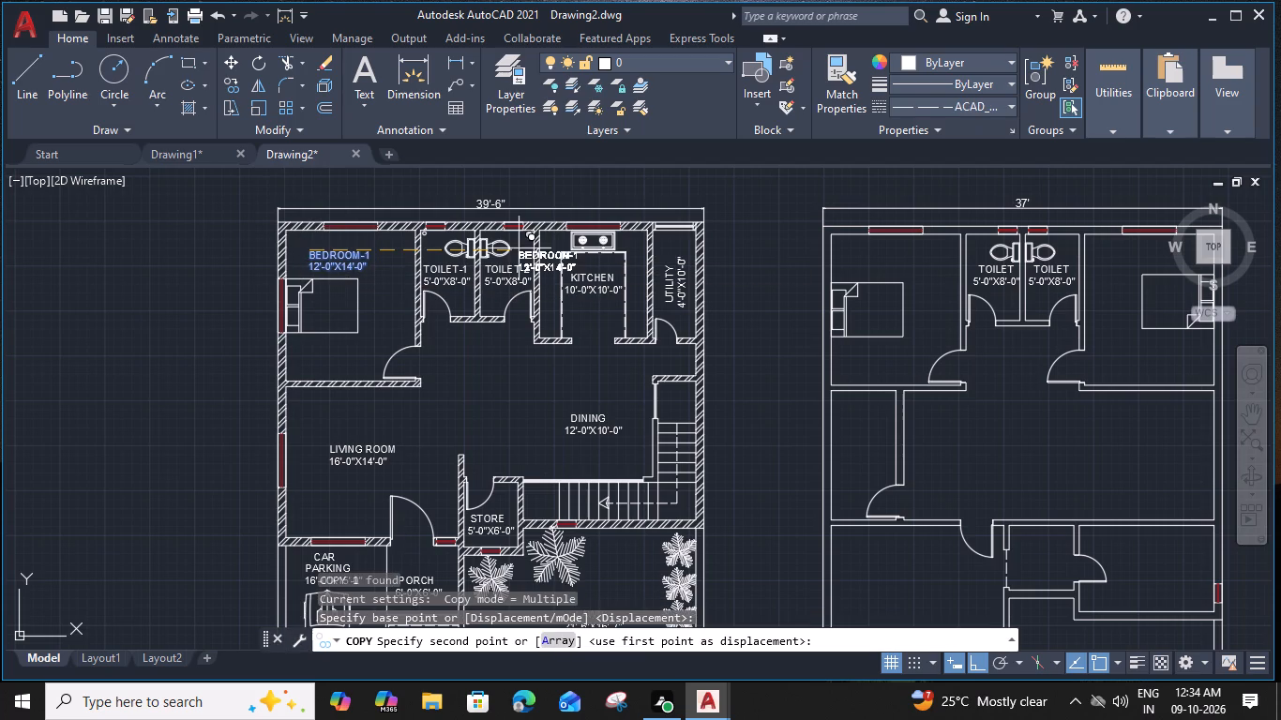
pyautogui.click(854, 252)
pyautogui.moveTo(854, 252); pyautogui.dragTo(849, 252, button='middle')
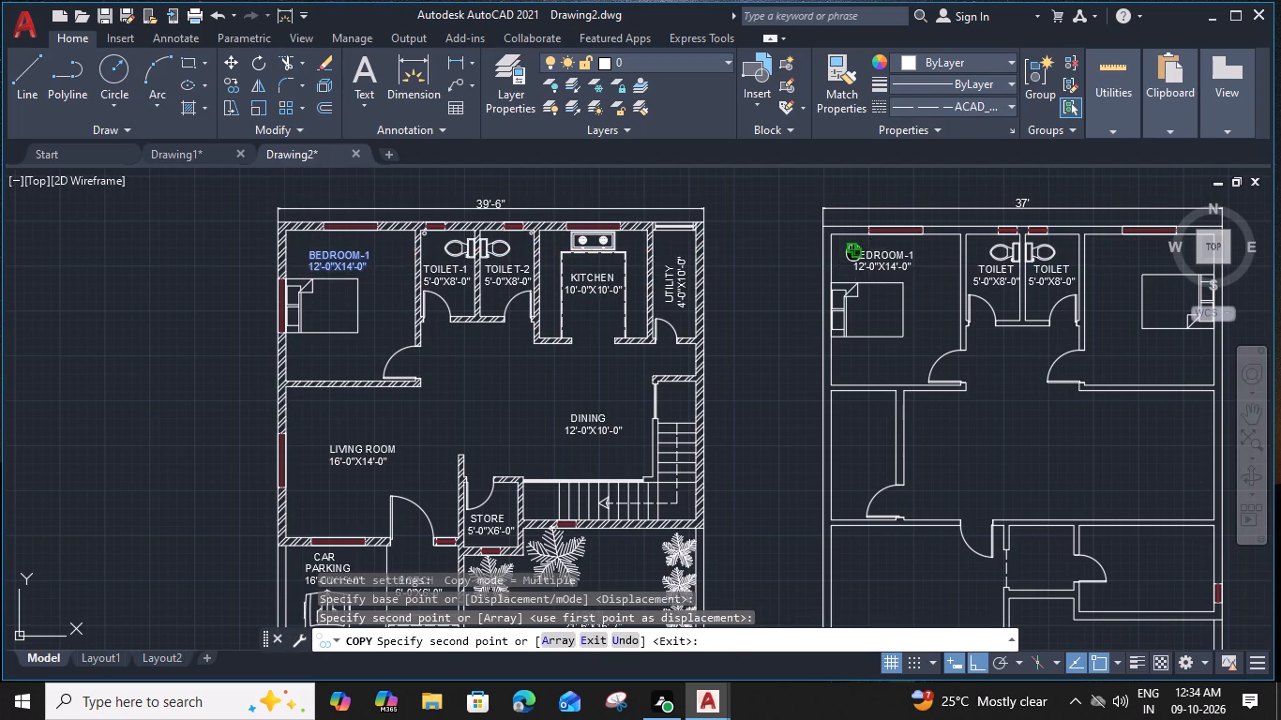
pyautogui.moveTo(849, 252); pyautogui.dragTo(640, 252, button='middle')
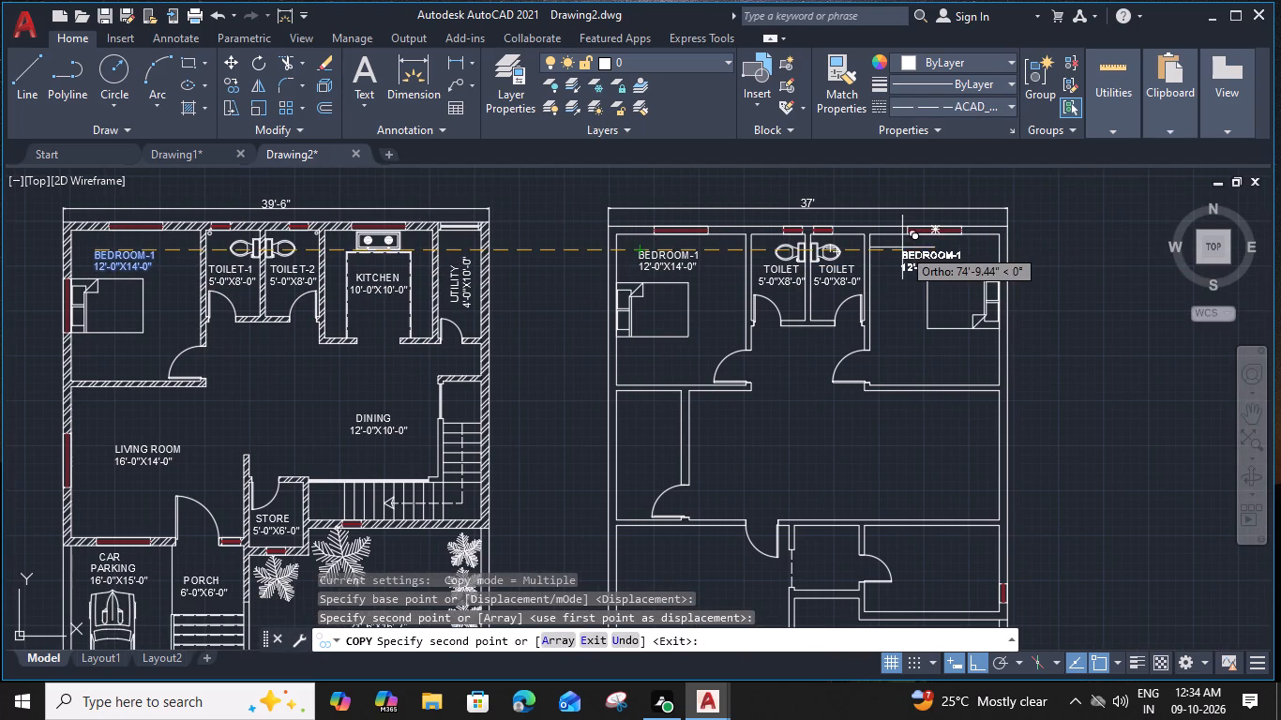
pyautogui.click(902, 247)
pyautogui.press('Escape')
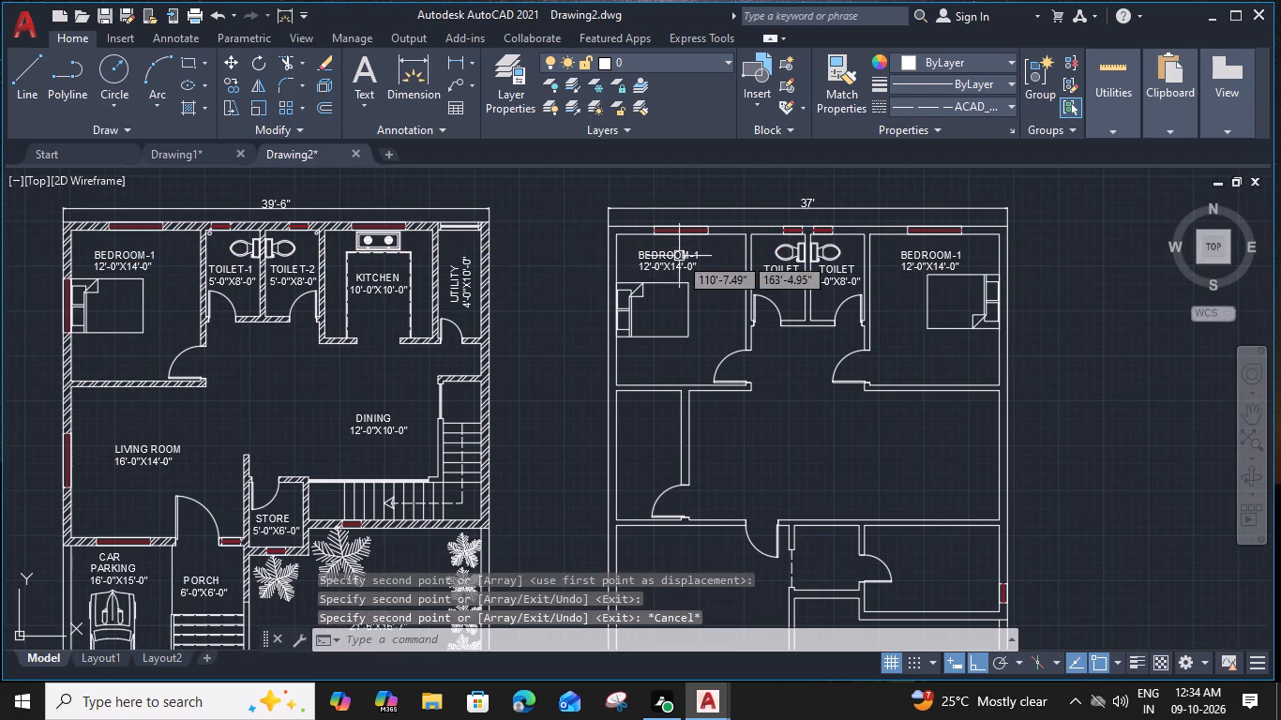
# Change the first line of the second plan's north-west bedroom label to BEDROOM-2.
pyautogui.scroll(1, 697, 257)
pyautogui.doubleClick(685, 268)
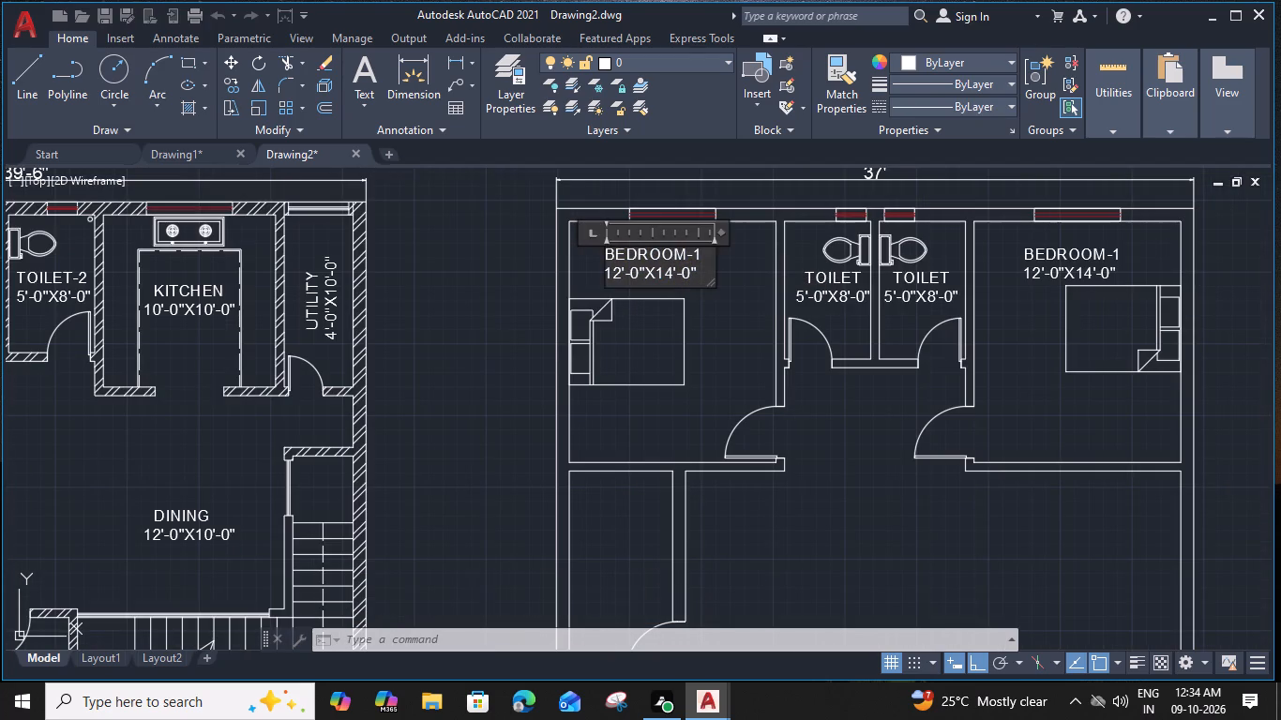
pyautogui.click(701, 255)
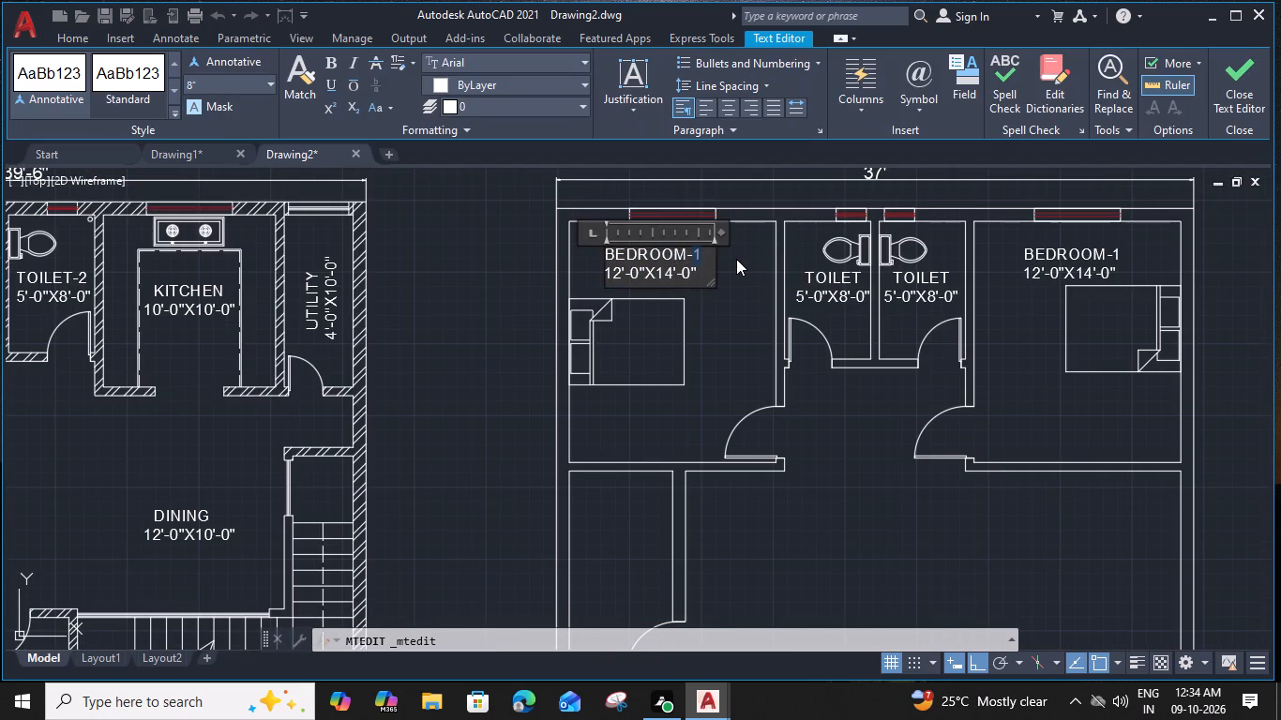
pyautogui.press('2')
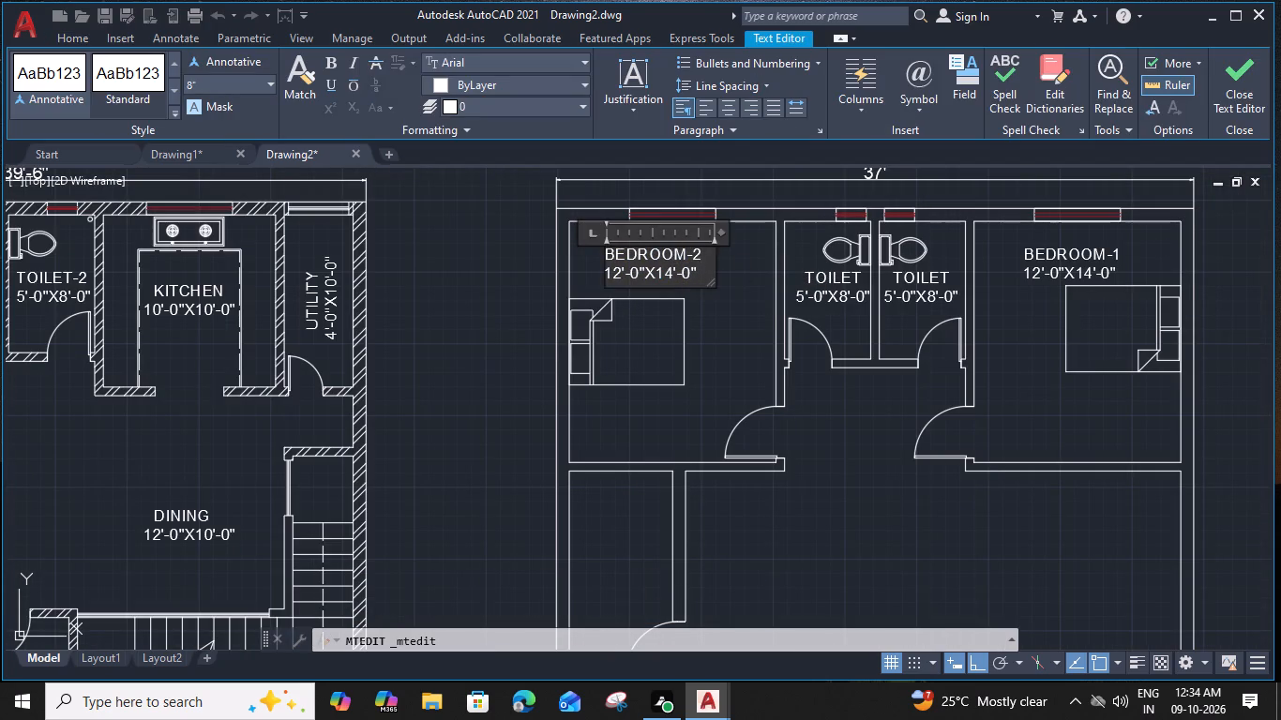
pyautogui.click(739, 276)
pyautogui.moveTo(717, 274); pyautogui.dragTo(476, 264, button='middle')
pyautogui.scroll(-1, 777, 277)
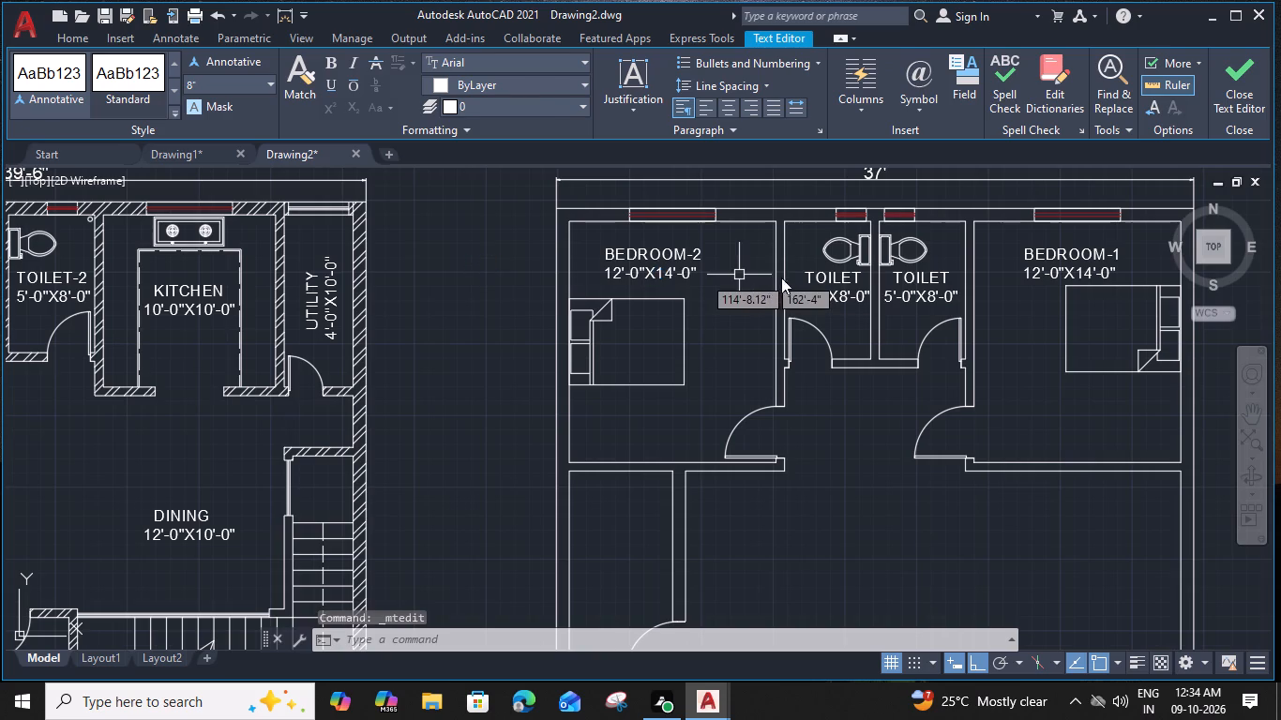
pyautogui.scroll(1, 820, 250)
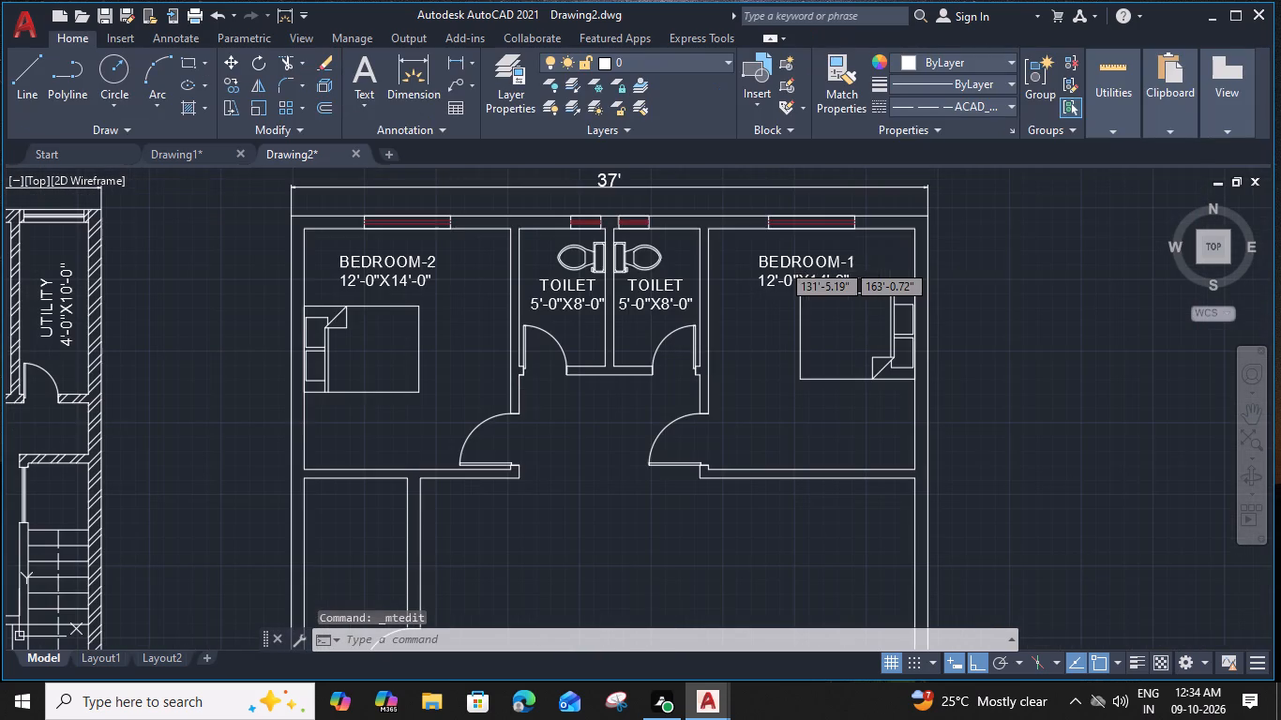
# Change the first line of the second plan's north-east bedroom label to BEDROOM-3.
pyautogui.click(846, 256)
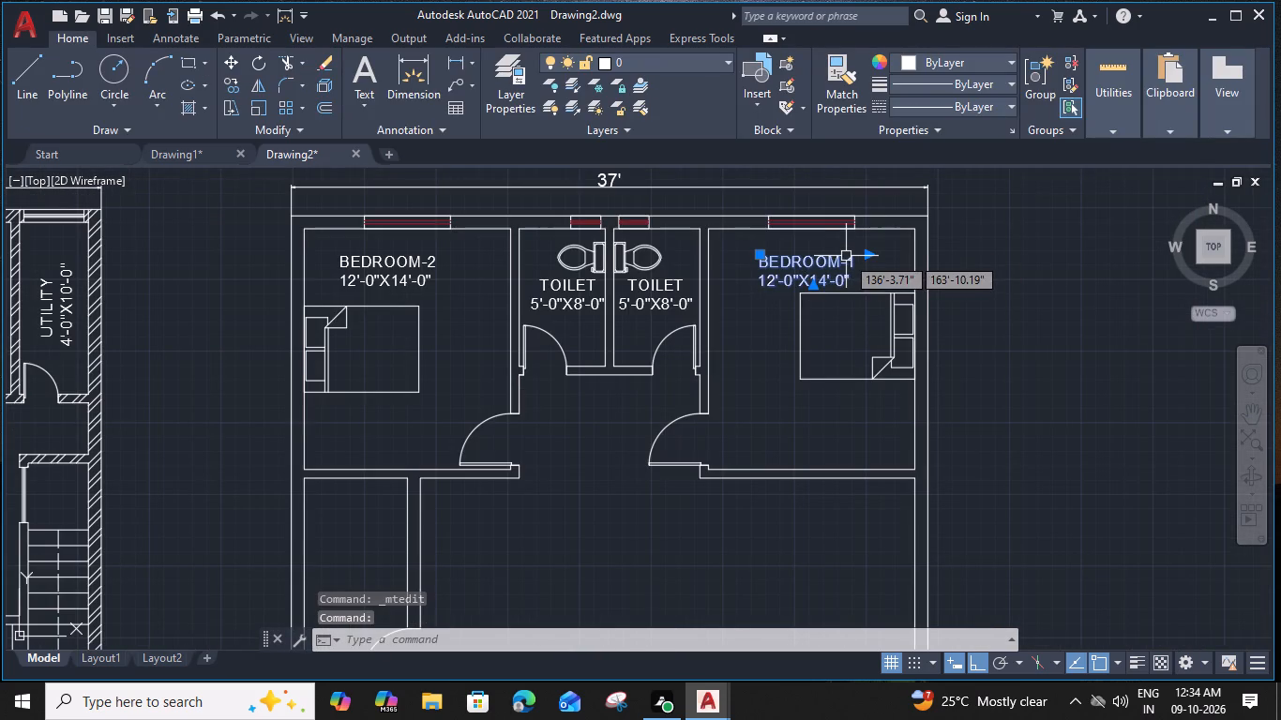
pyautogui.click(851, 260)
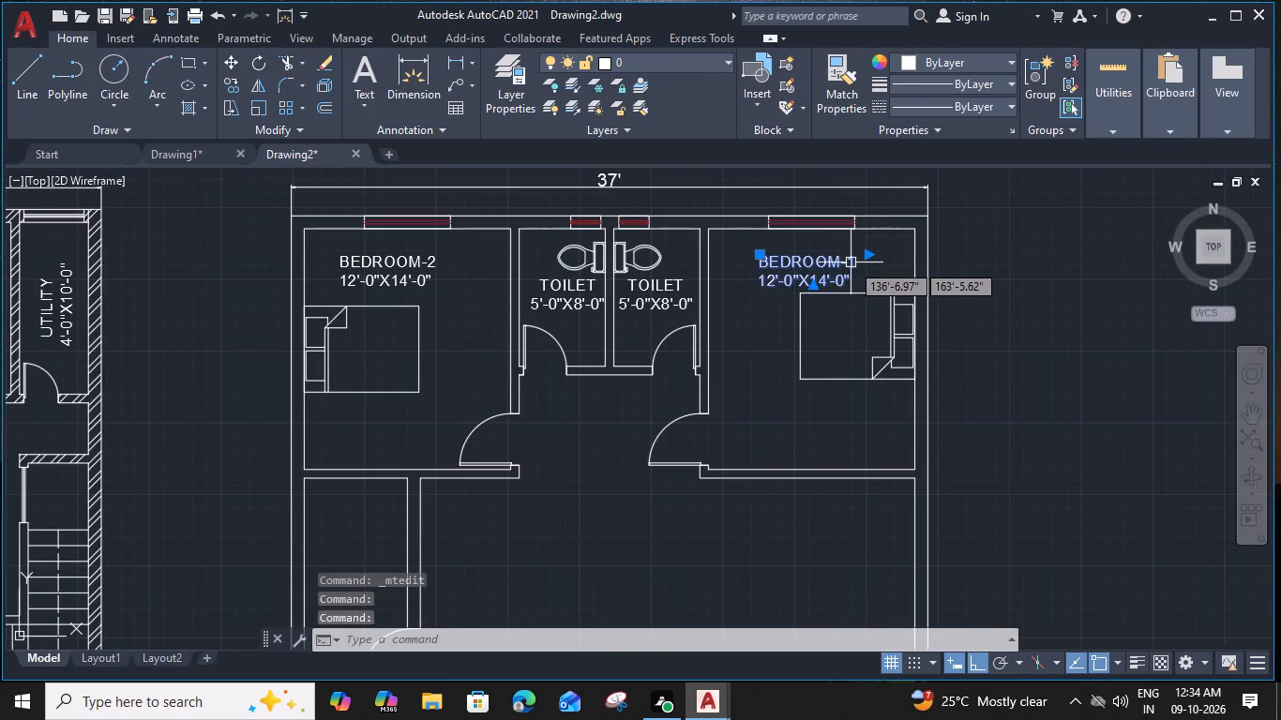
pyautogui.doubleClick(851, 262)
pyautogui.scroll(2, 851, 262)
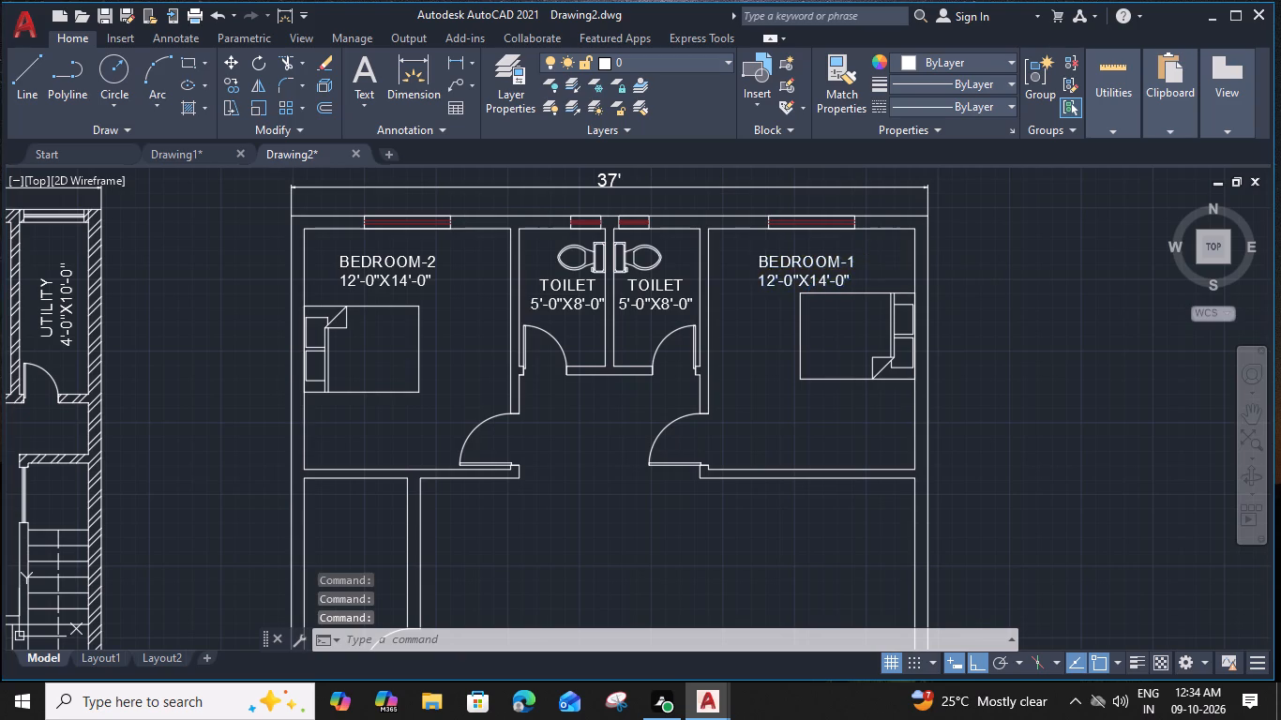
pyautogui.moveTo(858, 263); pyautogui.dragTo(849, 262)
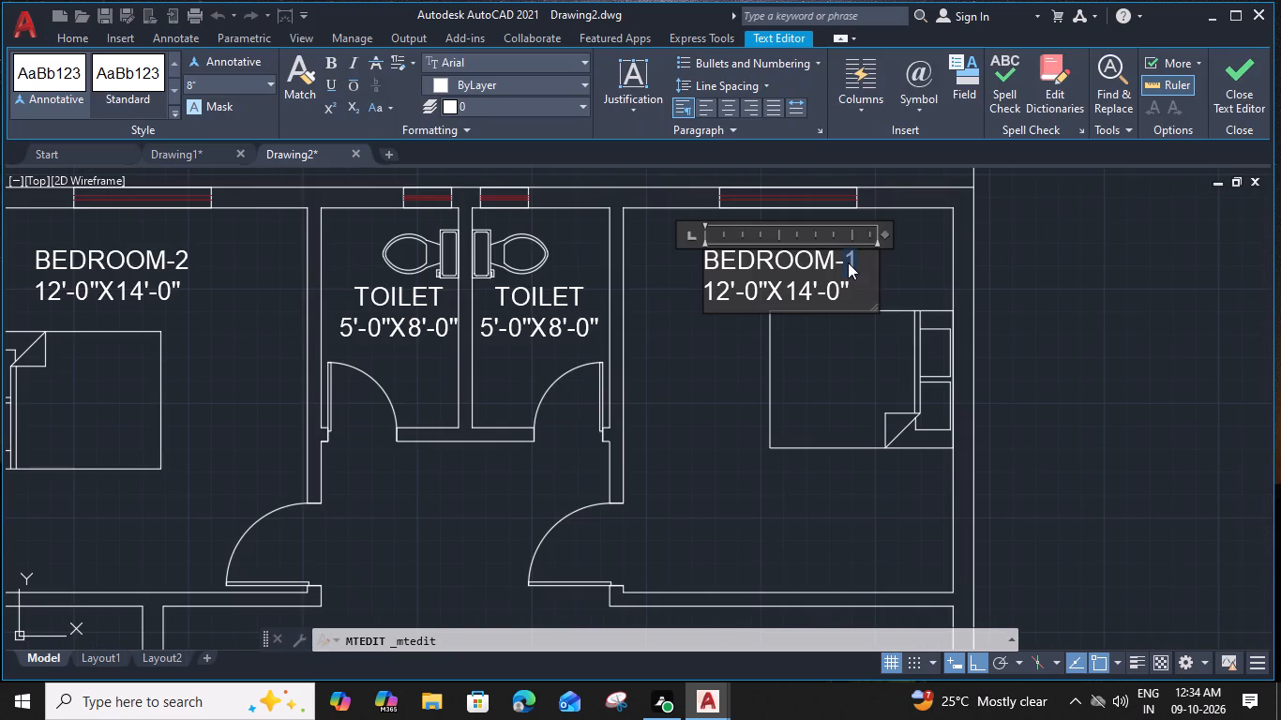
pyautogui.press('3')
pyautogui.click(713, 440)
# Copy the BEDROOM-2 12'-0"X14'-0" label into the upper part of the second plan's south-west room.
pyautogui.scroll(-1, 708, 420)
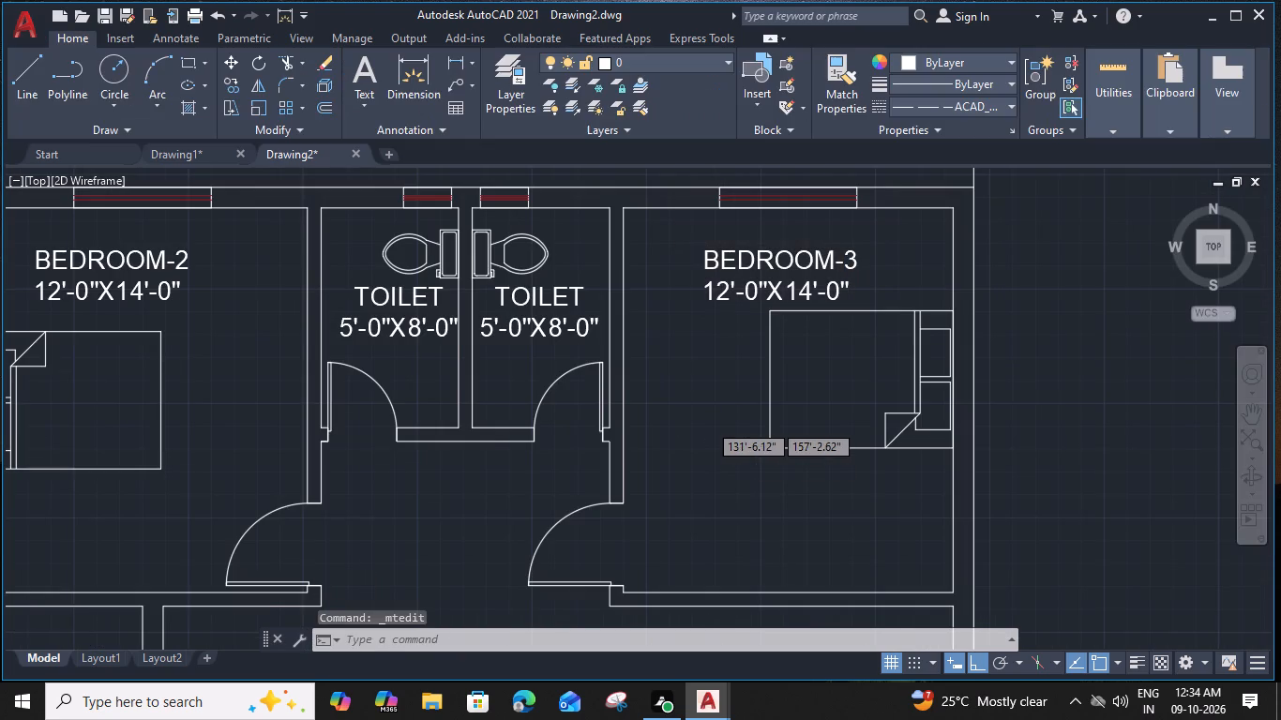
pyautogui.scroll(-1, 708, 420)
pyautogui.moveTo(514, 442); pyautogui.dragTo(666, 307, button='middle')
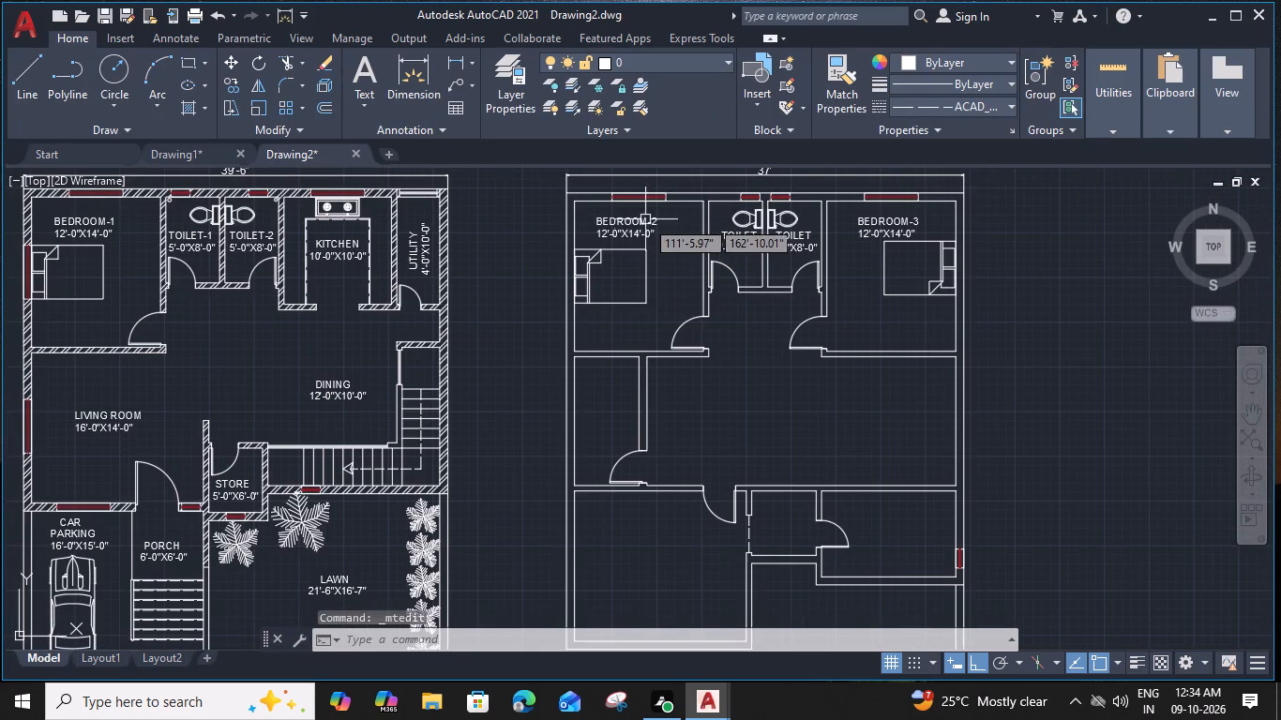
pyautogui.click(645, 219)
pyautogui.write('co')
pyautogui.press('space')
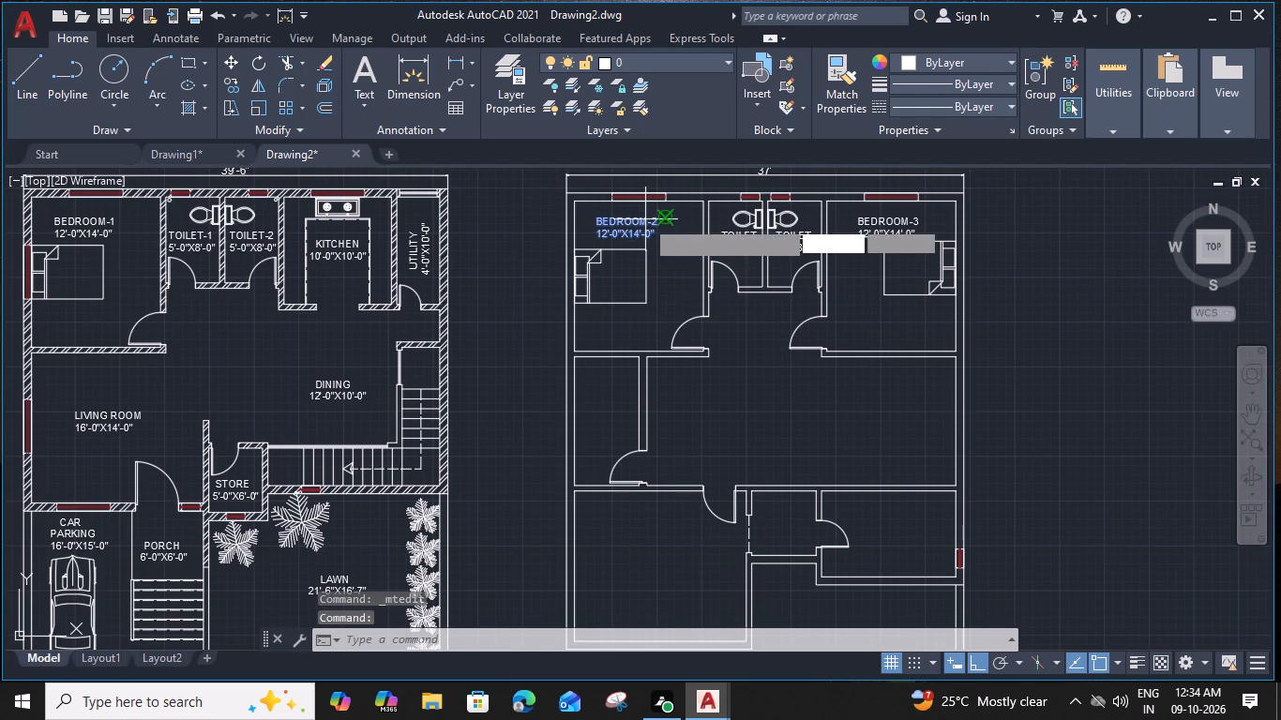
pyautogui.click(595, 219)
pyautogui.moveTo(628, 452); pyautogui.dragTo(612, 212, button='middle')
pyautogui.click(608, 270)
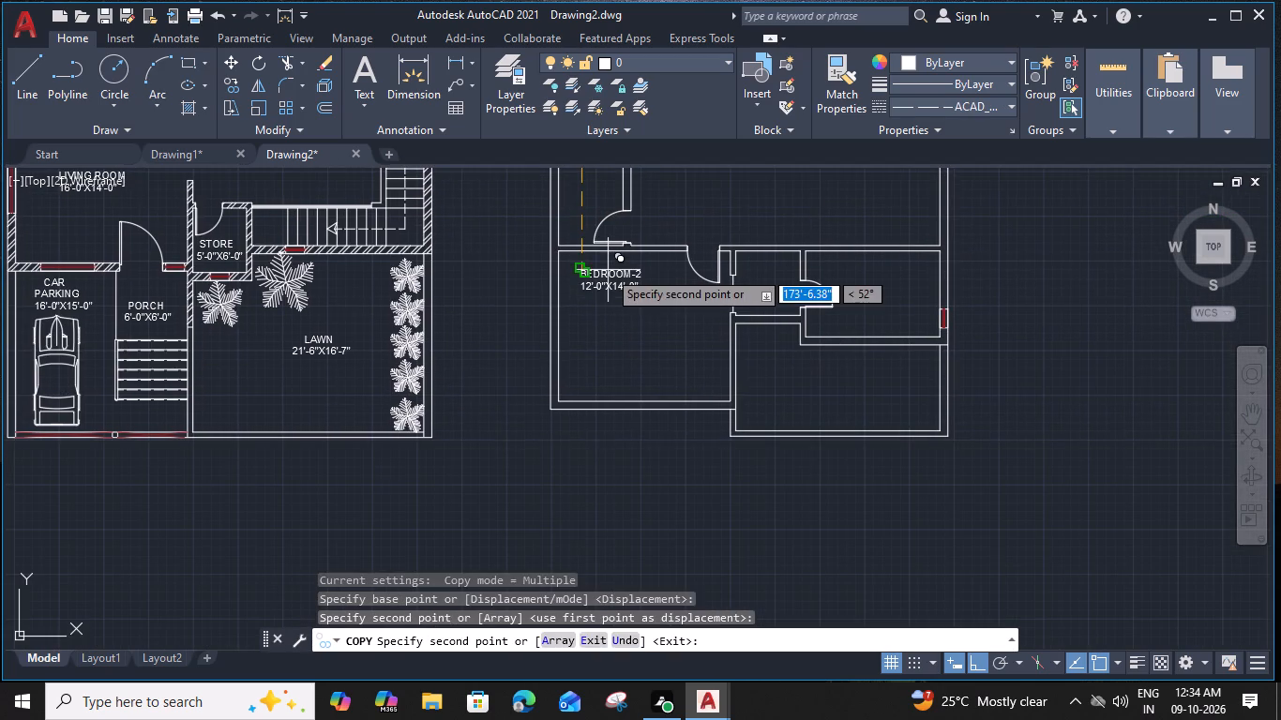
pyautogui.press('Escape')
# Change the first line of the south-west room's label to MASTER BEDROOM and widen its text frame so the name fits on one line.
pyautogui.scroll(2, 611, 279)
pyautogui.doubleClick(621, 271)
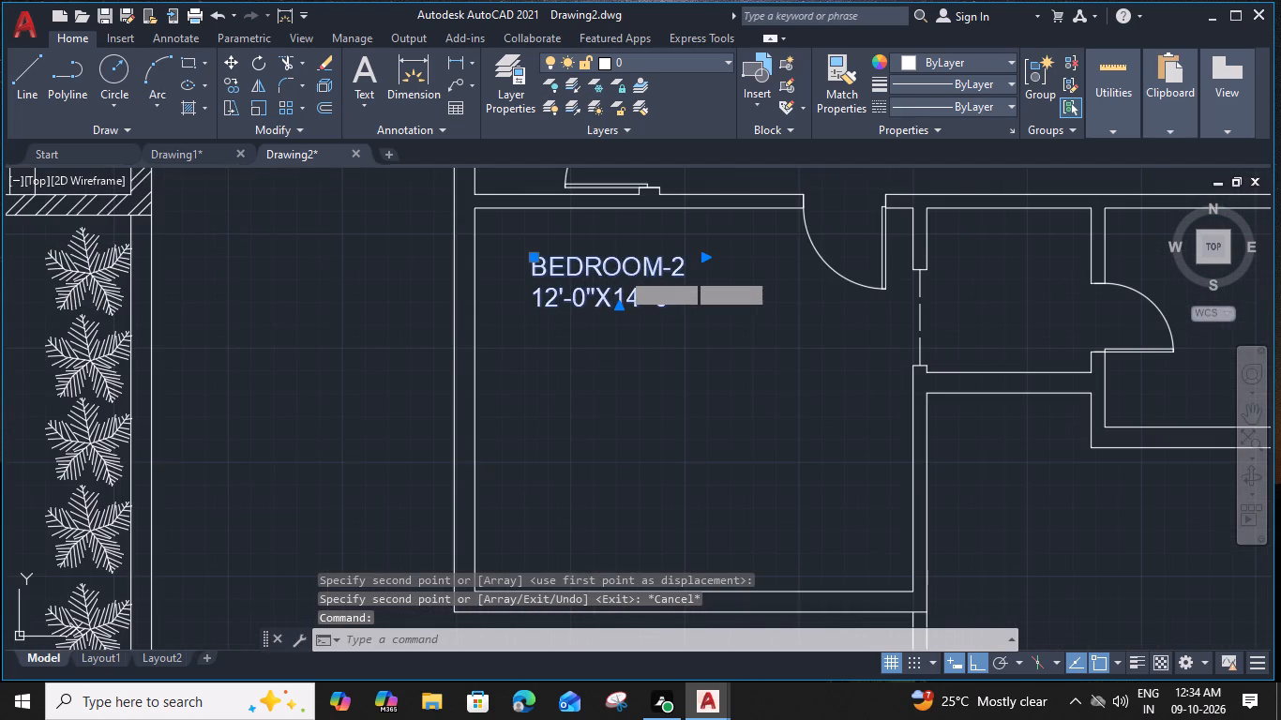
pyautogui.moveTo(682, 266); pyautogui.dragTo(676, 266)
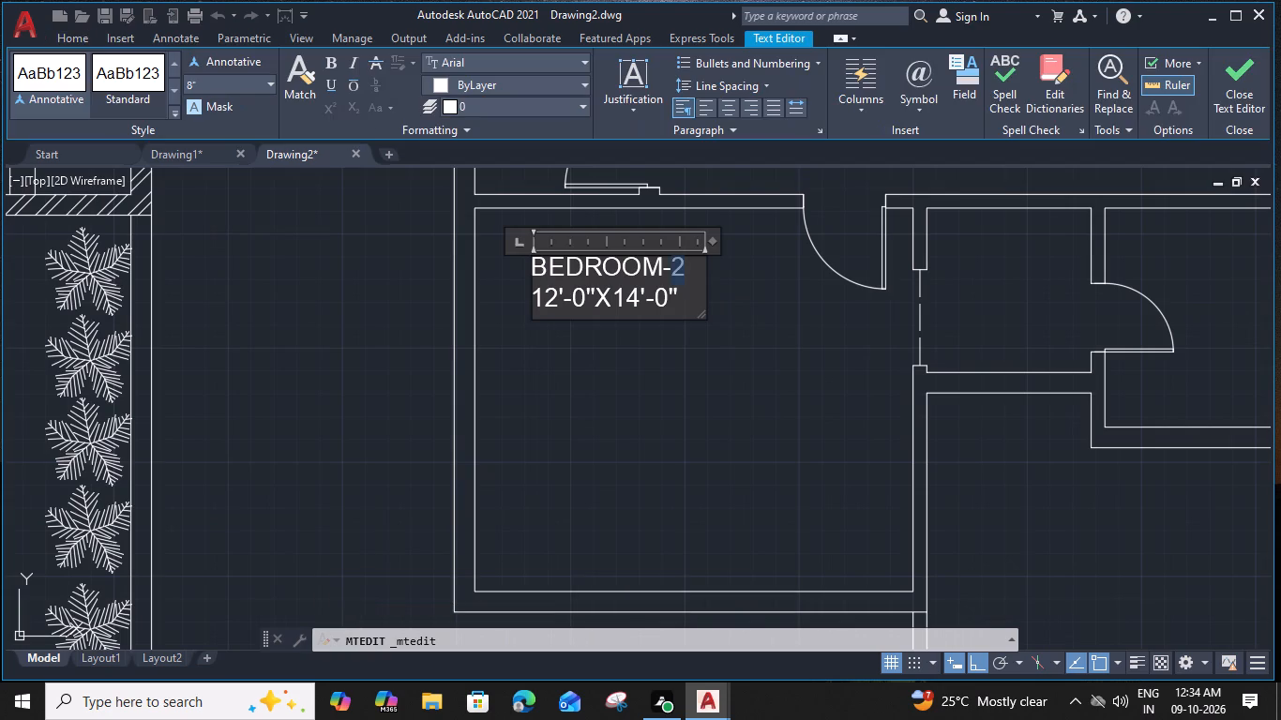
pyautogui.moveTo(676, 266); pyautogui.dragTo(664, 266)
pyautogui.press('BackSpace')
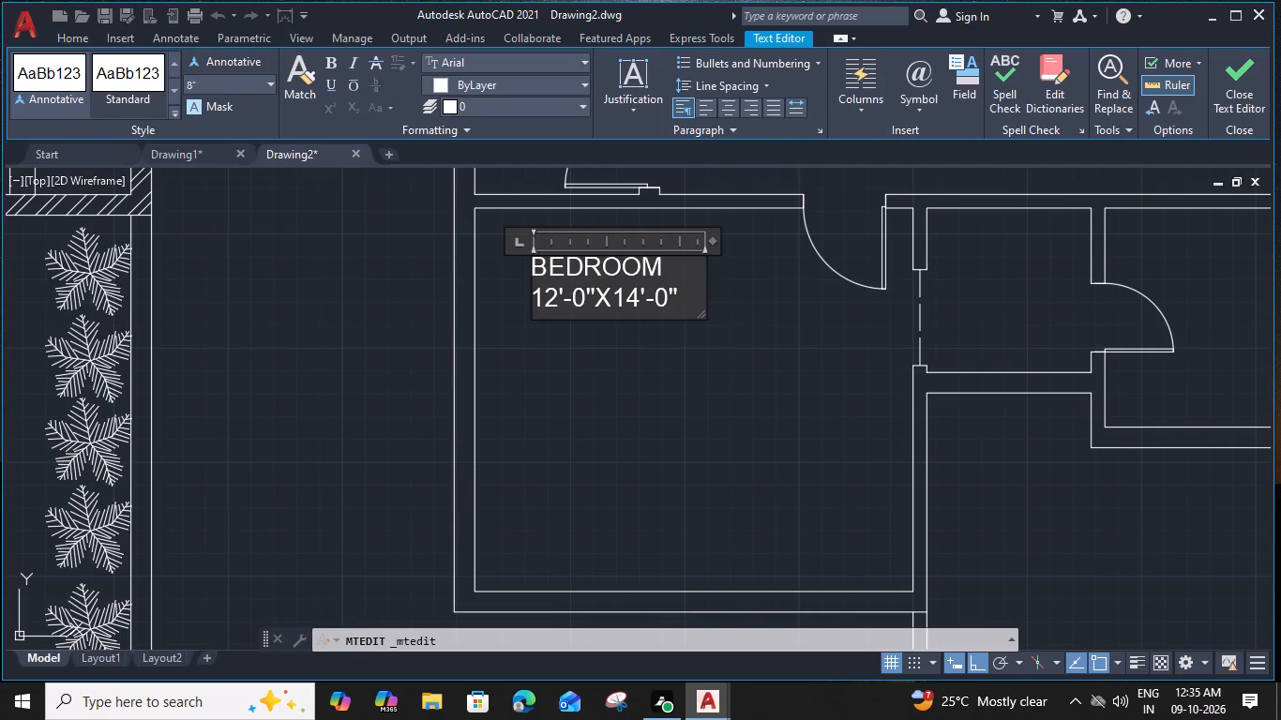
pyautogui.click(534, 261)
pyautogui.write('master')
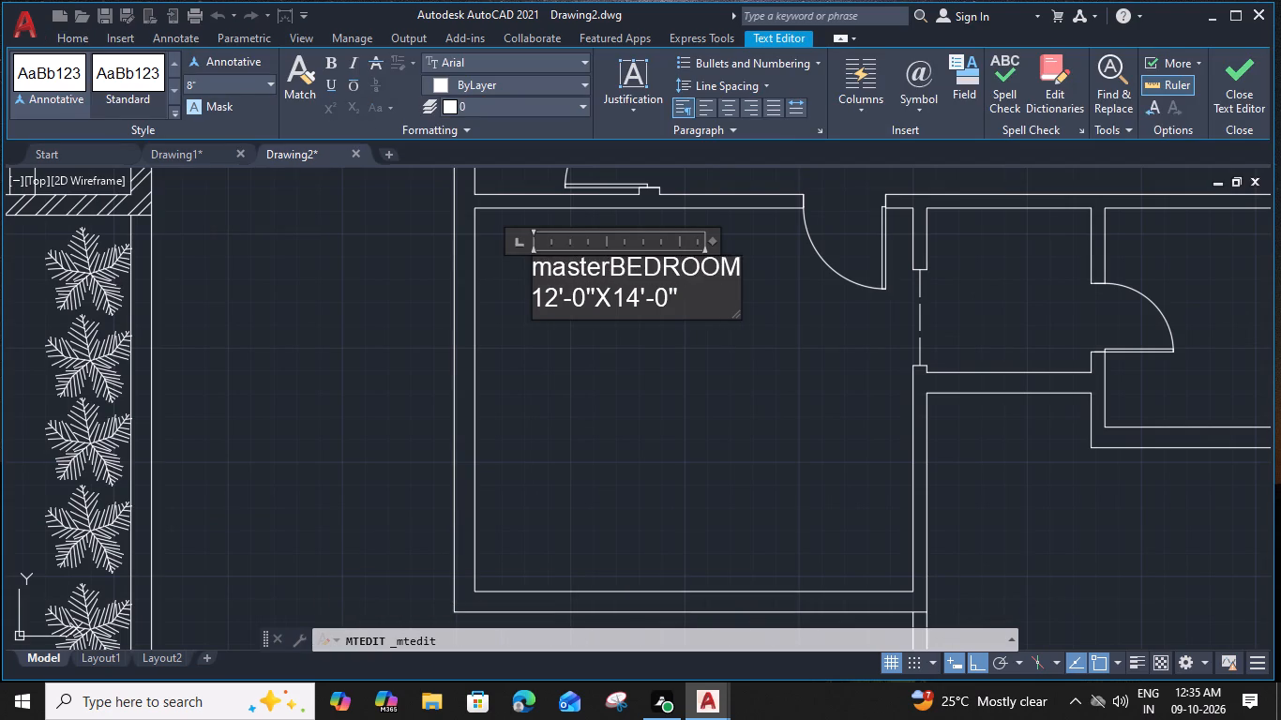
pyautogui.press('BackSpace')
pyautogui.press('BackSpace')
pyautogui.press('BackSpace')
pyautogui.press('BackSpace')
pyautogui.press('BackSpace')
pyautogui.press('BackSpace')
pyautogui.press('BackSpace')
pyautogui.press('BackSpace')
pyautogui.press('BackSpace')
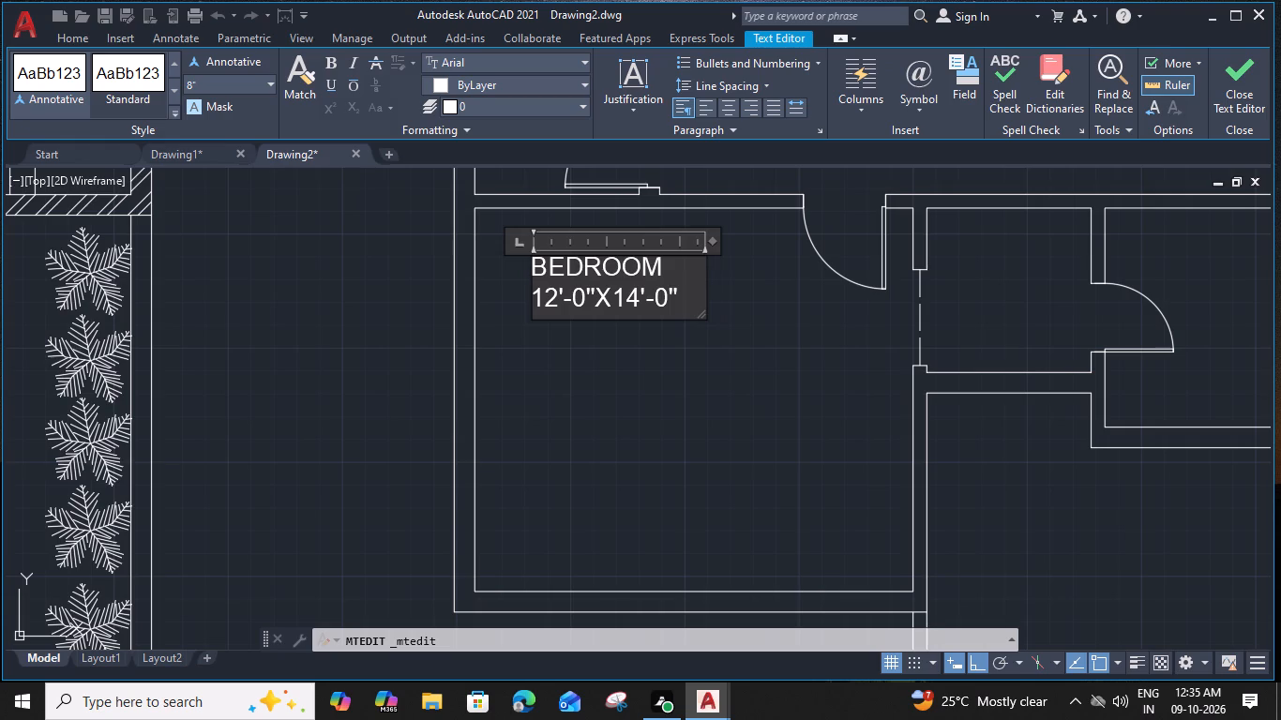
pyautogui.write('MASTER')
pyautogui.press('space')
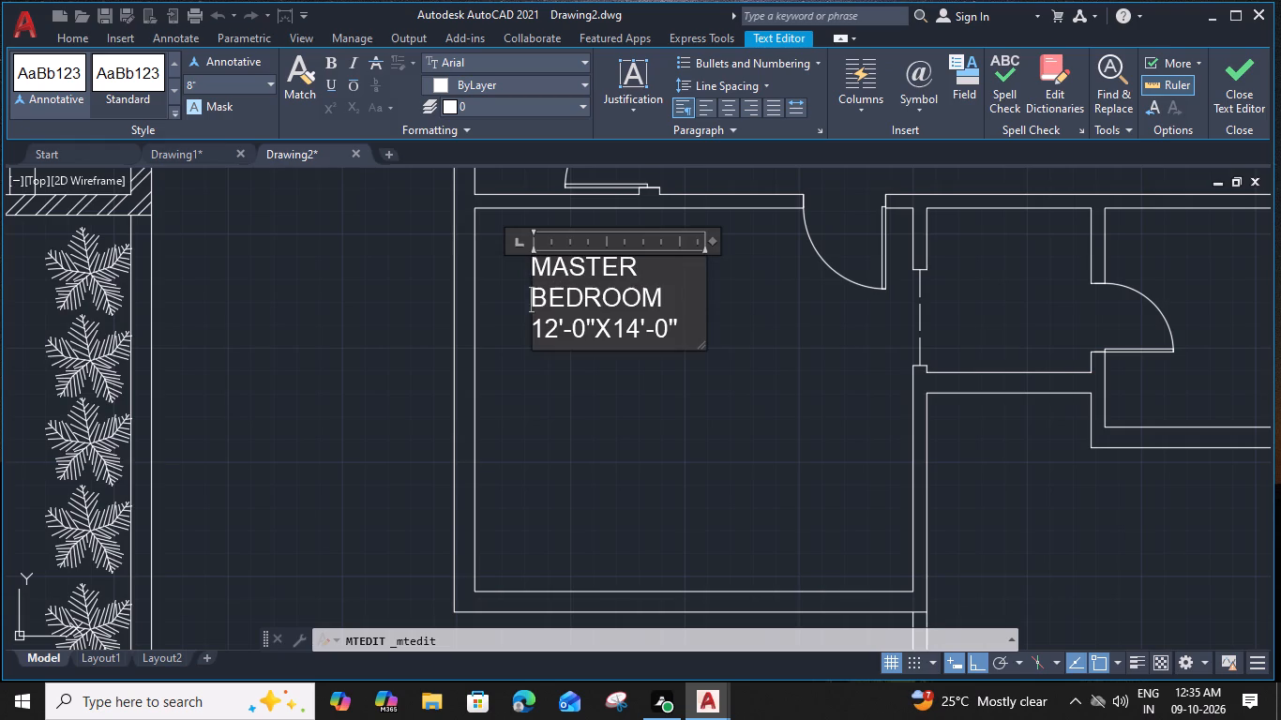
pyautogui.moveTo(711, 244); pyautogui.dragTo(719, 244)
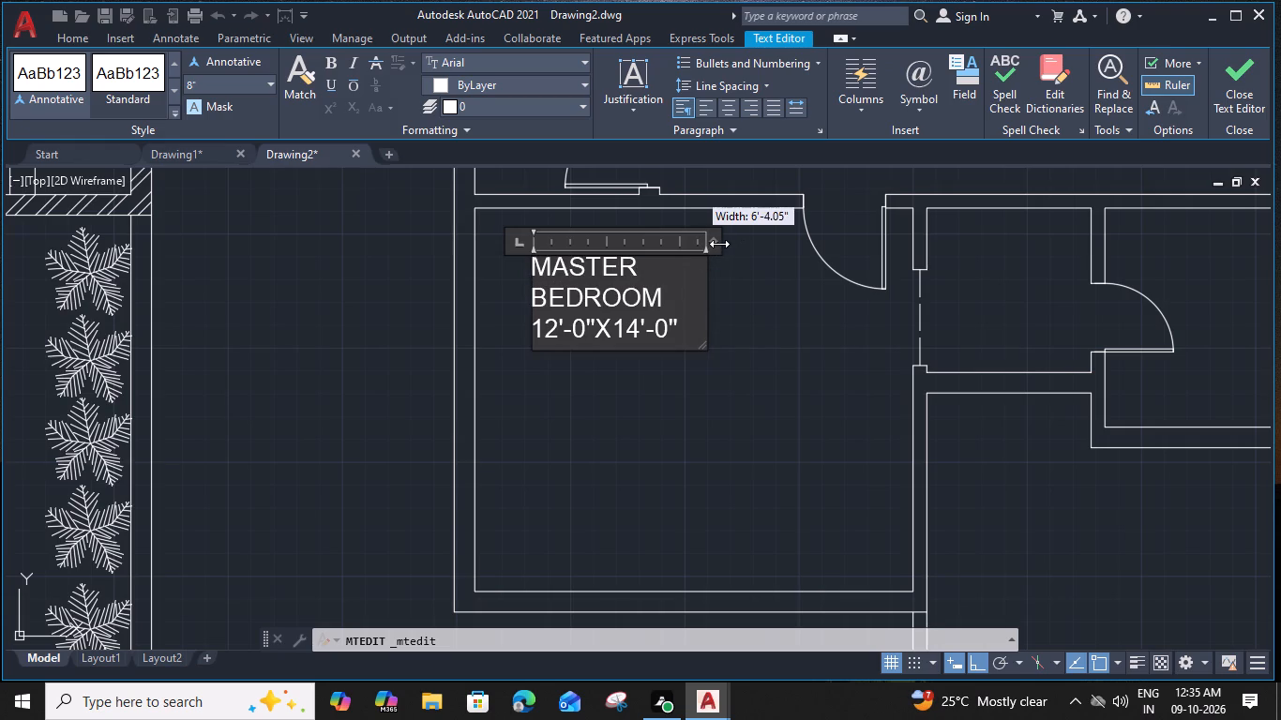
pyautogui.moveTo(719, 244); pyautogui.dragTo(799, 245)
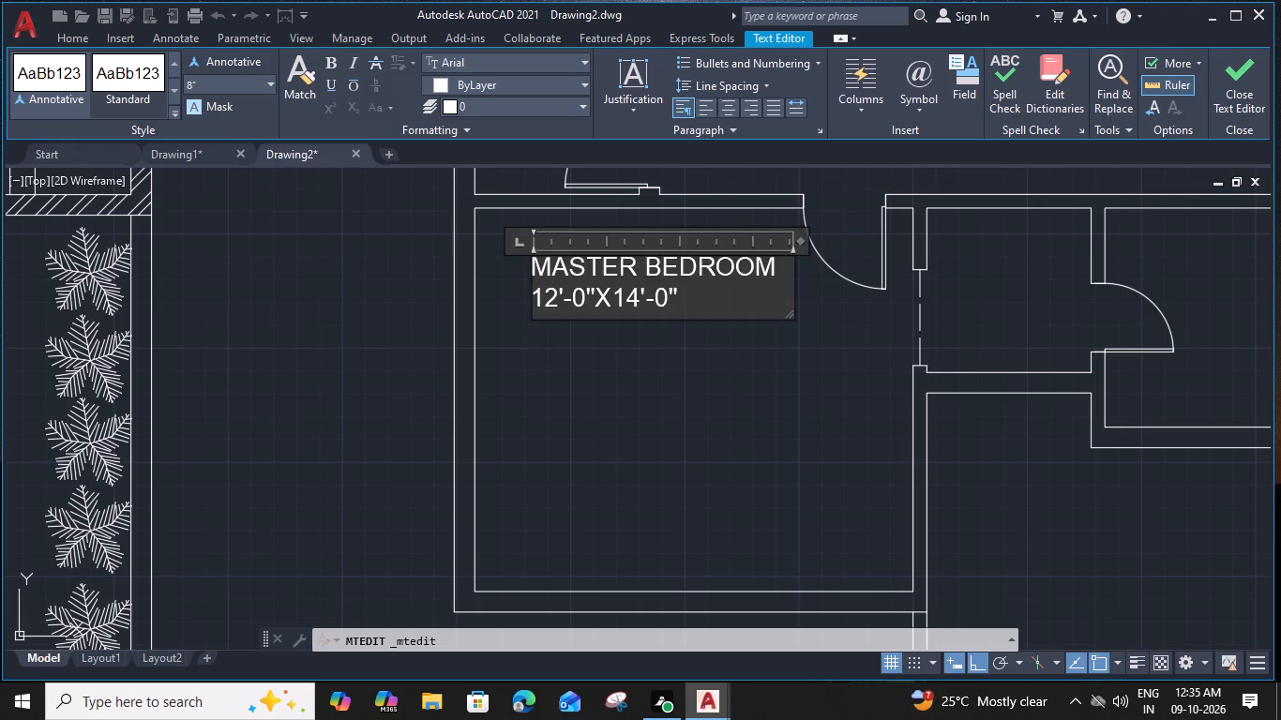
pyautogui.click(631, 406)
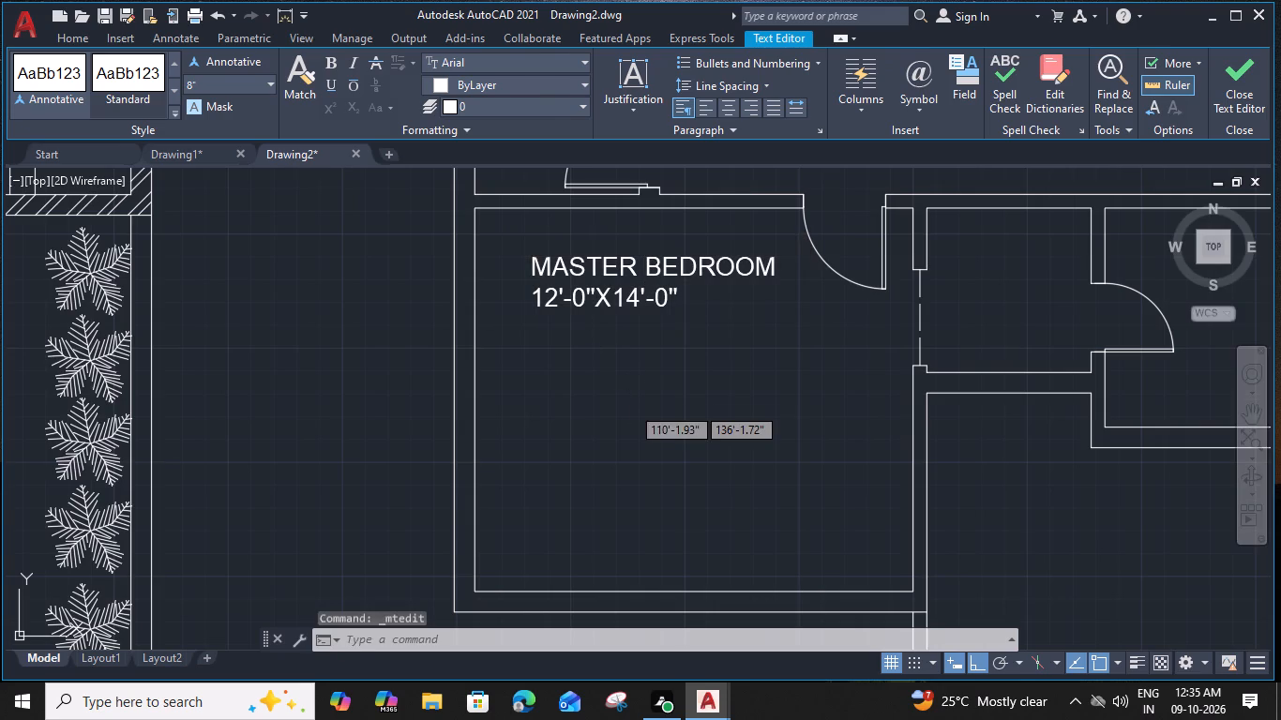
# Measure the width and length of the second plan's master bedroom.
pyautogui.write('MEA')
pyautogui.press('space')
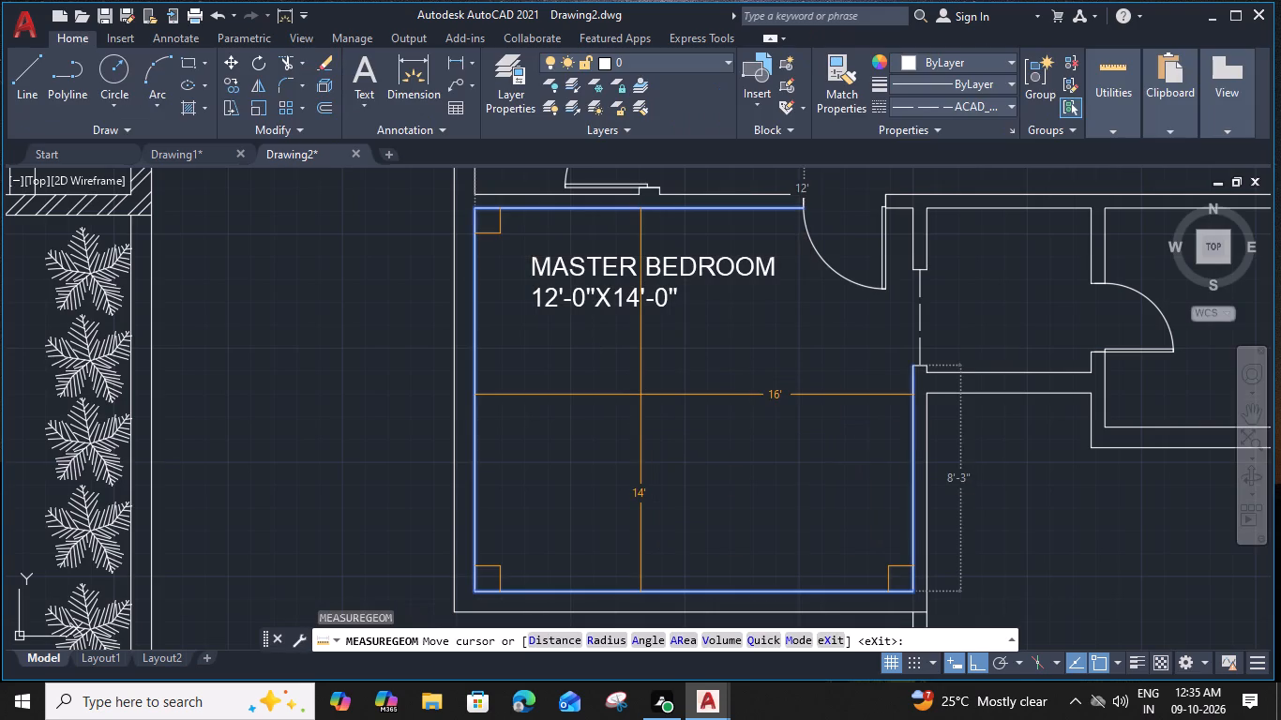
pyautogui.press('Escape')
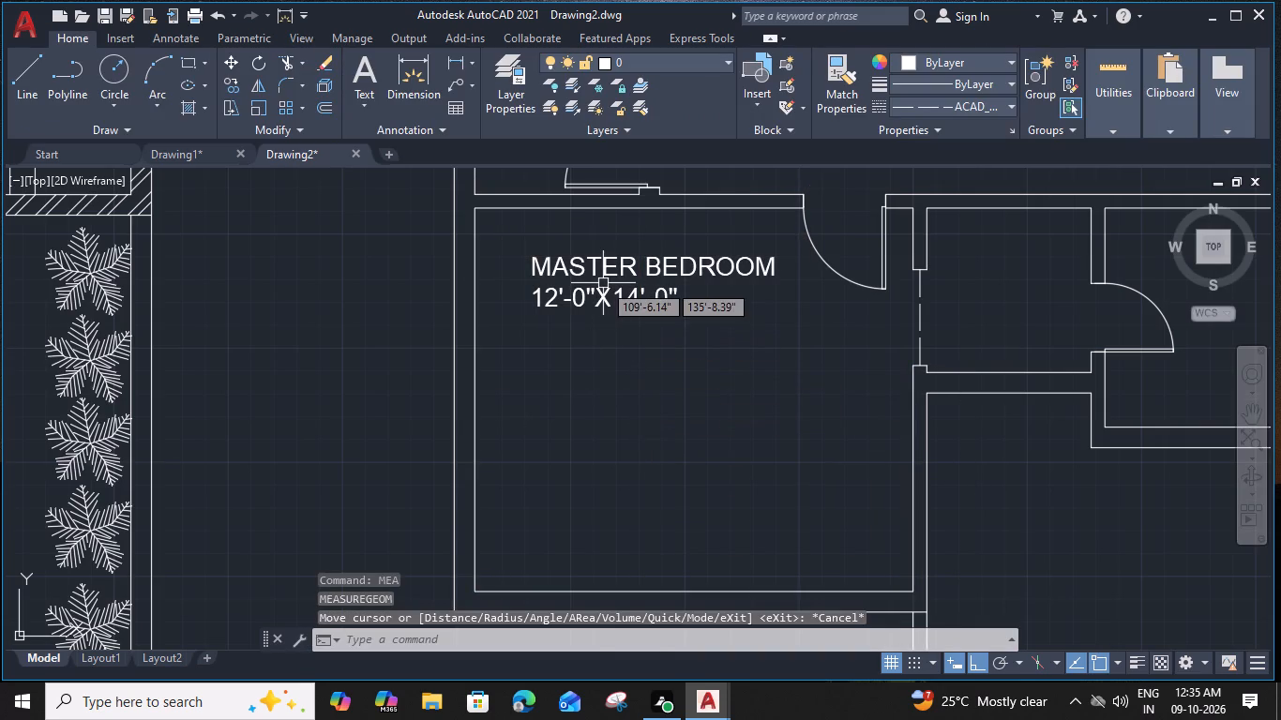
# Change the master bedroom label's size line to 16'-0"X14'-0", indent it beneath the room name, and narrow the text frame to fit.
pyautogui.doubleClick(603, 283)
pyautogui.click(583, 318)
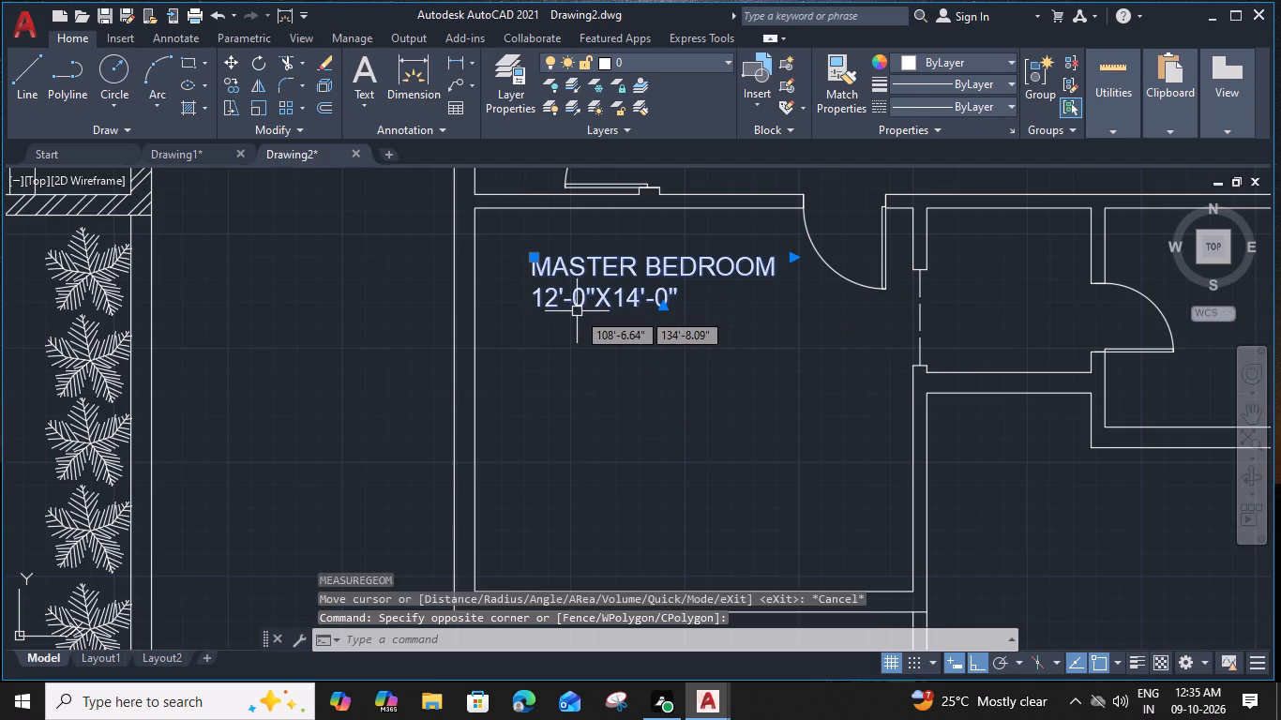
pyautogui.doubleClick(577, 292)
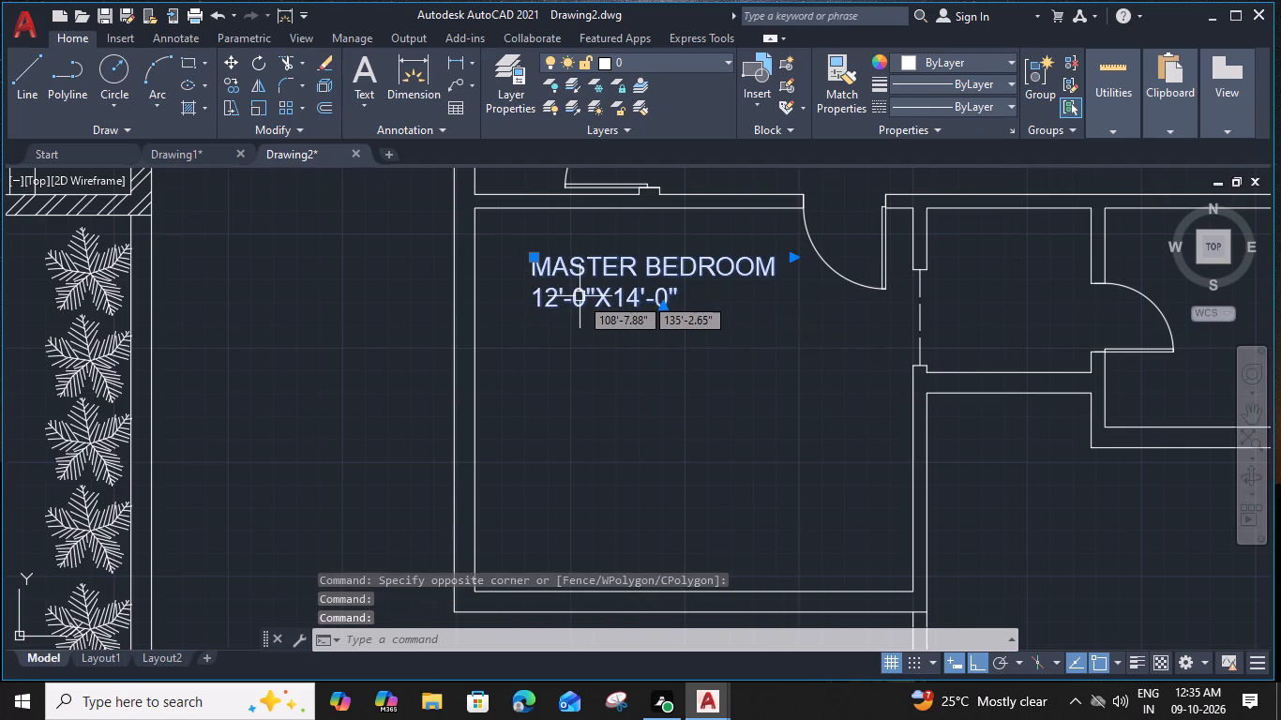
pyautogui.doubleClick(579, 295)
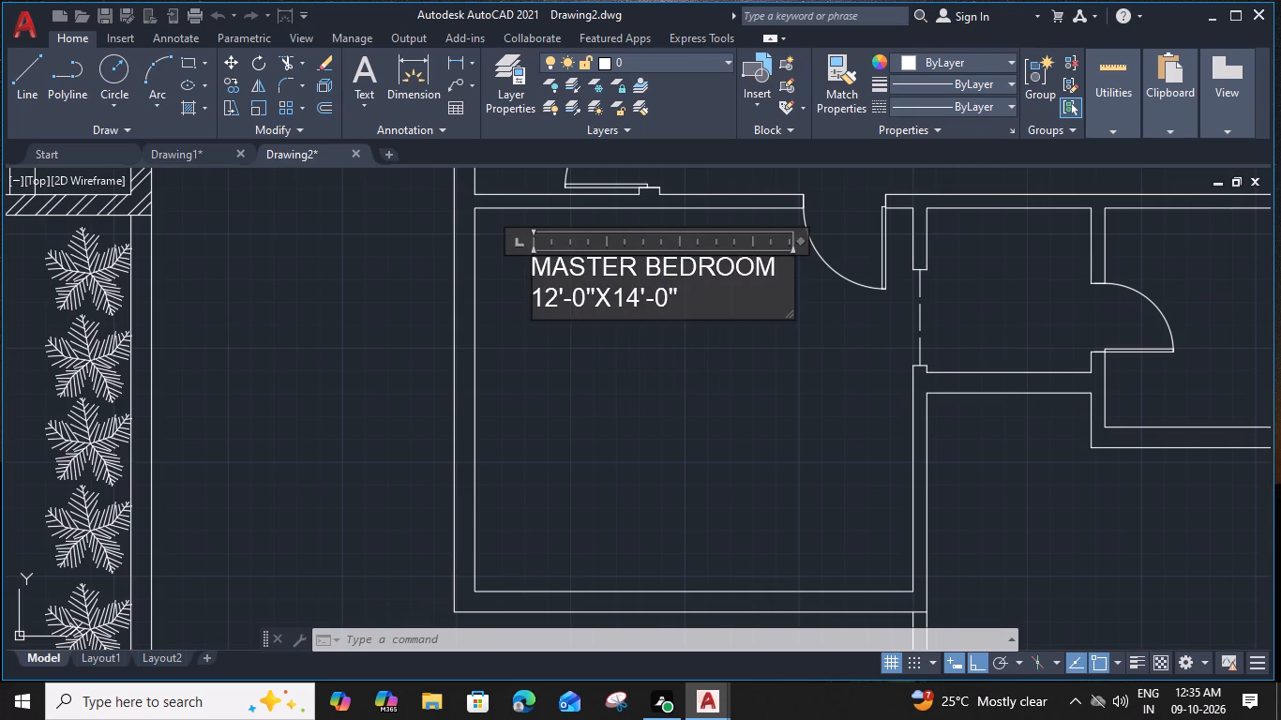
pyautogui.click(556, 303)
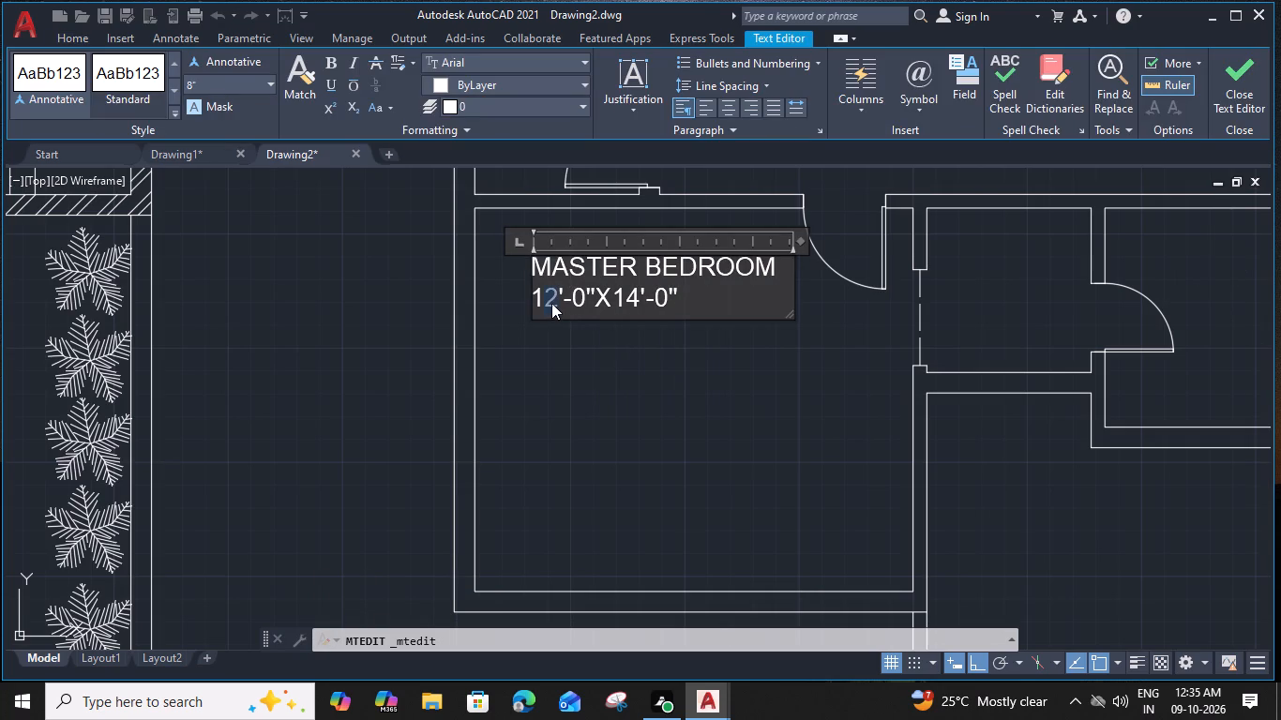
pyautogui.press('6')
pyautogui.click(536, 295)
pyautogui.press('space')
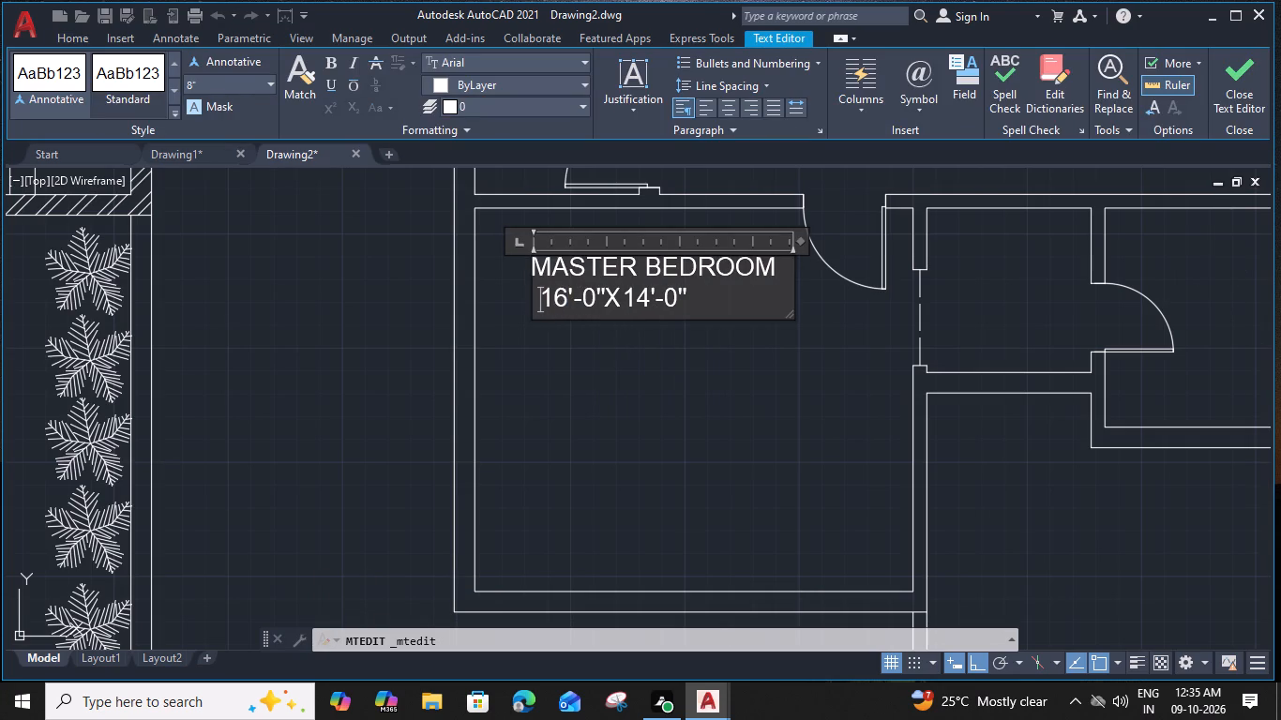
pyautogui.press('space')
pyautogui.press('space')
pyautogui.press('space')
pyautogui.press('space')
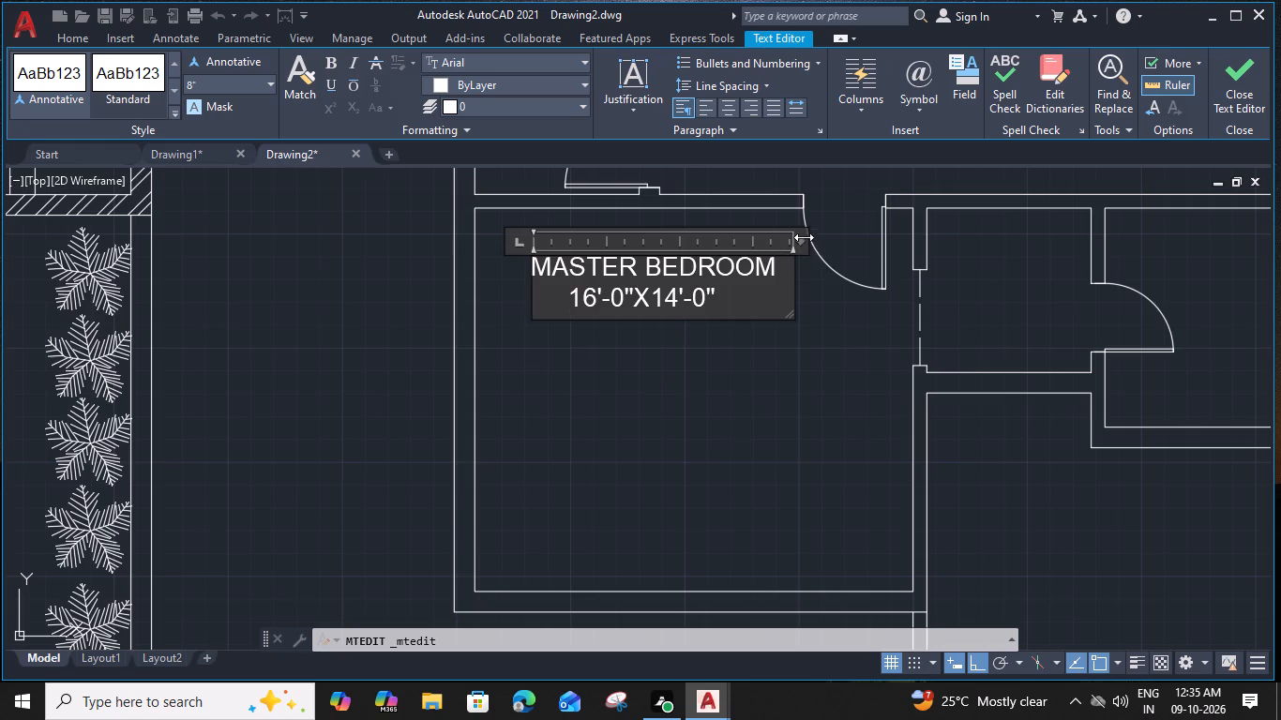
pyautogui.moveTo(804, 245); pyautogui.dragTo(789, 243)
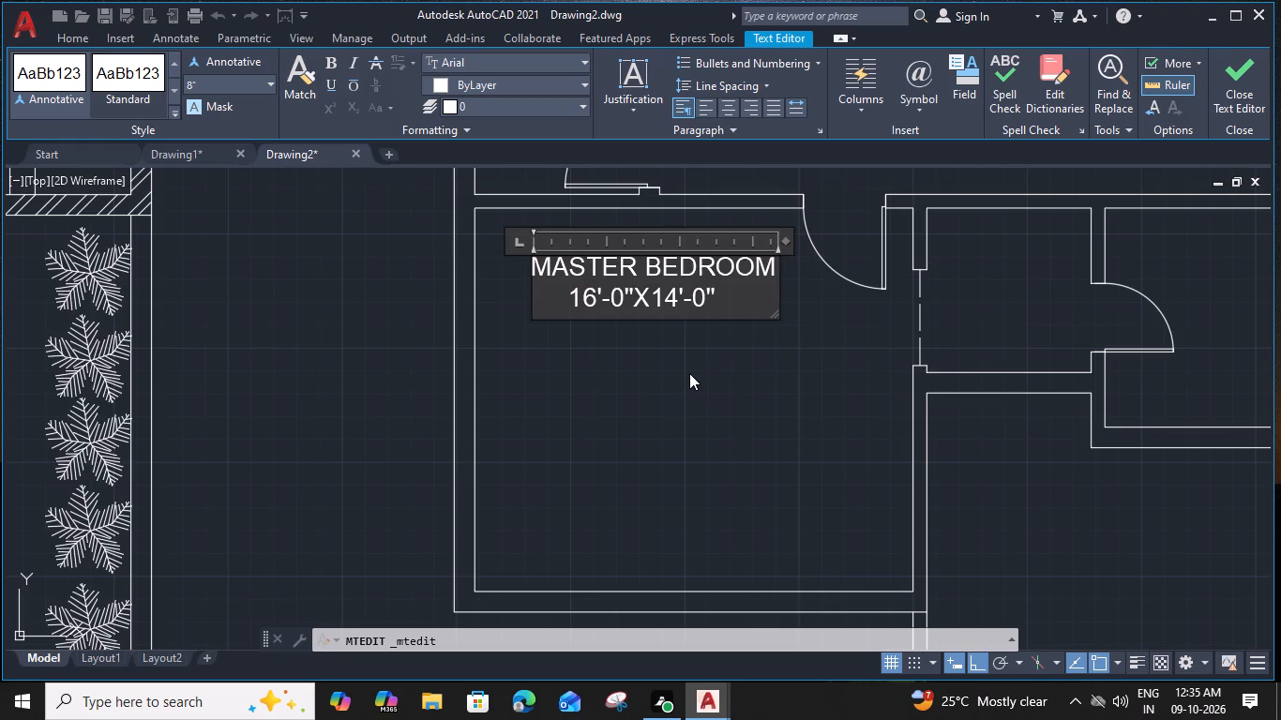
pyautogui.click(689, 373)
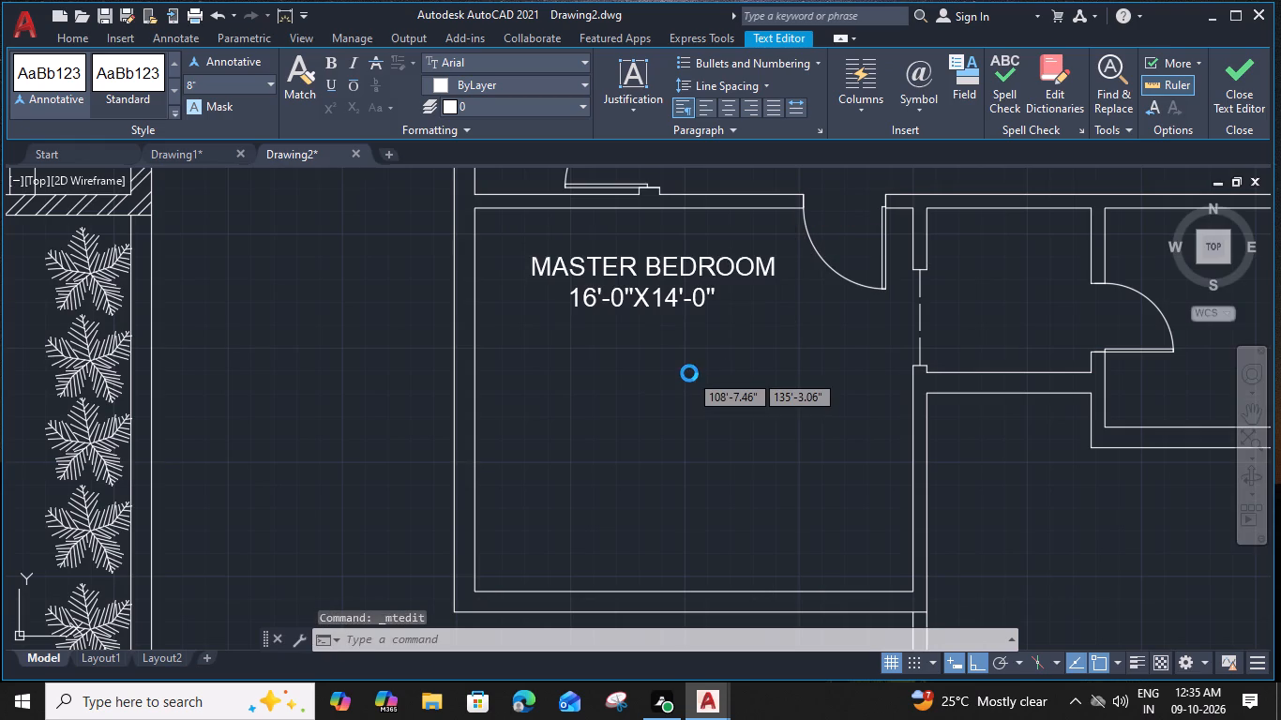
# Copy BEDROOM-2's bed into the second plan's master bedroom, with its headboard centred on the west wall.
pyautogui.scroll(-1, 689, 373)
pyautogui.moveTo(689, 373); pyautogui.dragTo(649, 471, button='middle')
pyautogui.moveTo(717, 266); pyautogui.dragTo(679, 458, button='middle')
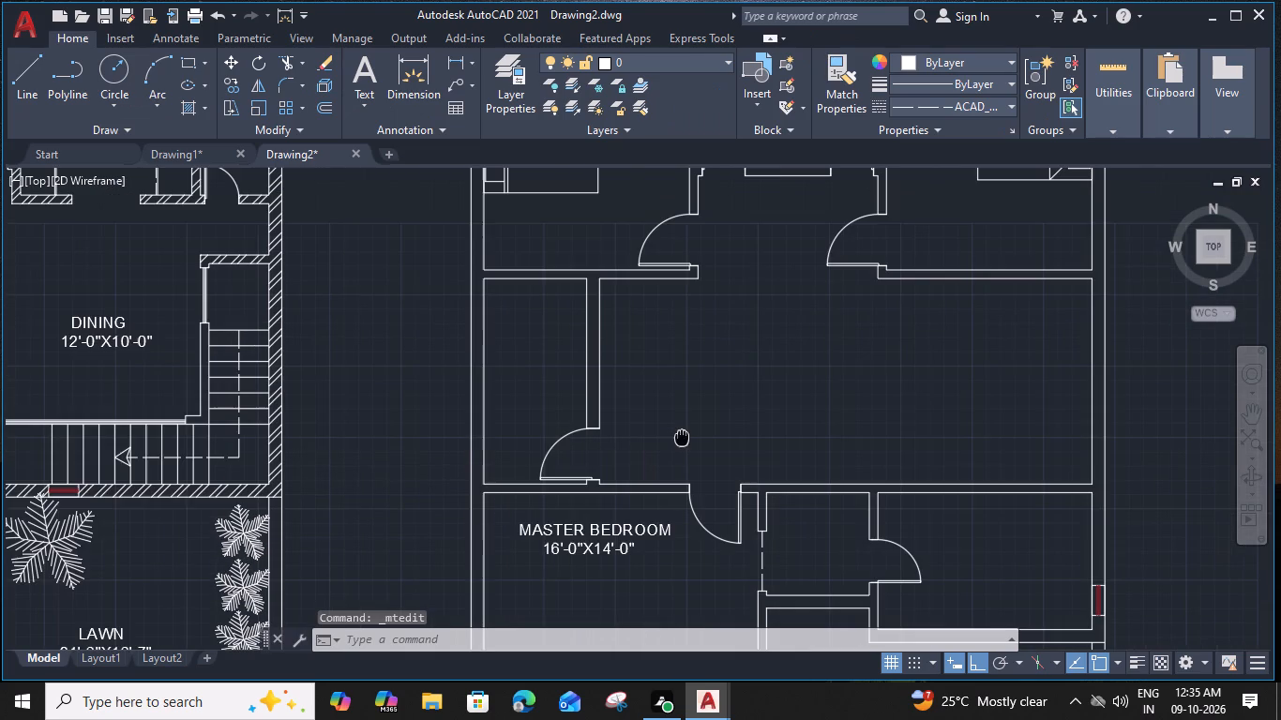
pyautogui.moveTo(679, 458); pyautogui.dragTo(674, 479, button='middle')
pyautogui.click(575, 283)
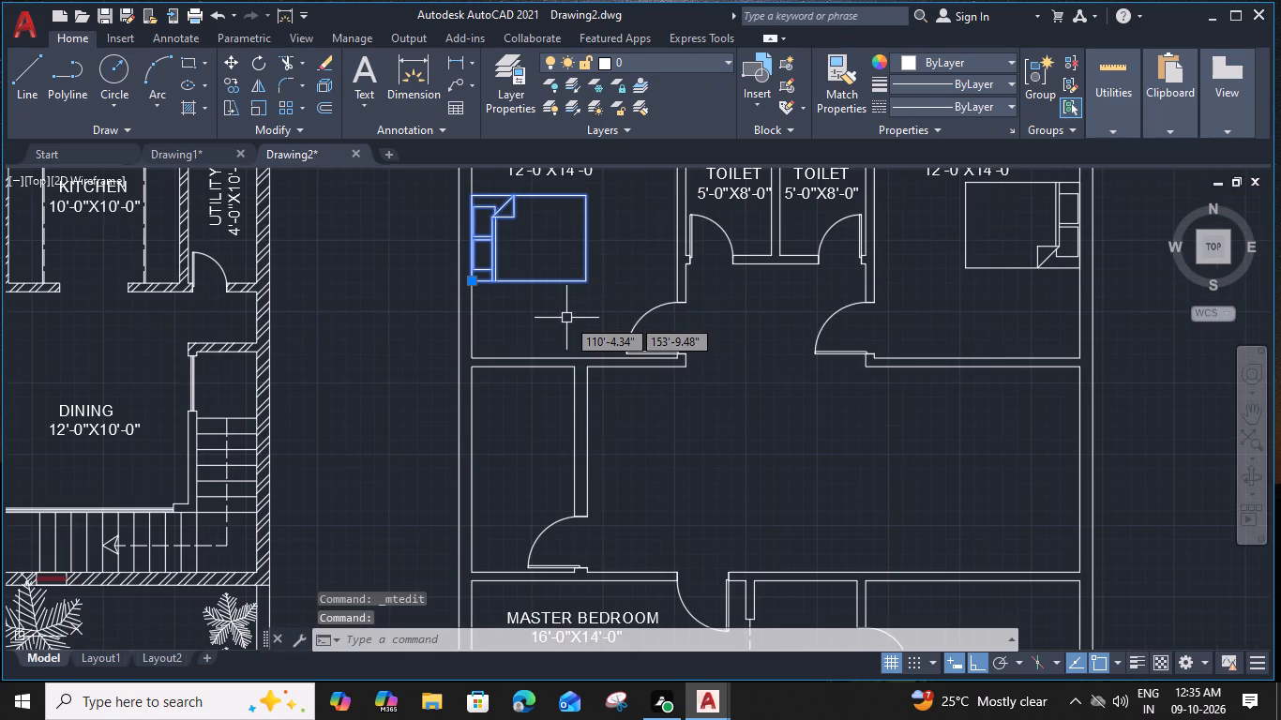
pyautogui.write('CO')
pyautogui.press('space')
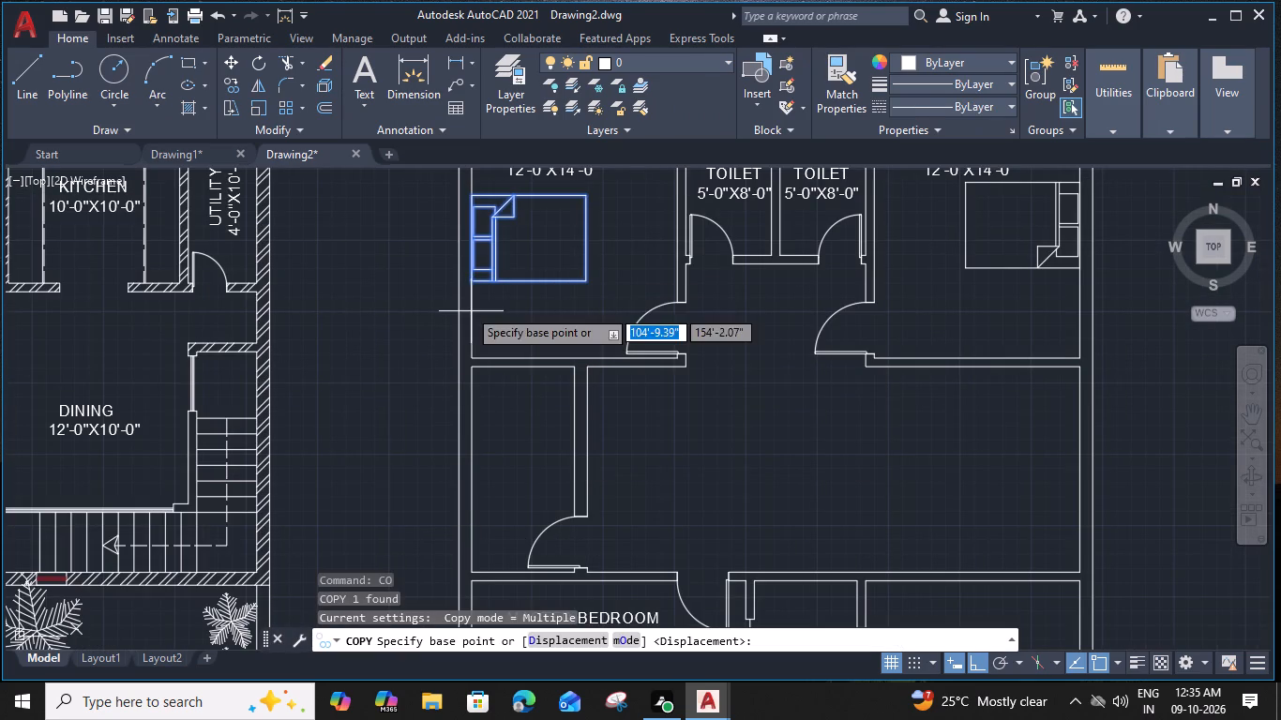
pyautogui.click(466, 240)
pyautogui.scroll(-2, 466, 240)
pyautogui.moveTo(471, 429); pyautogui.dragTo(469, 431, button='middle')
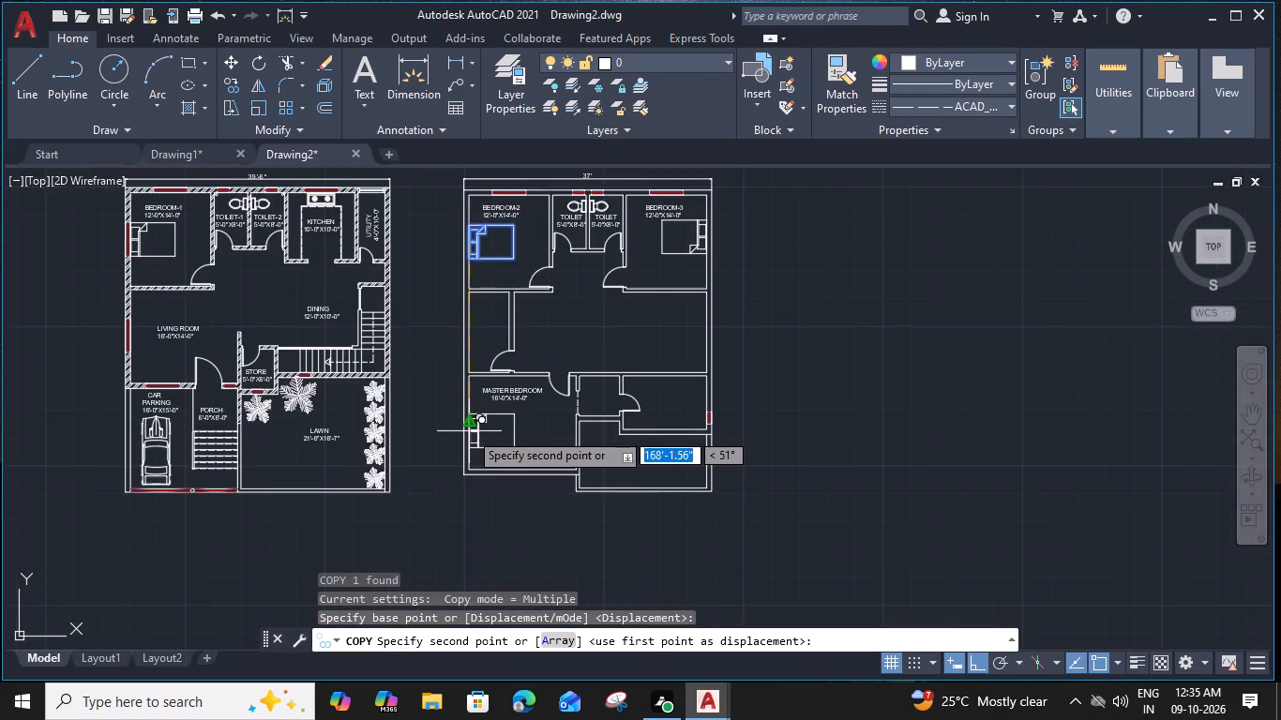
pyautogui.moveTo(469, 431); pyautogui.dragTo(479, 315, button='middle')
pyautogui.scroll(4, 479, 314)
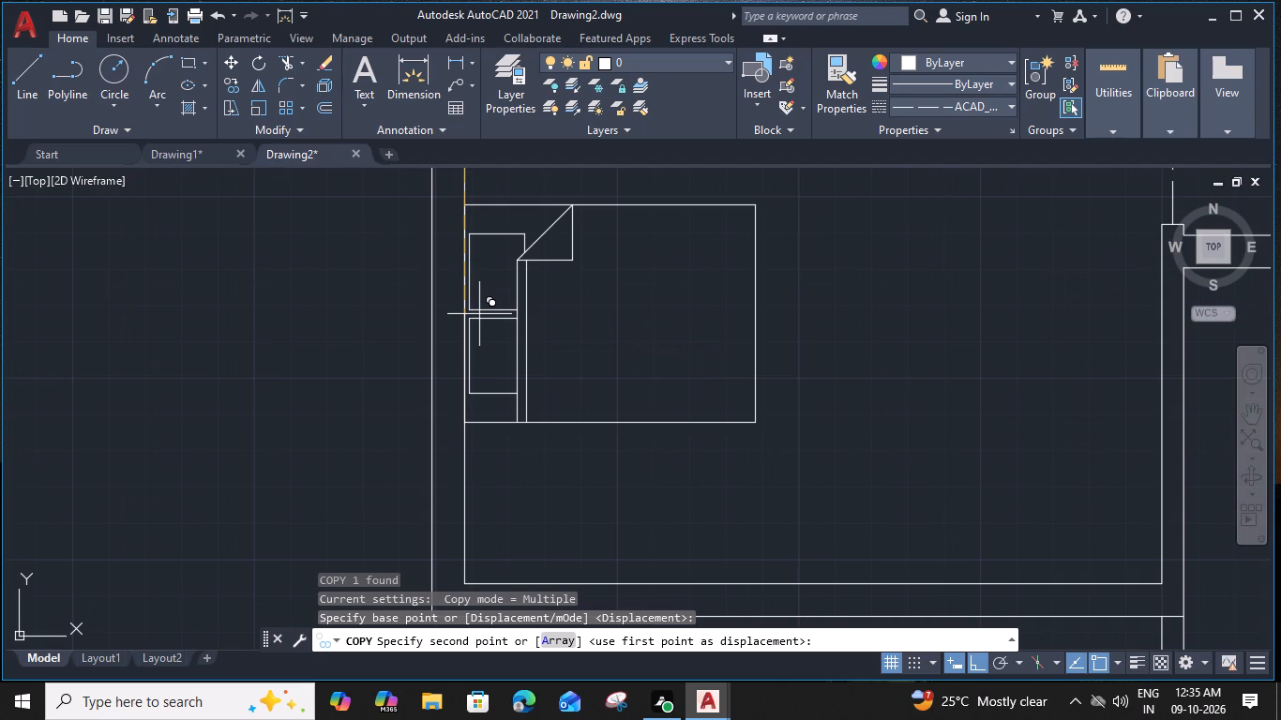
pyautogui.scroll(-2, 465, 323)
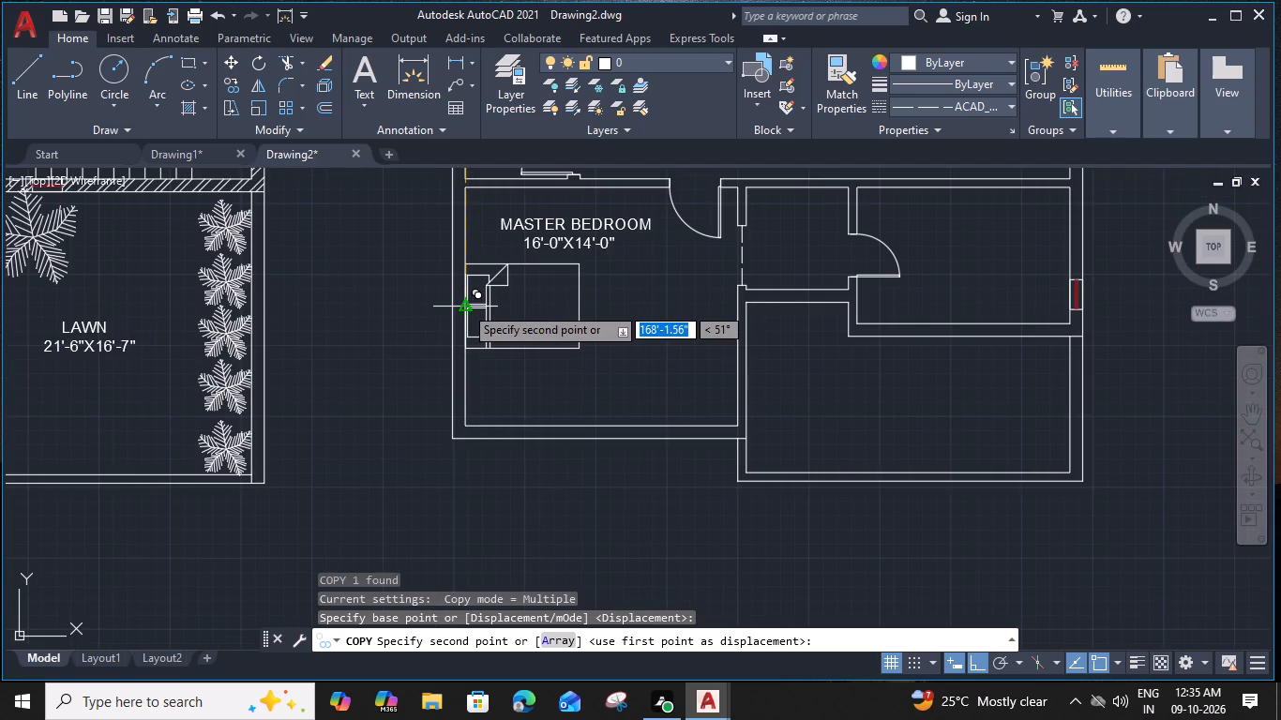
pyautogui.click(464, 306)
pyautogui.press('Escape')
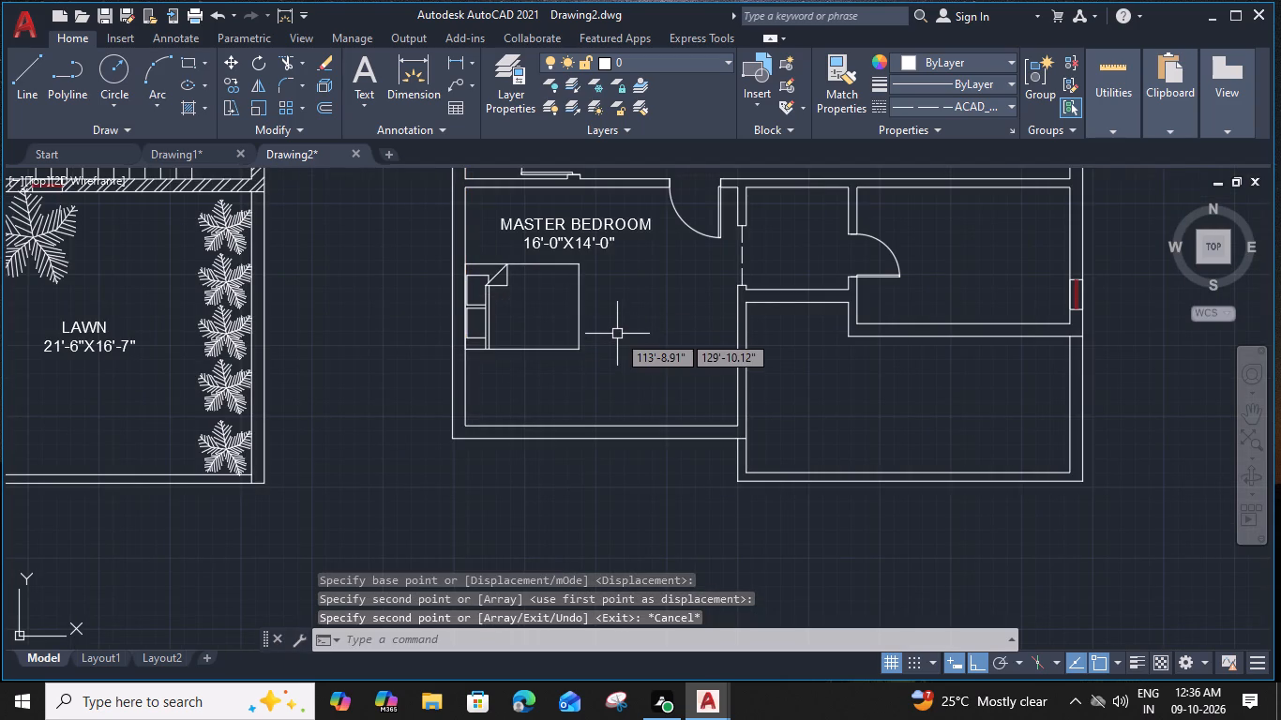
pyautogui.moveTo(675, 322); pyautogui.dragTo(527, 334, button='middle')
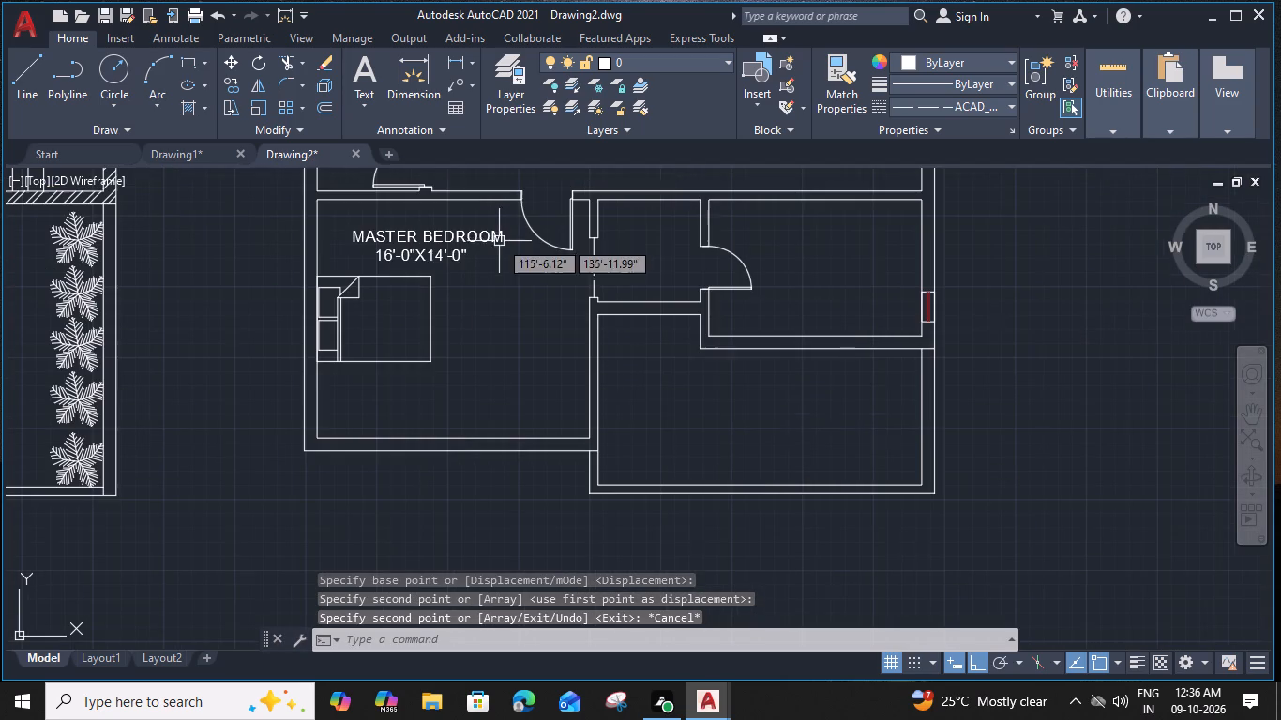
# Copy the MASTER BEDROOM label horizontally into the small room directly east of the second plan's master bedroom.
pyautogui.click(499, 237)
pyautogui.write('CO')
pyautogui.press('space')
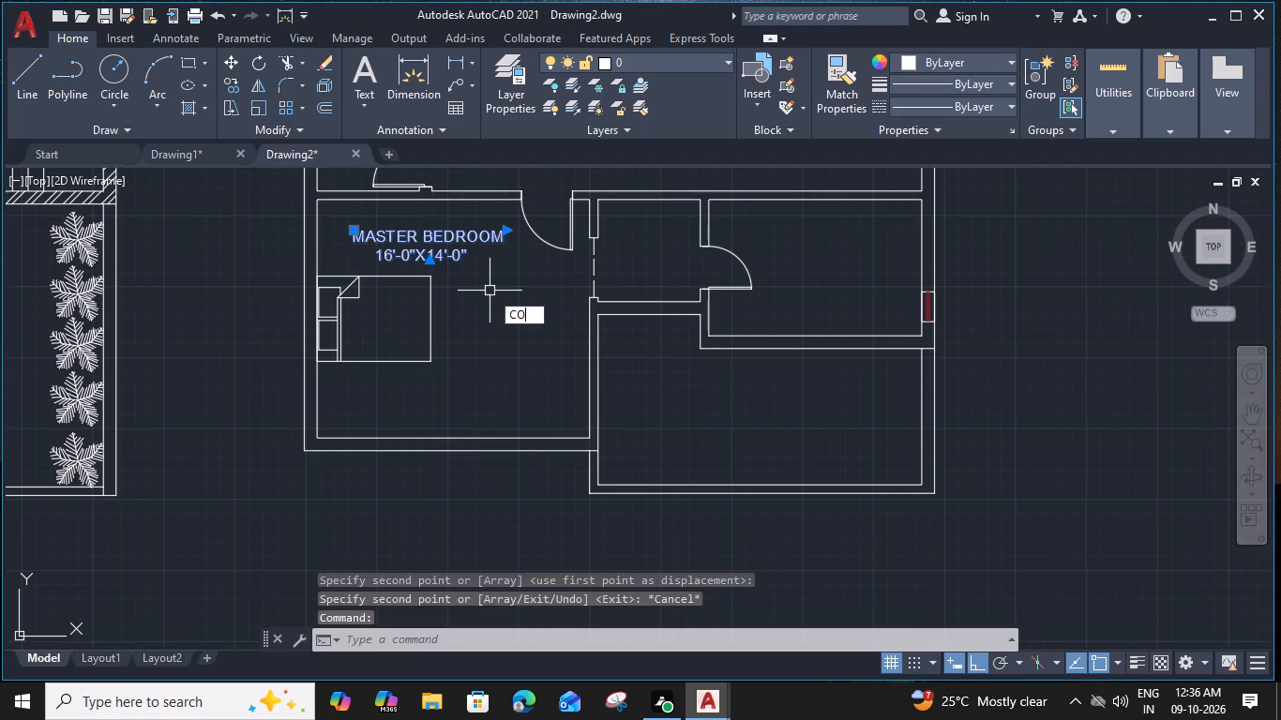
pyautogui.click(500, 232)
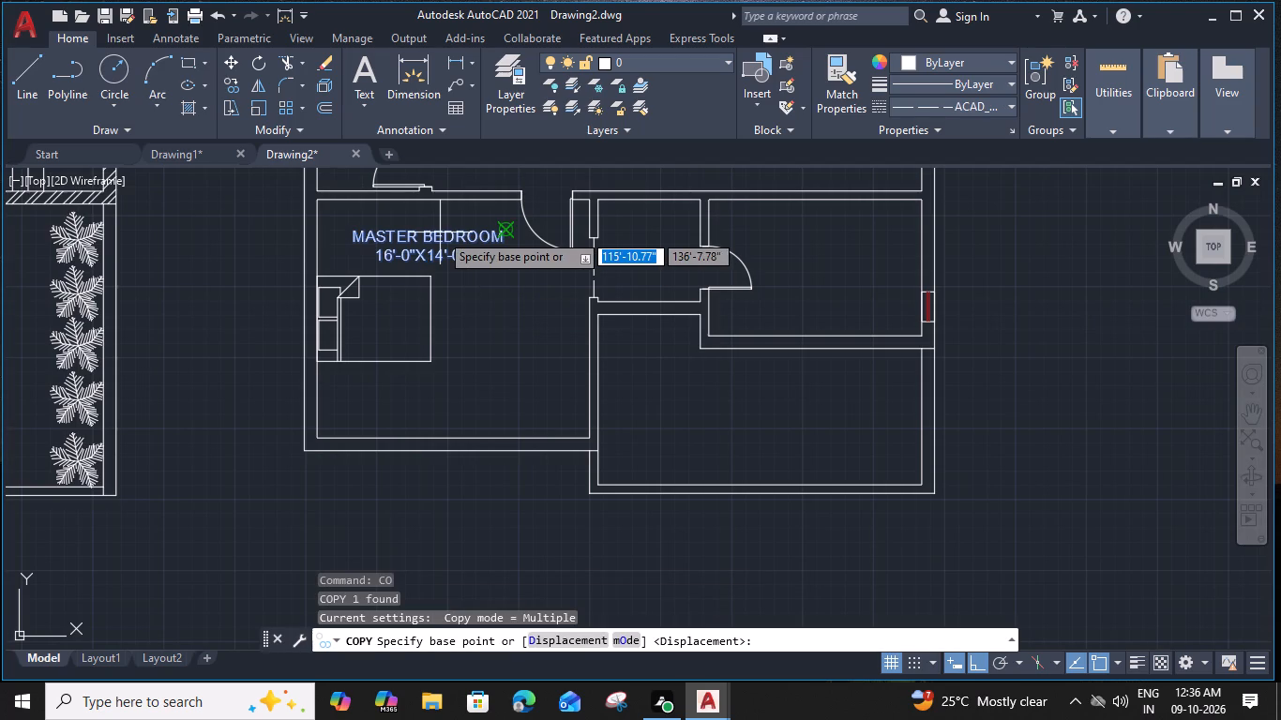
pyautogui.click(765, 234)
pyautogui.press('Escape')
# Change the copied label's room name to DRESS, left-align the size line beneath it, and narrow the text frame.
pyautogui.doubleClick(655, 238)
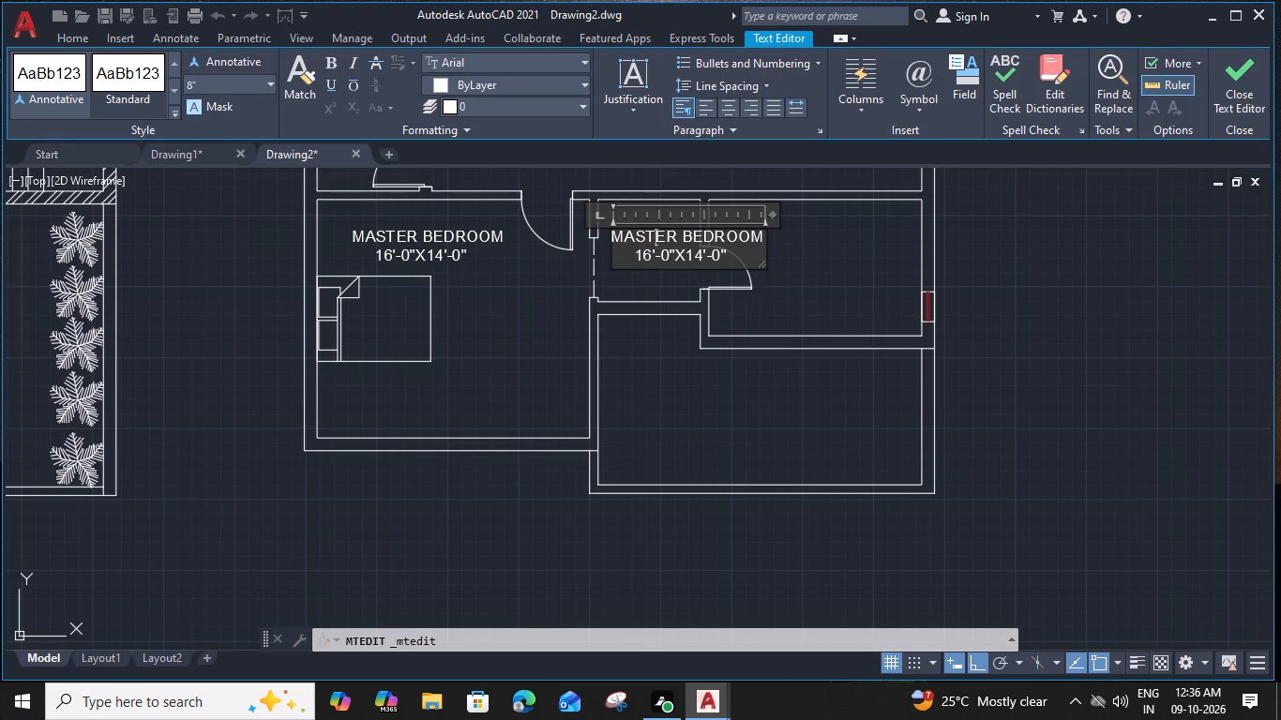
pyautogui.moveTo(761, 235); pyautogui.dragTo(595, 238)
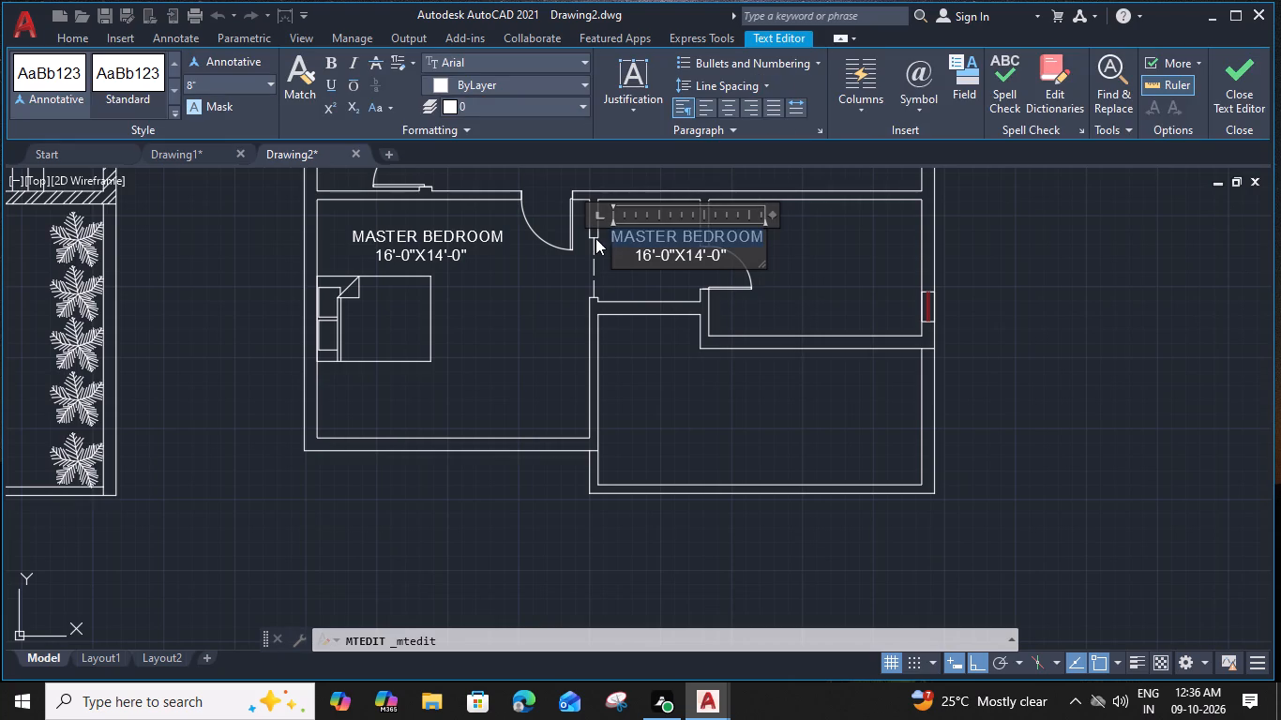
pyautogui.write('DRESS')
pyautogui.click(638, 254)
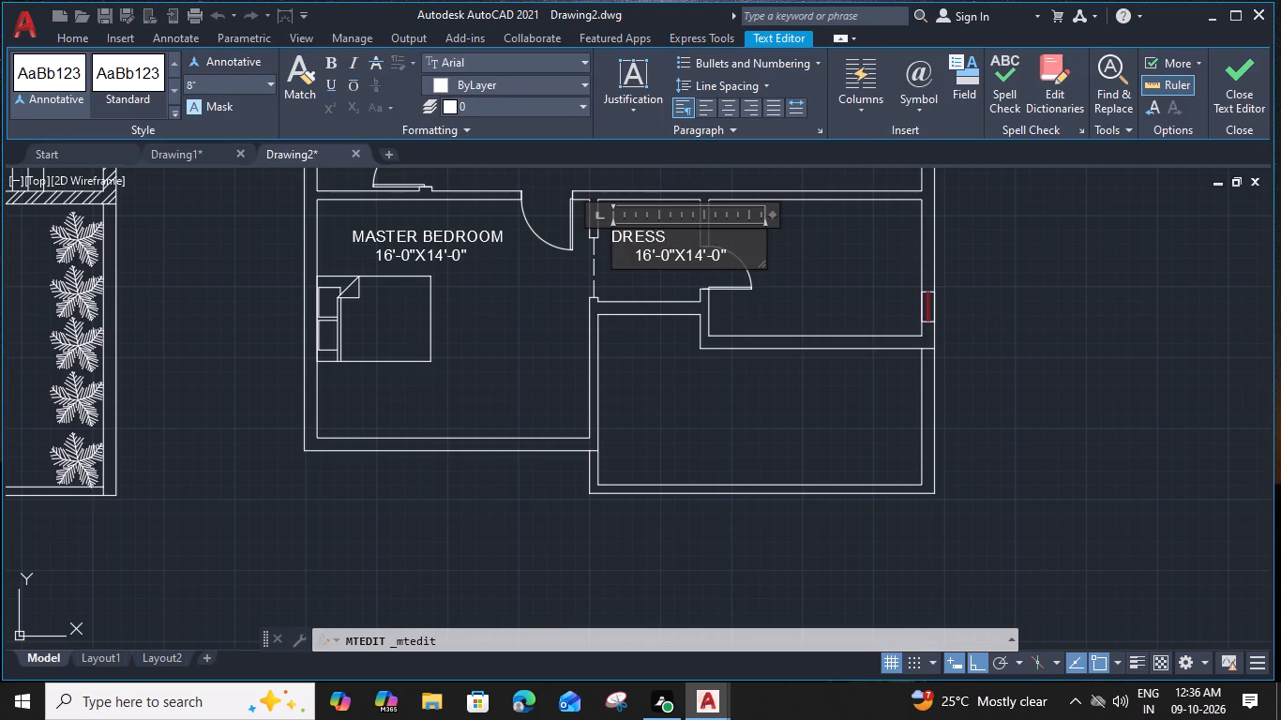
pyautogui.press('BackSpace')
pyautogui.press('BackSpace')
pyautogui.press('BackSpace')
pyautogui.press('BackSpace')
pyautogui.press('BackSpace')
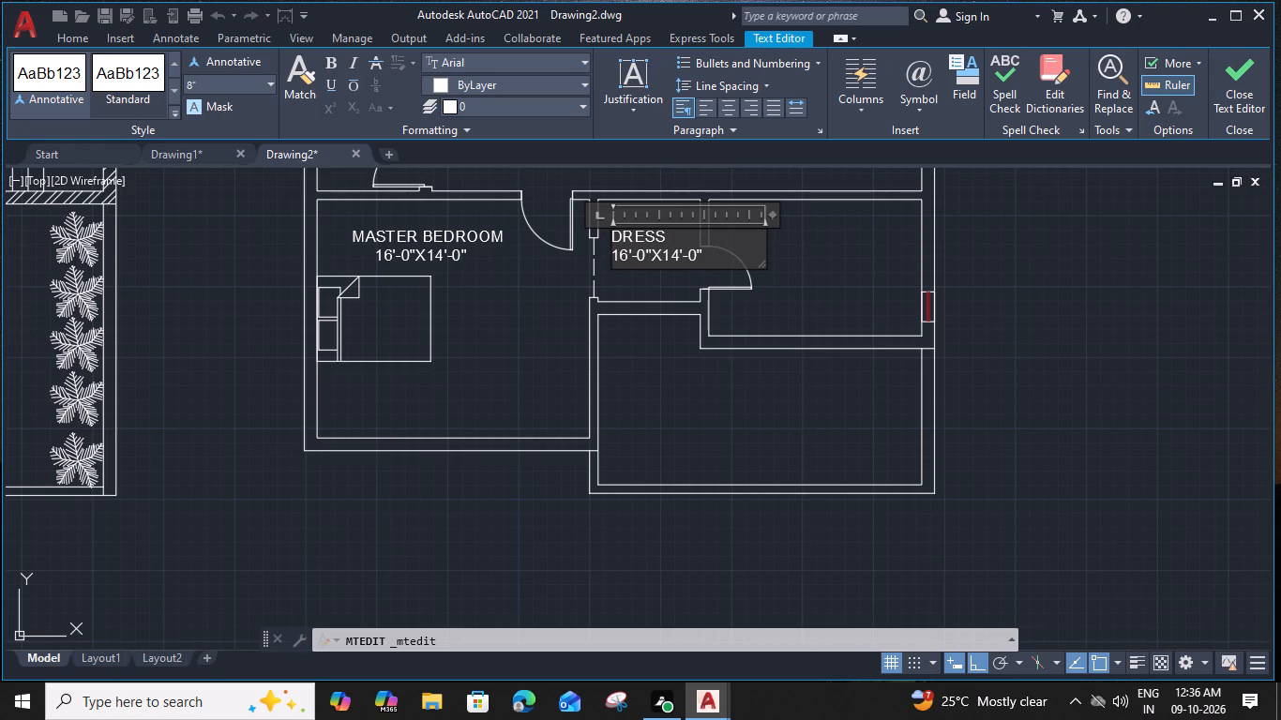
pyautogui.press('BackSpace')
pyautogui.press('space')
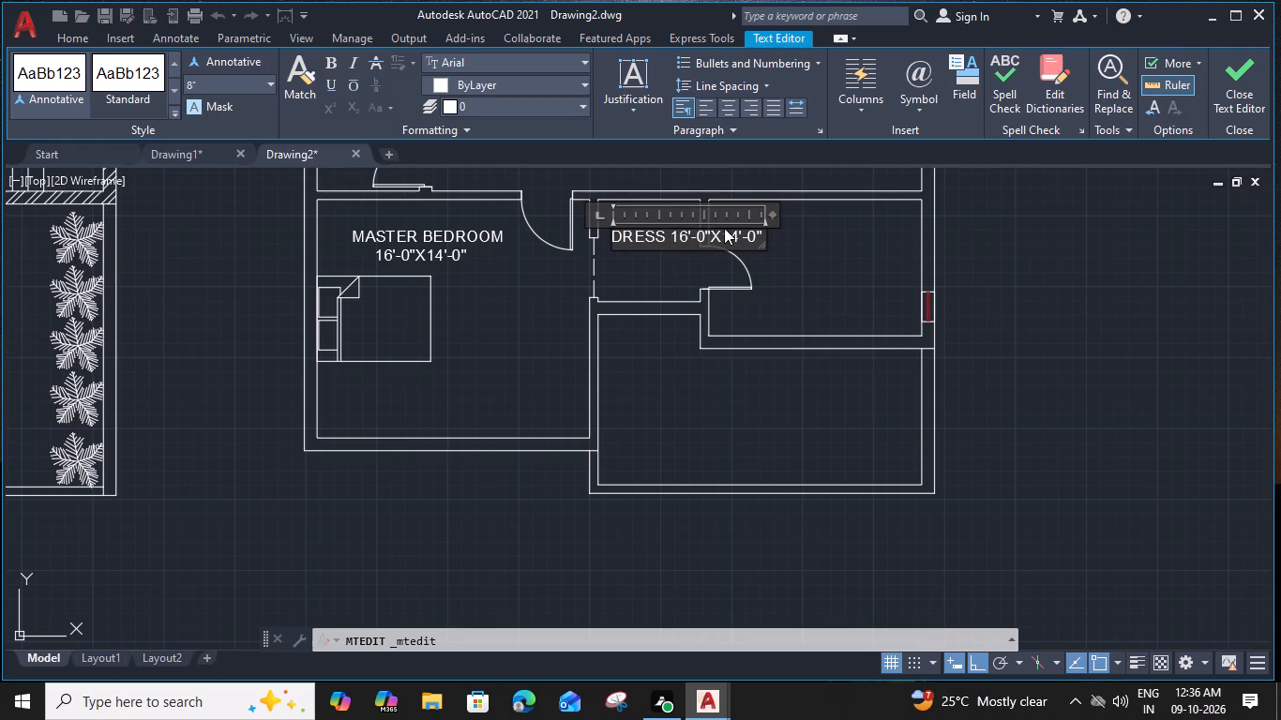
pyautogui.press('BackSpace')
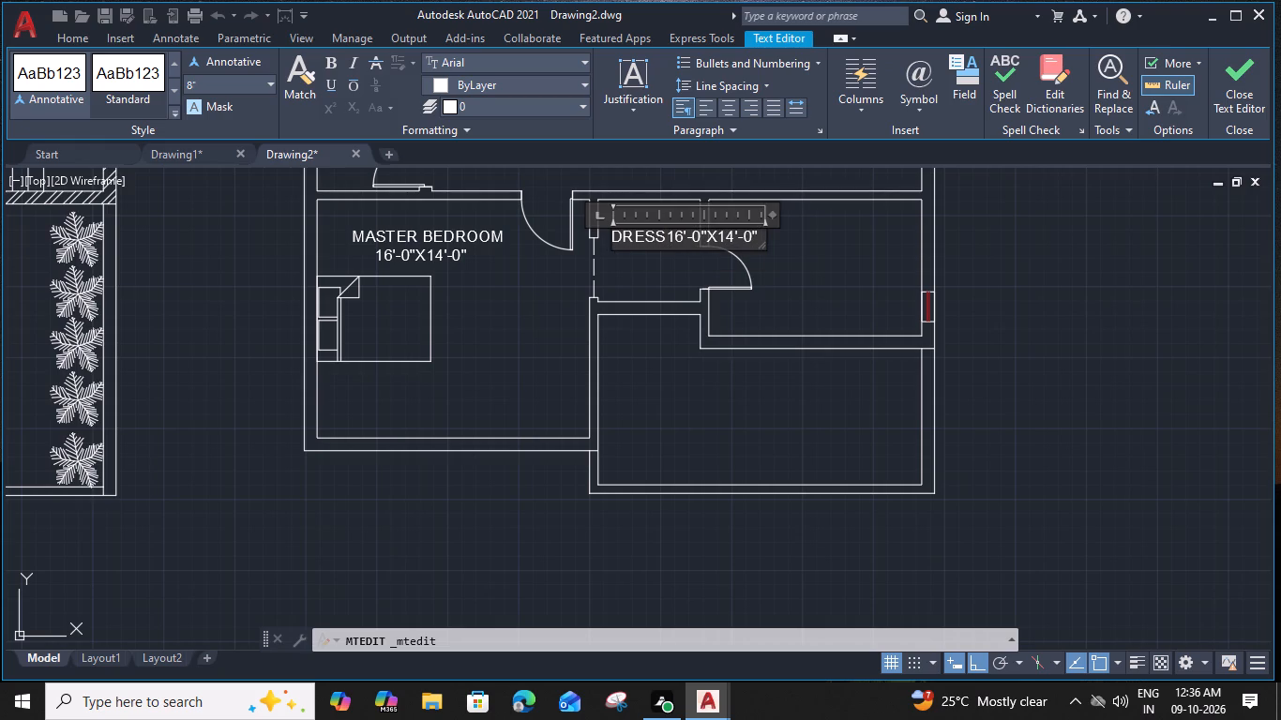
pyautogui.press('Return')
pyautogui.moveTo(768, 215); pyautogui.dragTo(698, 222)
pyautogui.click(669, 284)
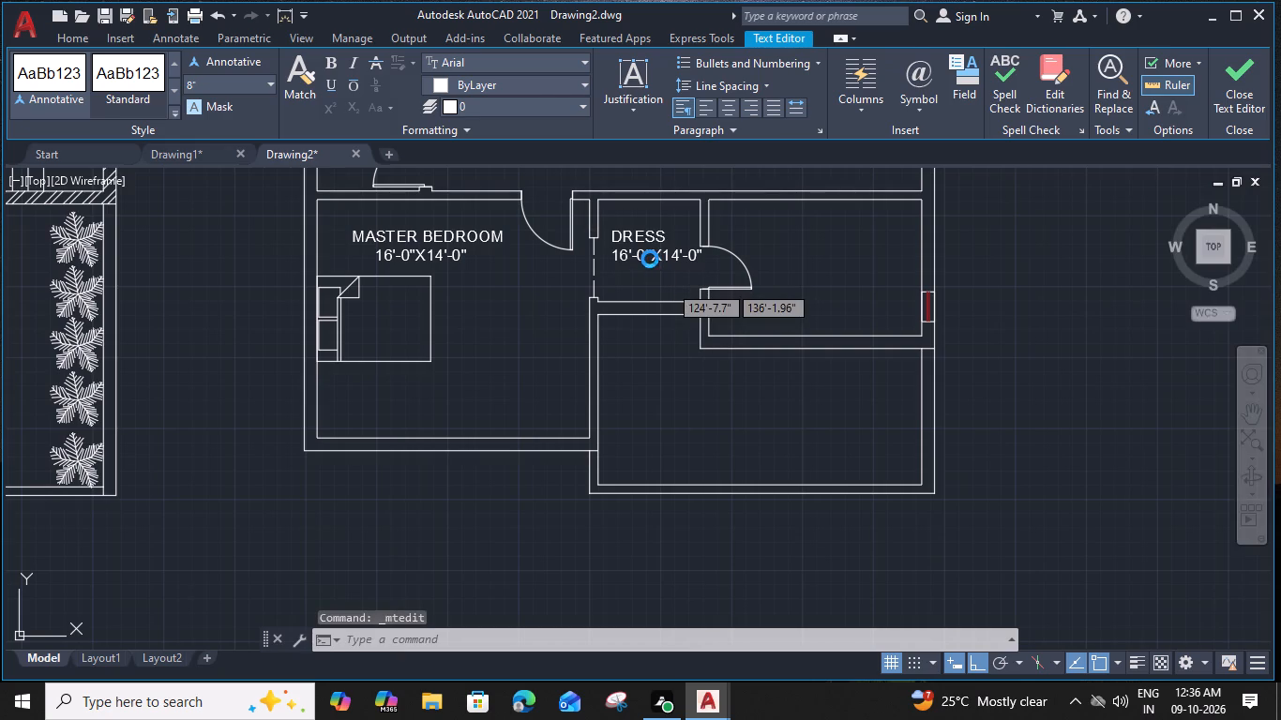
# Measure the width and length of the second plan's dressing room.
pyautogui.write('MEA')
pyautogui.press('space')
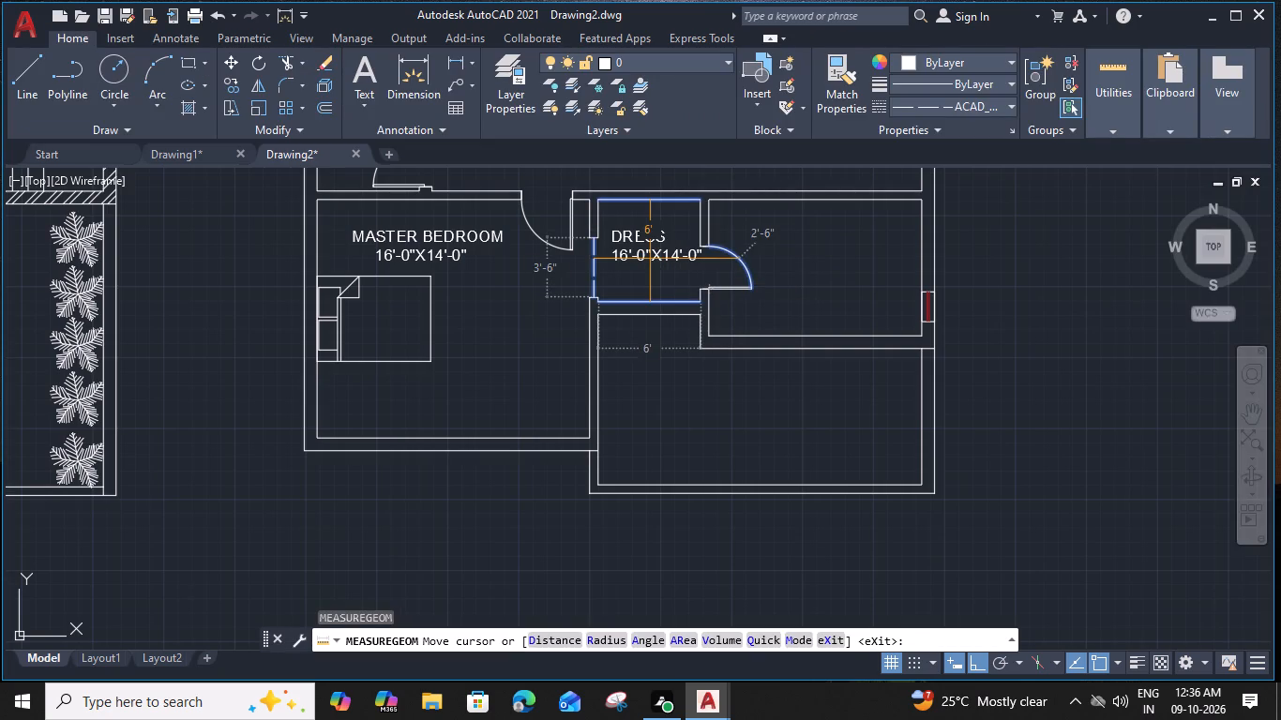
pyautogui.press('Escape')
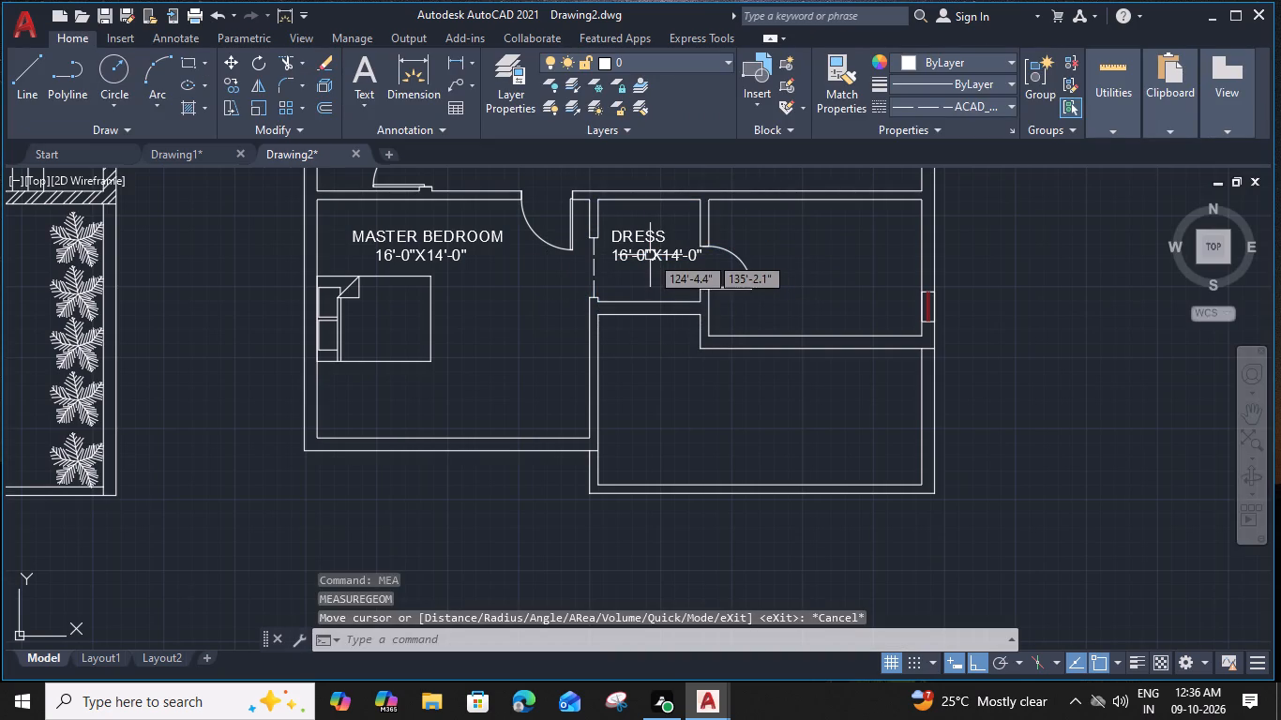
# Change the DRESS label's size line to 6'-0"X6'-0".
pyautogui.scroll(1, 650, 255)
pyautogui.doubleClick(651, 250)
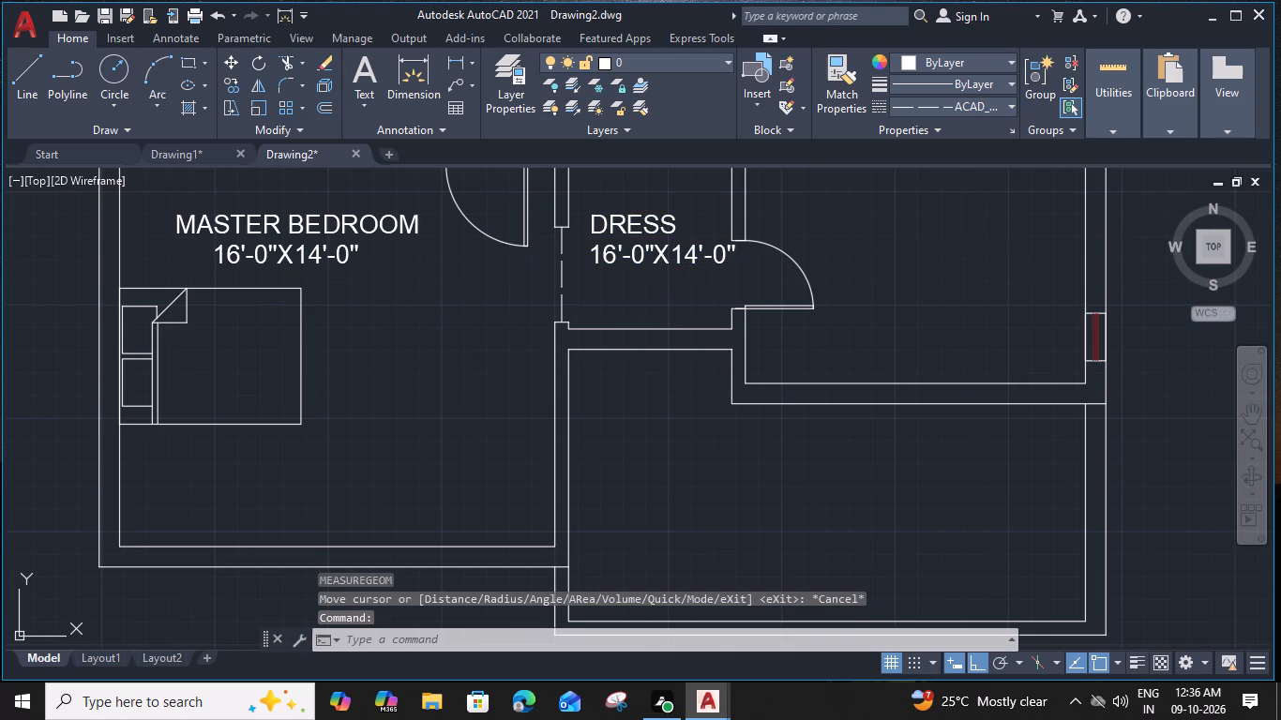
pyautogui.click(604, 265)
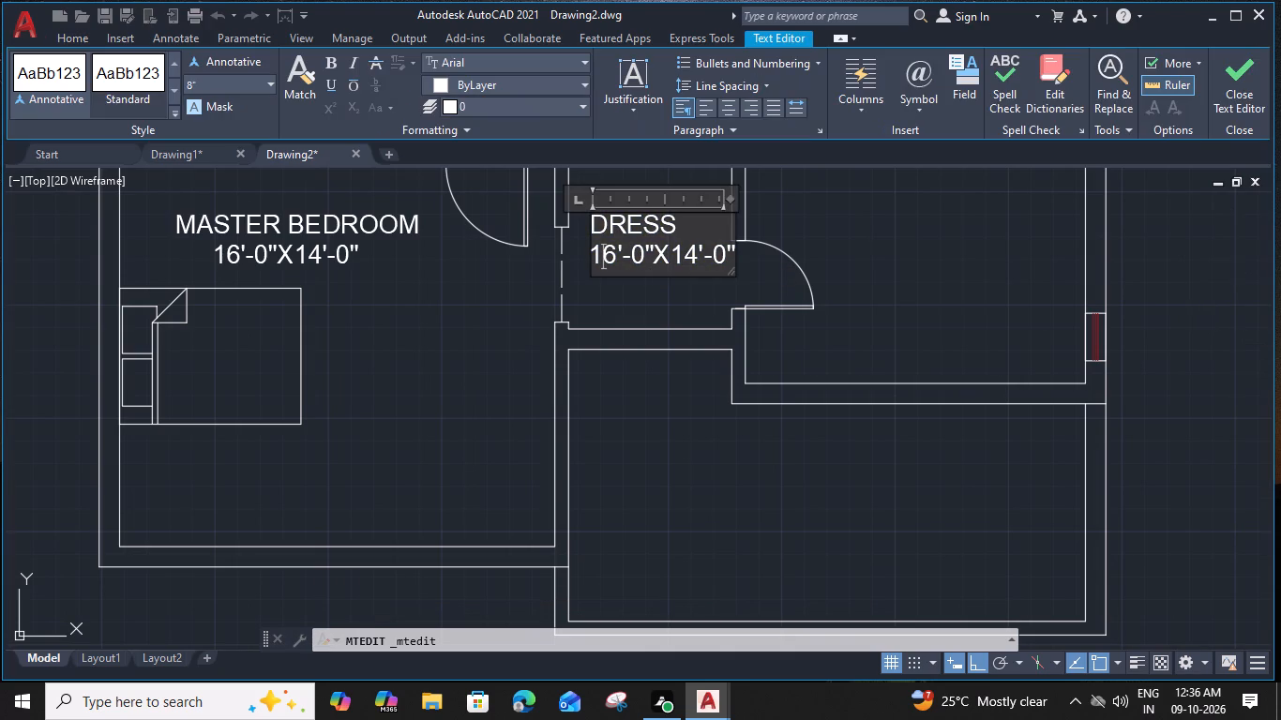
pyautogui.press('BackSpace')
pyautogui.click(681, 258)
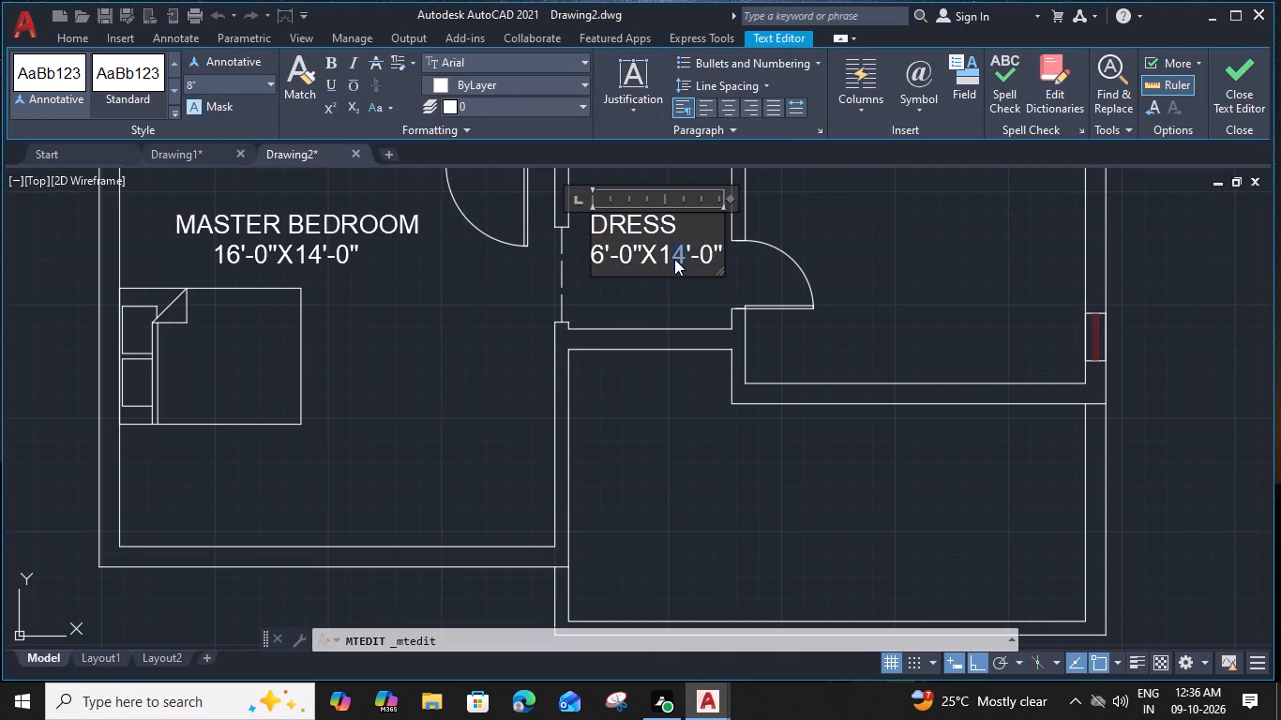
pyautogui.press('6')
pyautogui.click(668, 257)
pyautogui.press('BackSpace')
pyautogui.click(671, 292)
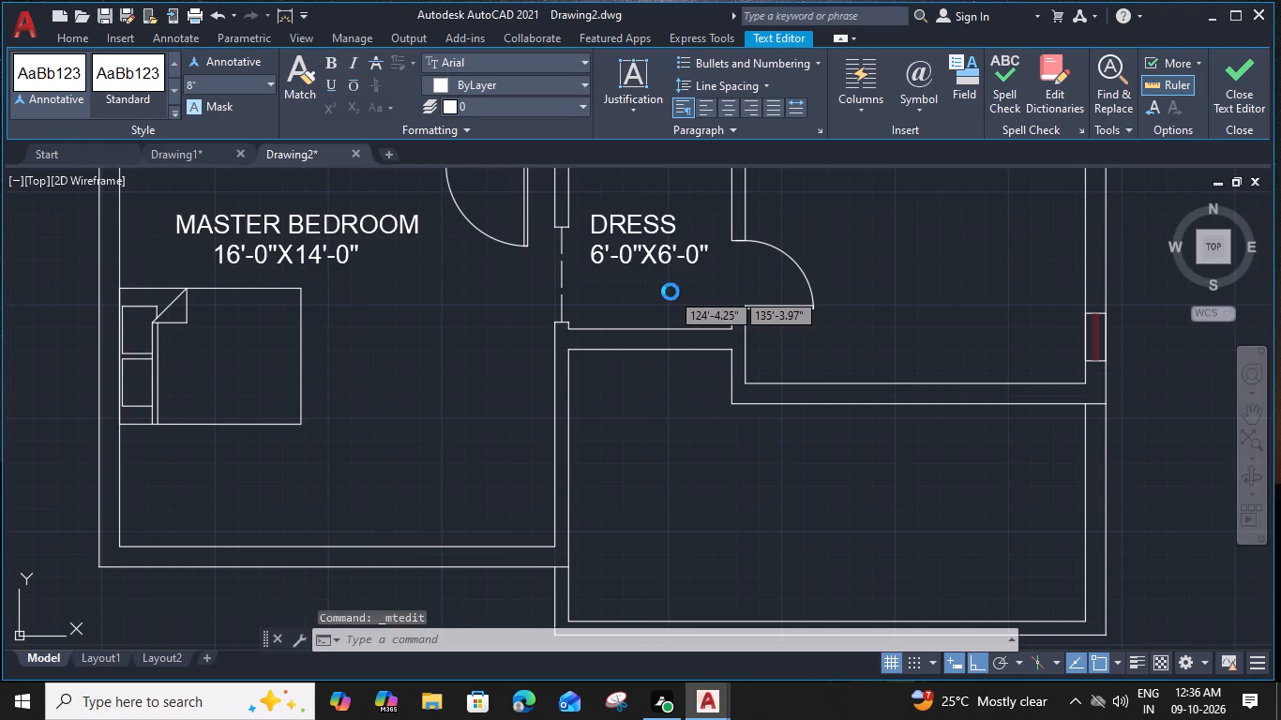
# Measure the width and length of the room directly east of the dressing room.
pyautogui.scroll(-2, 845, 276)
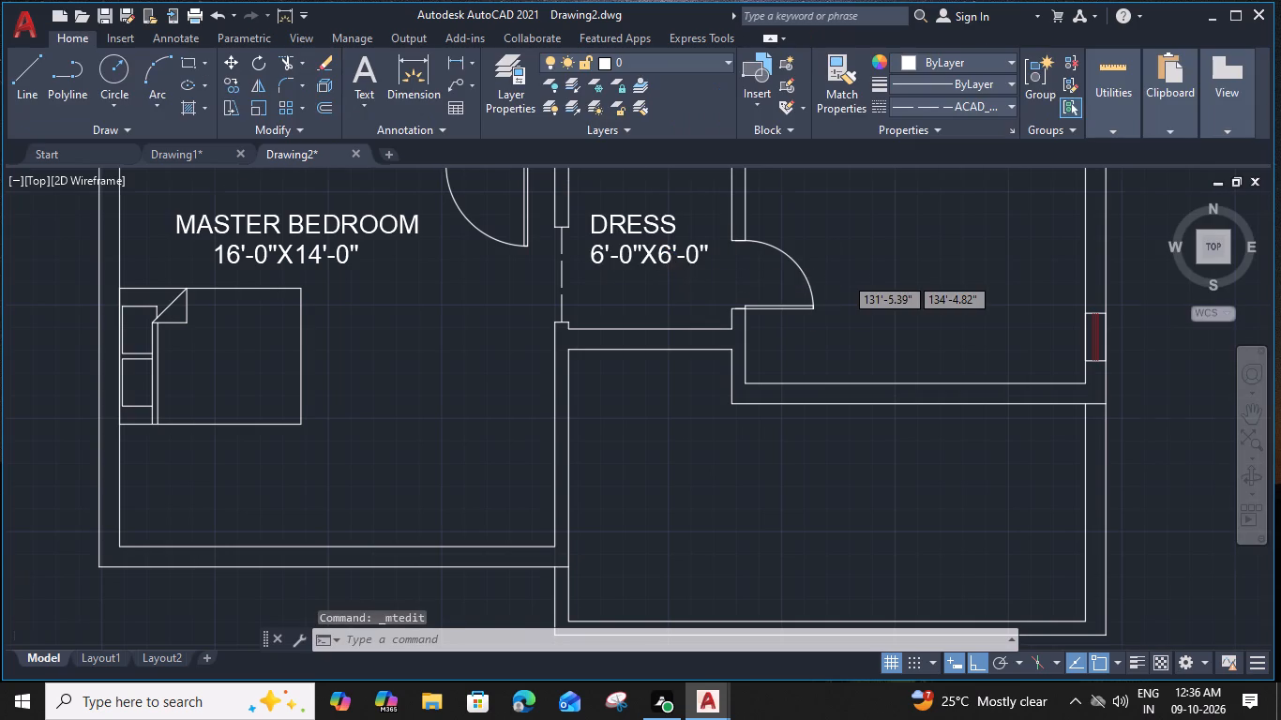
pyautogui.moveTo(835, 276); pyautogui.dragTo(676, 267, button='middle')
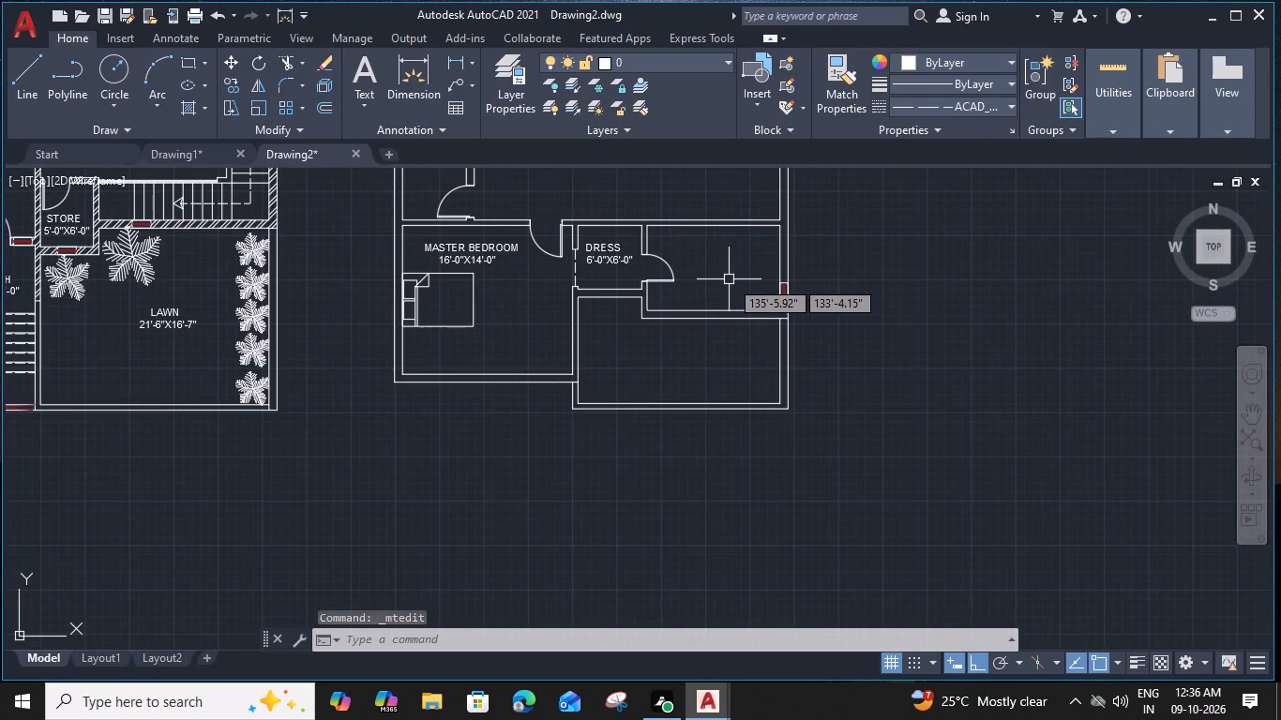
pyautogui.press('m')
pyautogui.write('RA')
pyautogui.press('space')
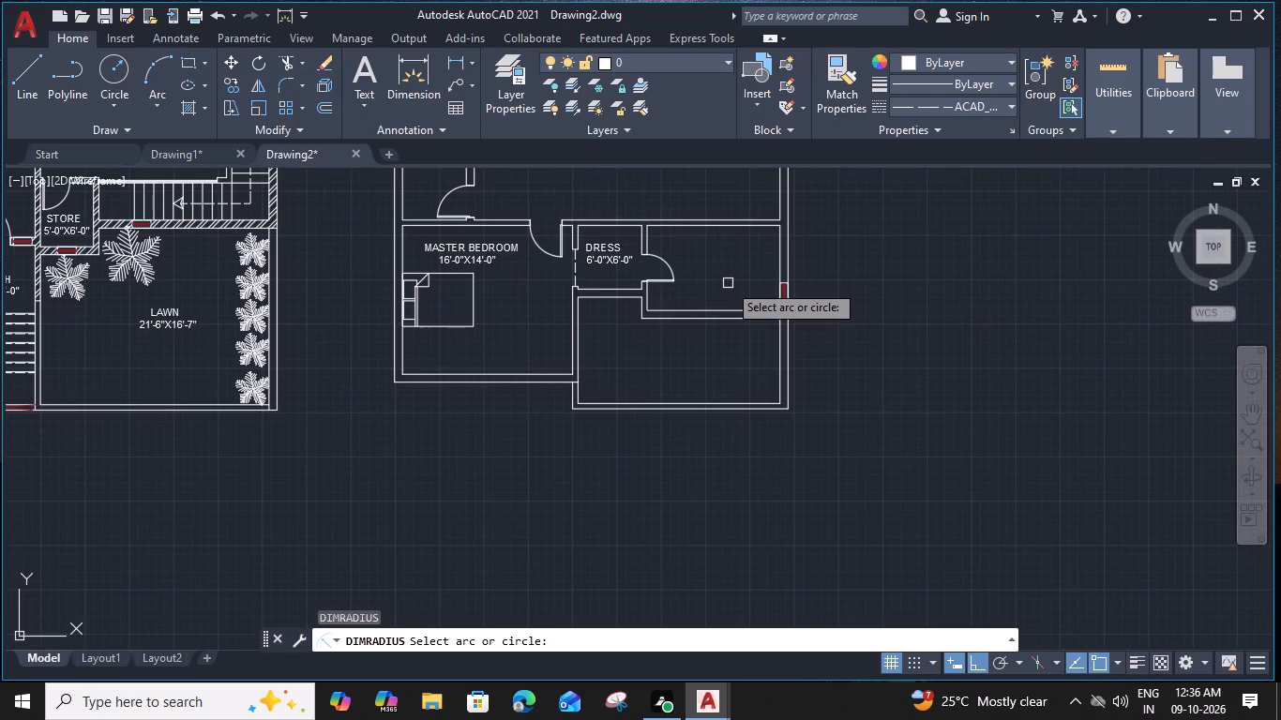
pyautogui.press('Escape')
pyautogui.write('MEA')
pyautogui.press('space')
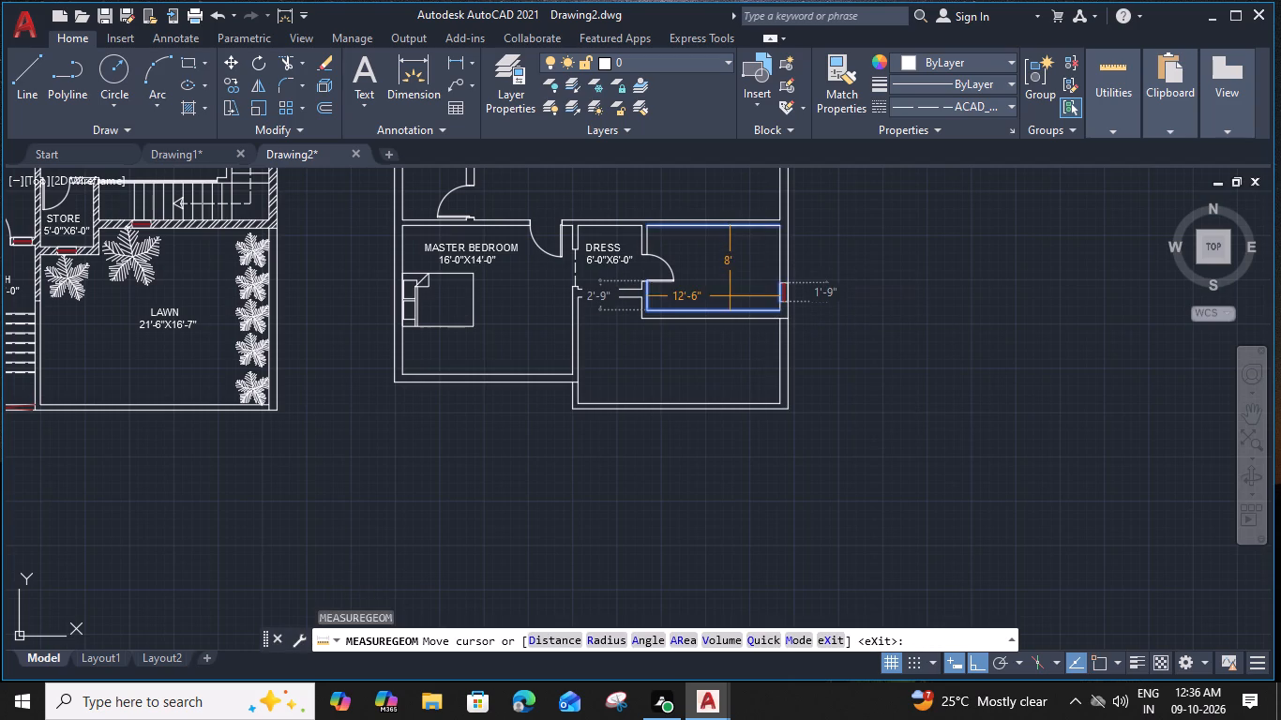
pyautogui.press('Escape')
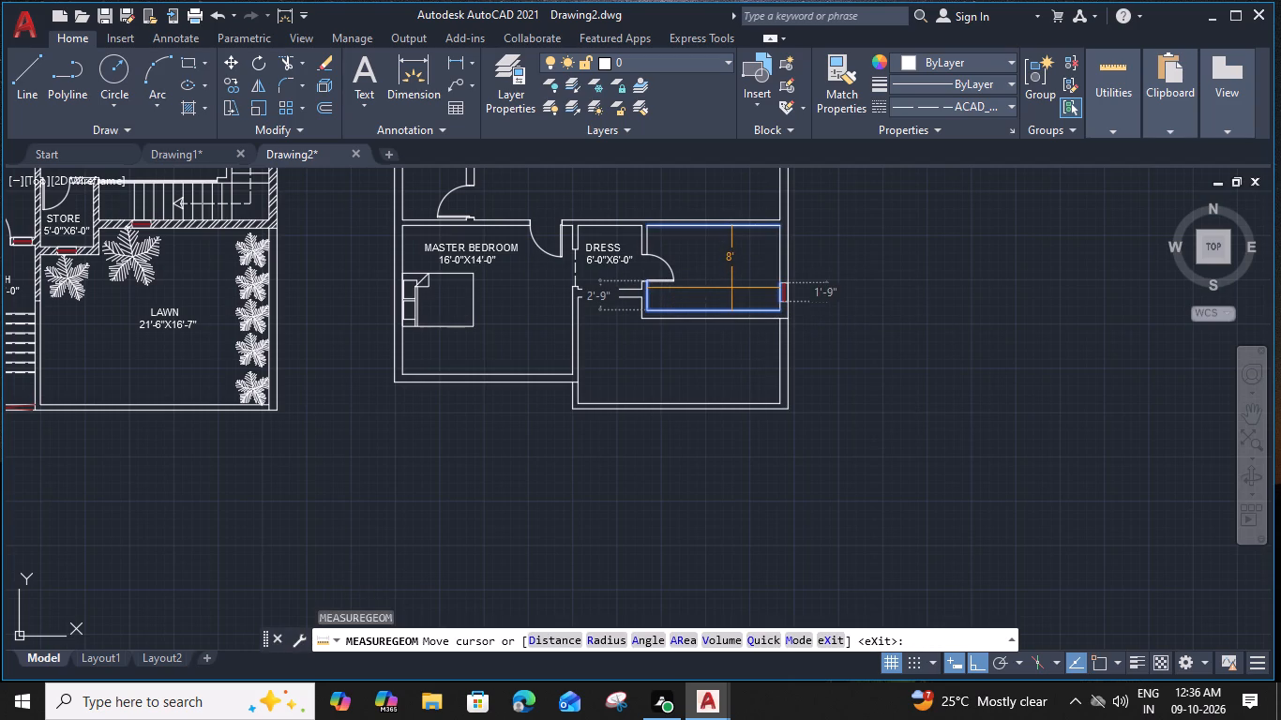
# Copy the two-line DRESS label to reuse it for the room east of the dressing room.
pyautogui.scroll(1, 629, 266)
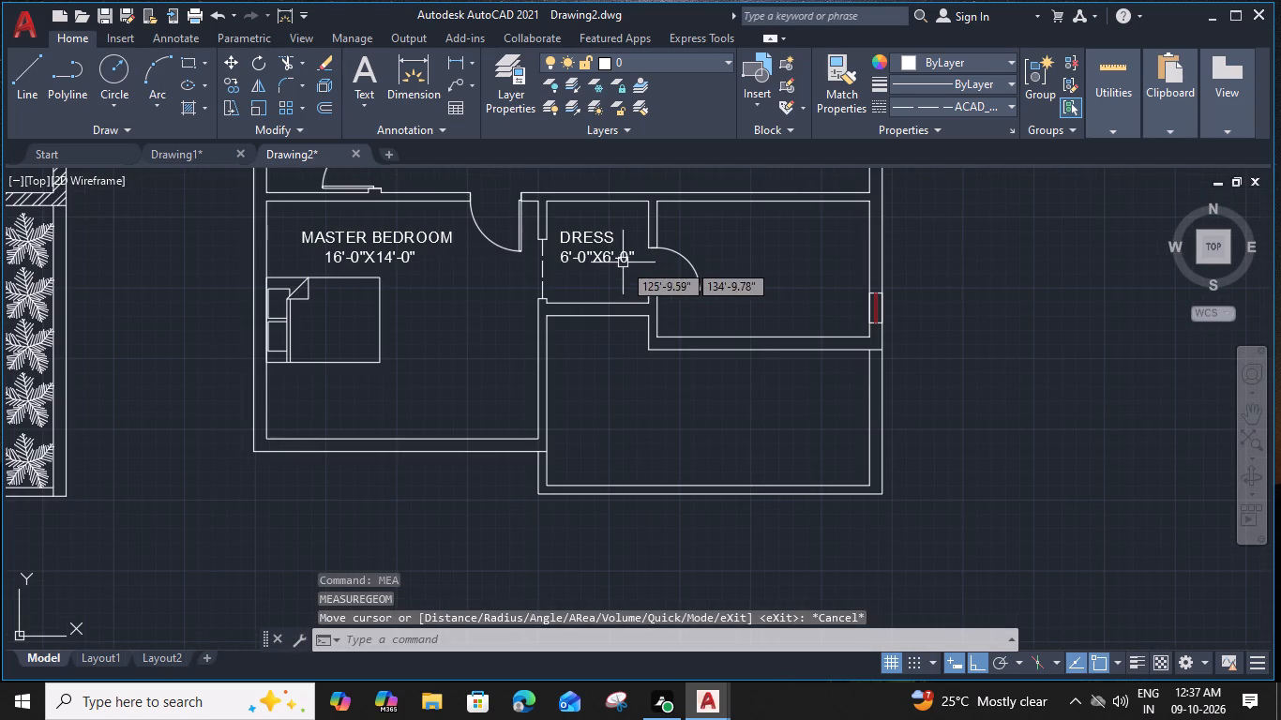
pyautogui.click(623, 262)
pyautogui.press('c')
pyautogui.press('o')
pyautogui.press('space')
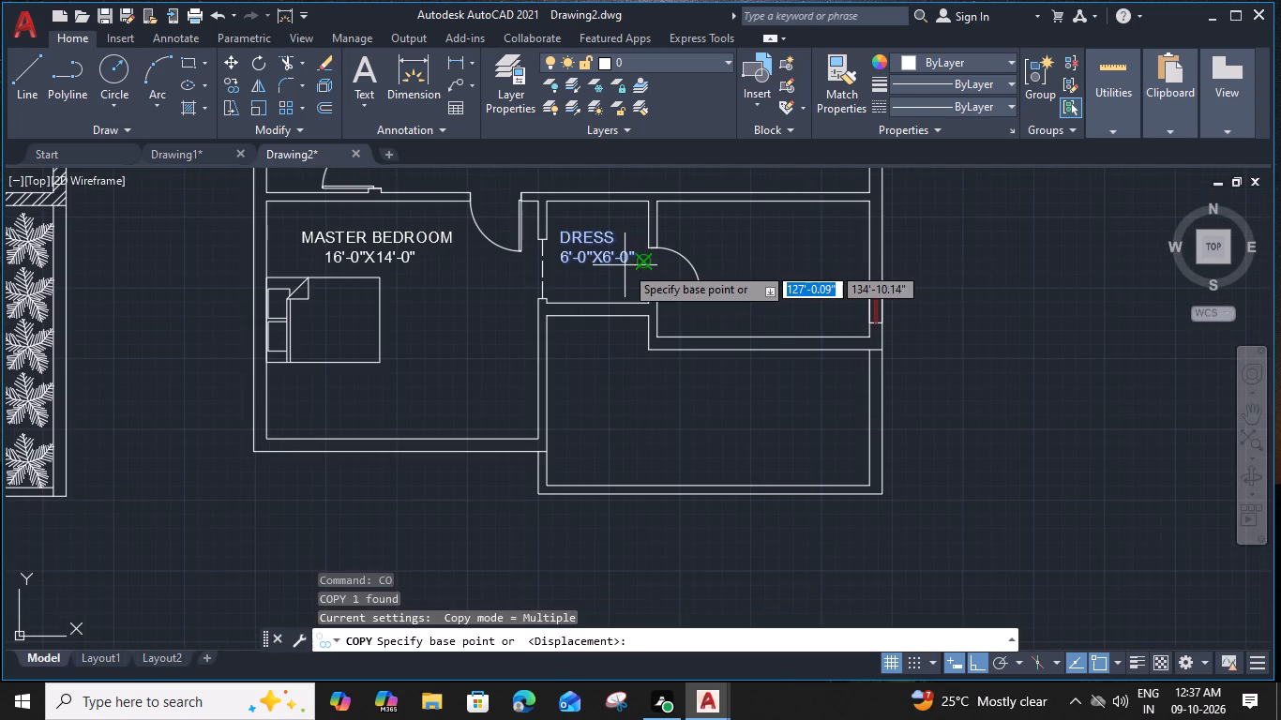
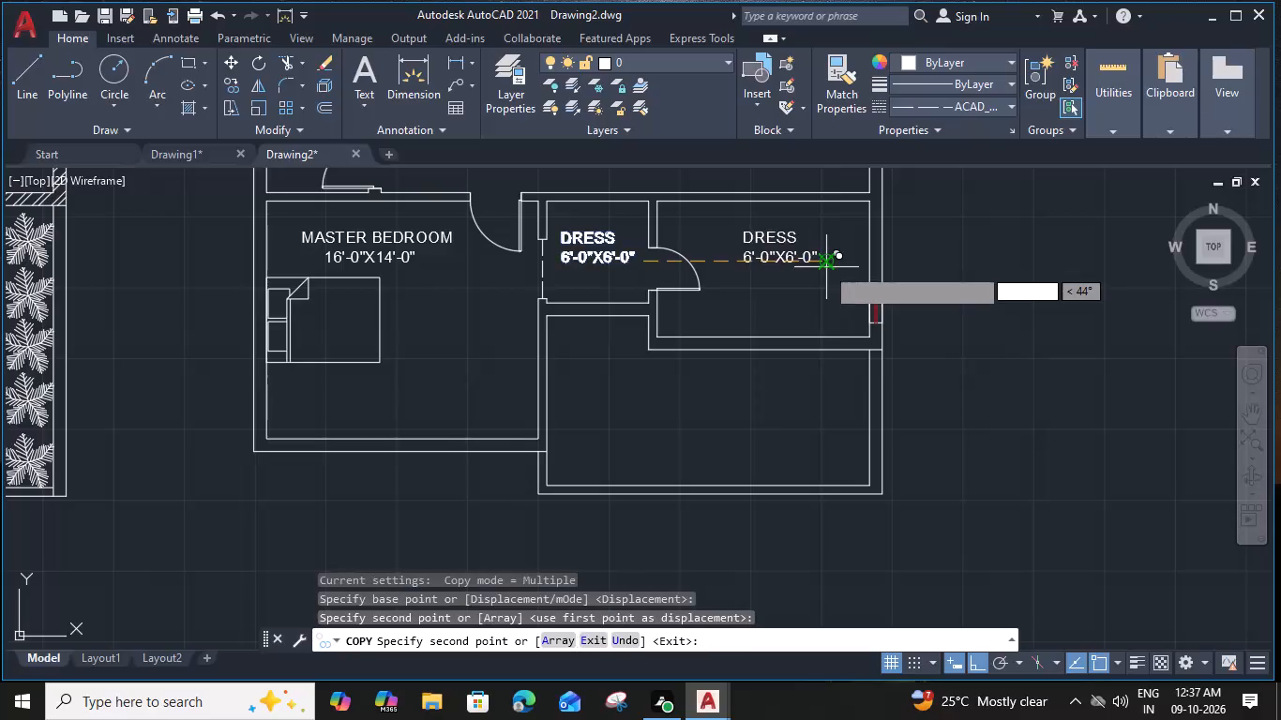
# Change the copied label in the room east of the dressing room to M.TOILET with the size line 12'-0"X6'-0".
pyautogui.press('Escape')
pyautogui.doubleClick(753, 258)
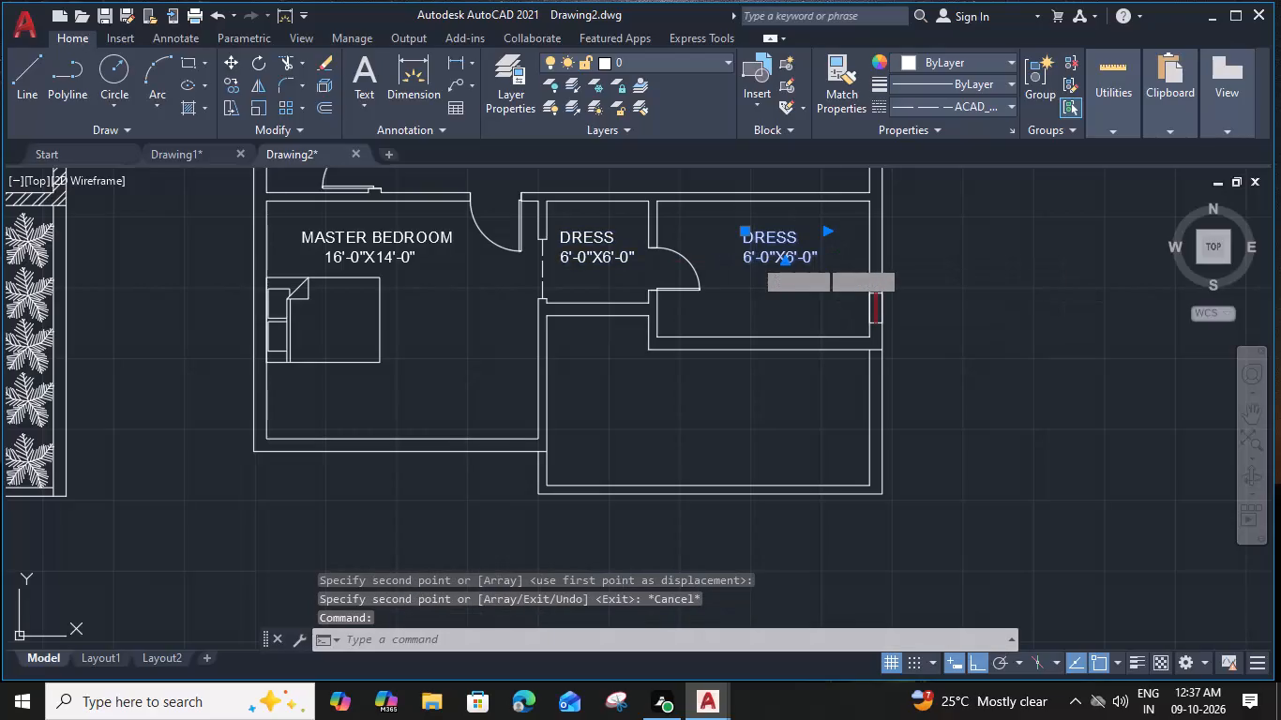
pyautogui.scroll(2, 752, 258)
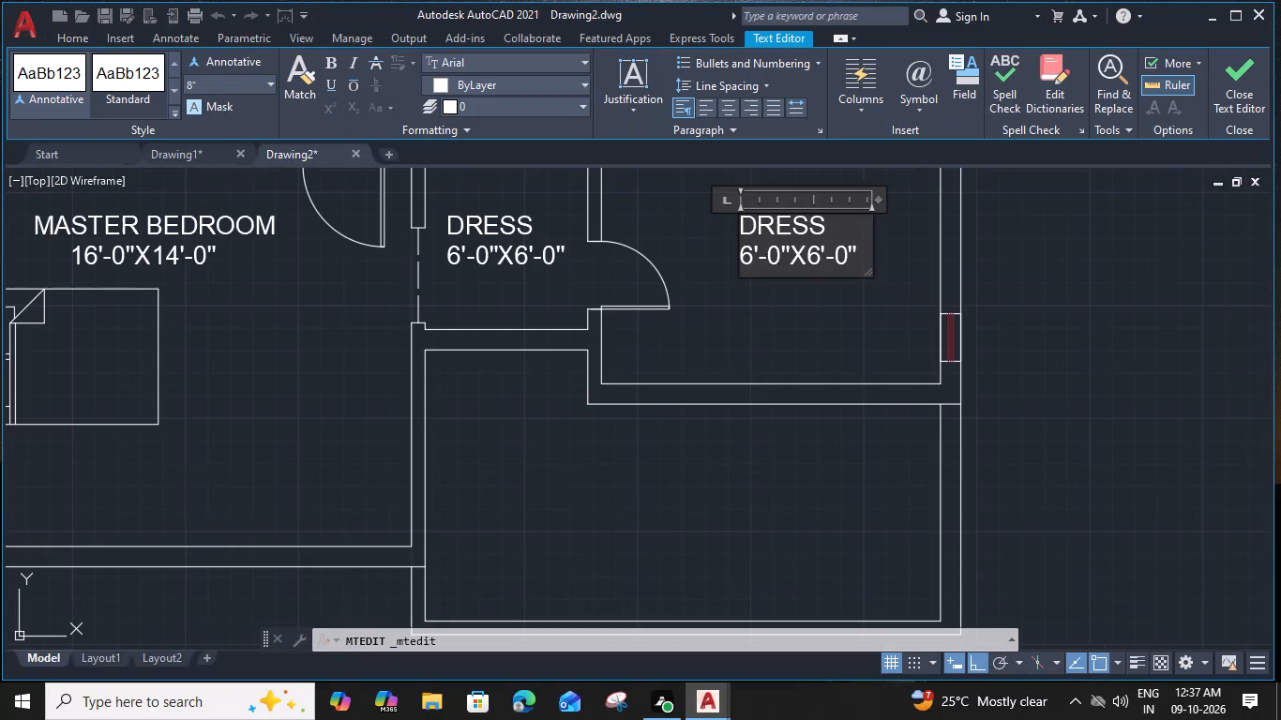
pyautogui.click(750, 258)
pyautogui.write('12')
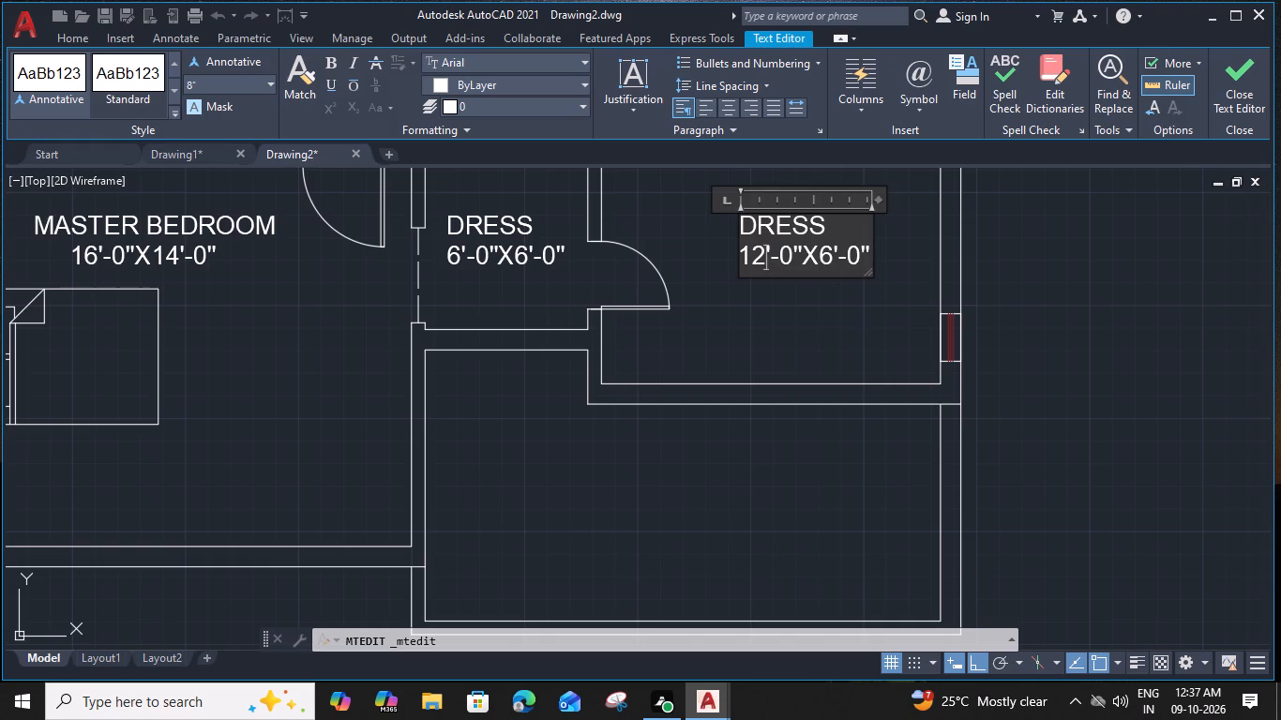
pyautogui.moveTo(821, 227); pyautogui.dragTo(742, 231)
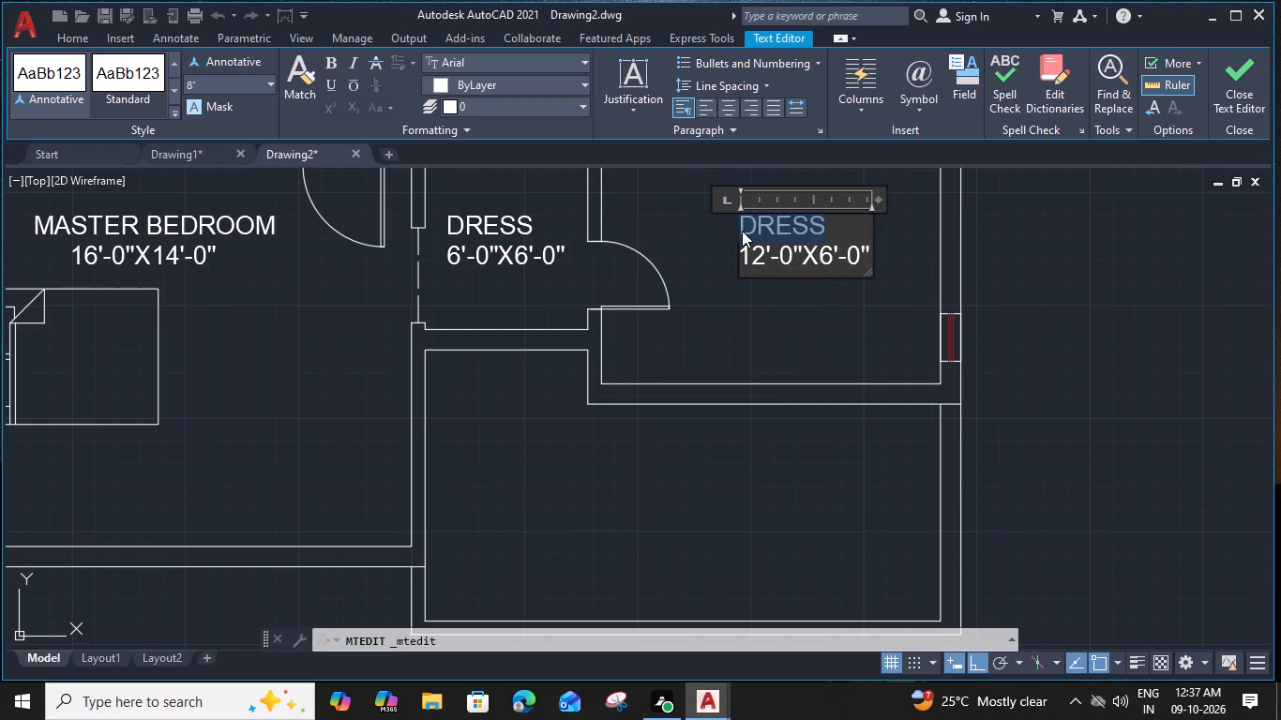
pyautogui.press('t')
pyautogui.press('o')
pyautogui.write('ILET')
pyautogui.click(740, 232)
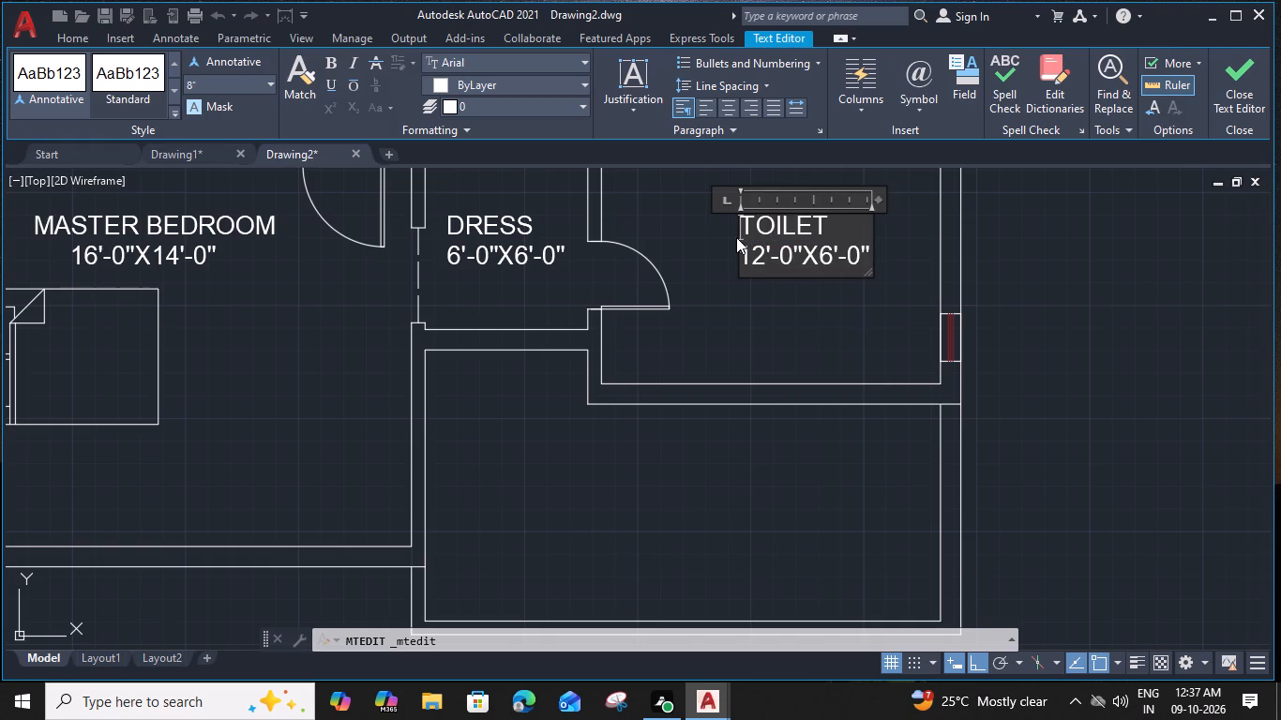
pyautogui.write('M.')
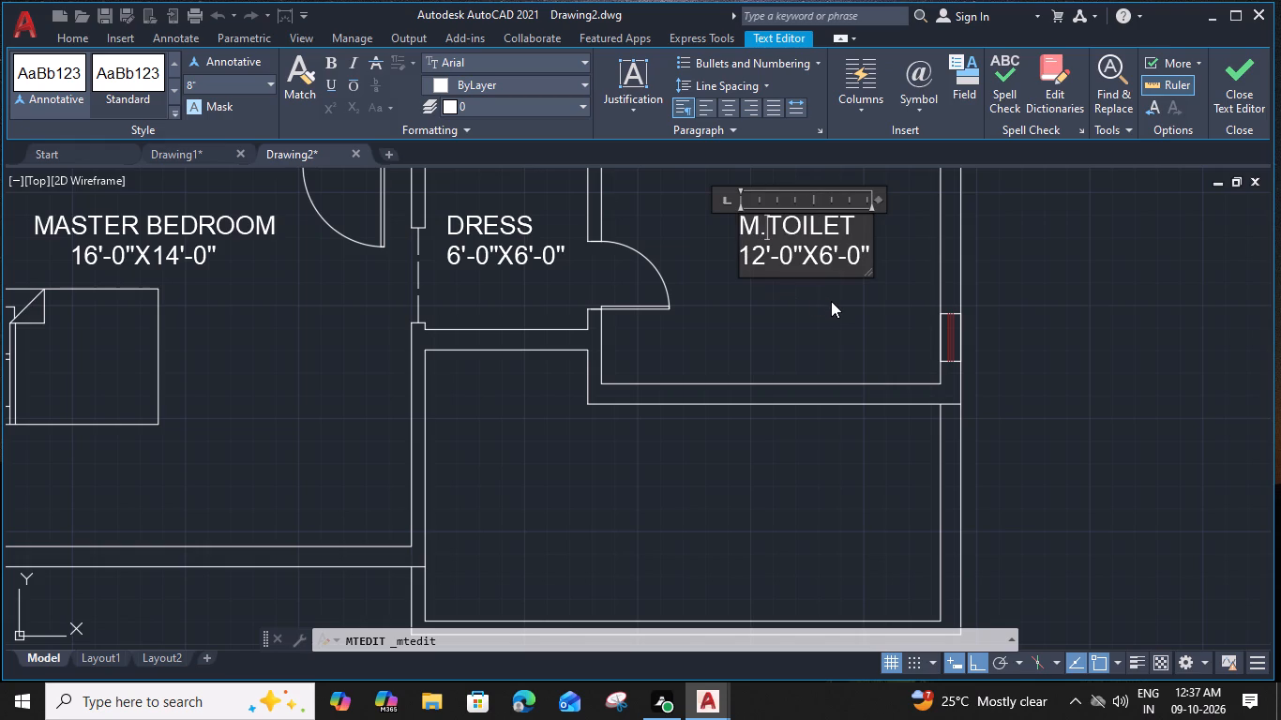
pyautogui.click(842, 307)
# Copy the WC fixture from the toilet beside BEDROOM-2 onto the inner east wall of the M.TOILET room, near its north end.
pyautogui.scroll(-3, 841, 299)
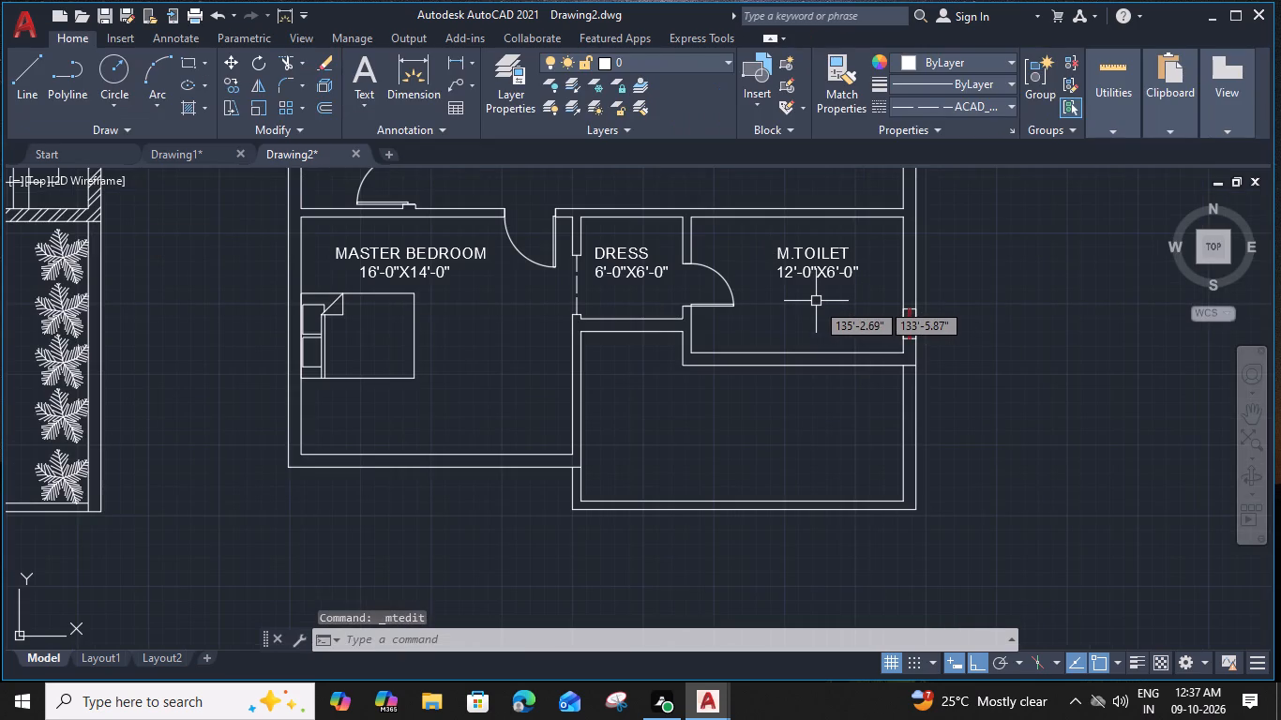
pyautogui.scroll(-2, 814, 303)
pyautogui.moveTo(656, 289); pyautogui.dragTo(634, 406, button='middle')
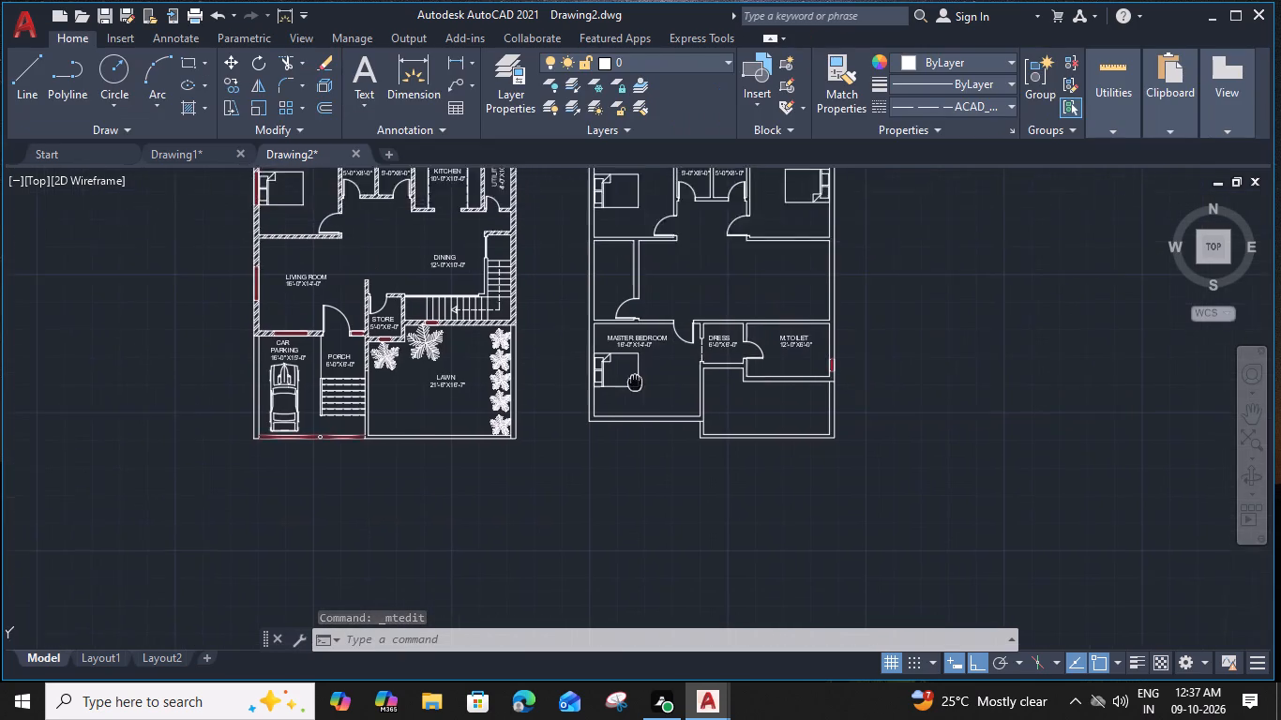
pyautogui.moveTo(634, 406); pyautogui.dragTo(633, 481, button='middle')
pyautogui.scroll(4, 702, 296)
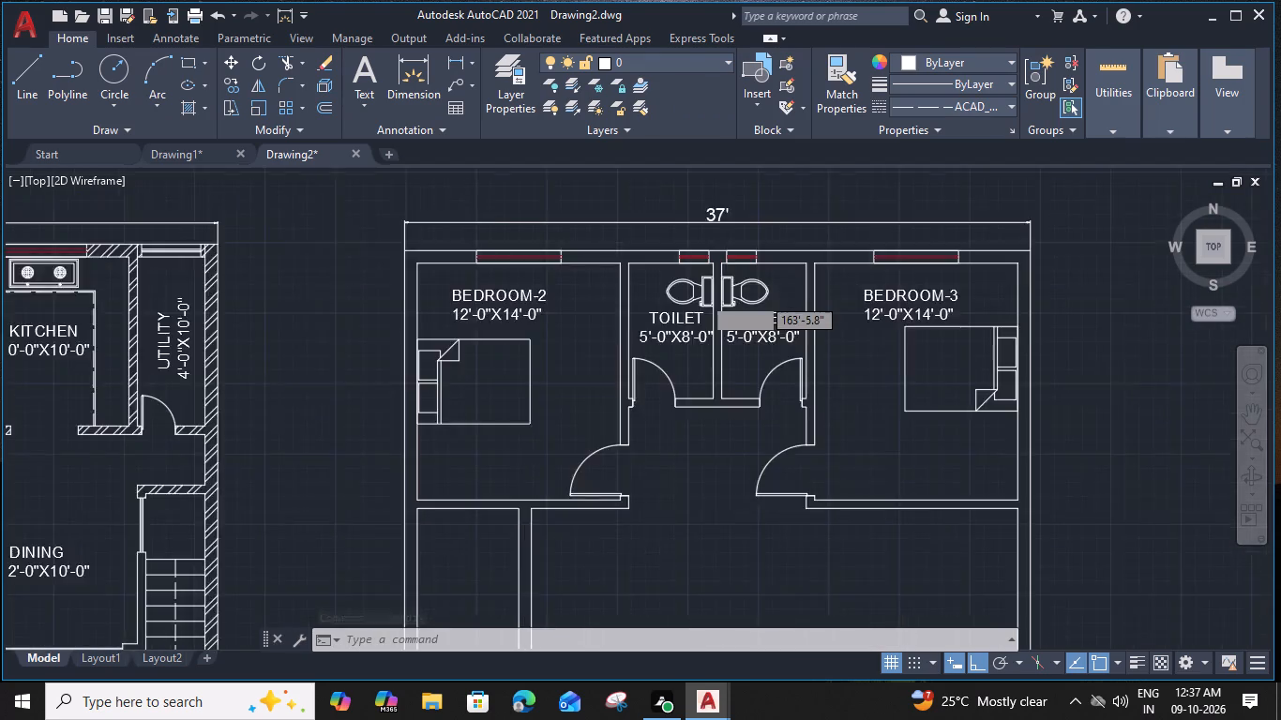
pyautogui.click(702, 296)
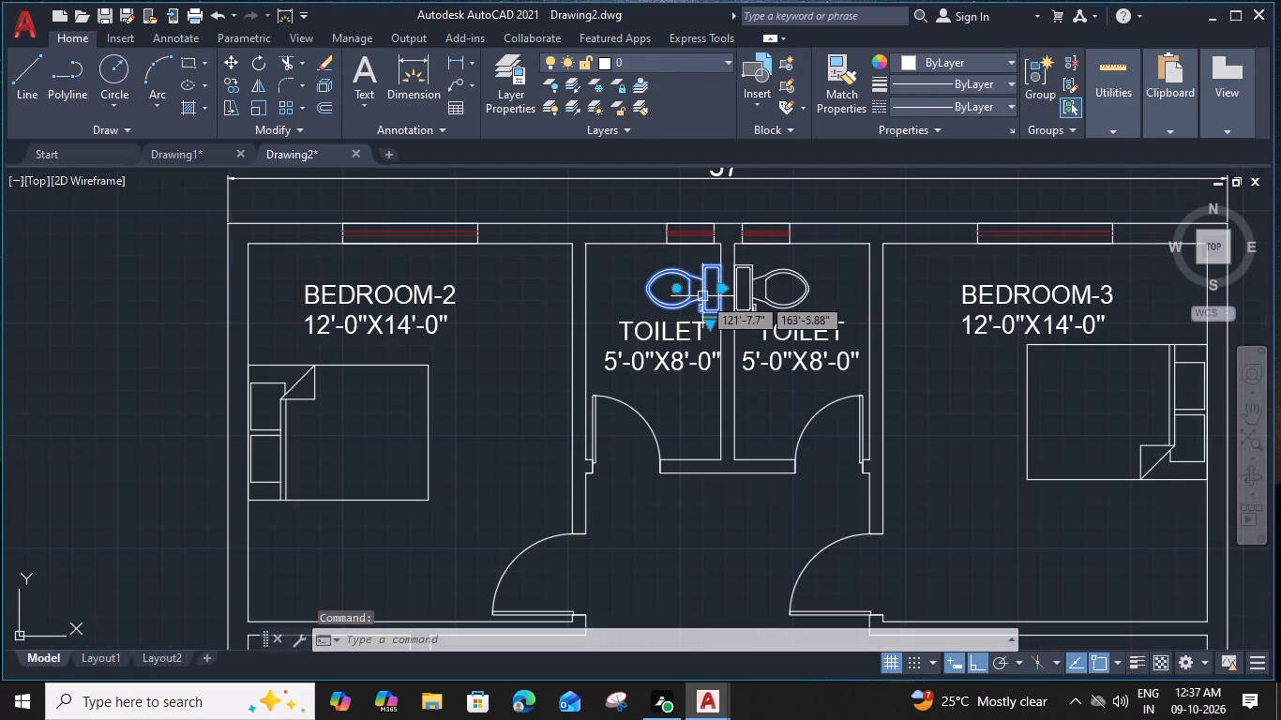
pyautogui.press('Escape')
pyautogui.scroll(-4, 702, 296)
pyautogui.moveTo(532, 343); pyautogui.dragTo(603, 343, button='middle')
pyautogui.scroll(4, 766, 311)
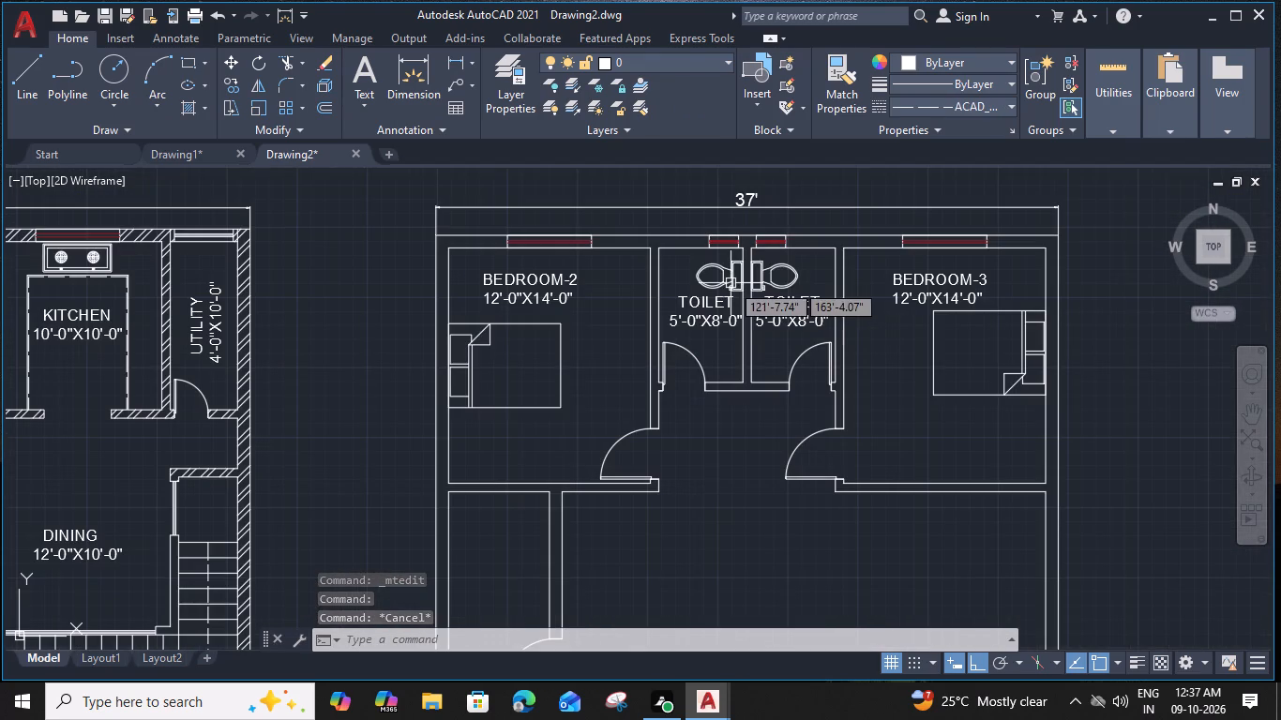
pyautogui.click(730, 282)
pyautogui.write('CO')
pyautogui.press('space')
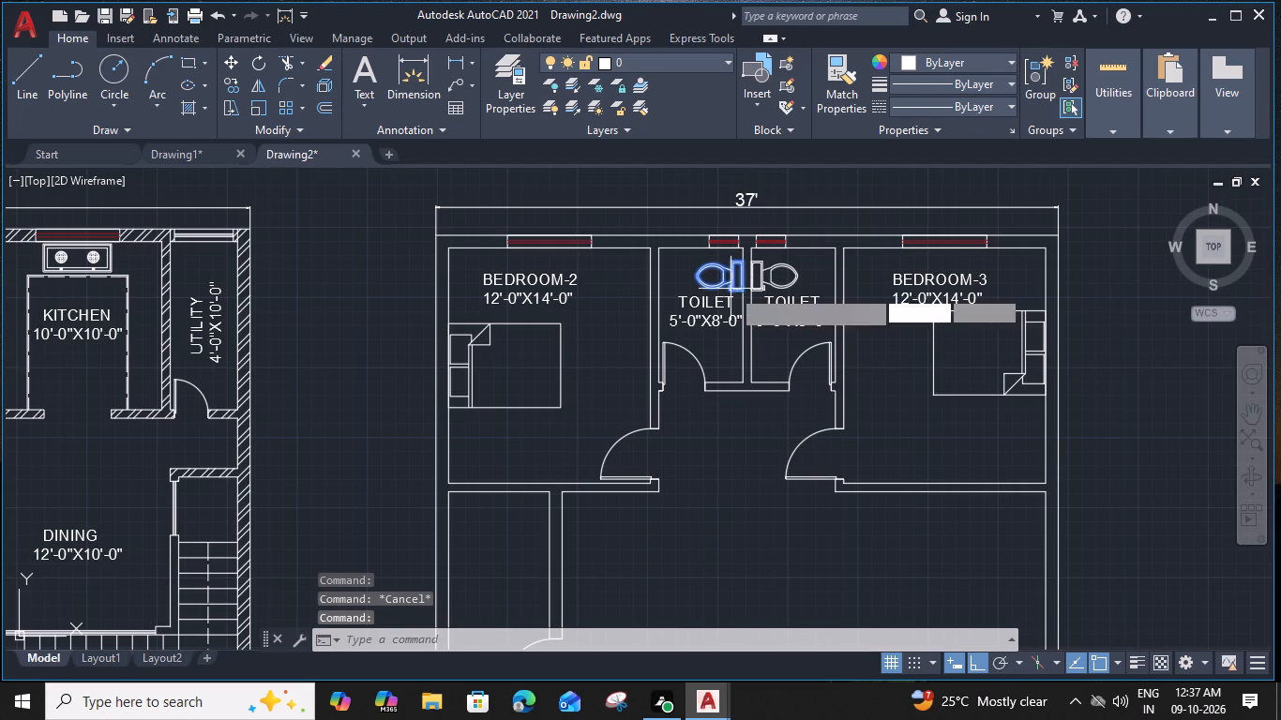
pyautogui.scroll(4, 744, 279)
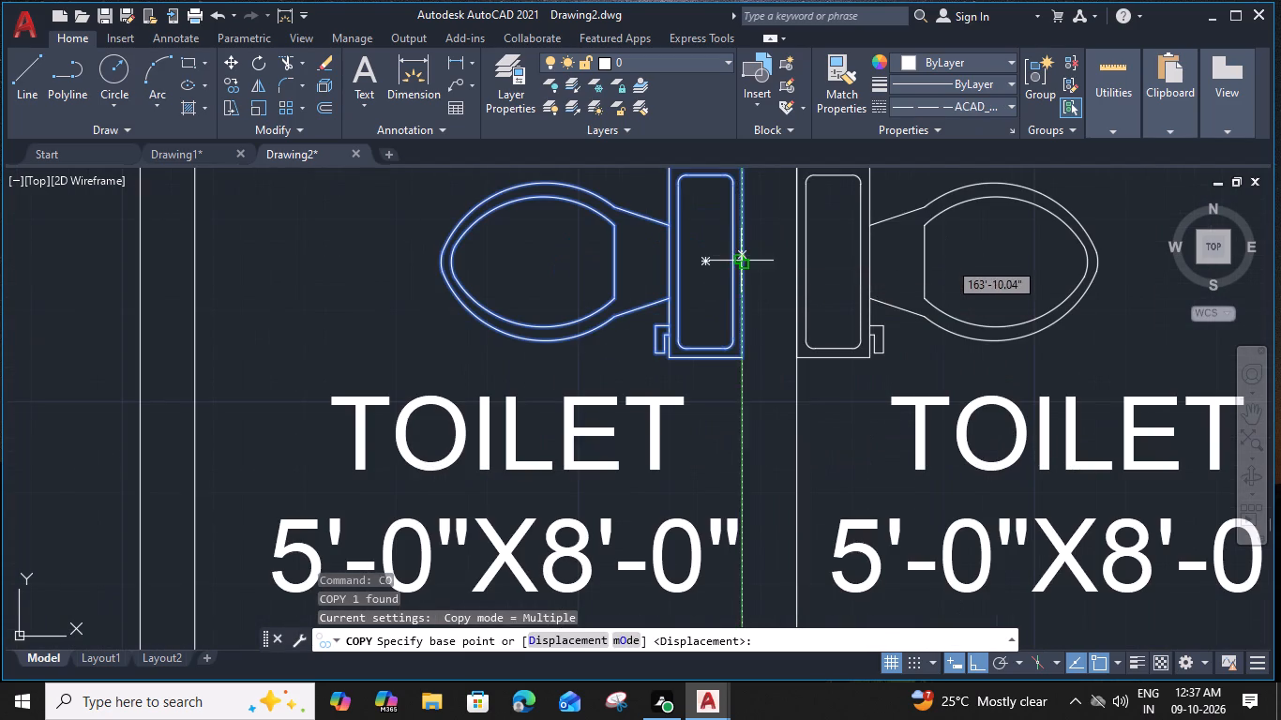
pyautogui.click(741, 261)
pyautogui.scroll(-4, 741, 261)
pyautogui.moveTo(847, 400); pyautogui.dragTo(727, 184, button='middle')
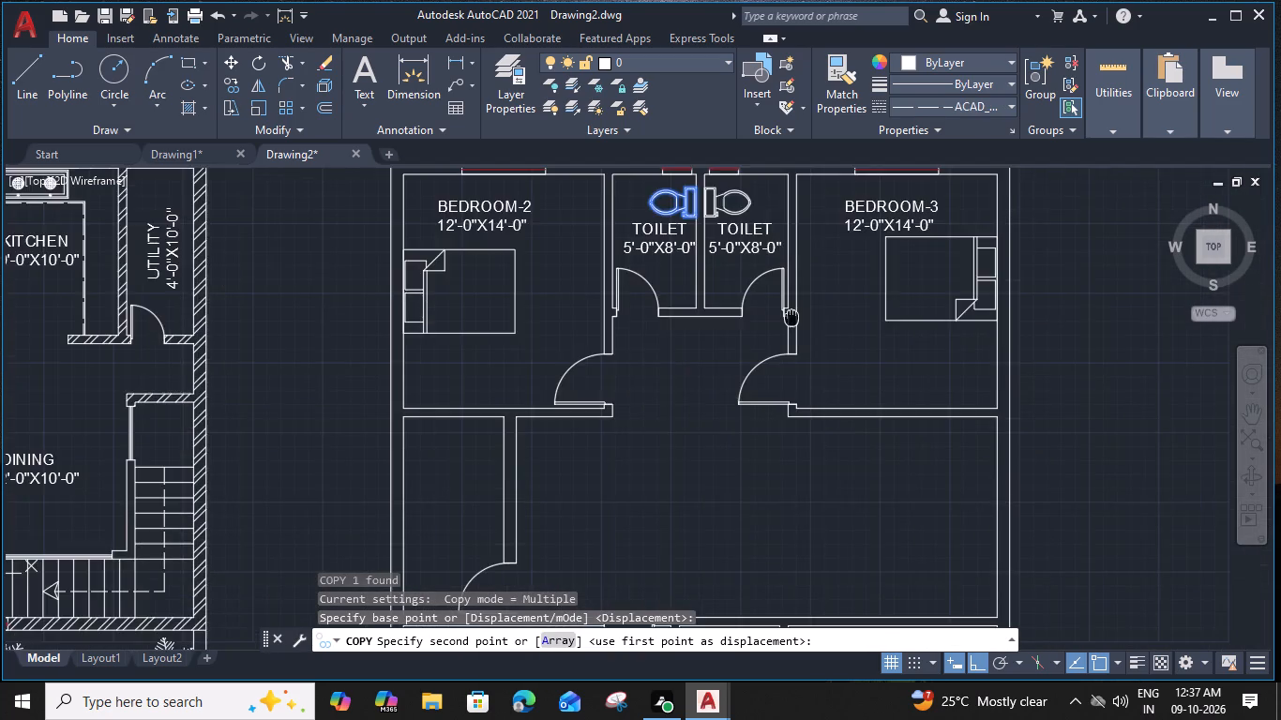
pyautogui.scroll(2, 918, 497)
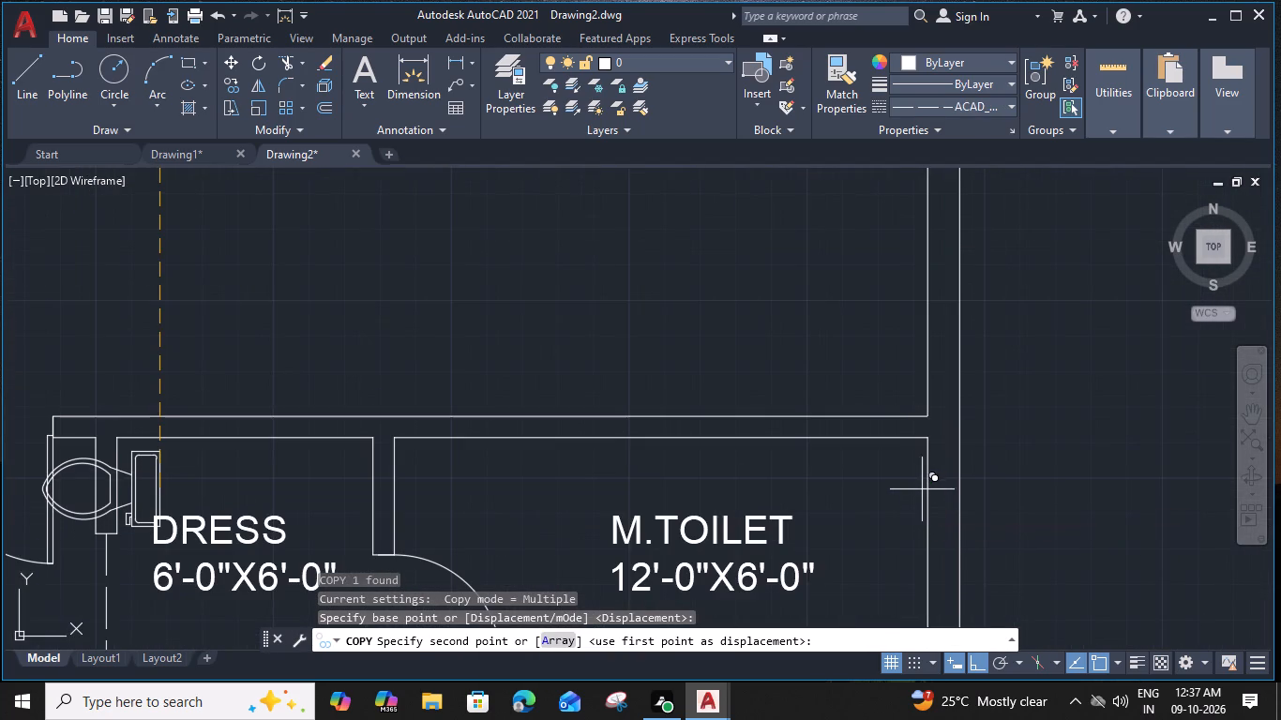
pyautogui.click(927, 488)
pyautogui.press('Escape')
# Rotate the copied WC in M.TOILET 90° counterclockwise about its southeast corner so the bowl faces south.
pyautogui.scroll(-3, 899, 499)
pyautogui.moveTo(831, 507); pyautogui.dragTo(820, 406, button='middle')
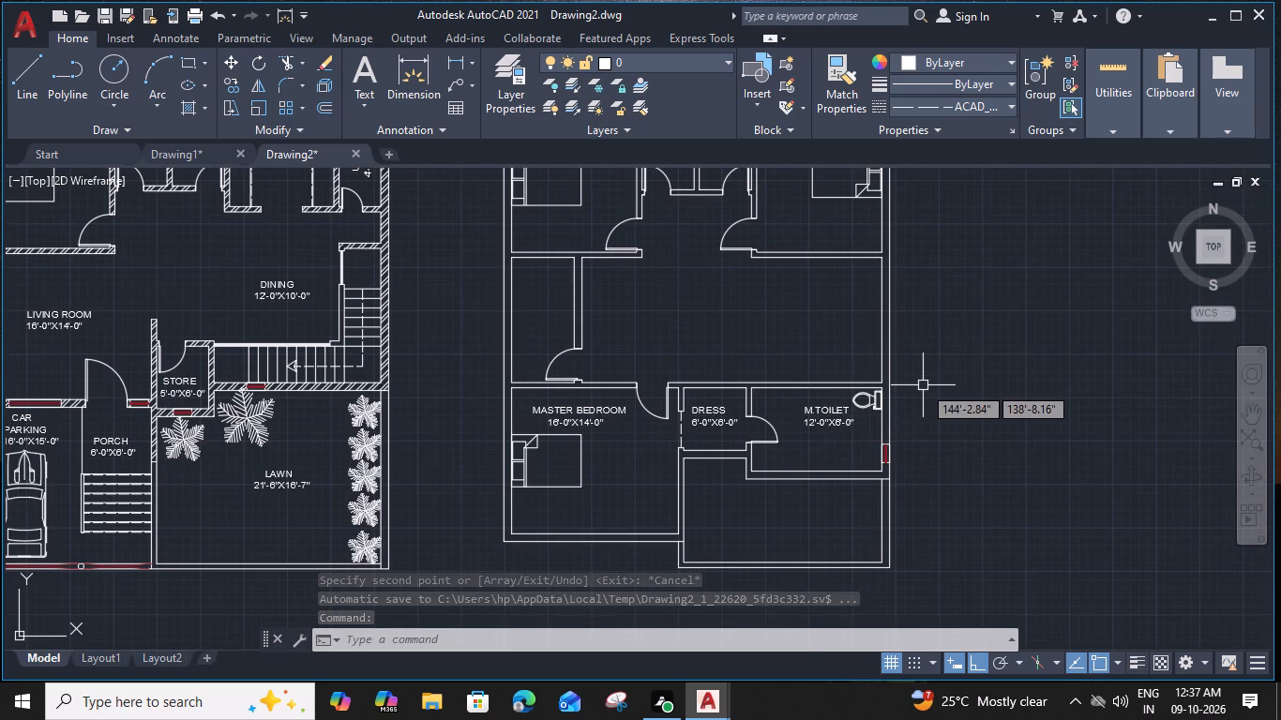
pyautogui.moveTo(912, 385); pyautogui.dragTo(850, 376, button='middle')
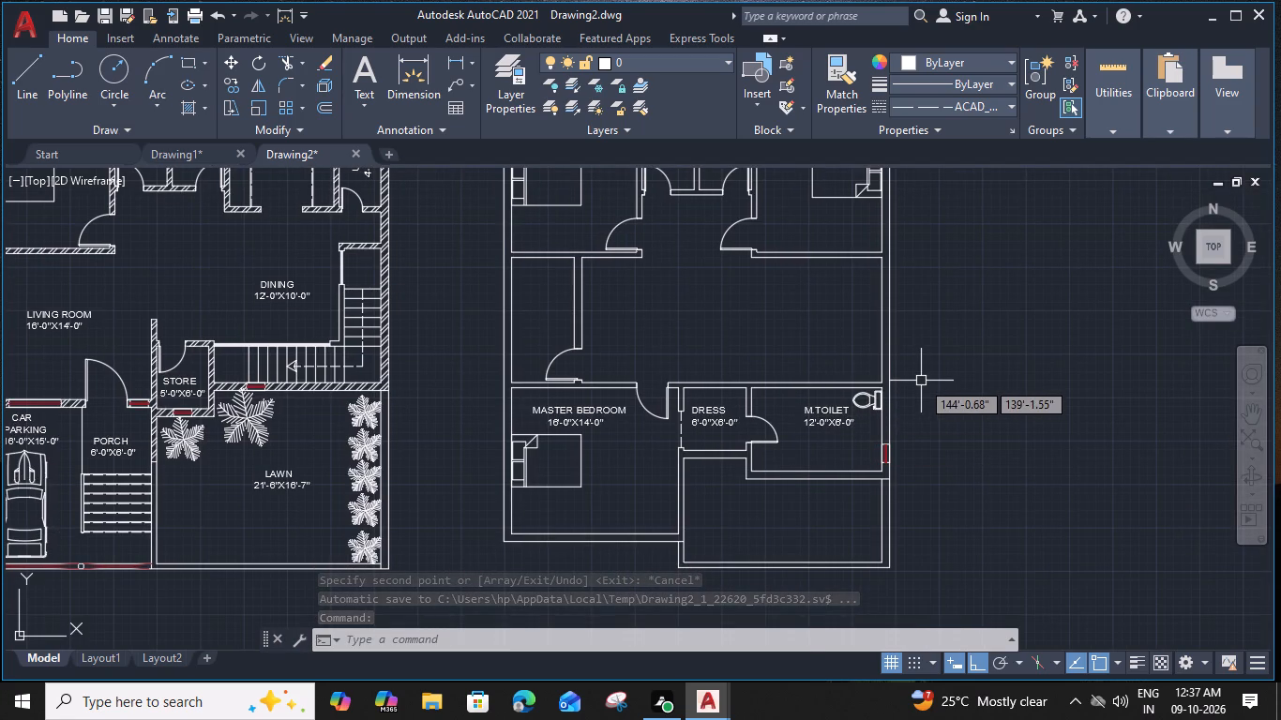
pyautogui.moveTo(831, 389); pyautogui.dragTo(837, 395, button='middle')
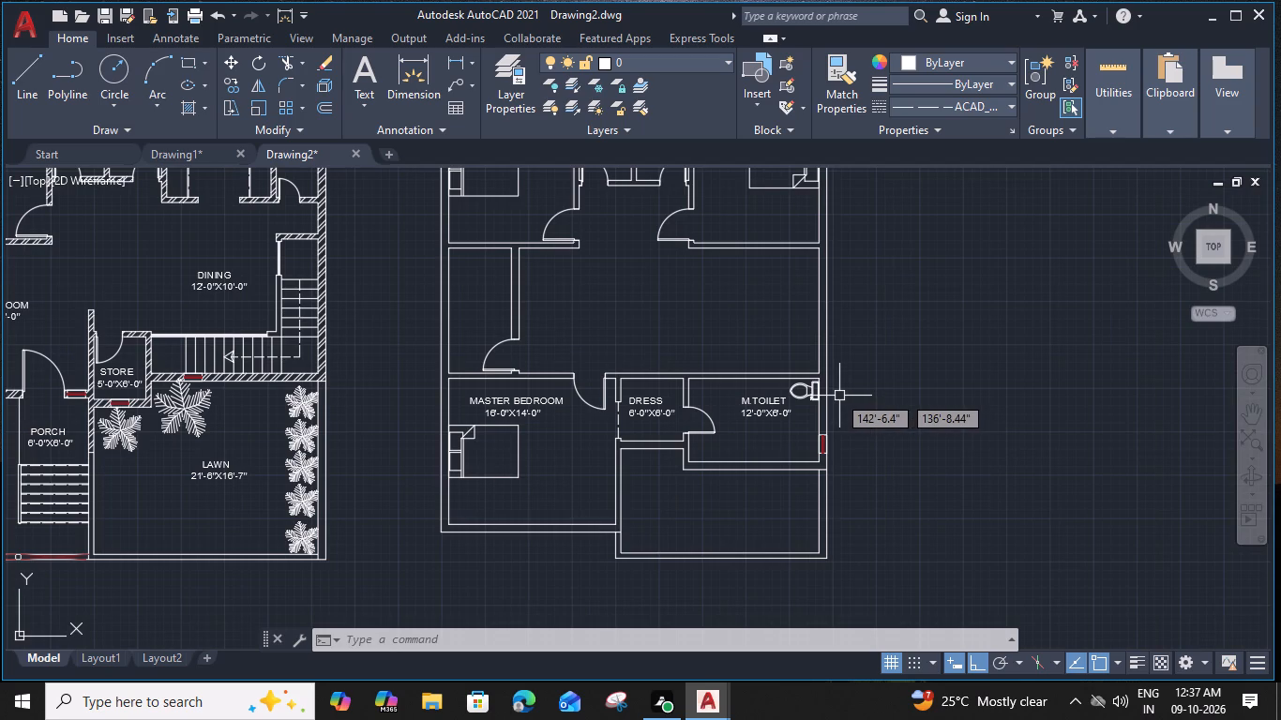
pyautogui.moveTo(837, 395); pyautogui.dragTo(820, 368, button='middle')
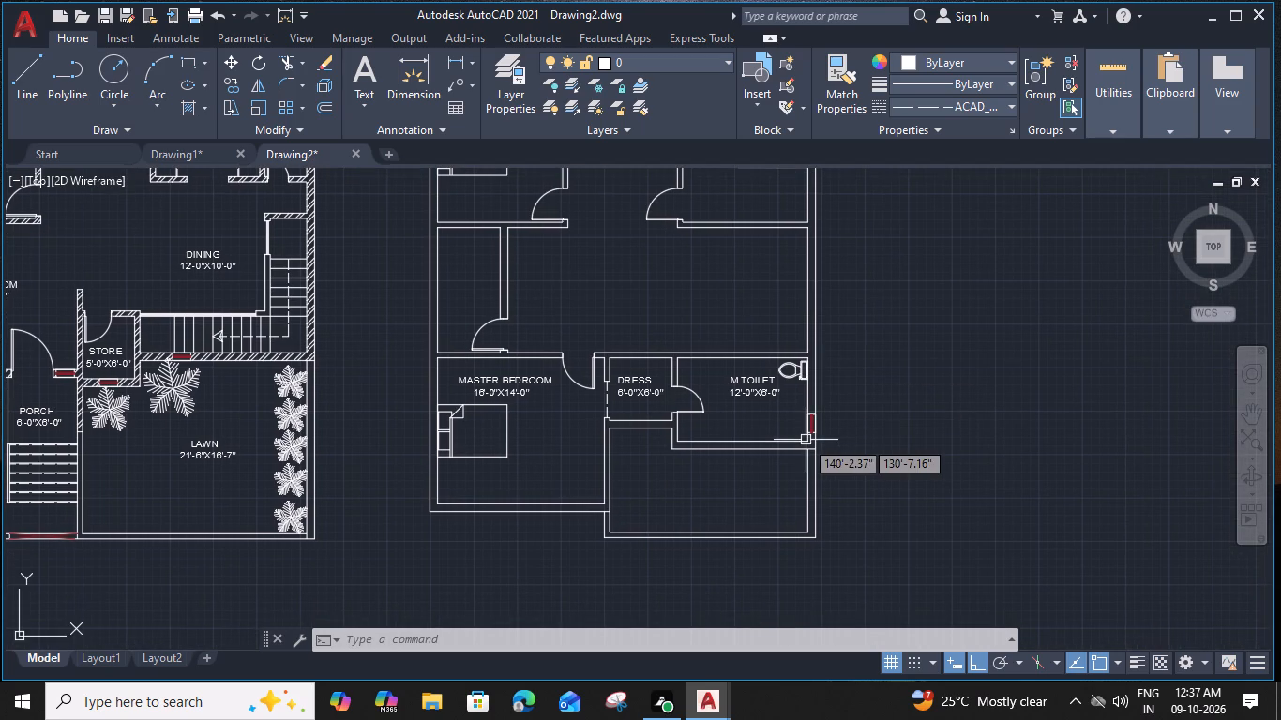
pyautogui.scroll(1, 749, 407)
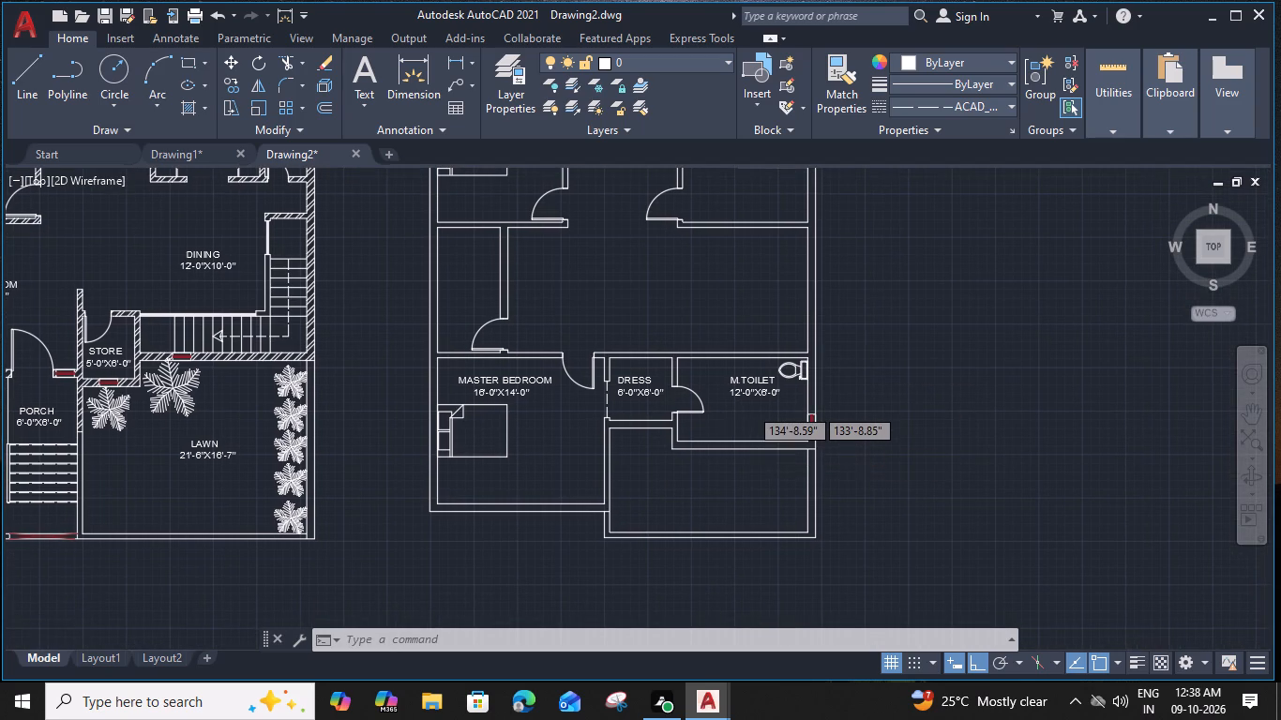
pyautogui.click(796, 352)
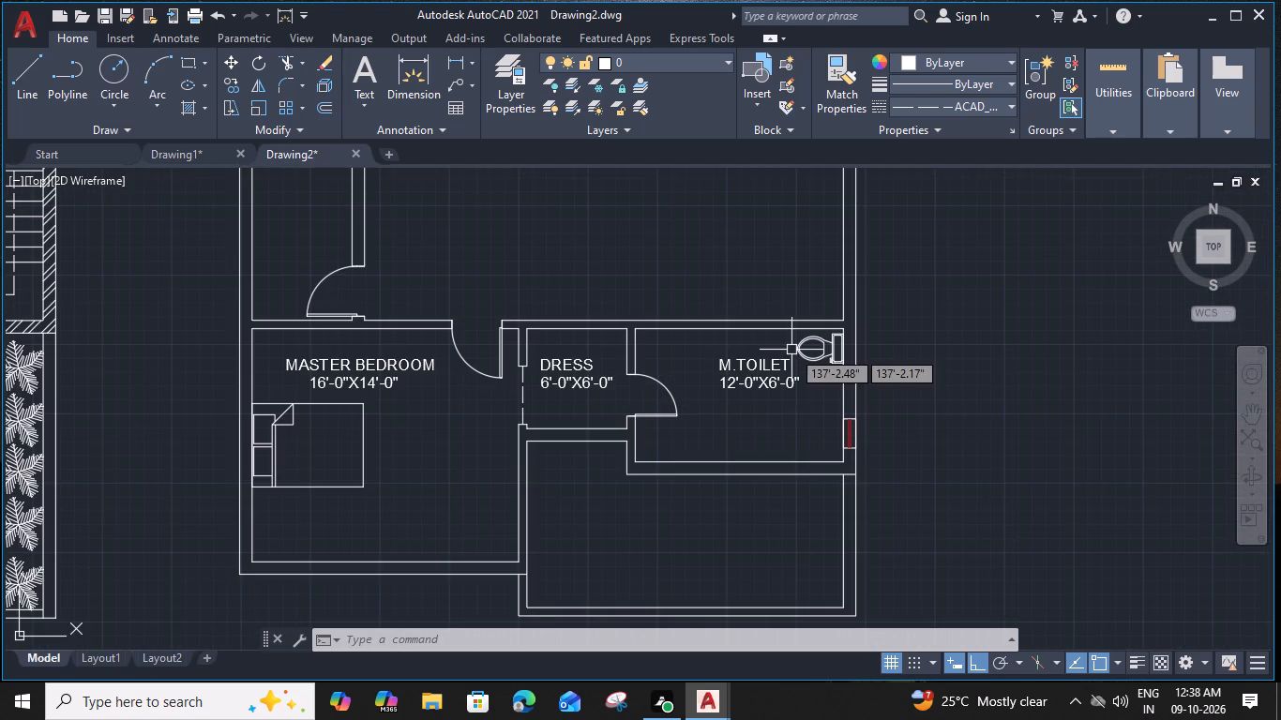
pyautogui.write('RO')
pyautogui.press('space')
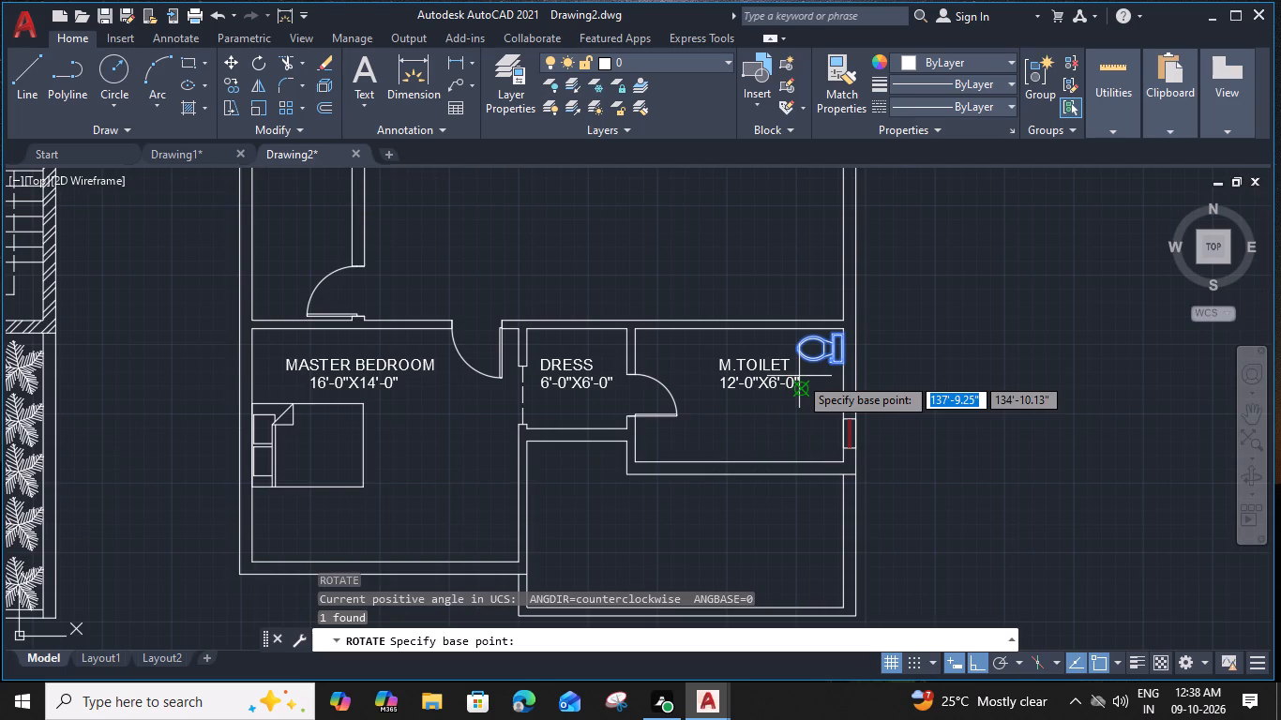
pyautogui.scroll(3, 843, 358)
pyautogui.click(846, 372)
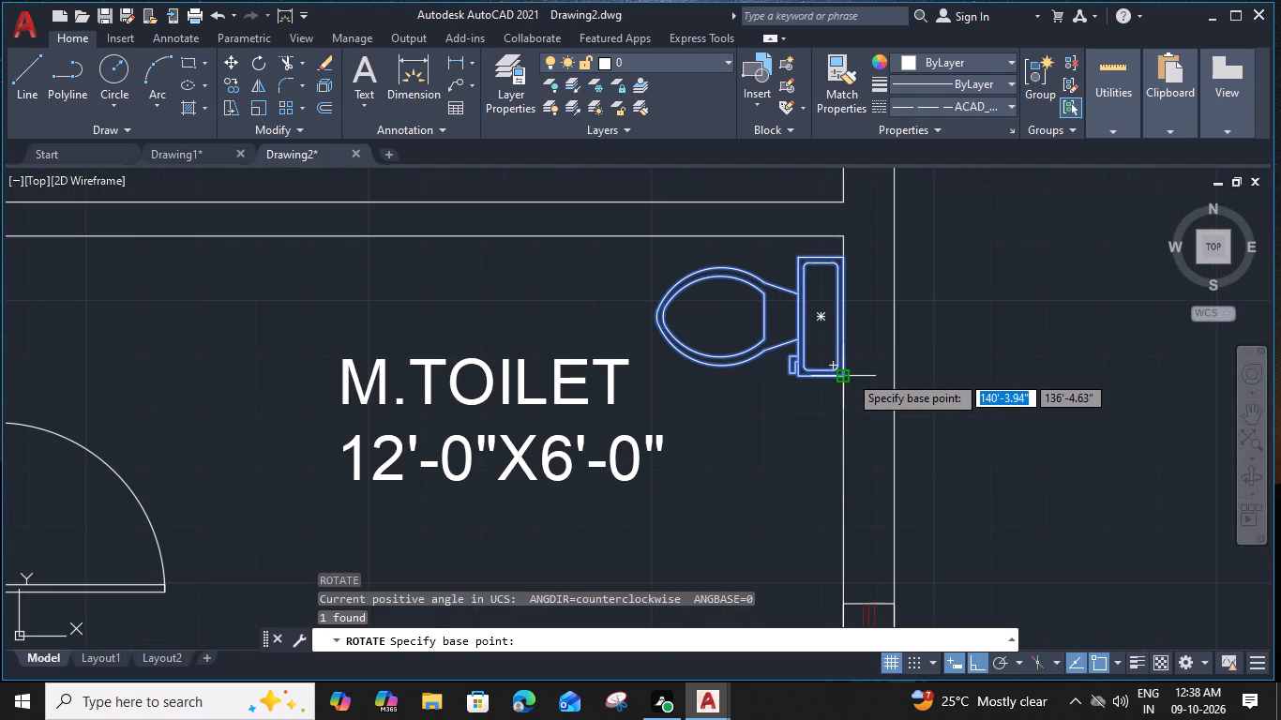
pyautogui.click(843, 314)
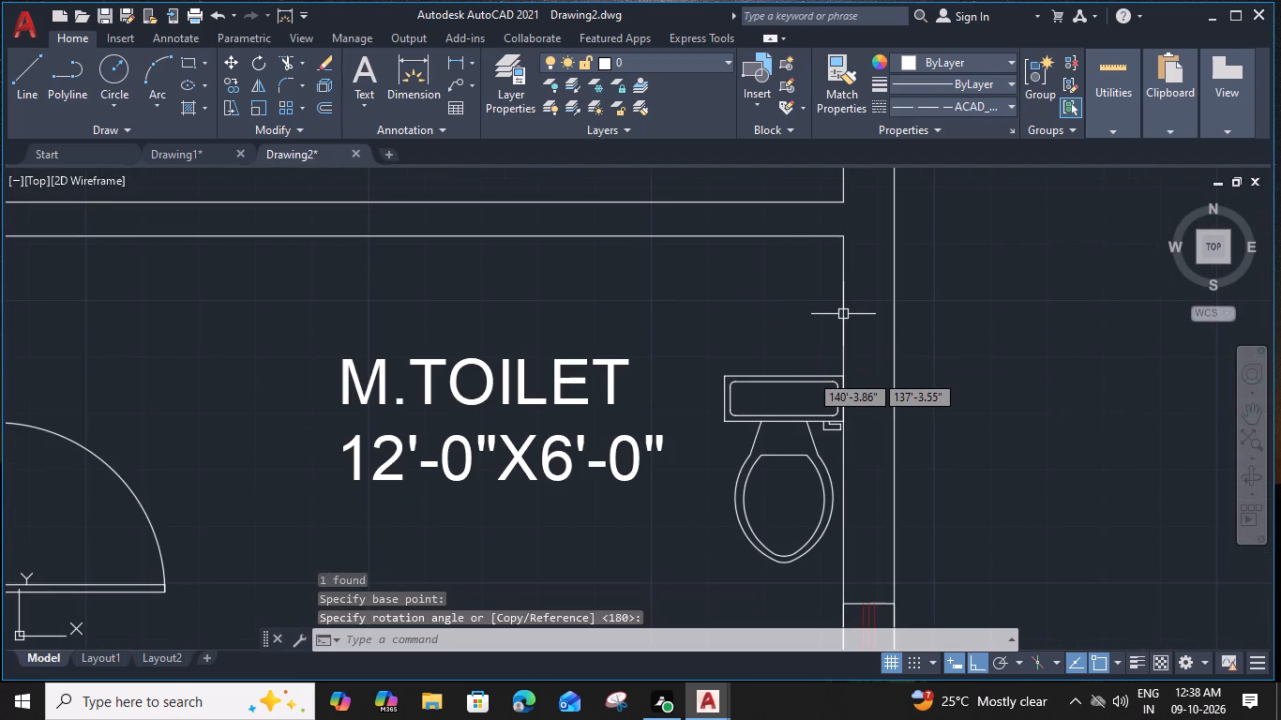
# Move the rotated WC by its tank's back midpoint onto the north wall of M.TOILET, above the room label.
pyautogui.click(809, 373)
pyautogui.write('M')
pyautogui.press('space')
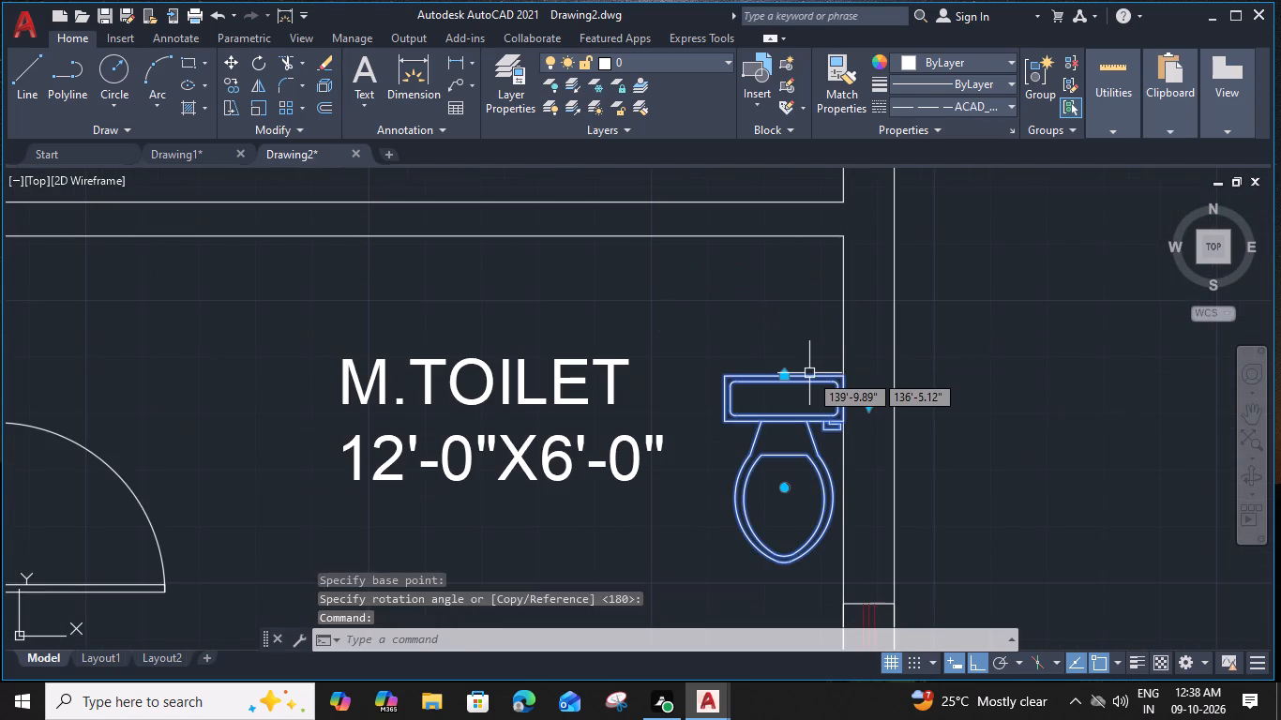
pyautogui.click(787, 374)
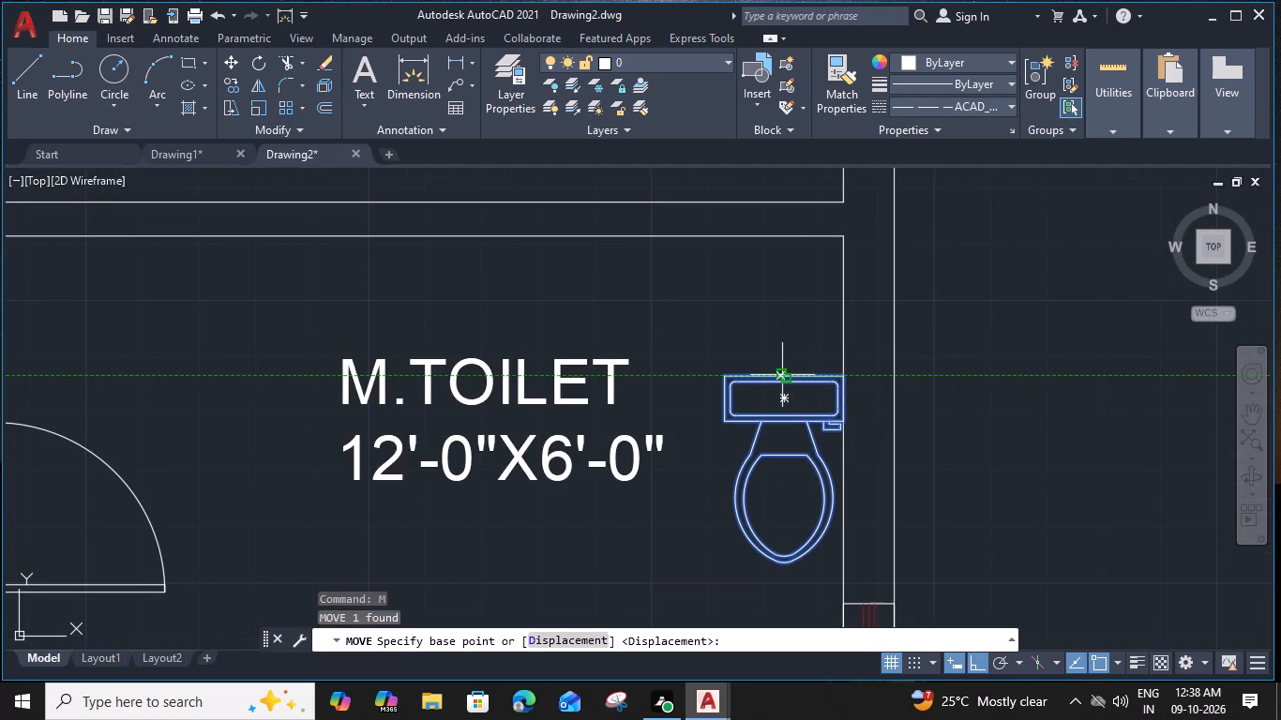
pyautogui.click(418, 237)
# Move the M.TOILET label straight down clear of the WC and slightly west within the room.
pyautogui.click(504, 371)
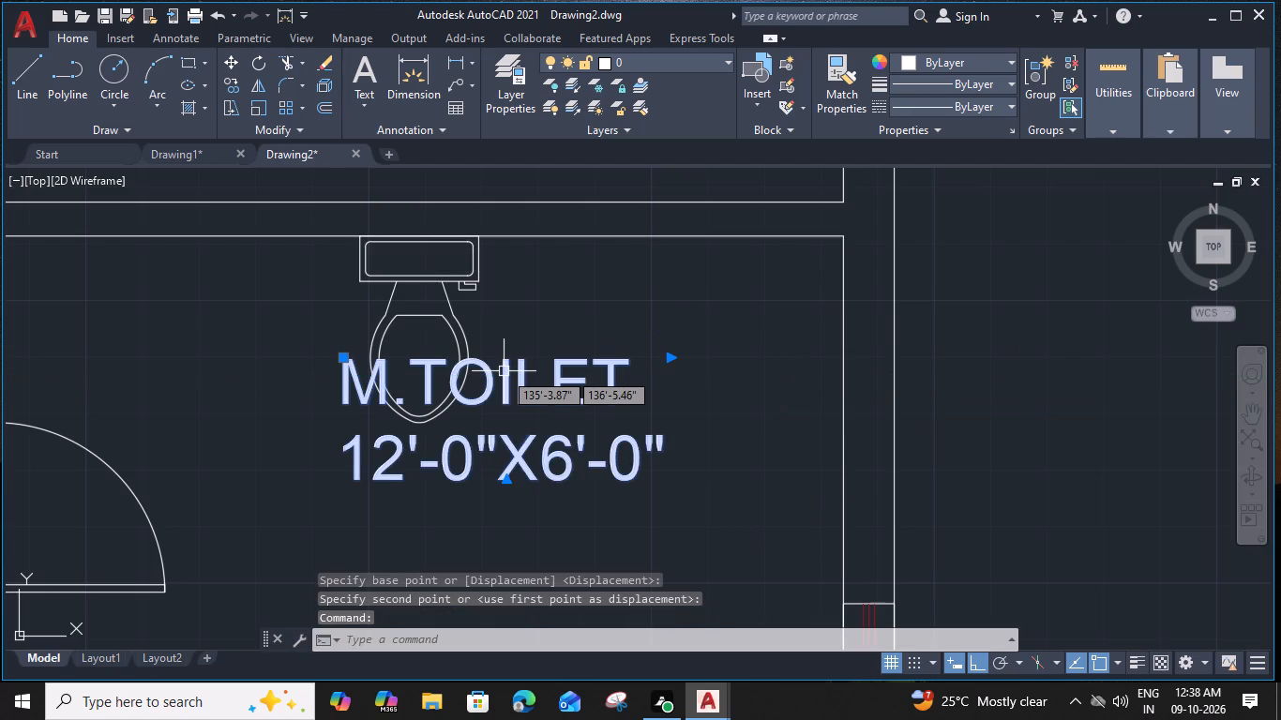
pyautogui.write('M')
pyautogui.press('space')
pyautogui.click(358, 477)
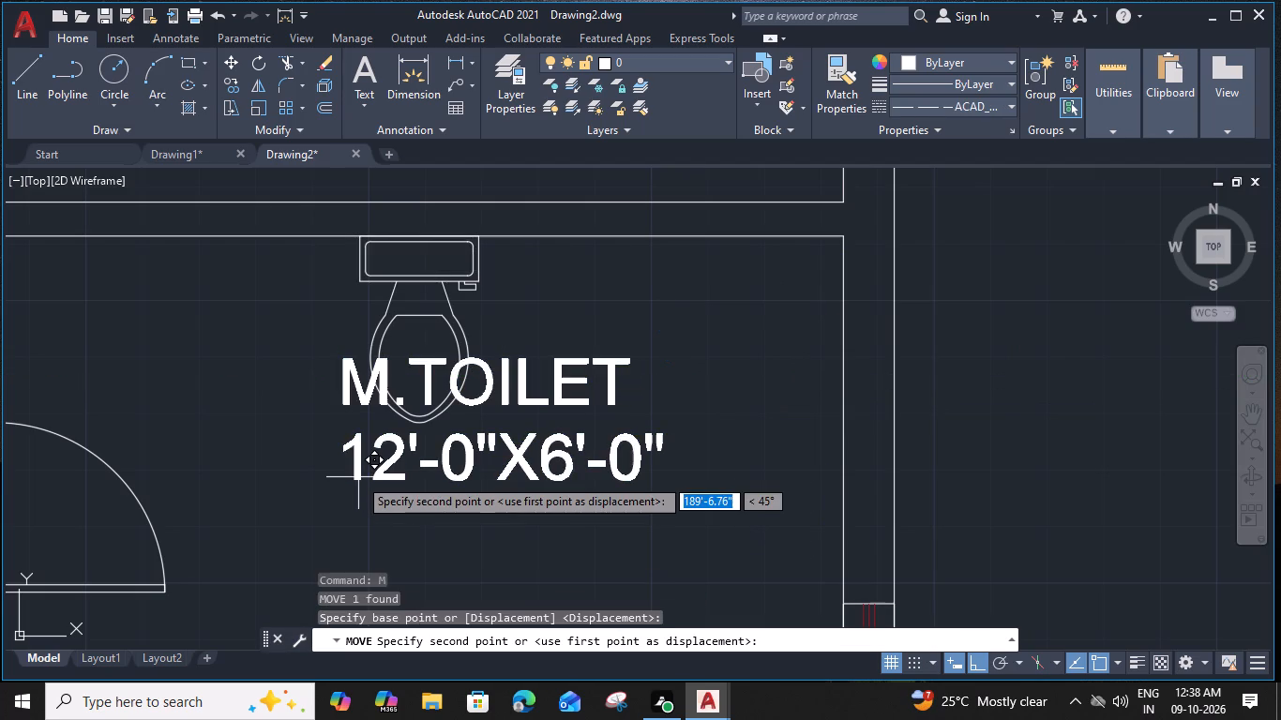
pyautogui.moveTo(356, 528); pyautogui.dragTo(425, 359, button='middle')
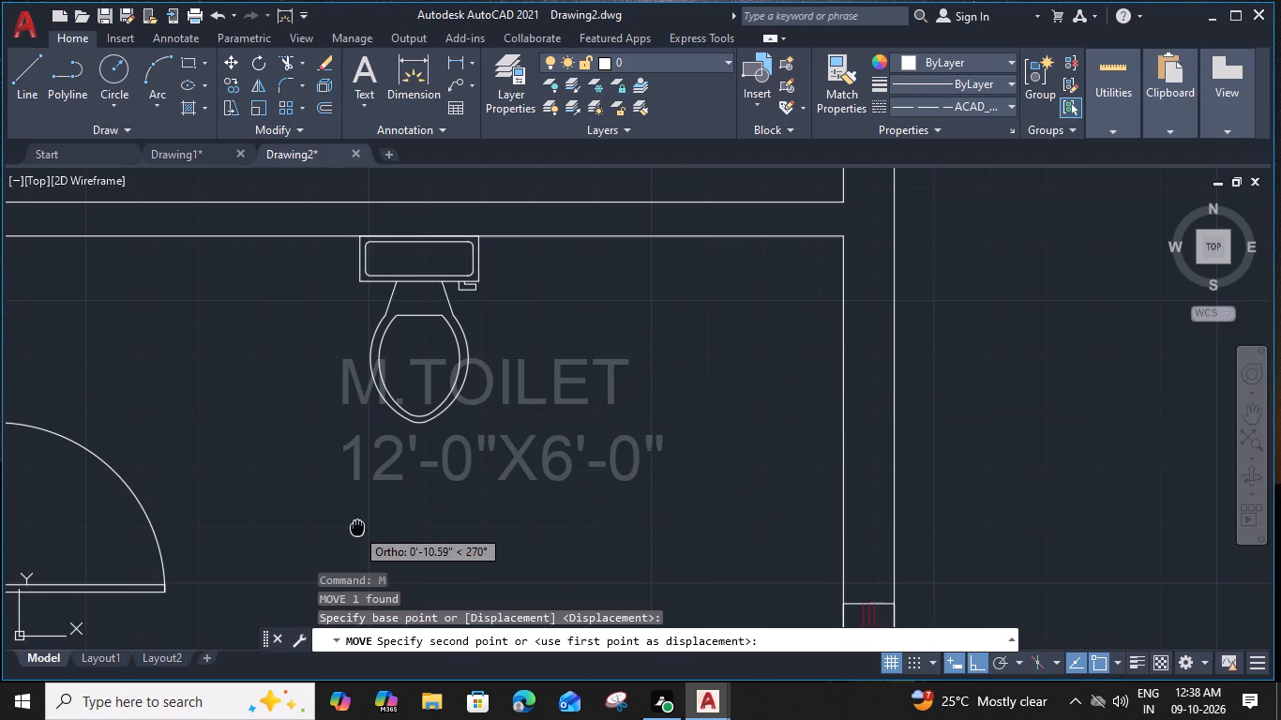
pyautogui.click(427, 472)
pyautogui.click(427, 471)
pyautogui.write('M')
pyautogui.press('space')
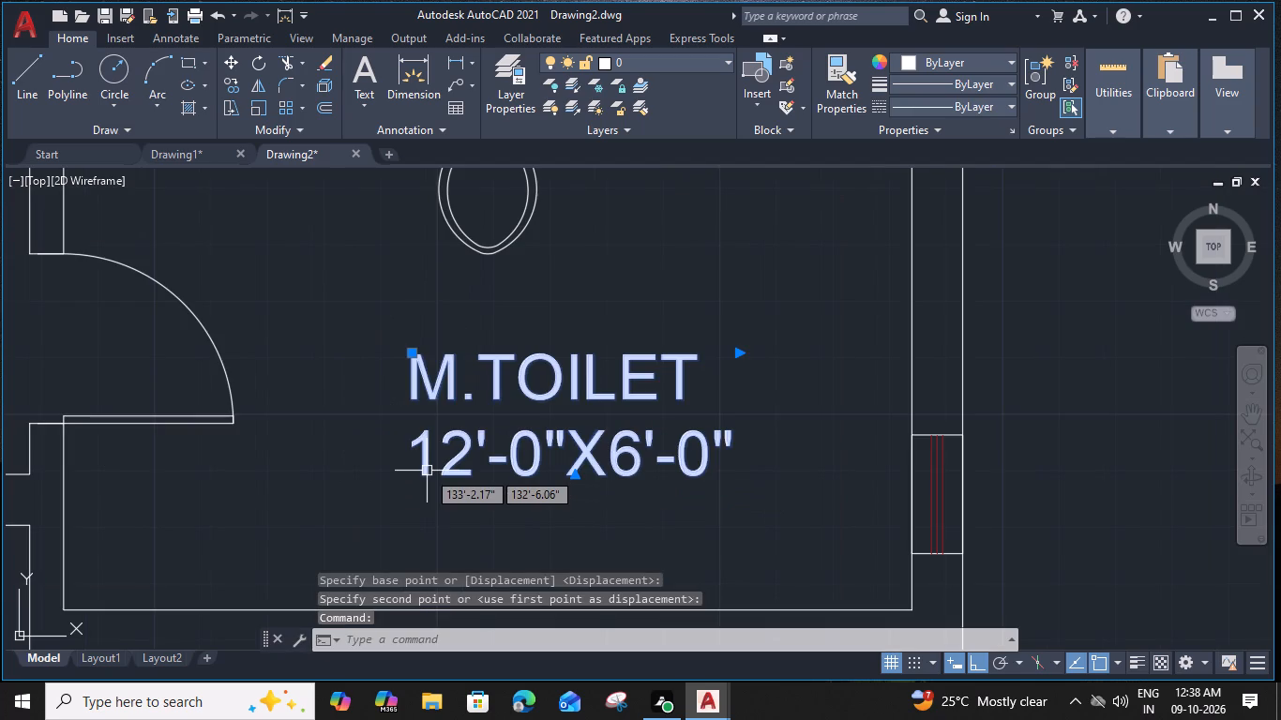
pyautogui.click(427, 471)
pyautogui.click(355, 468)
# Offset M.TOILET's inner east wall line 2' west, that copy another 1' west, and the resulting line 3" west to form a partition.
pyautogui.click(911, 355)
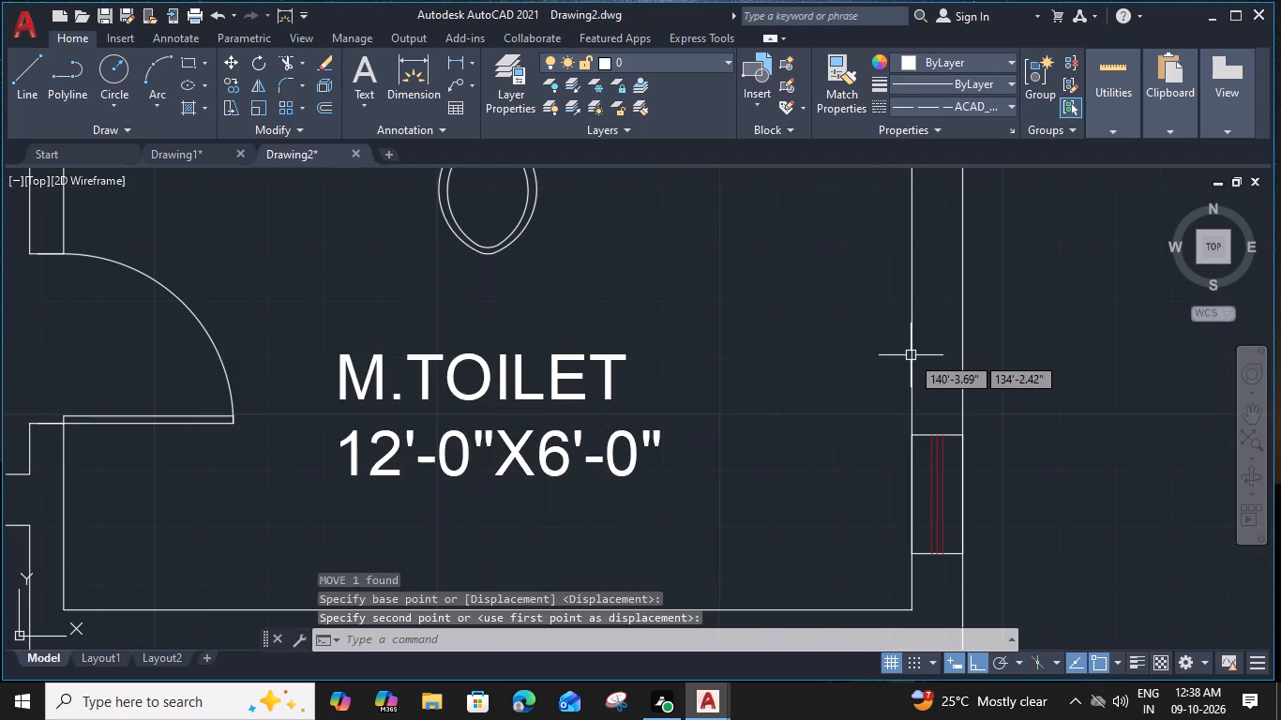
pyautogui.press('o')
pyautogui.press('space')
pyautogui.press('space')
pyautogui.write("2'")
pyautogui.click(785, 377)
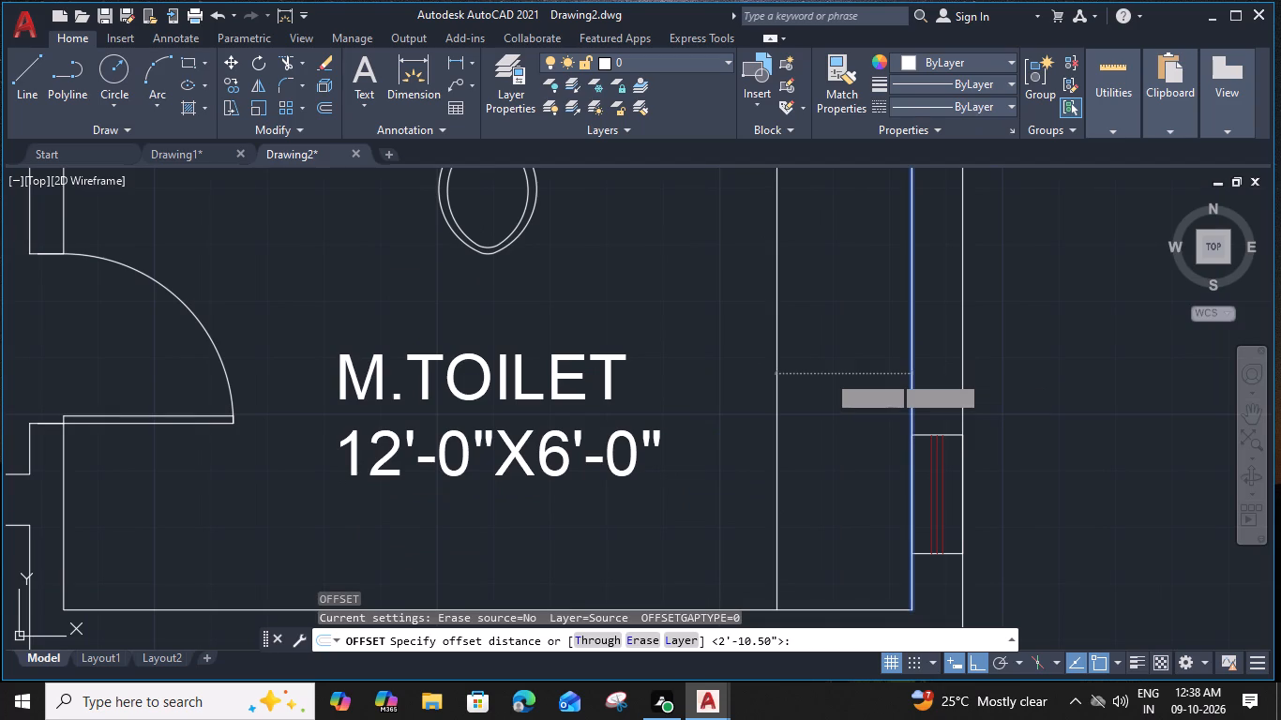
pyautogui.click(775, 370)
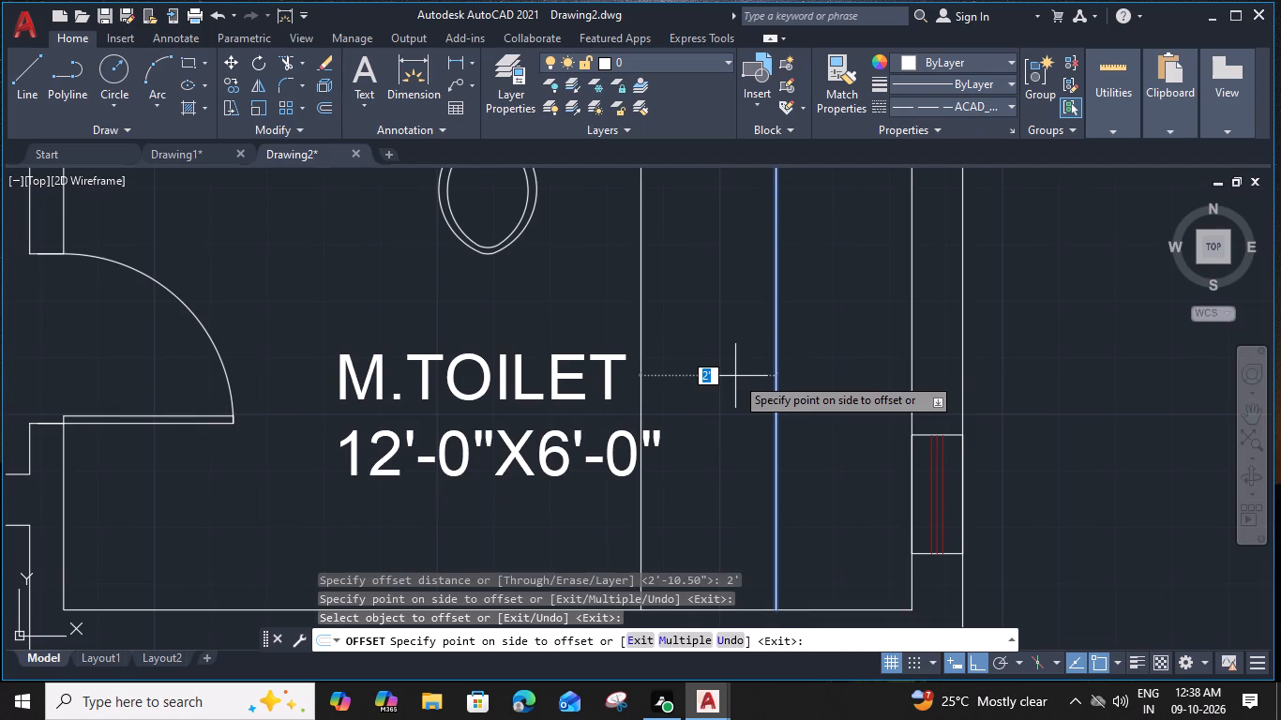
pyautogui.press('3')
pyautogui.press('BackSpace')
pyautogui.write("1'")
pyautogui.press('space')
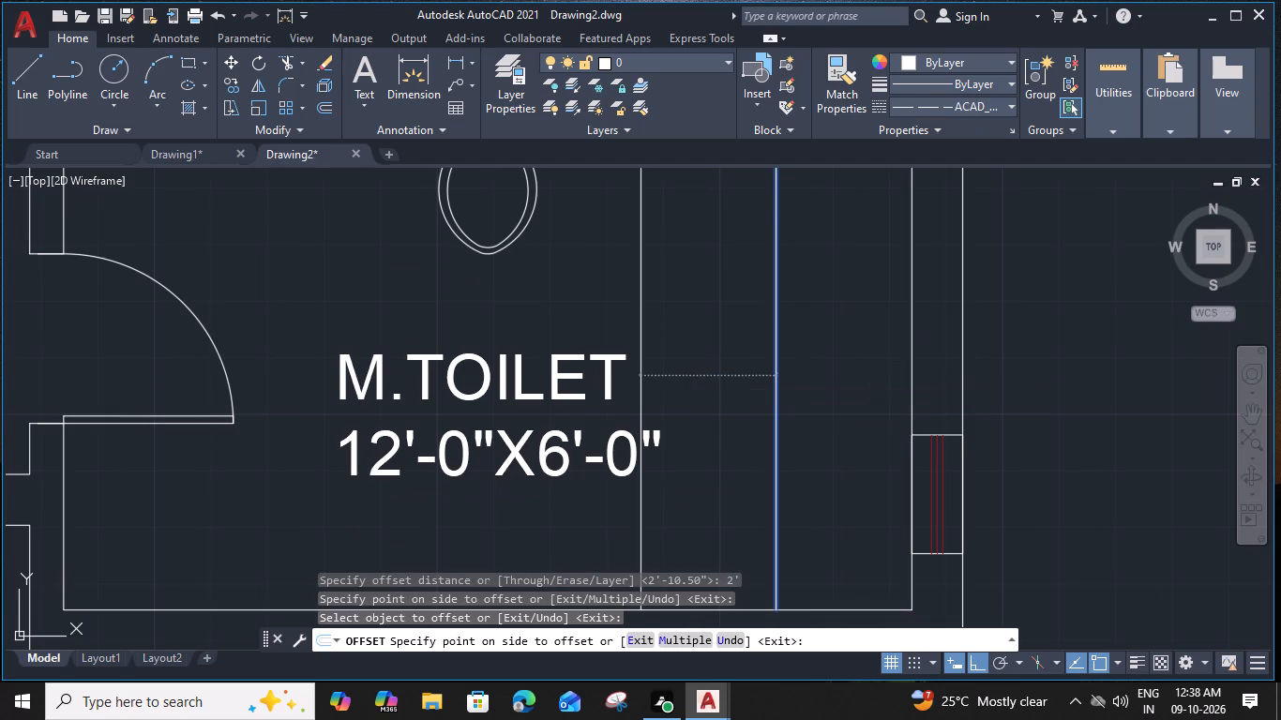
pyautogui.click(708, 365)
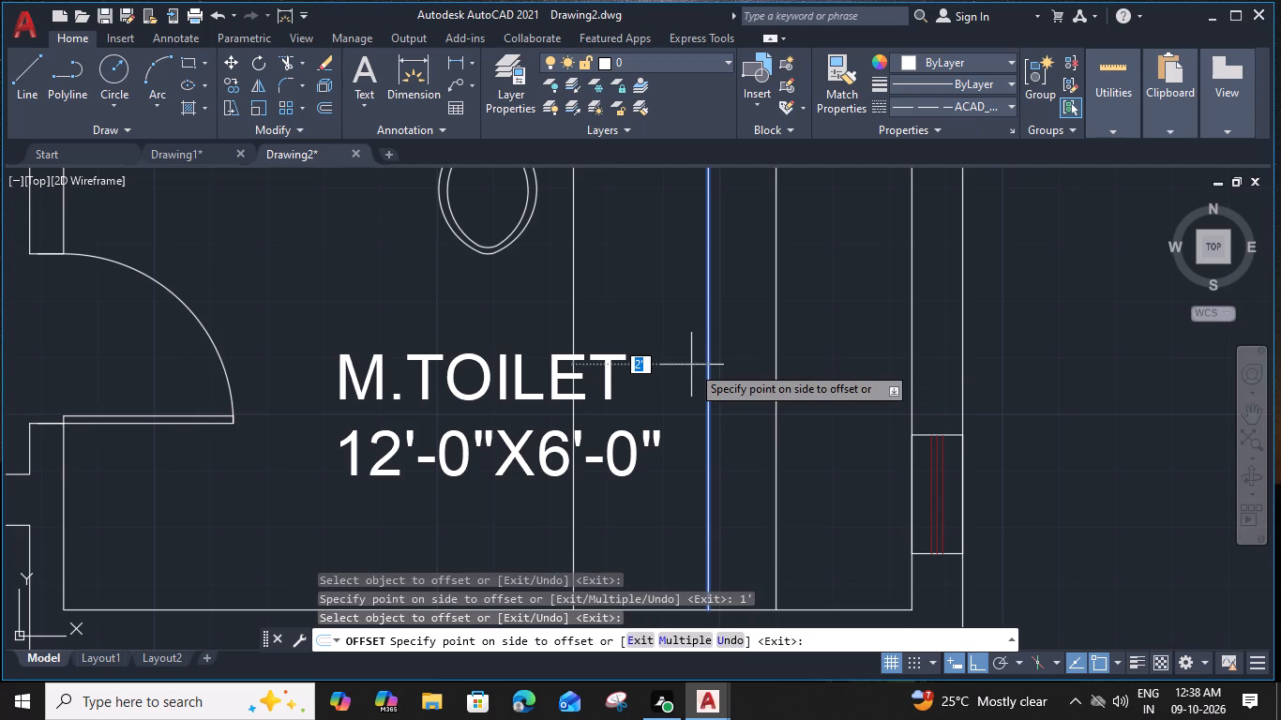
pyautogui.write('3"')
pyautogui.press('Return')
pyautogui.press('Escape')
# Trim away the intermediate line 2' from M.TOILET's east wall, leaving only the double-line partition.
pyautogui.write('TR')
pyautogui.press('space')
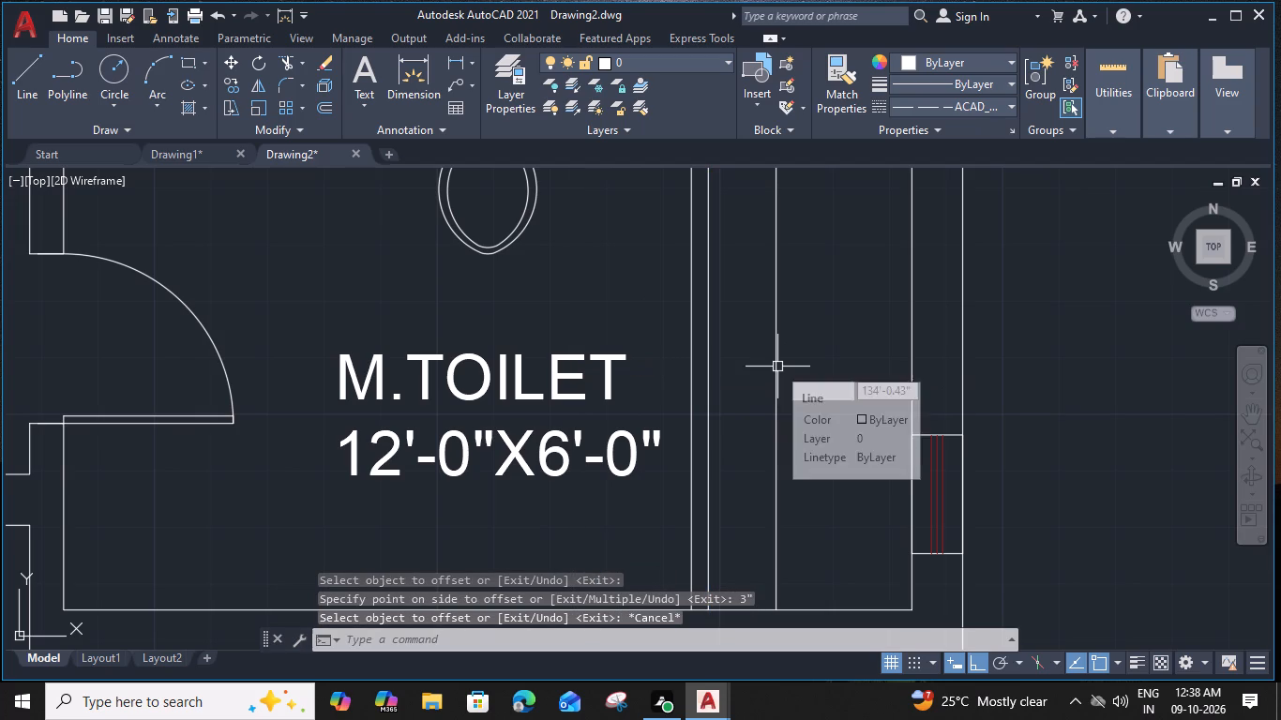
pyautogui.click(777, 365)
pyautogui.scroll(-2, 776, 365)
pyautogui.press('Escape')
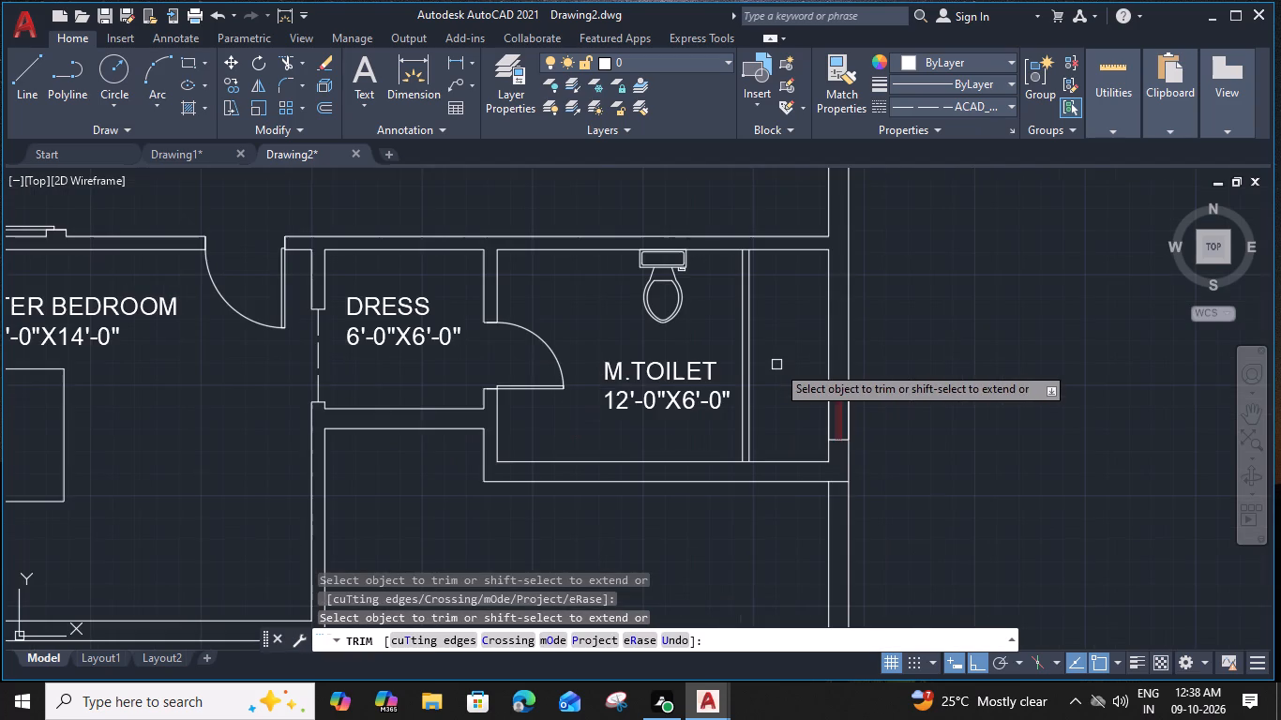
# Offset the inner east, northeast and south wall lines of the central hall above M.TOILET 3' inward.
pyautogui.scroll(-3, 776, 363)
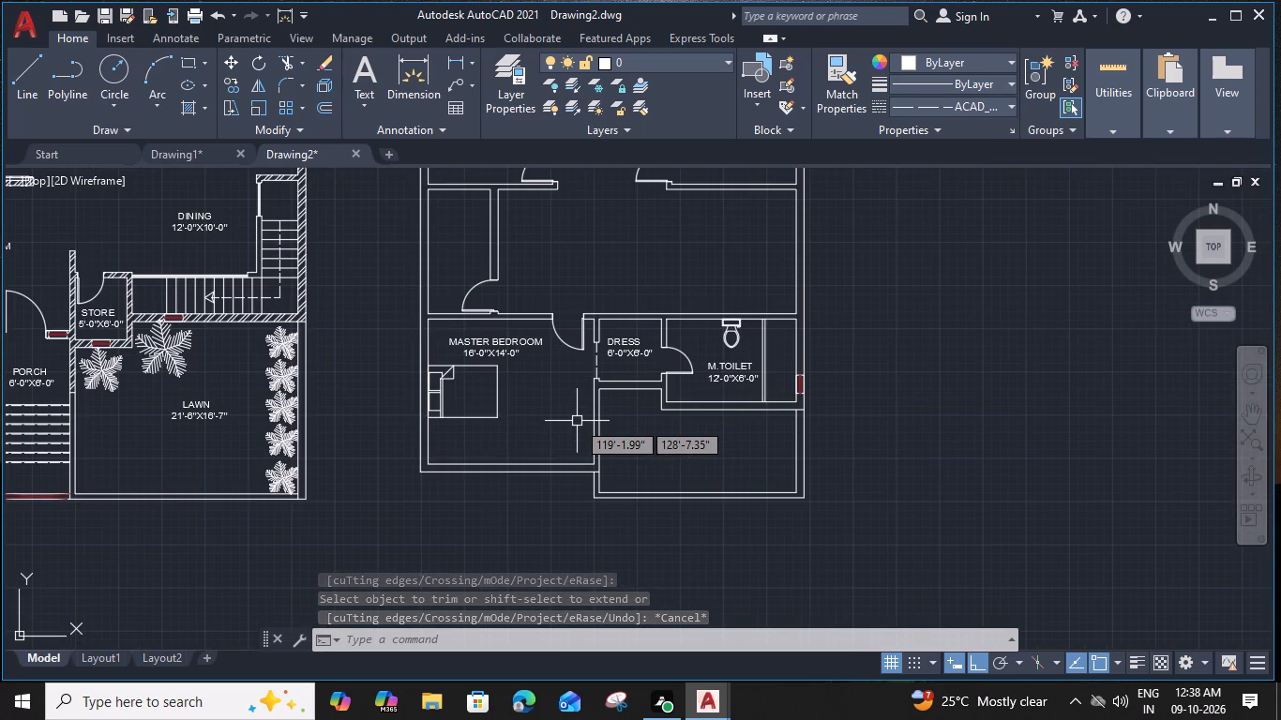
pyautogui.moveTo(580, 422); pyautogui.dragTo(745, 412, button='middle')
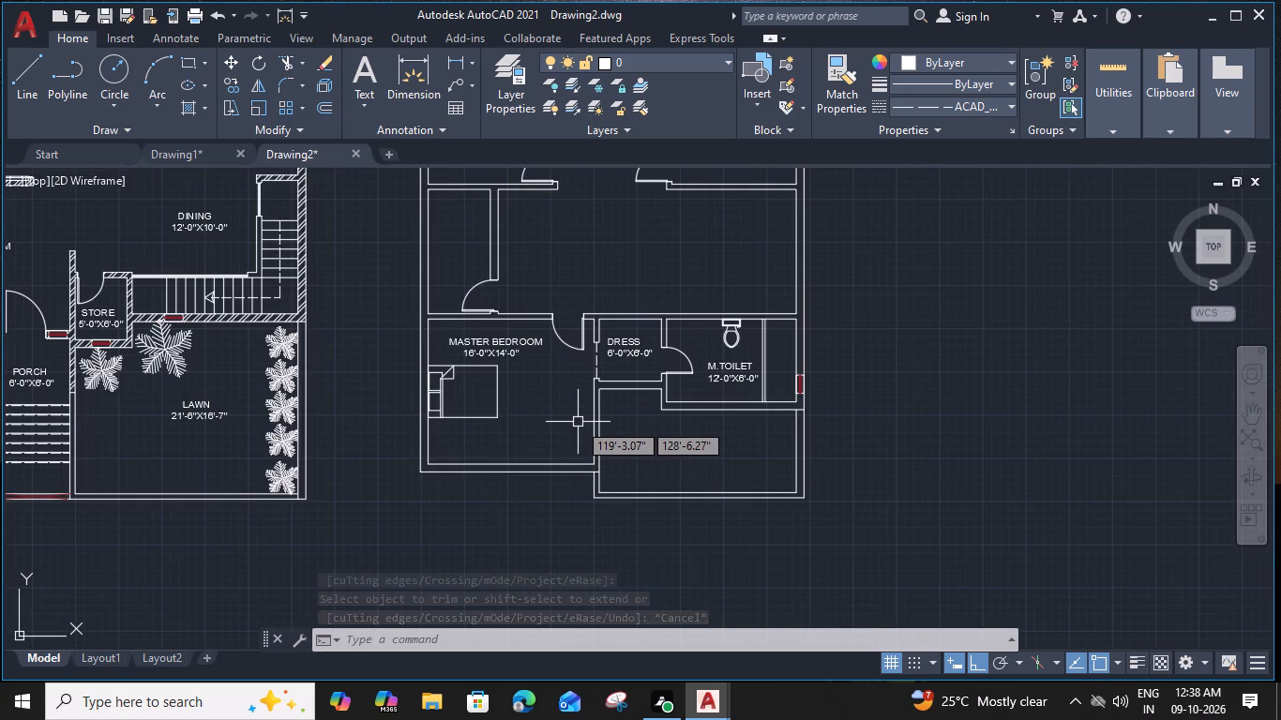
pyautogui.moveTo(745, 412); pyautogui.dragTo(744, 418, button='middle')
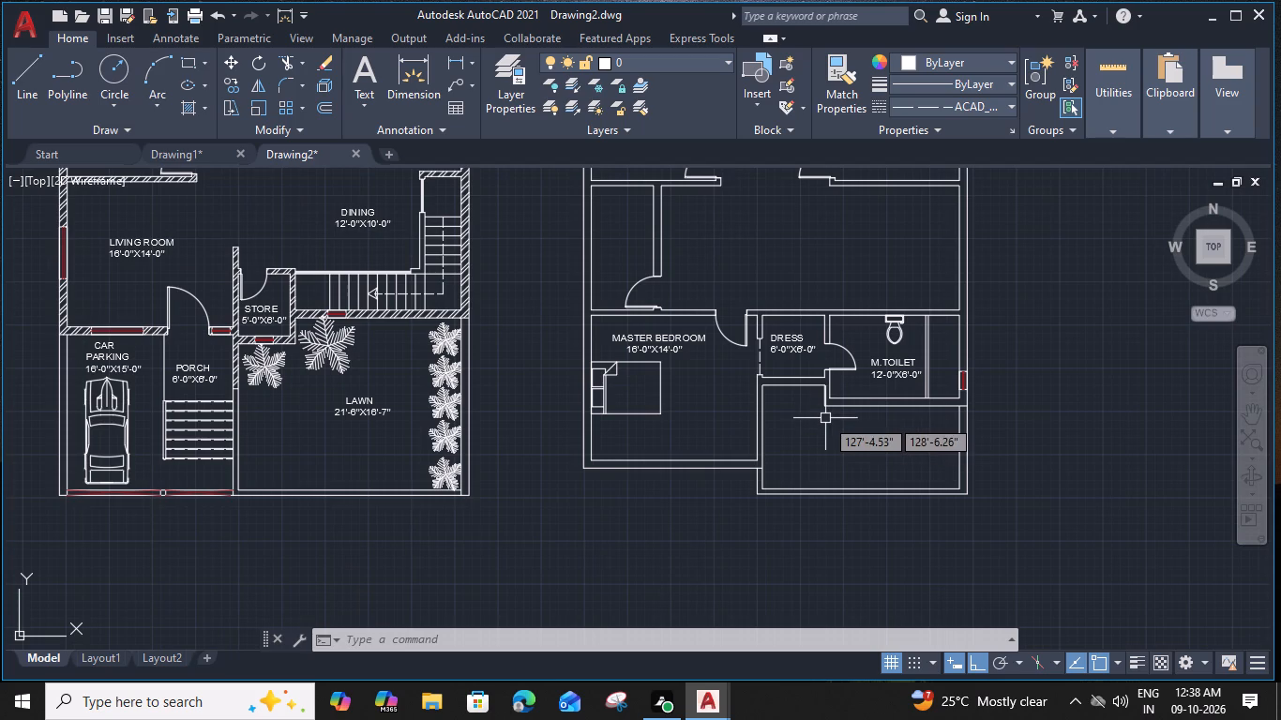
pyautogui.moveTo(820, 421); pyautogui.dragTo(801, 517, button='middle')
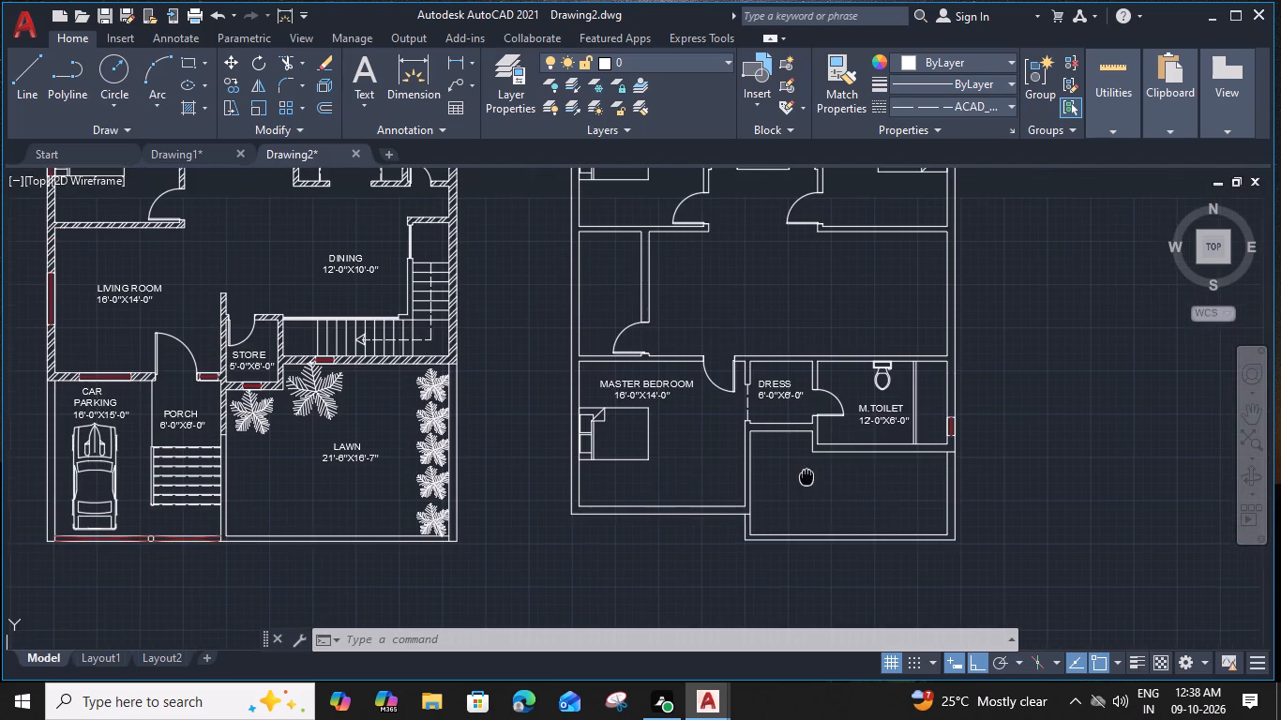
pyautogui.moveTo(772, 368); pyautogui.dragTo(776, 412, button='middle')
pyautogui.moveTo(755, 374); pyautogui.dragTo(757, 409, button='middle')
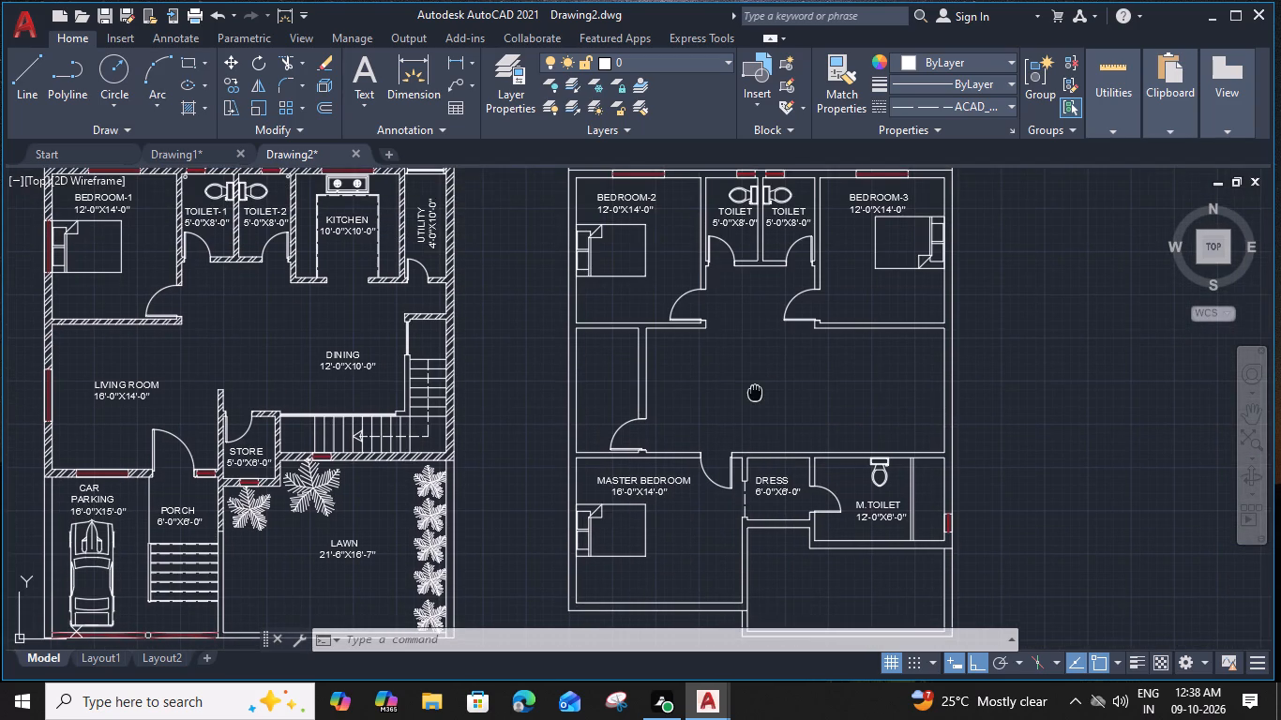
pyautogui.moveTo(757, 409); pyautogui.dragTo(761, 435, button='middle')
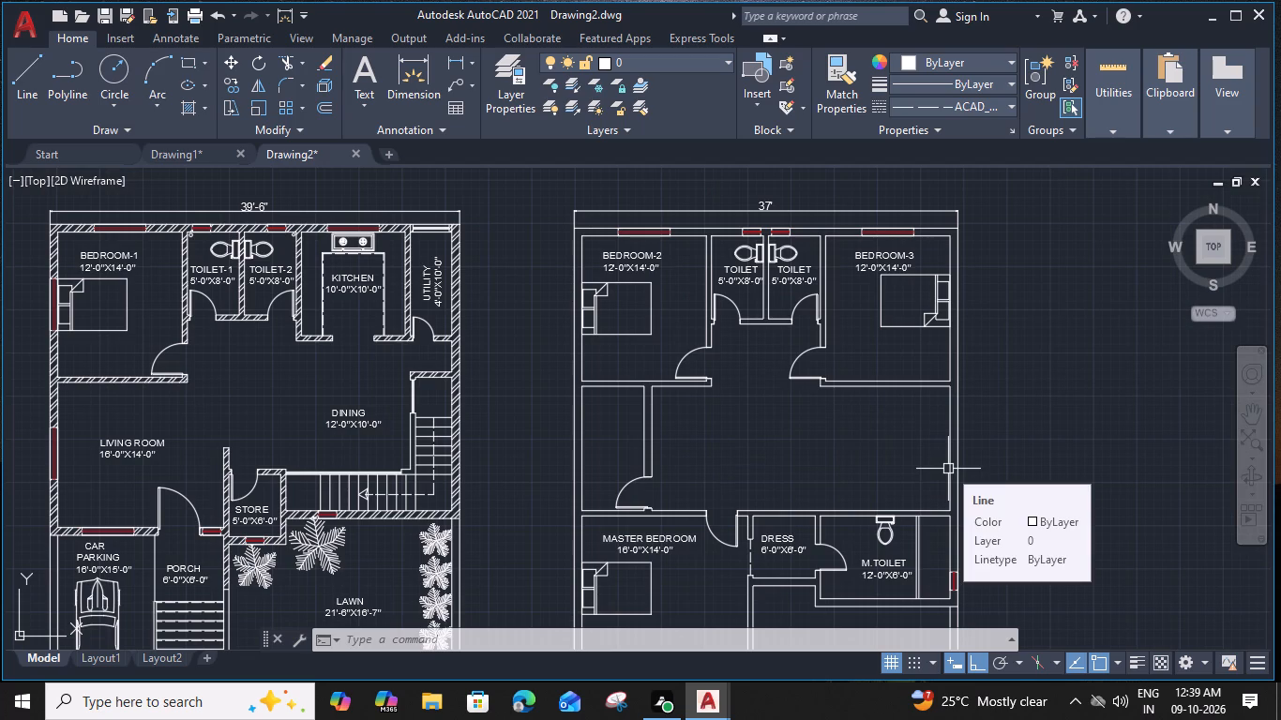
pyautogui.moveTo(948, 468); pyautogui.dragTo(940, 410, button='middle')
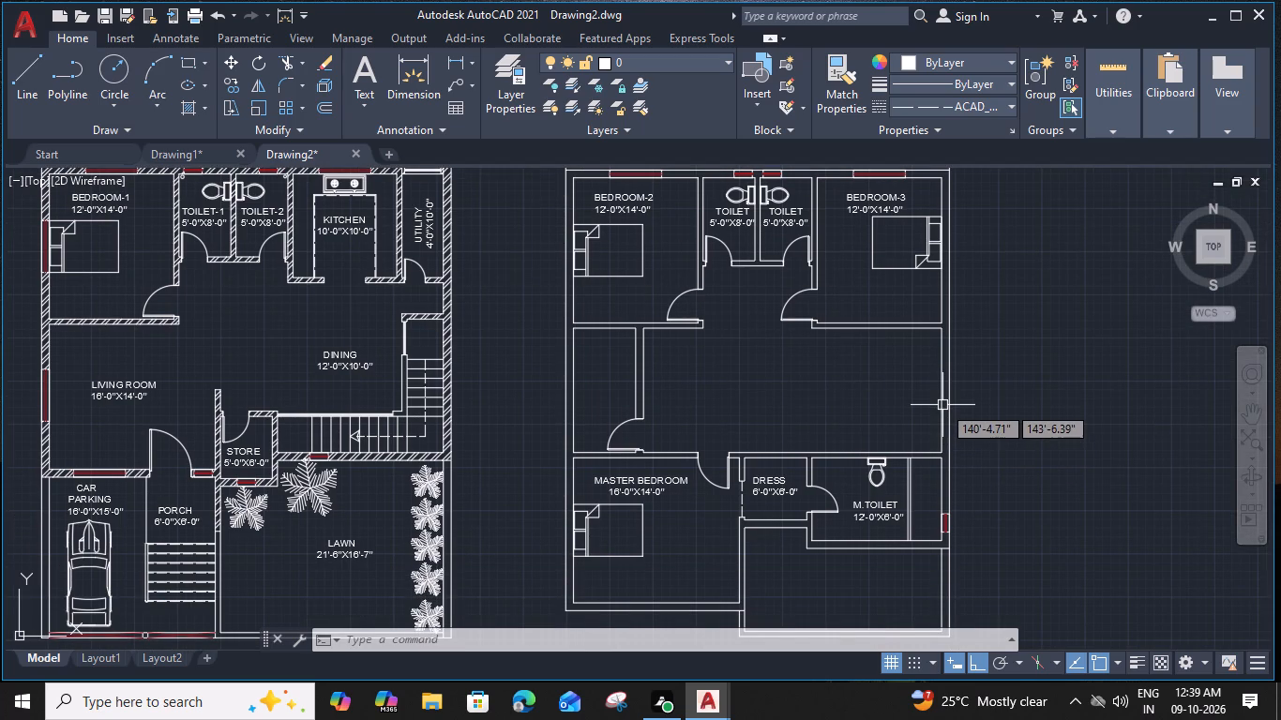
pyautogui.moveTo(931, 445); pyautogui.dragTo(897, 412, button='middle')
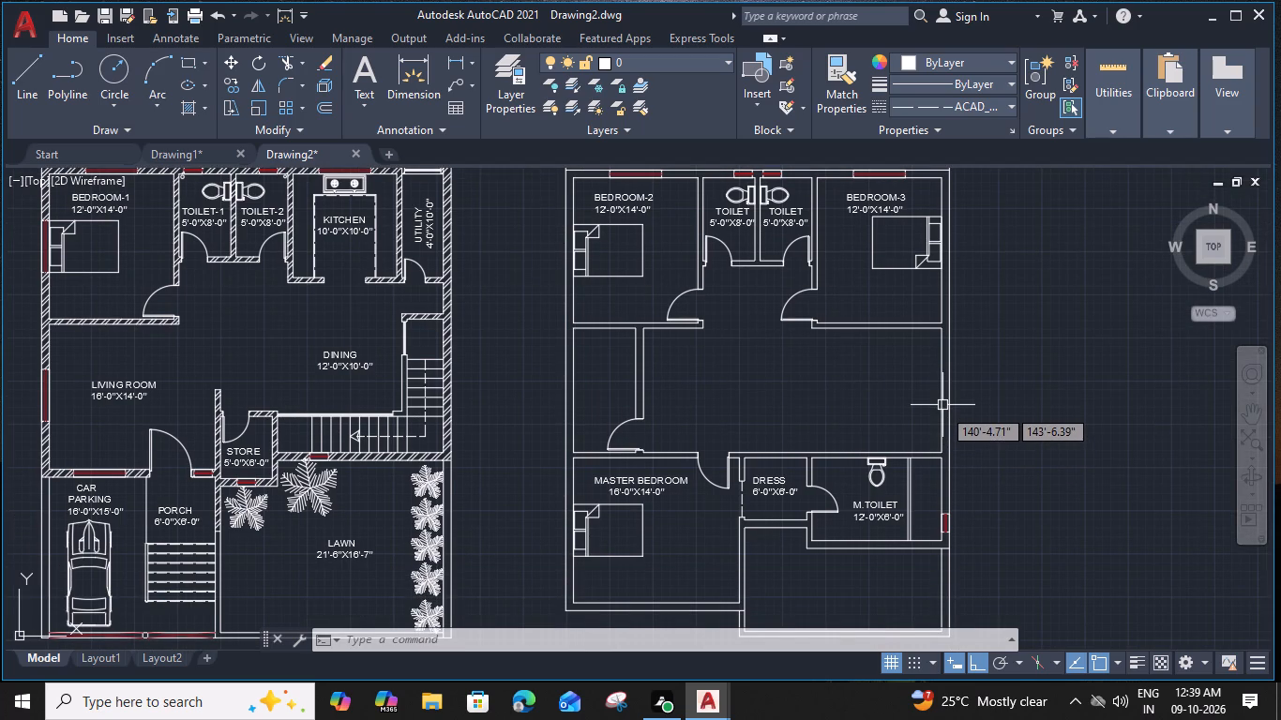
pyautogui.click(906, 358)
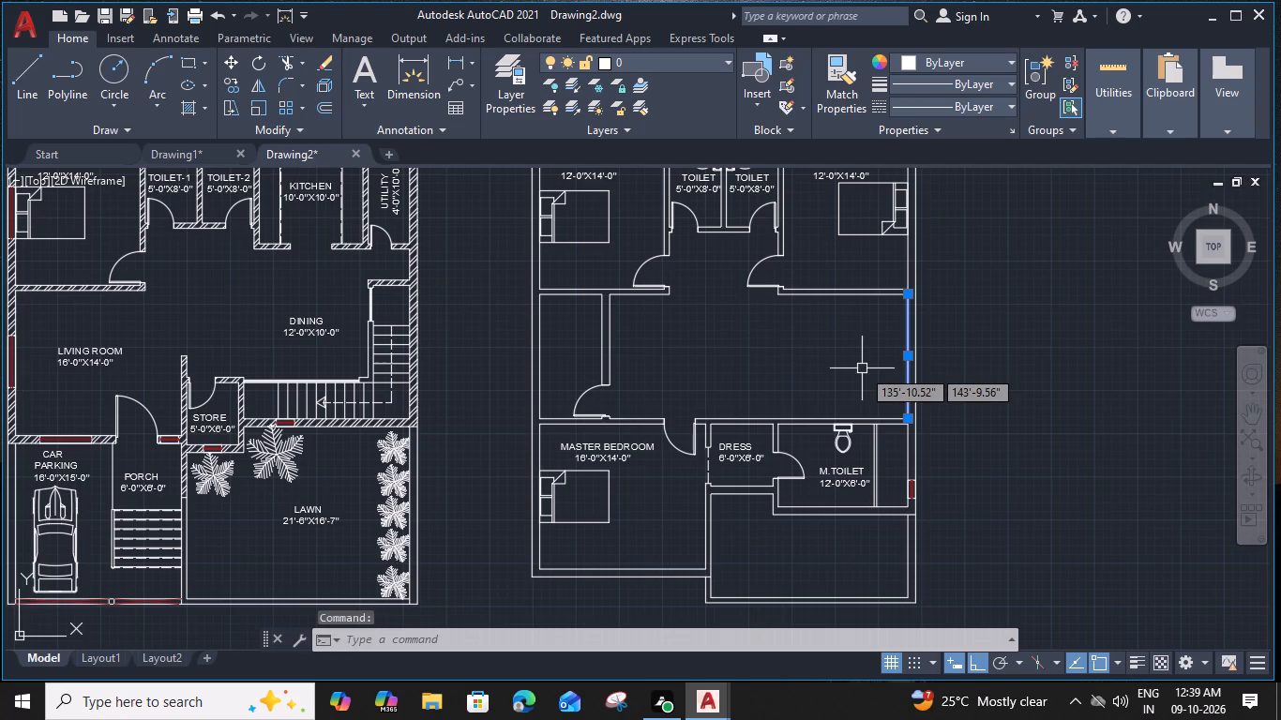
pyautogui.write('O')
pyautogui.press('space')
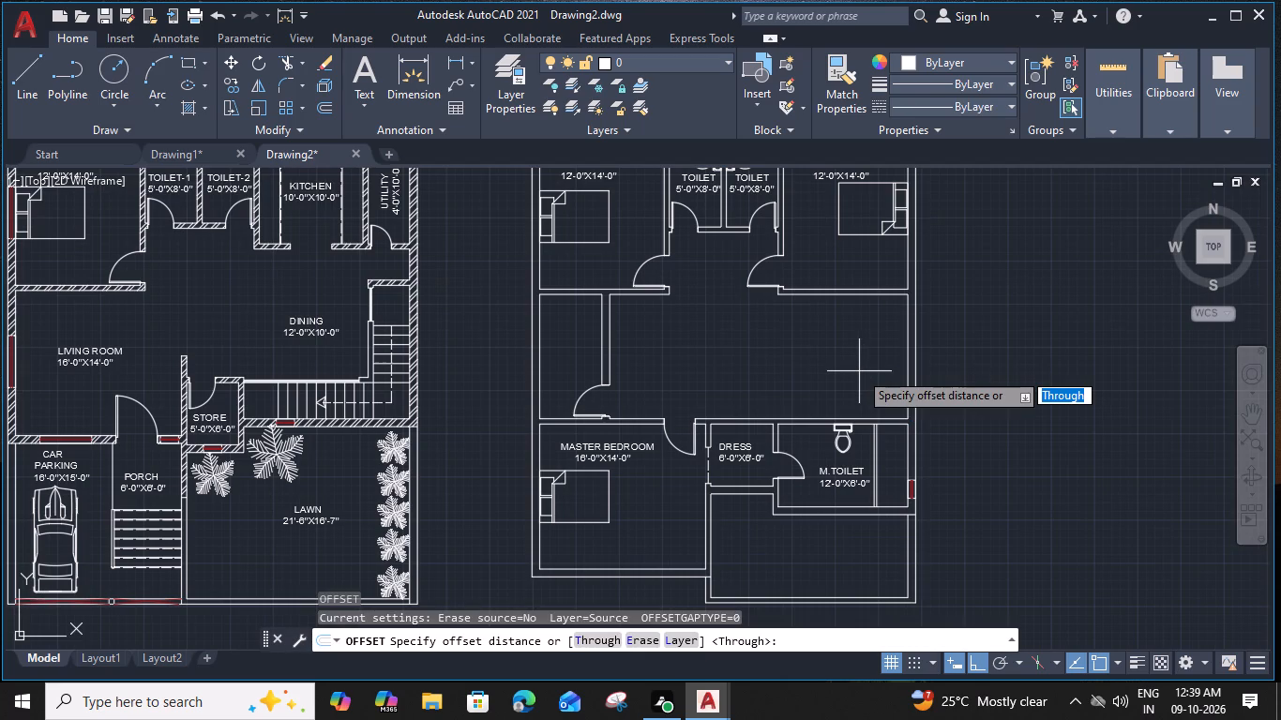
pyautogui.write("3'")
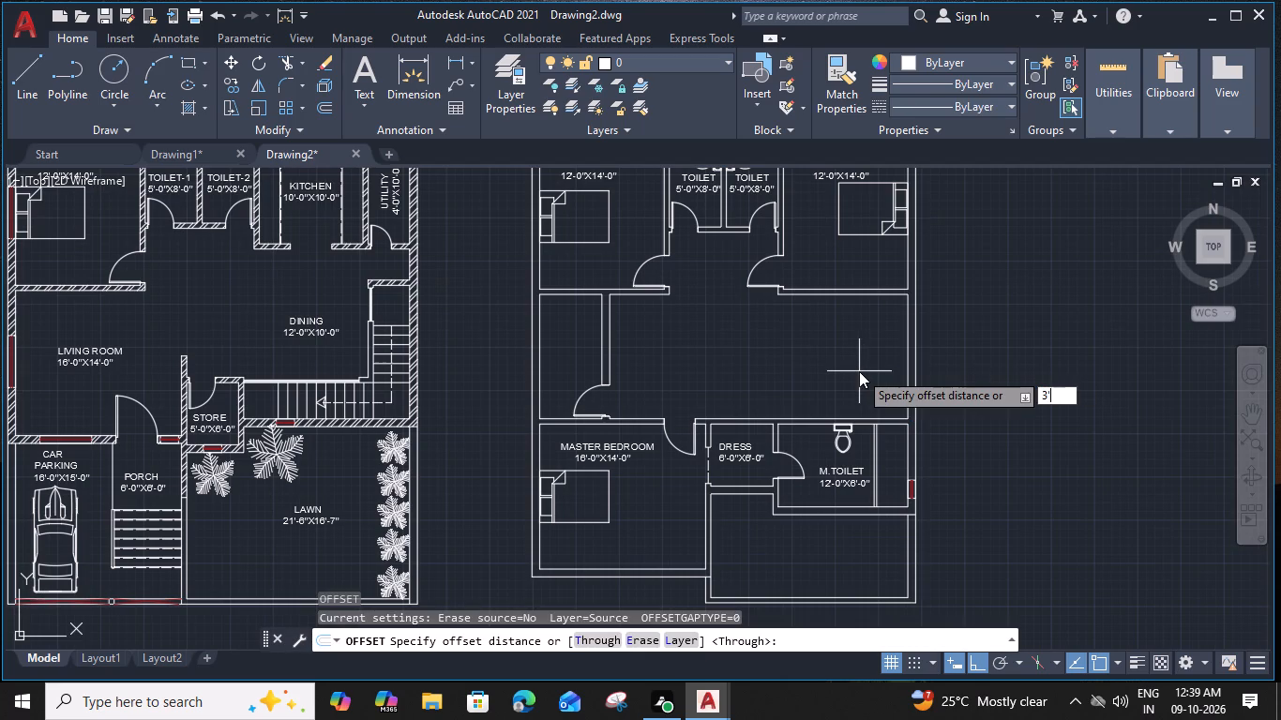
pyautogui.press('space')
pyautogui.click(859, 371)
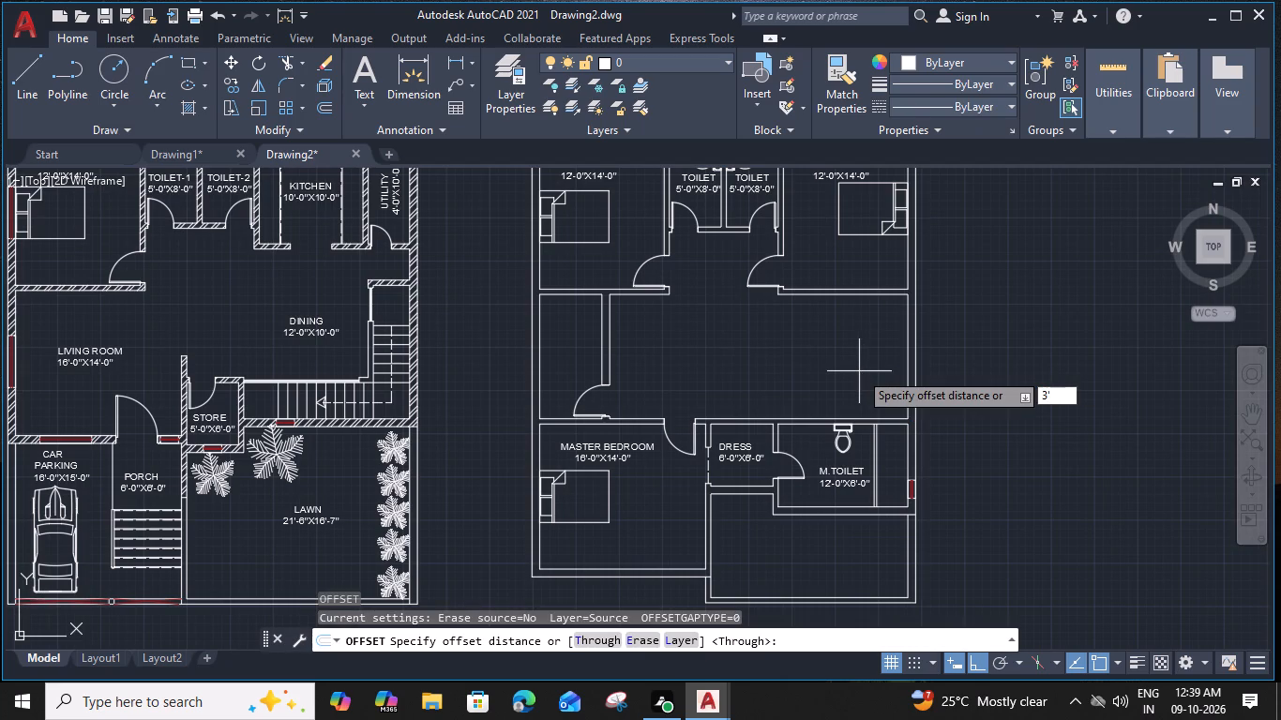
pyautogui.click(856, 295)
pyautogui.click(856, 349)
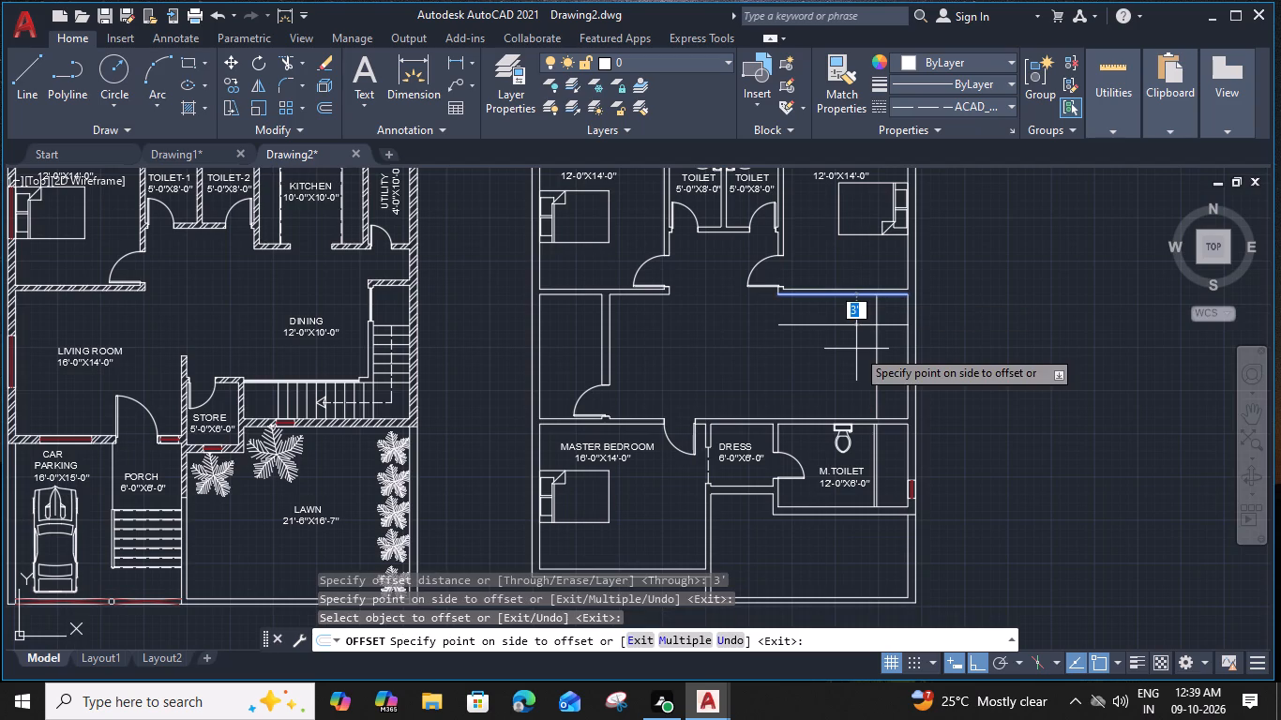
pyautogui.click(864, 415)
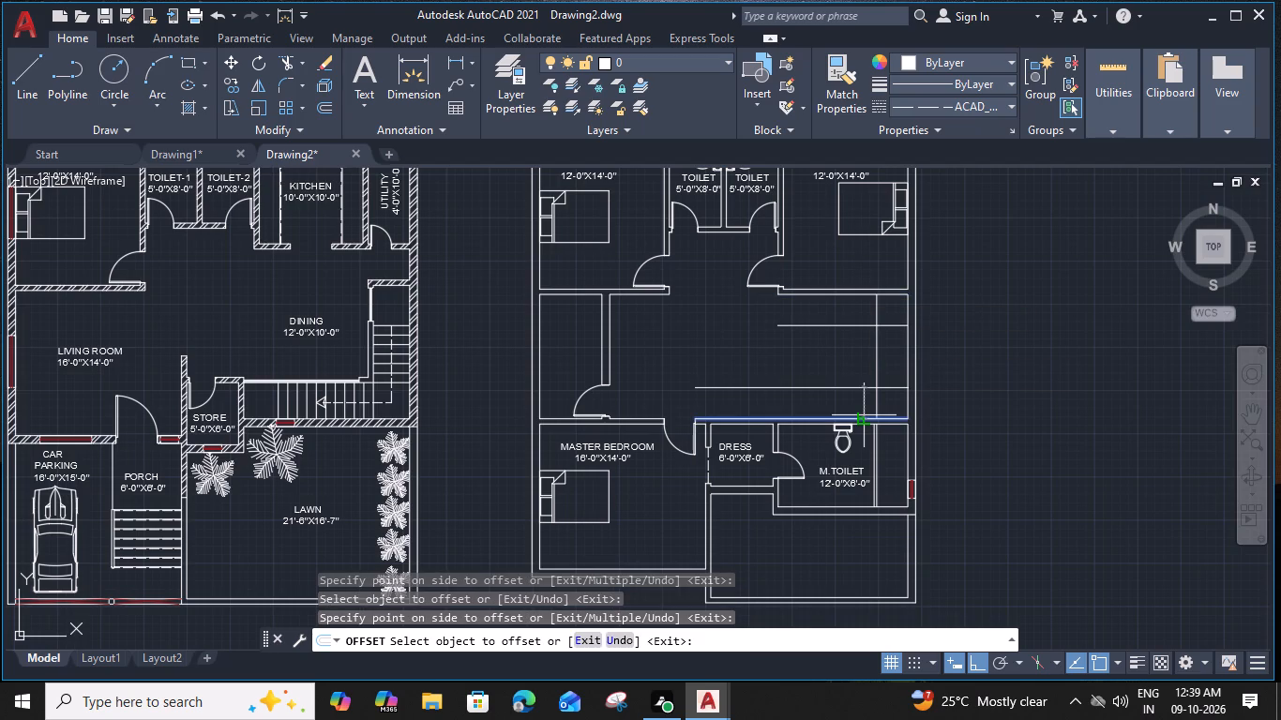
pyautogui.click(861, 350)
pyautogui.press('Escape')
# Draw a vertical line from the west end of the hall's northern offset line down to the south wall.
pyautogui.press('l')
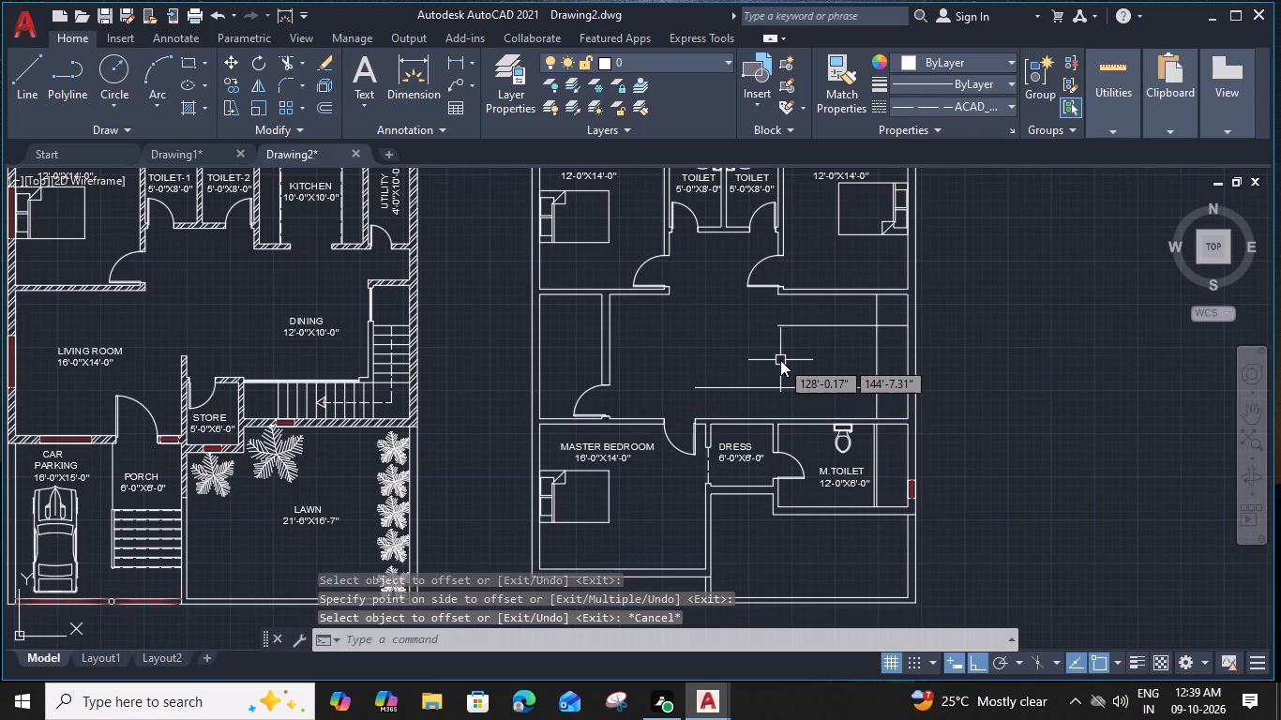
pyautogui.press('space')
pyautogui.click(776, 326)
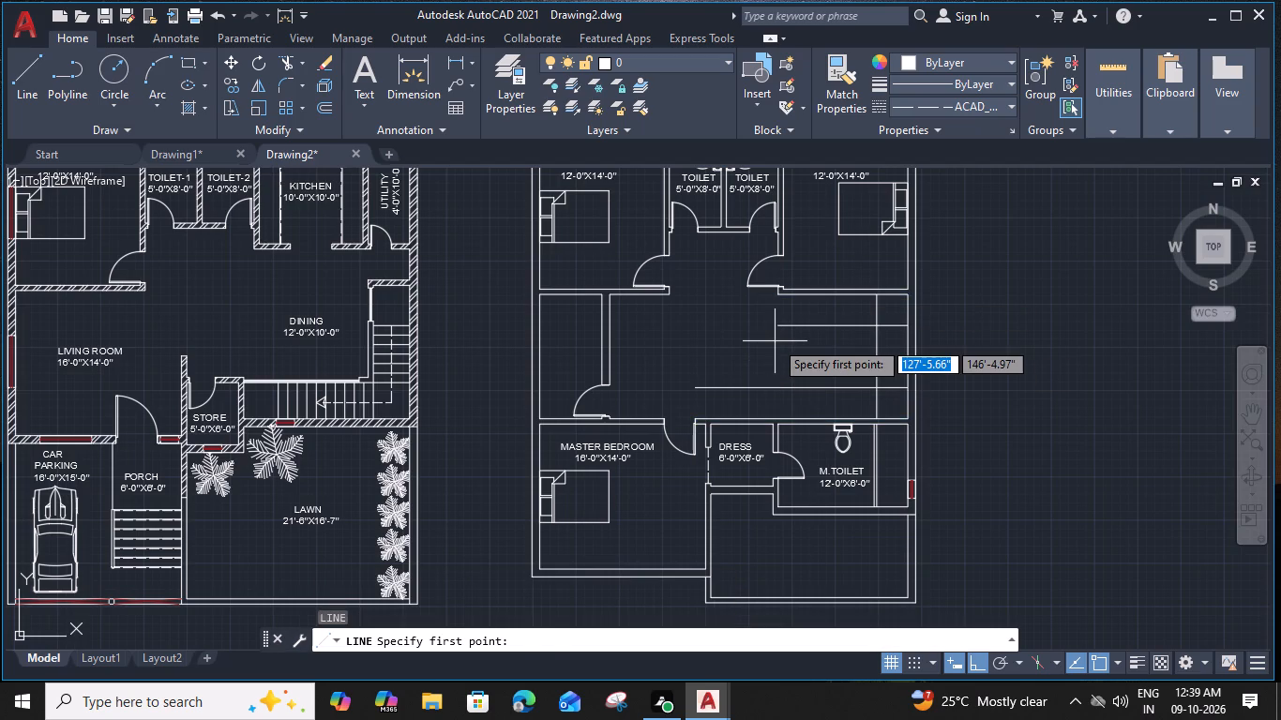
pyautogui.click(784, 419)
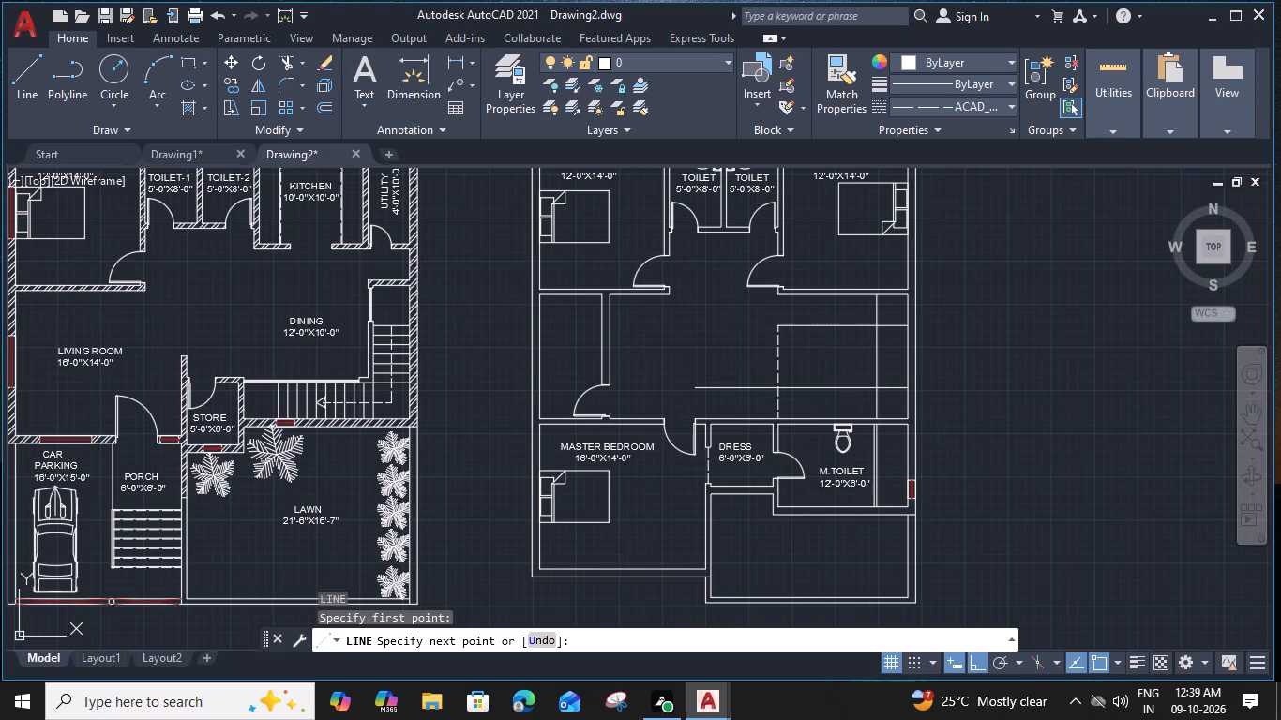
pyautogui.press('Escape')
# Trim the hall's southern offset line back to the new vertical line, removing its western overhang.
pyautogui.write('TR')
pyautogui.press('space')
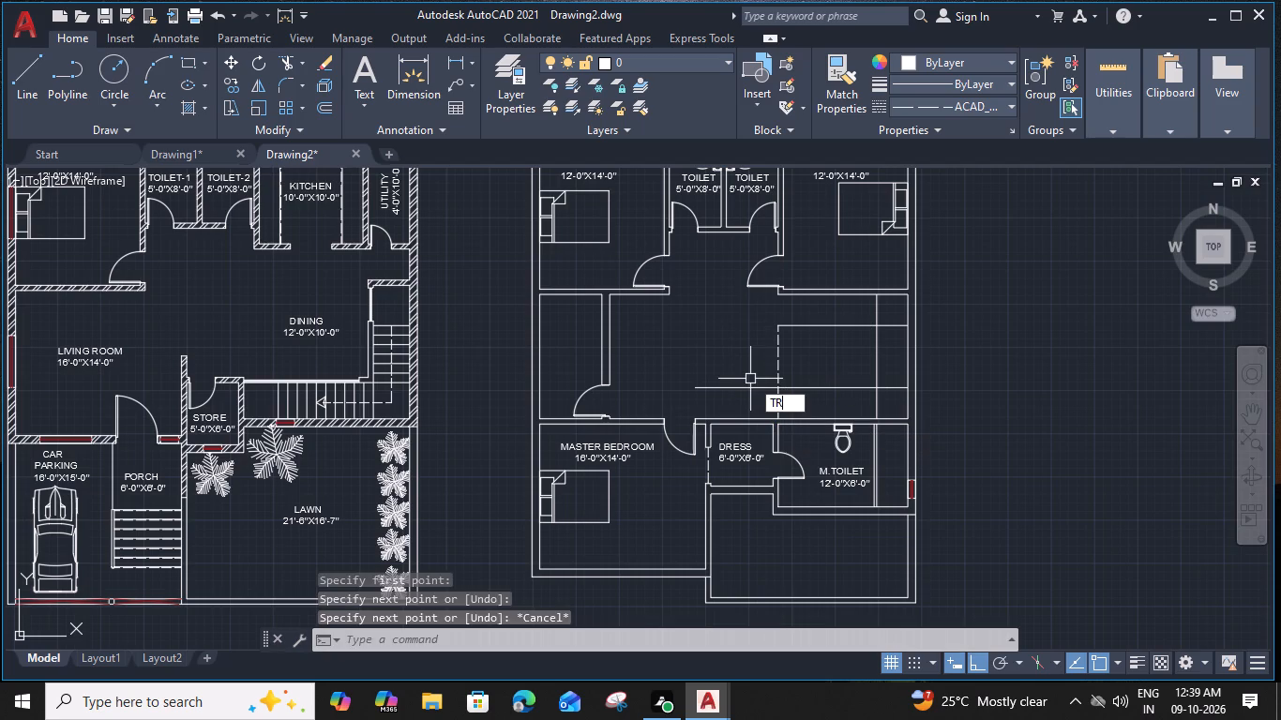
pyautogui.click(753, 386)
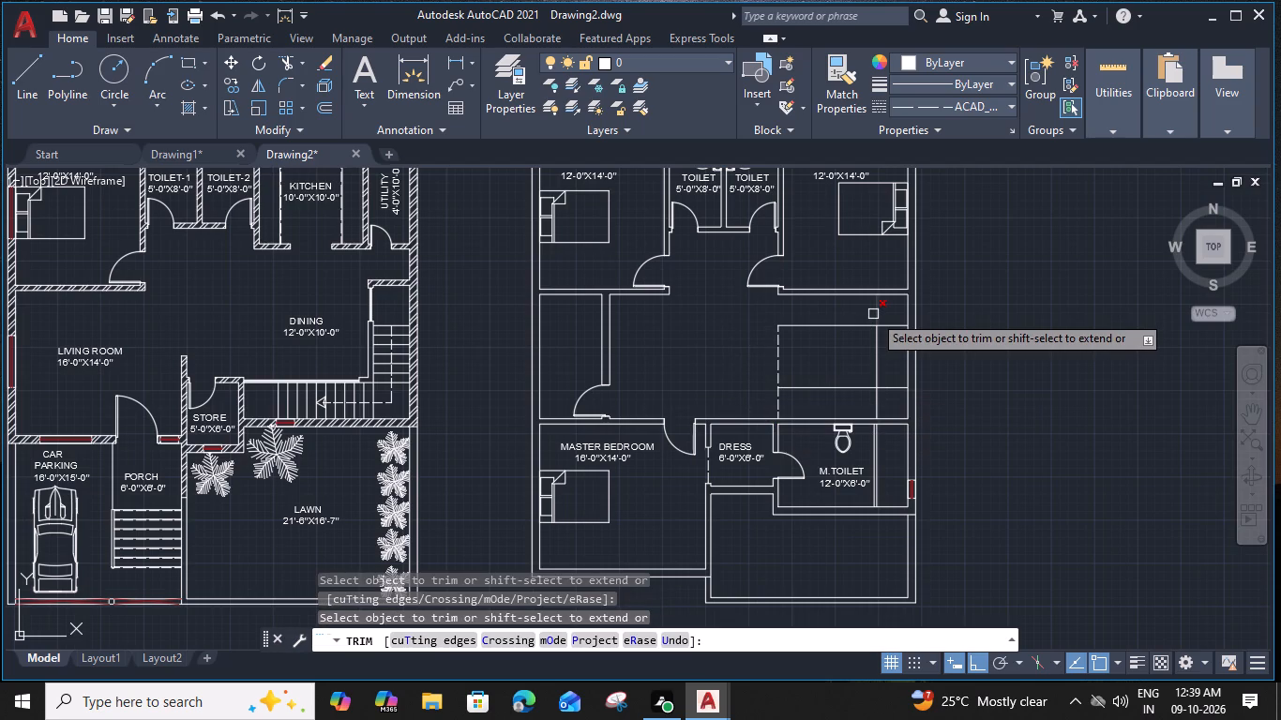
pyautogui.click(873, 314)
pyautogui.hotkey('ctrl', 'z')
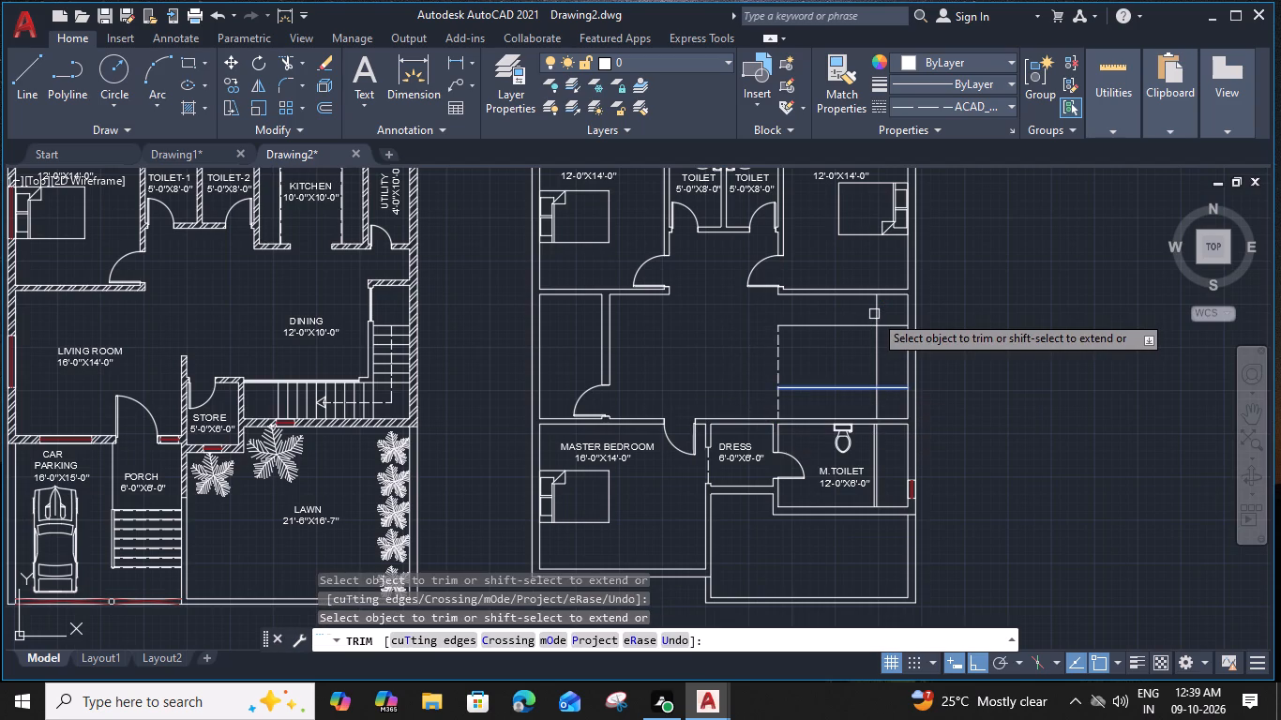
pyautogui.press('Escape')
# Set the linetype of the new vertical line in the hall to ByLayer.
pyautogui.click(778, 359)
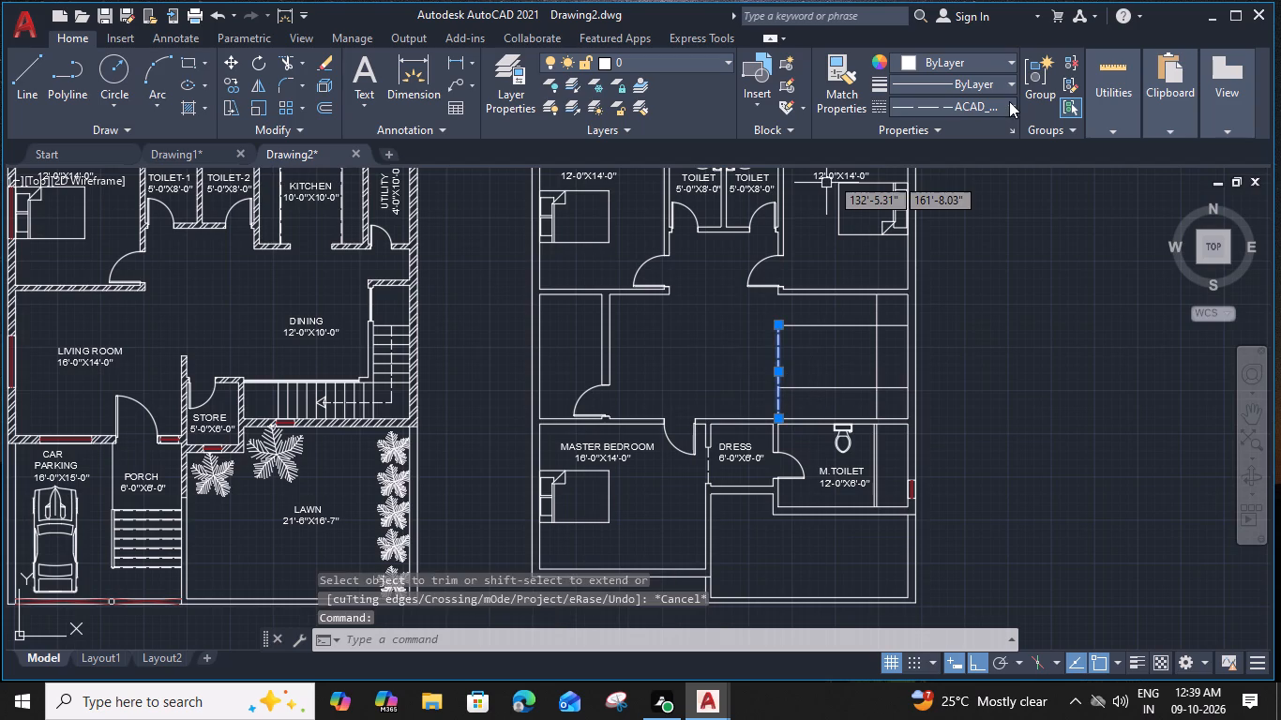
pyautogui.click(1009, 102)
pyautogui.click(989, 130)
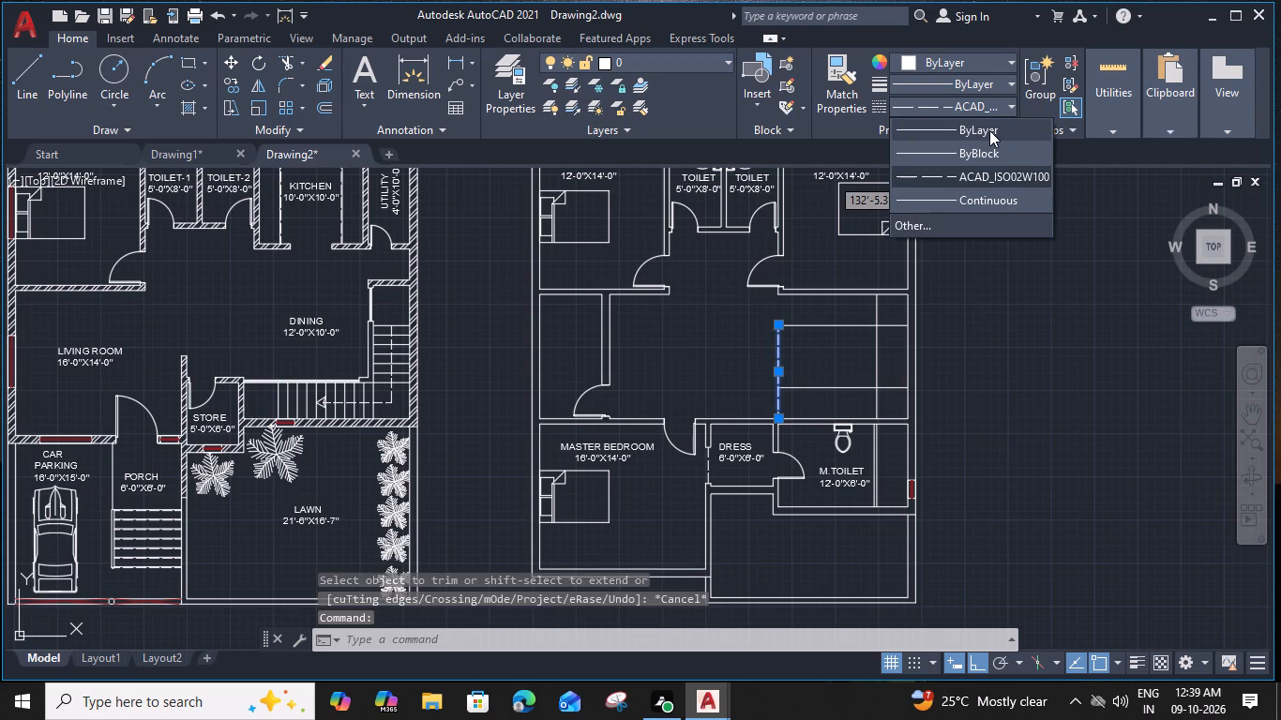
pyautogui.press('Escape')
# Offset the four sides of the rectangle at the hall's east end 3" inward.
pyautogui.moveTo(831, 361); pyautogui.dragTo(793, 343, button='middle')
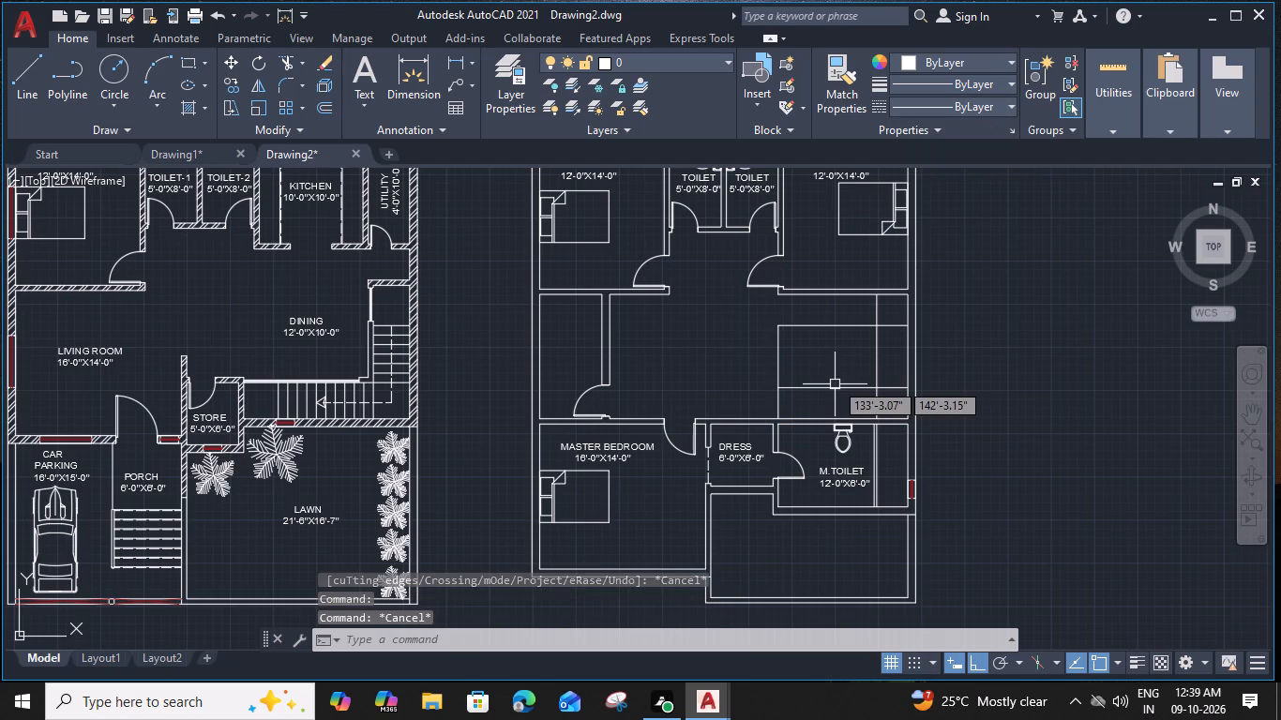
pyautogui.scroll(1, 816, 324)
pyautogui.click(836, 300)
pyautogui.press('o')
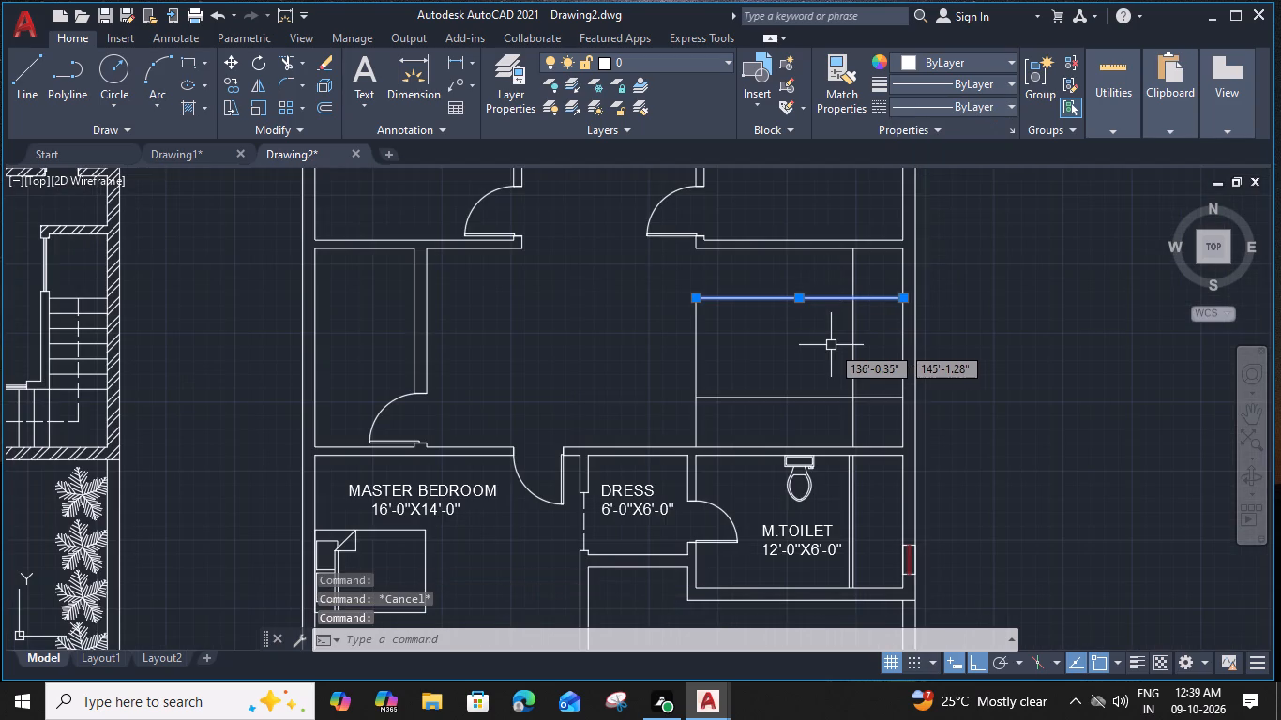
pyautogui.press('space')
pyautogui.write('3')
pyautogui.hotkey('shift', '"')
pyautogui.press('Return')
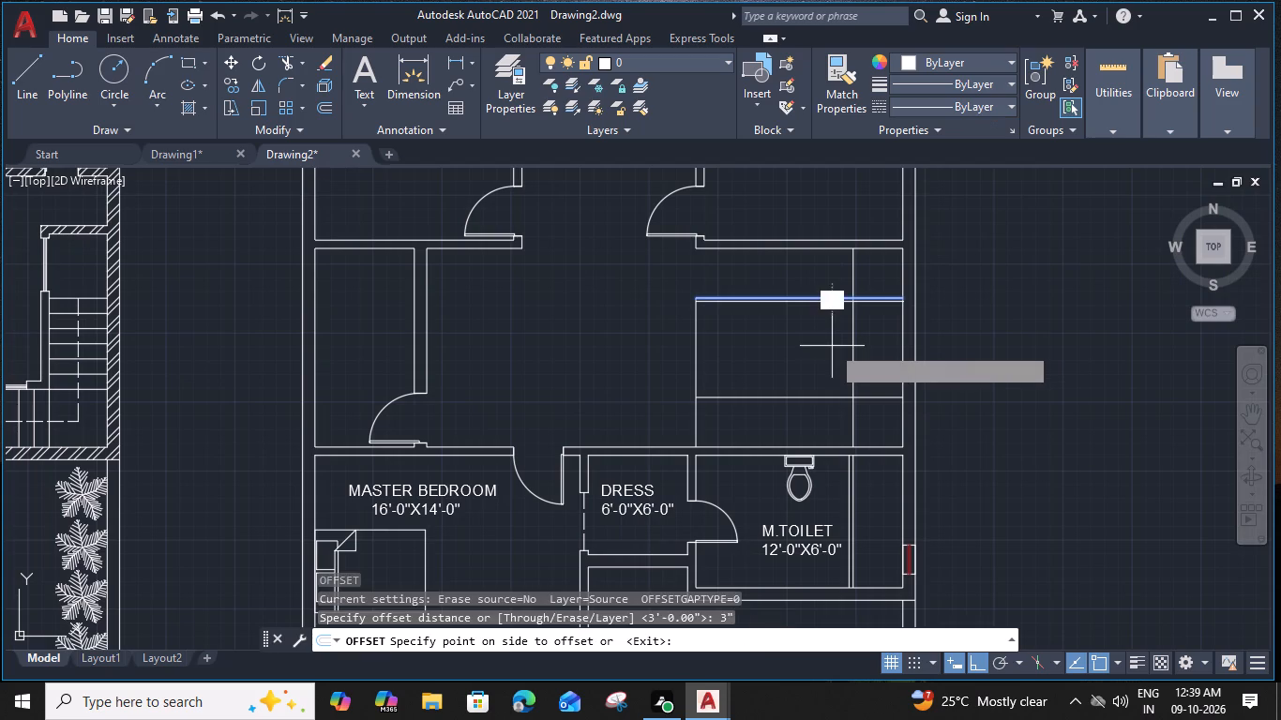
pyautogui.click(833, 354)
pyautogui.click(877, 398)
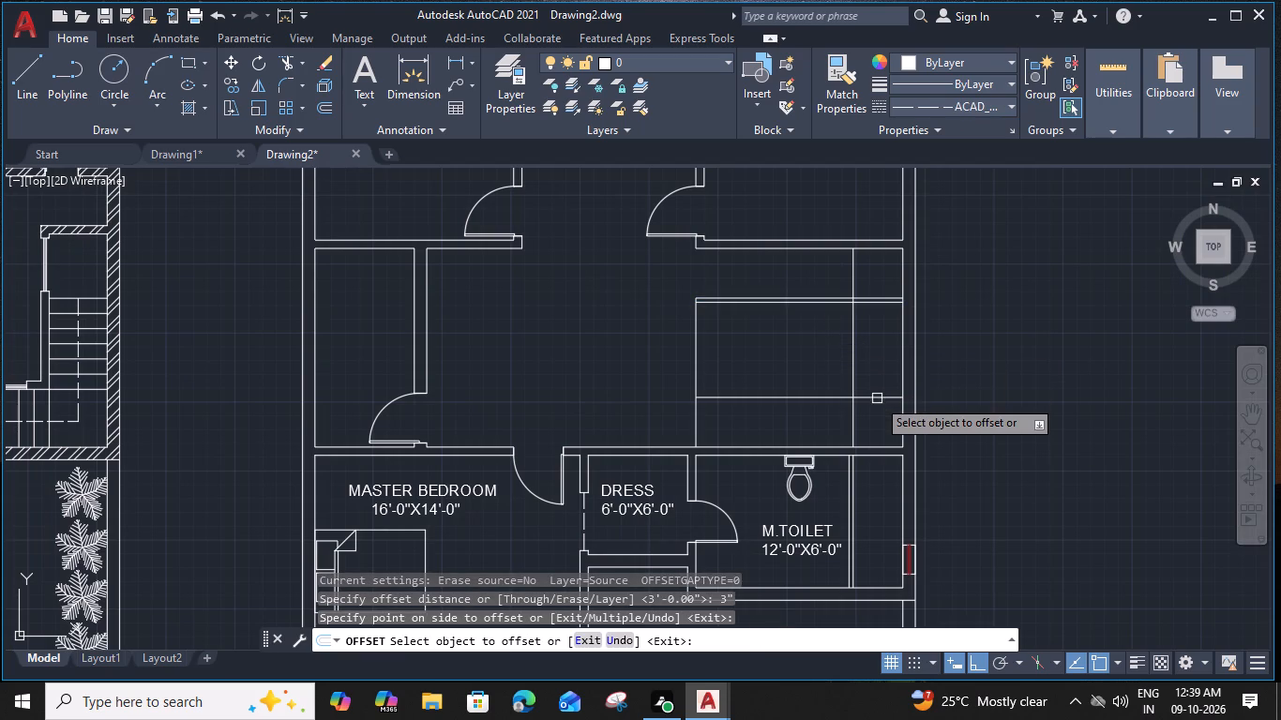
pyautogui.click(867, 352)
pyautogui.click(854, 343)
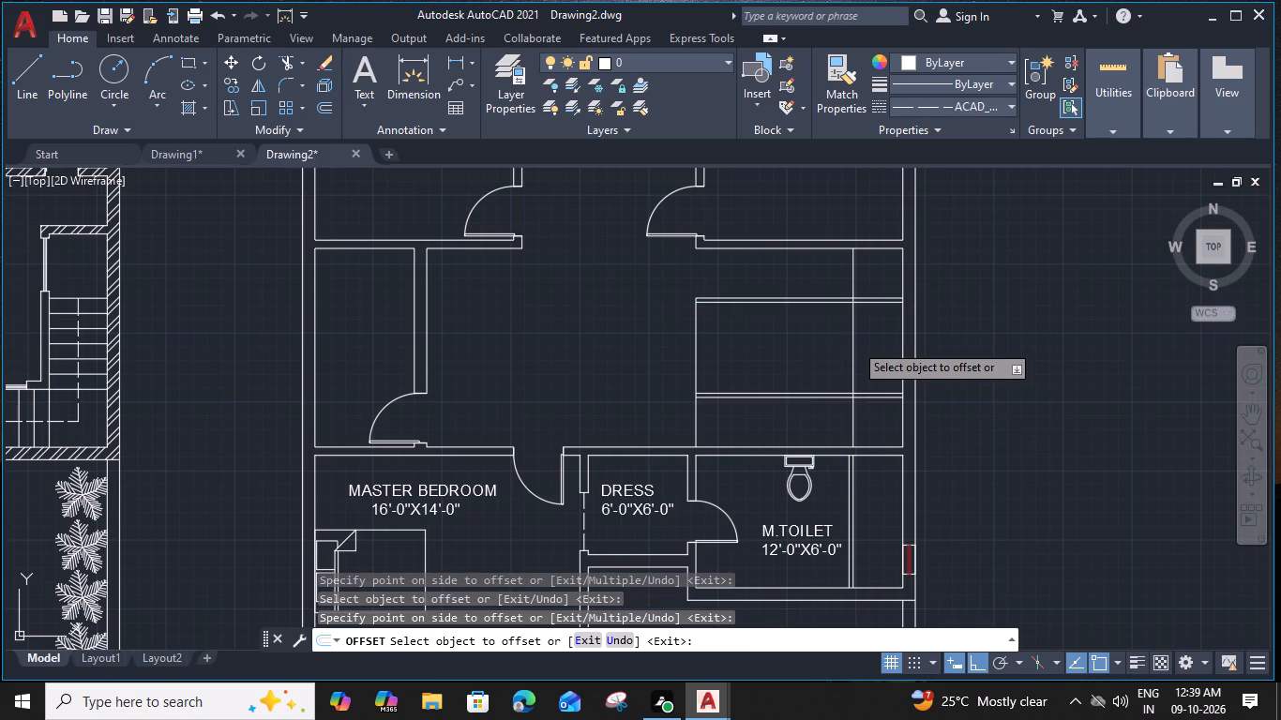
pyautogui.click(802, 350)
pyautogui.click(696, 349)
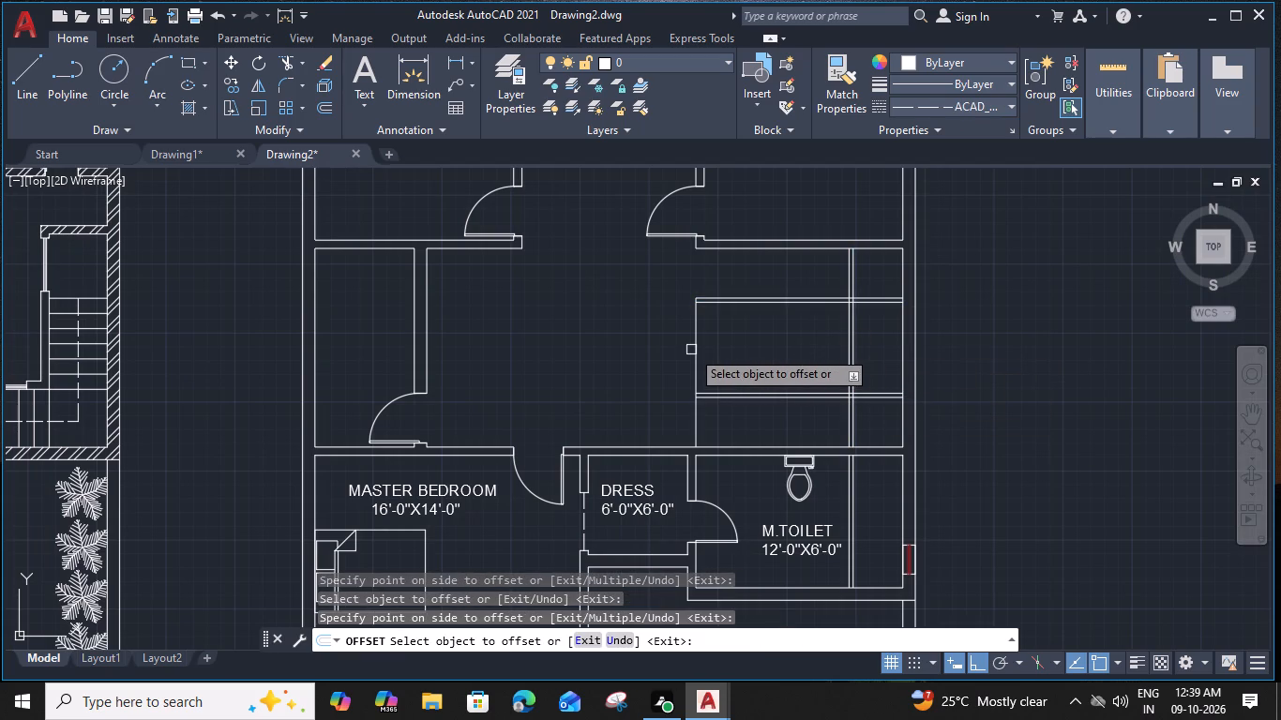
pyautogui.click(765, 354)
pyautogui.press('Escape')
# Trim the crossing inner offset lines at the rectangle's northeast, southeast and southwest corners.
pyautogui.write('TR')
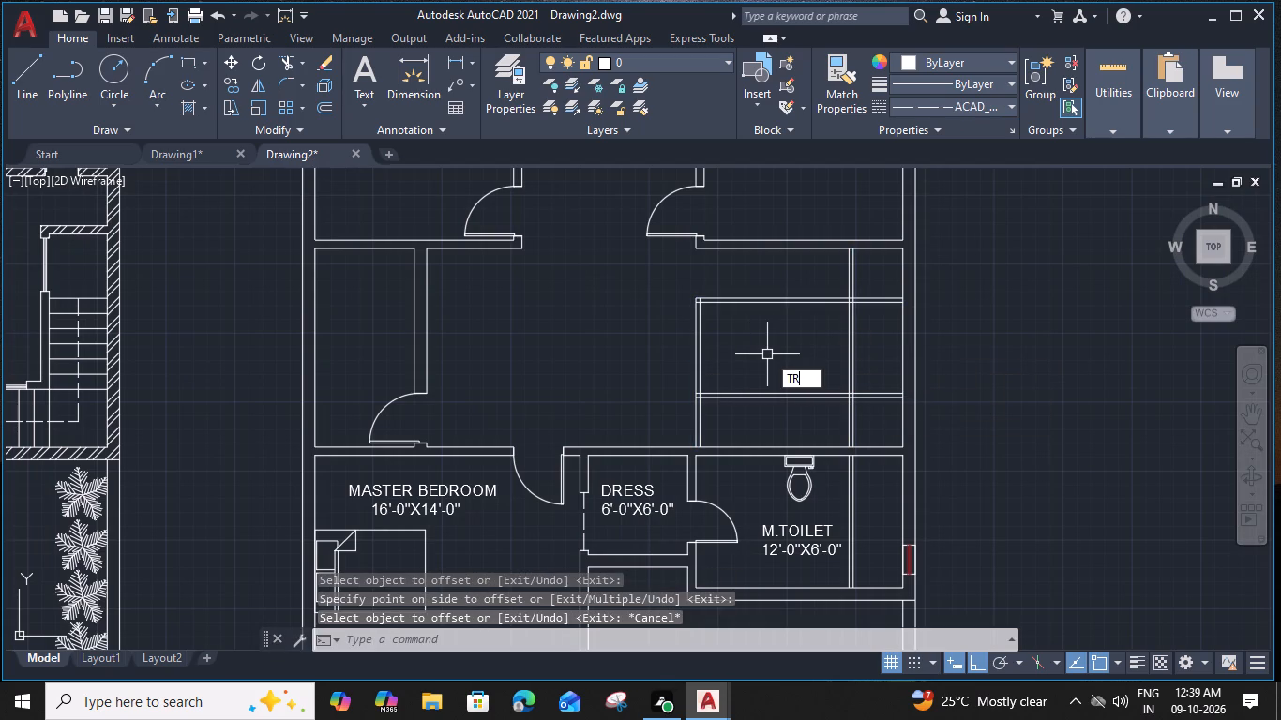
pyautogui.press('space')
pyautogui.scroll(3, 837, 289)
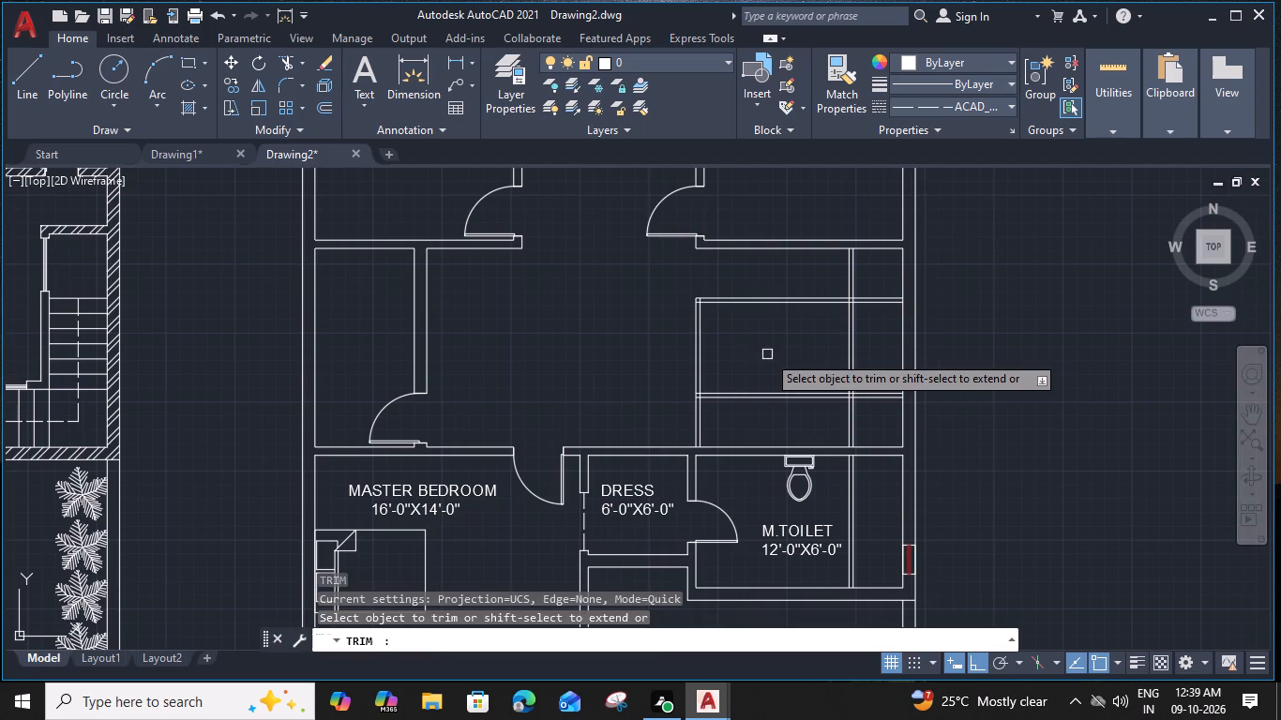
pyautogui.click(889, 337)
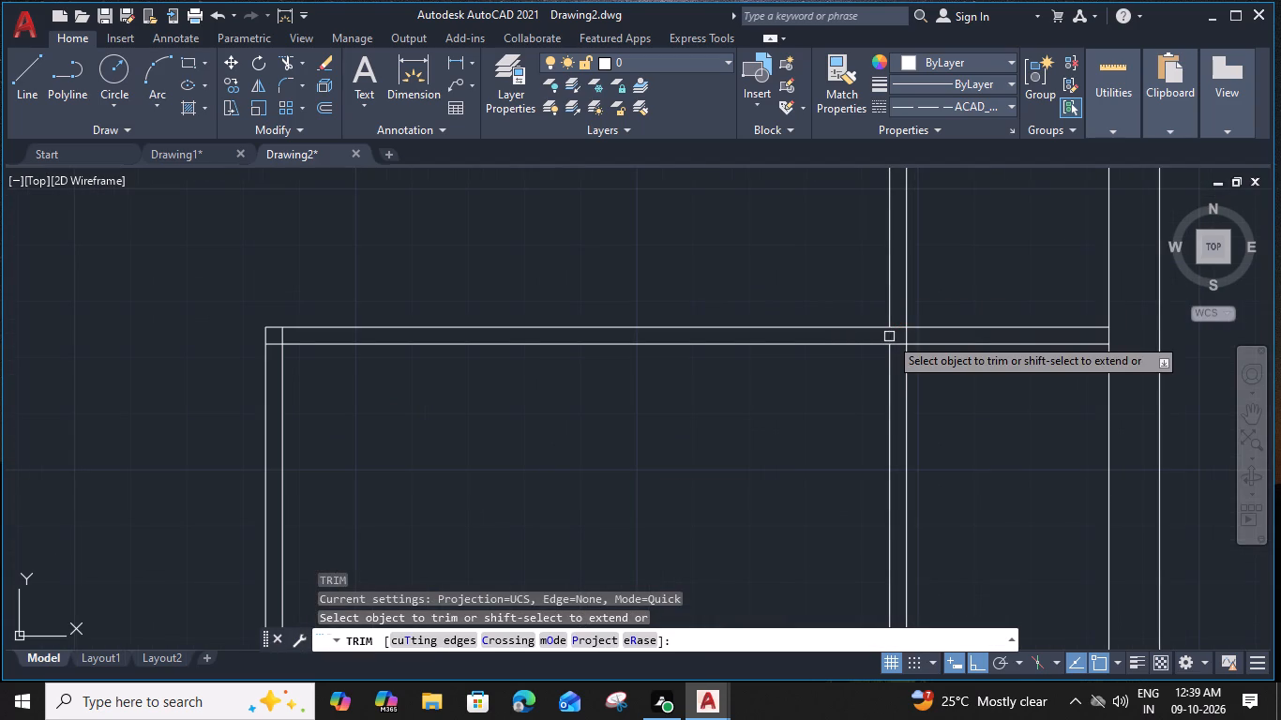
pyautogui.click(897, 342)
pyautogui.scroll(-3, 883, 370)
pyautogui.moveTo(865, 446); pyautogui.dragTo(827, 333, button='middle')
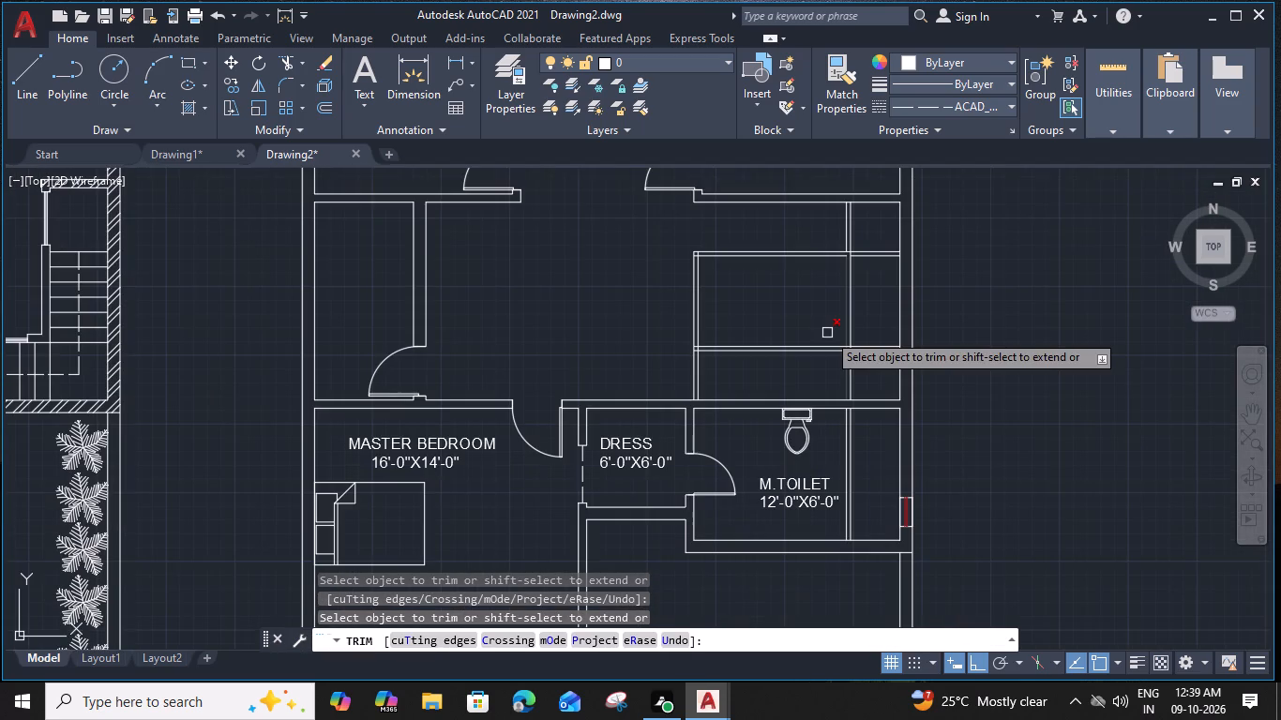
pyautogui.scroll(5, 843, 333)
pyautogui.click(867, 427)
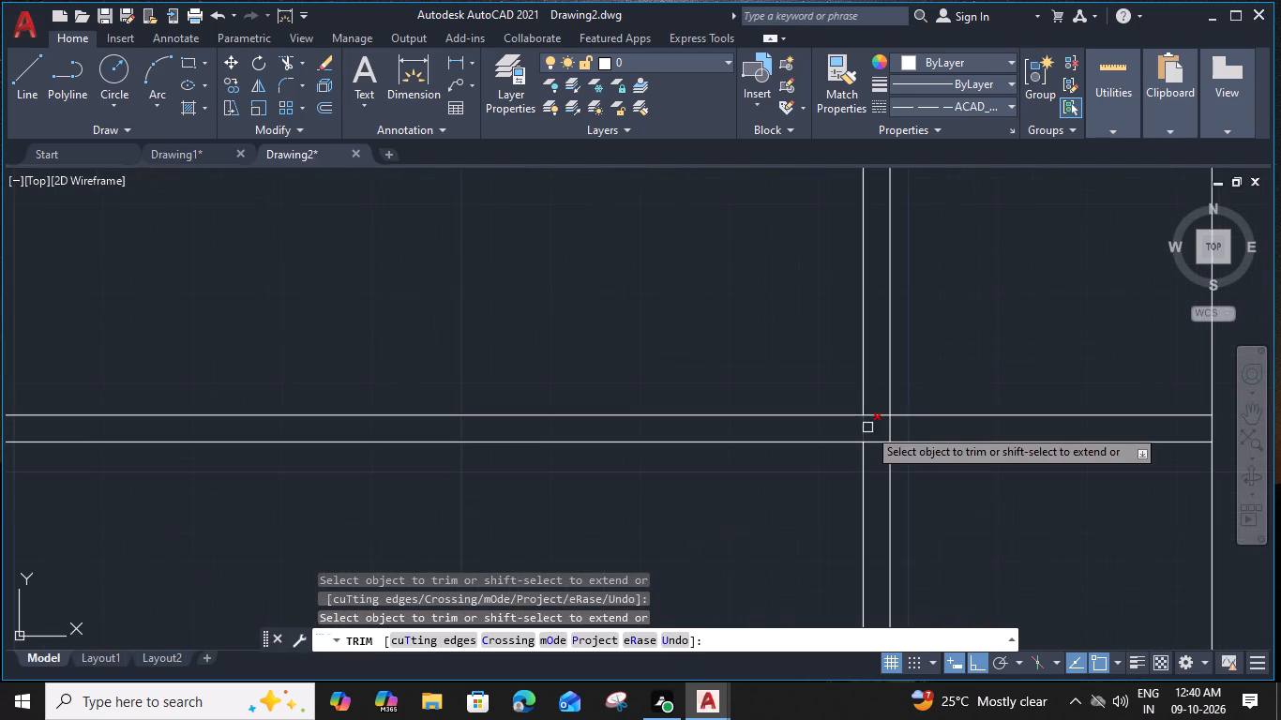
pyautogui.click(880, 413)
pyautogui.scroll(-3, 879, 412)
pyautogui.scroll(2, 630, 413)
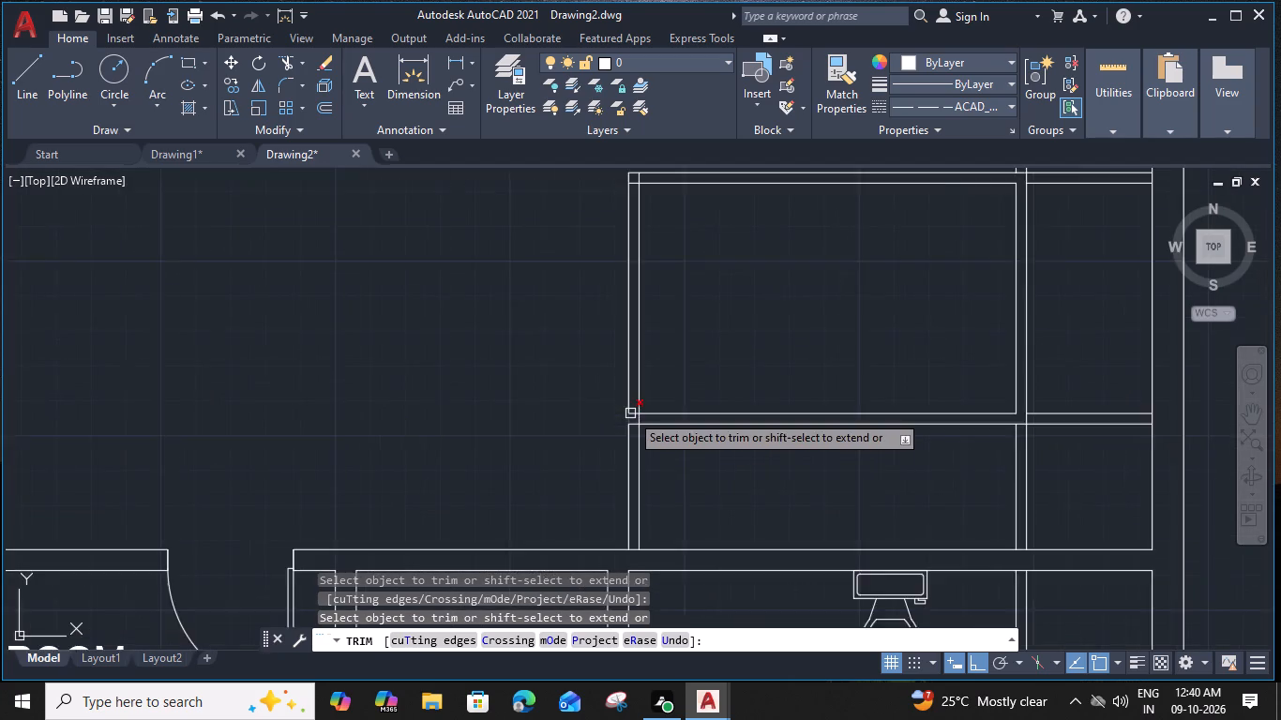
pyautogui.scroll(1, 630, 413)
pyautogui.click(639, 415)
pyautogui.click(645, 428)
pyautogui.press('Escape')
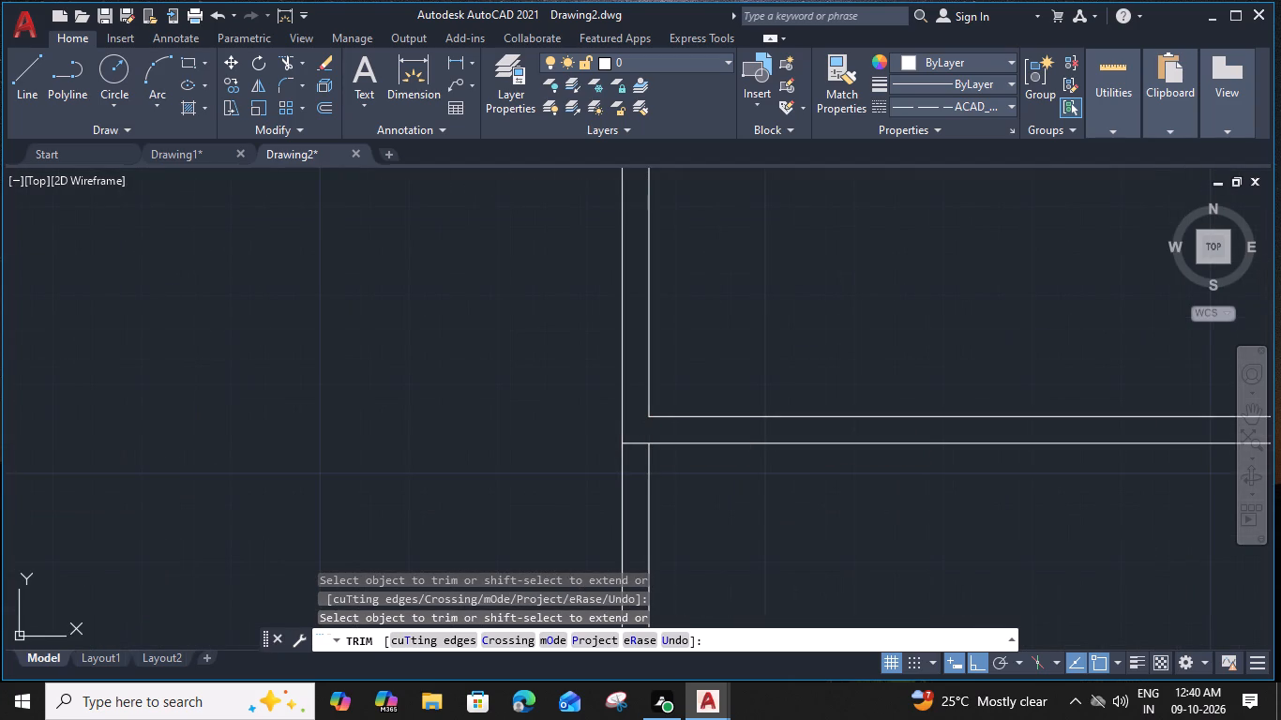
# Erase the five leftover pieces of the 3" offset lines outside the rectangle, on its south, east and north sides.
pyautogui.click(652, 466)
pyautogui.press('Delete')
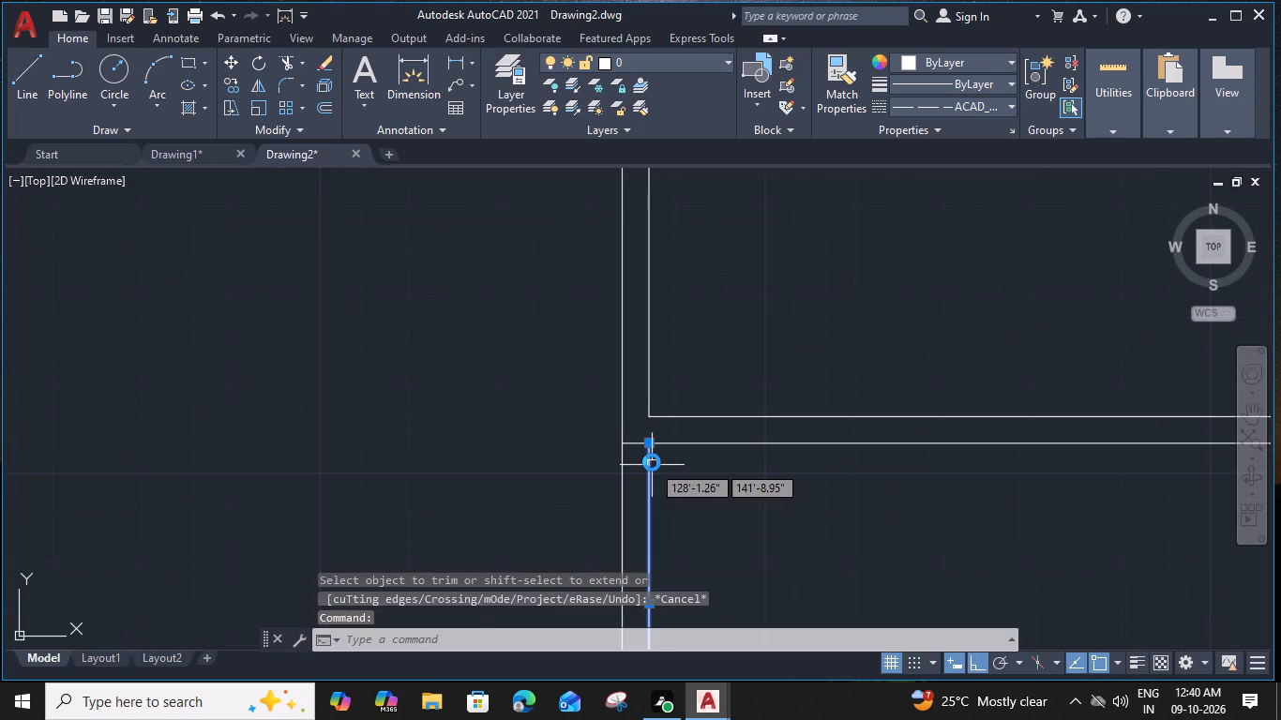
pyautogui.scroll(-3, 681, 441)
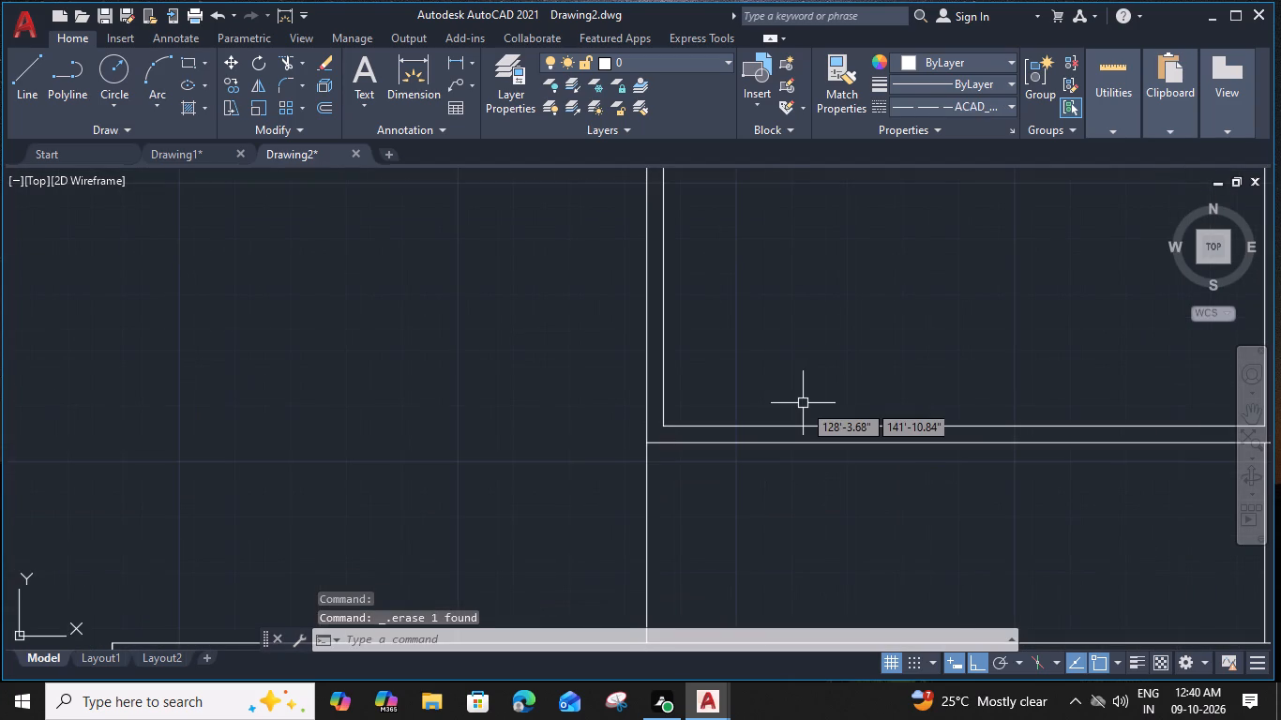
pyautogui.moveTo(900, 408); pyautogui.dragTo(562, 388, button='middle')
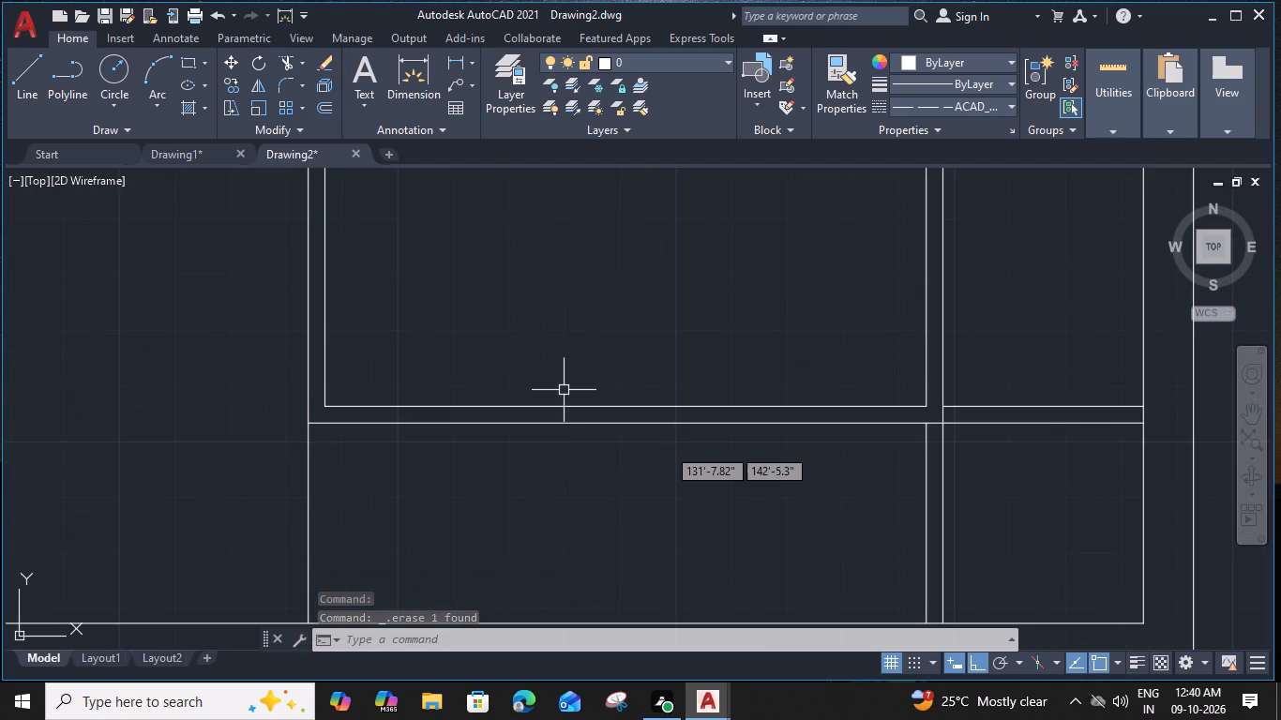
pyautogui.click(930, 456)
pyautogui.press('Delete')
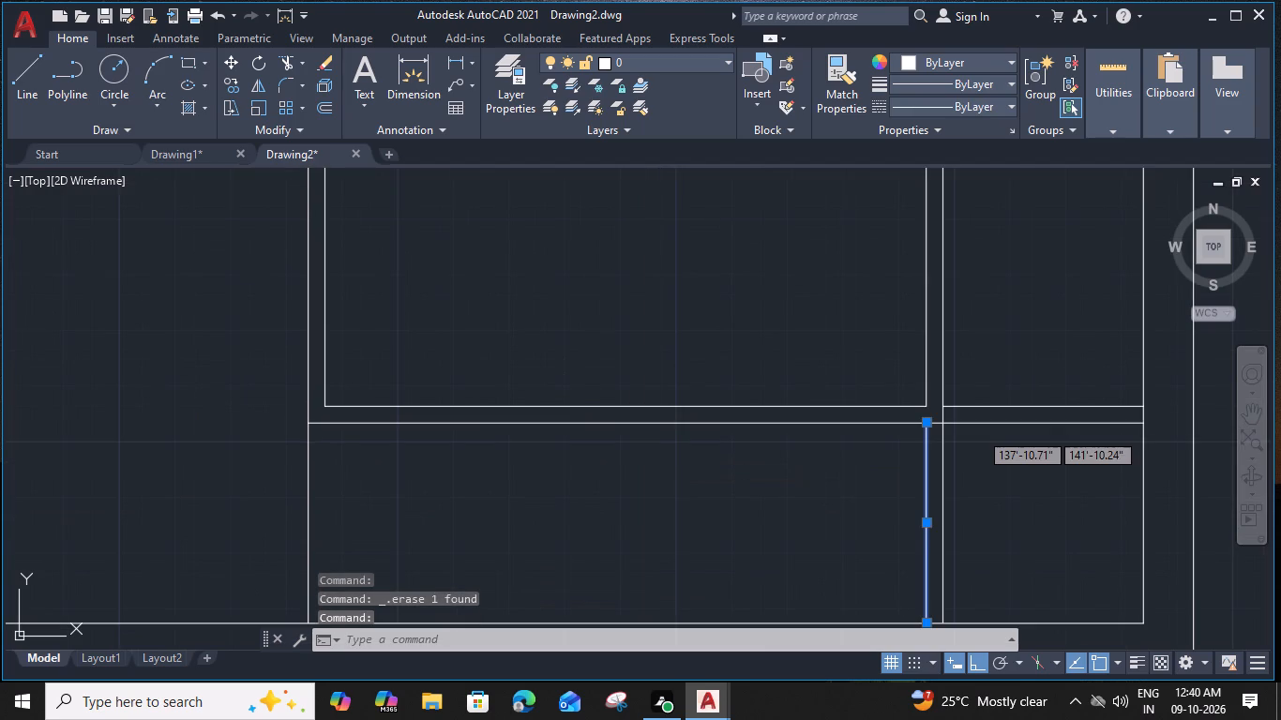
pyautogui.click(981, 409)
pyautogui.press('Delete')
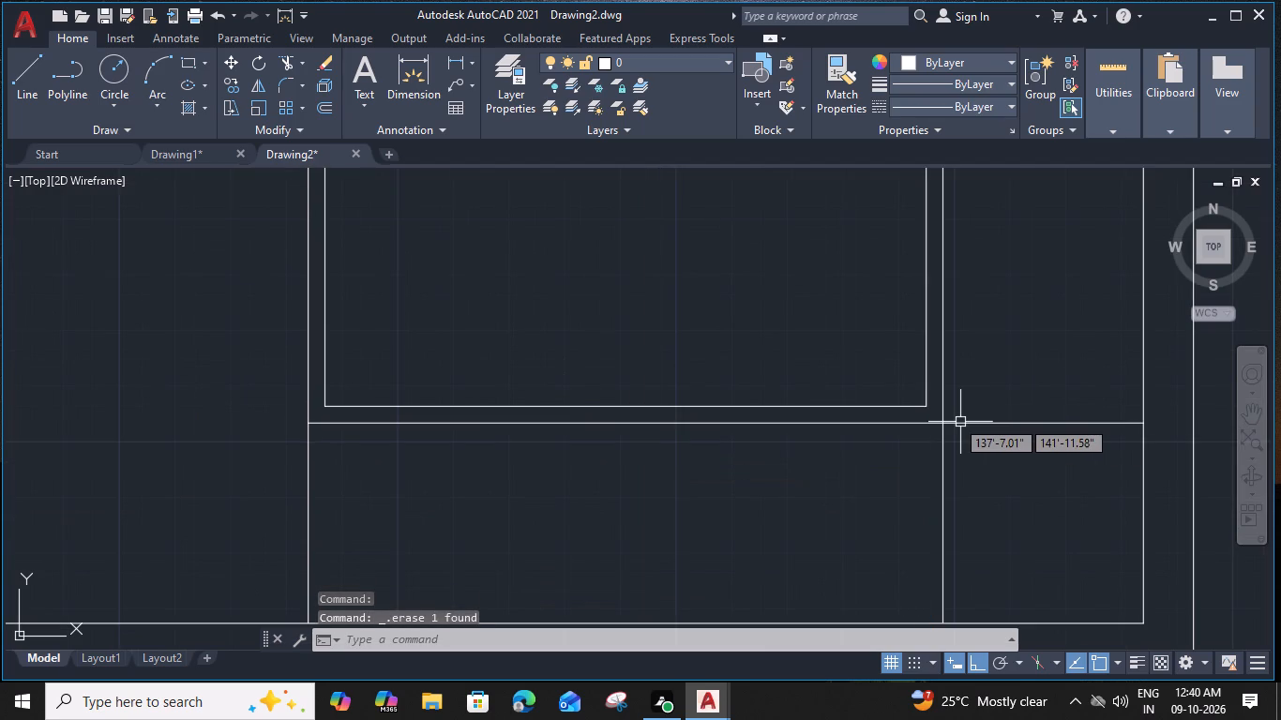
pyautogui.moveTo(979, 322); pyautogui.dragTo(972, 592, button='middle')
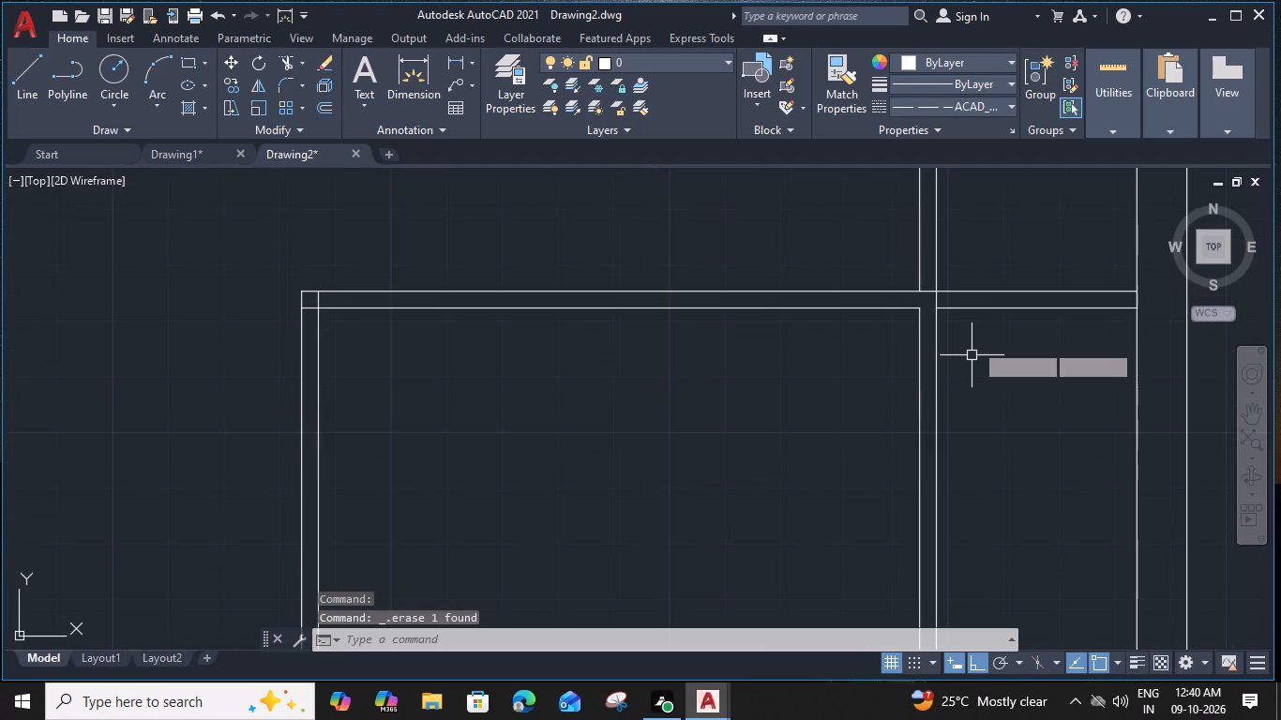
pyautogui.click(991, 306)
pyautogui.press('Delete')
pyautogui.click(920, 271)
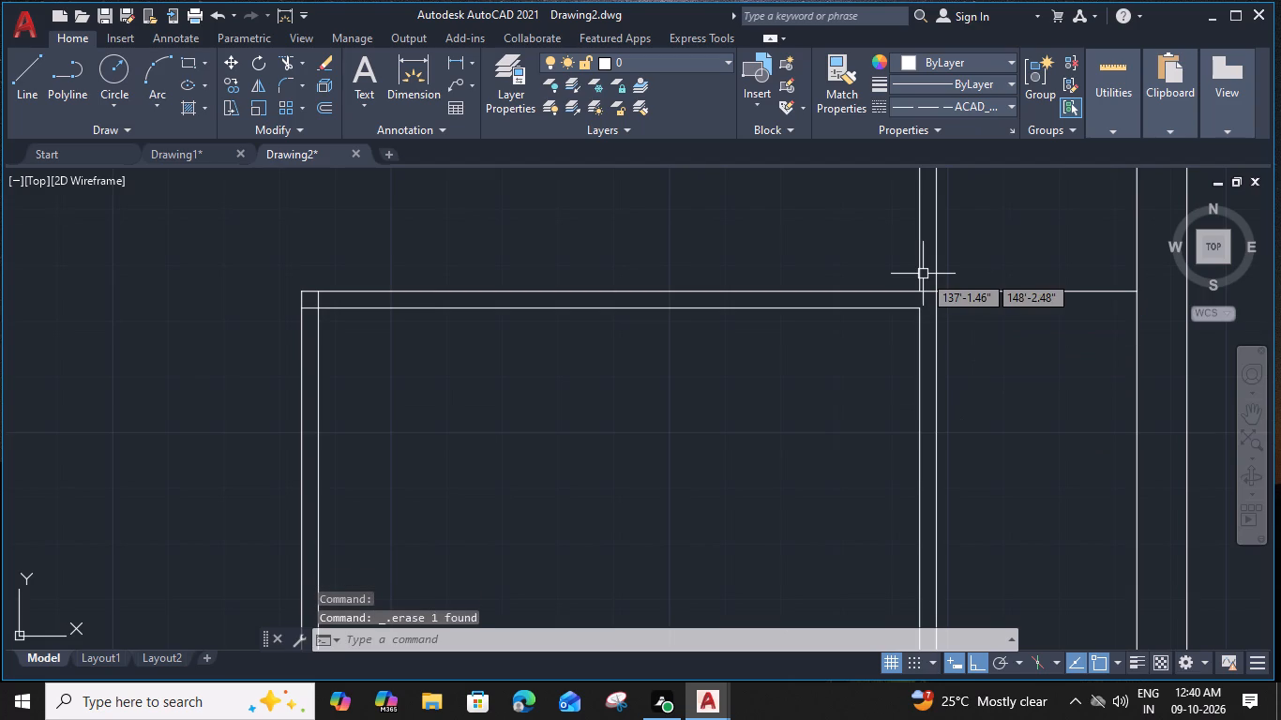
pyautogui.press('Delete')
# Trim the overlapping inner line ends at the rectangle's northwest corner into a clean double-line corner.
pyautogui.scroll(-2, 896, 326)
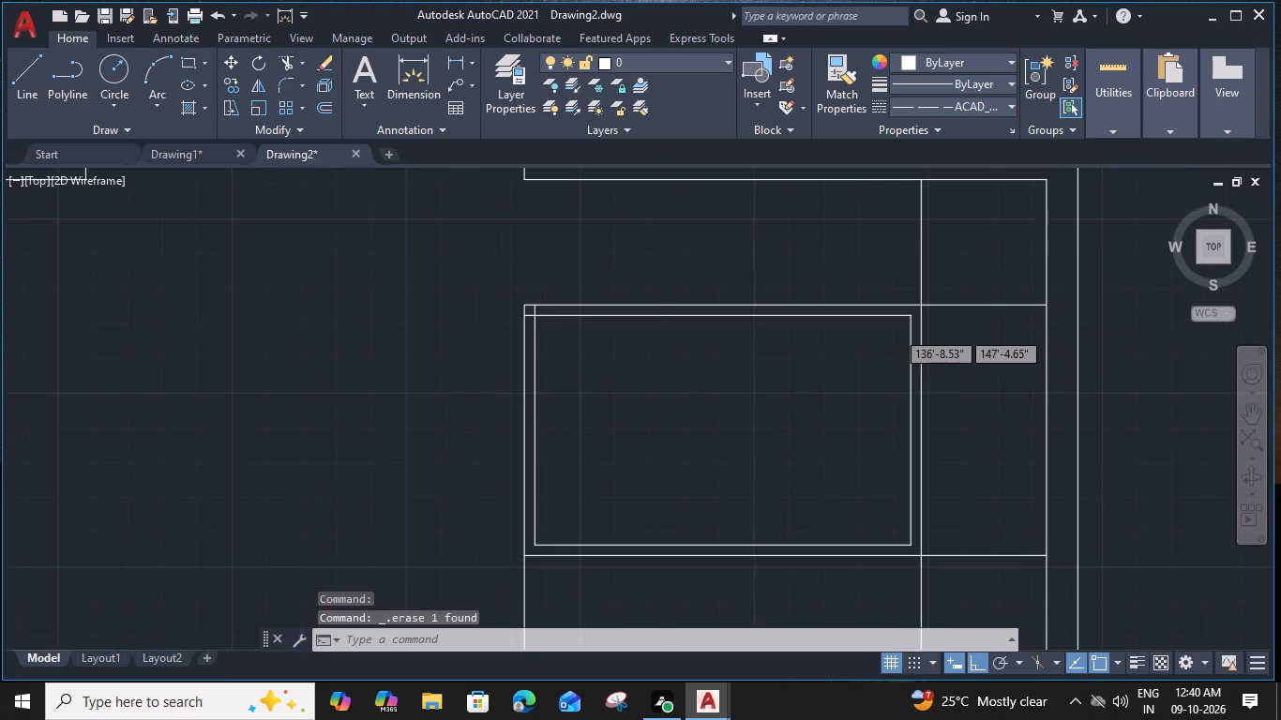
pyautogui.write('TR')
pyautogui.press('space')
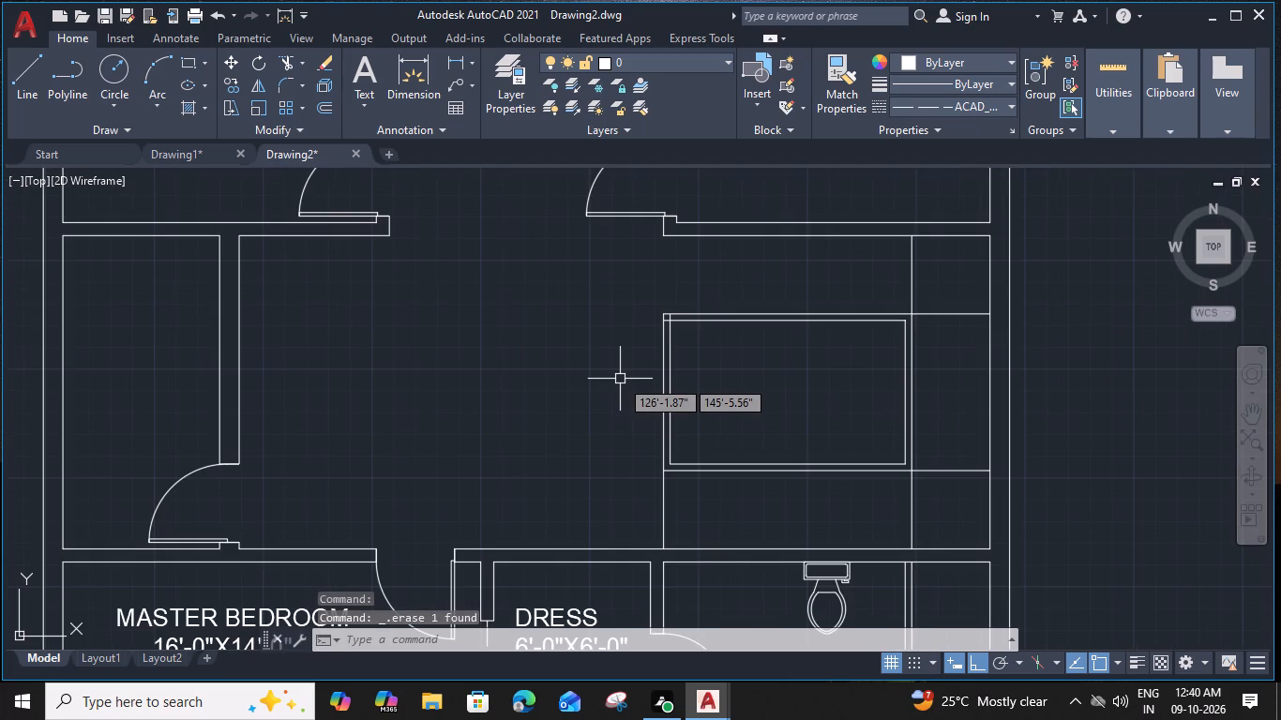
pyautogui.scroll(4, 664, 315)
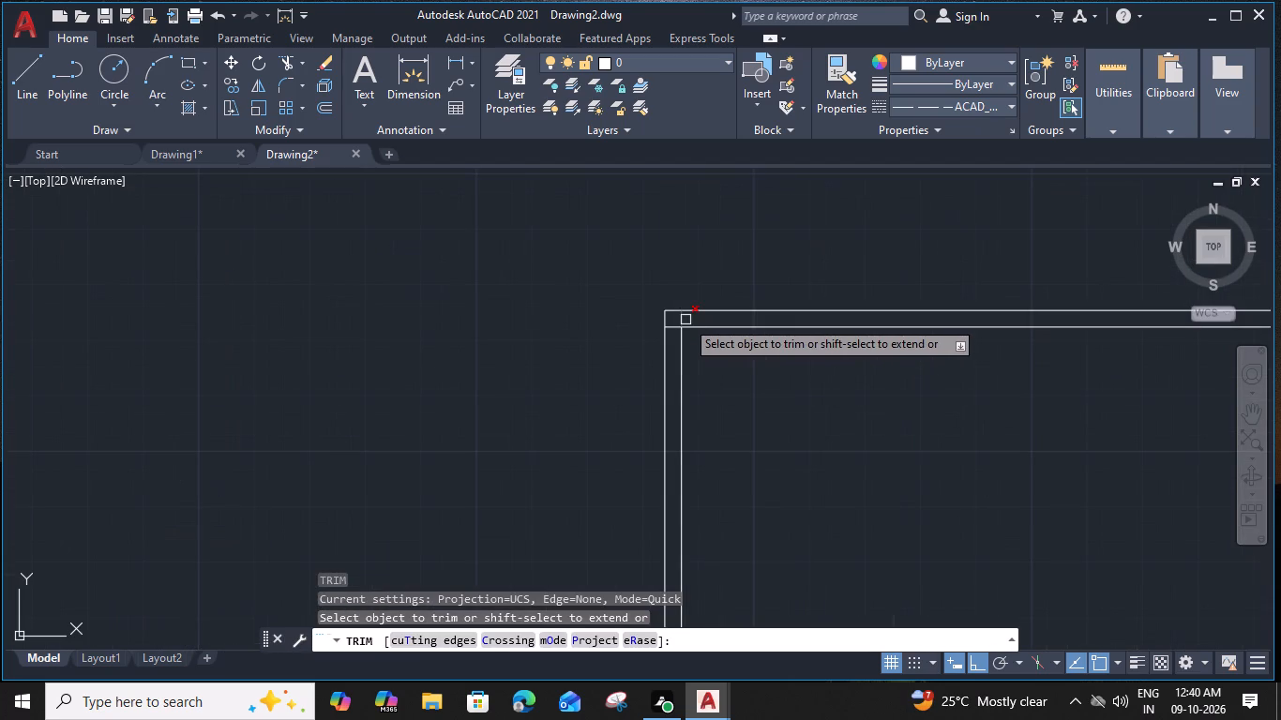
pyautogui.click(686, 317)
pyautogui.click(674, 324)
pyautogui.press('Escape')
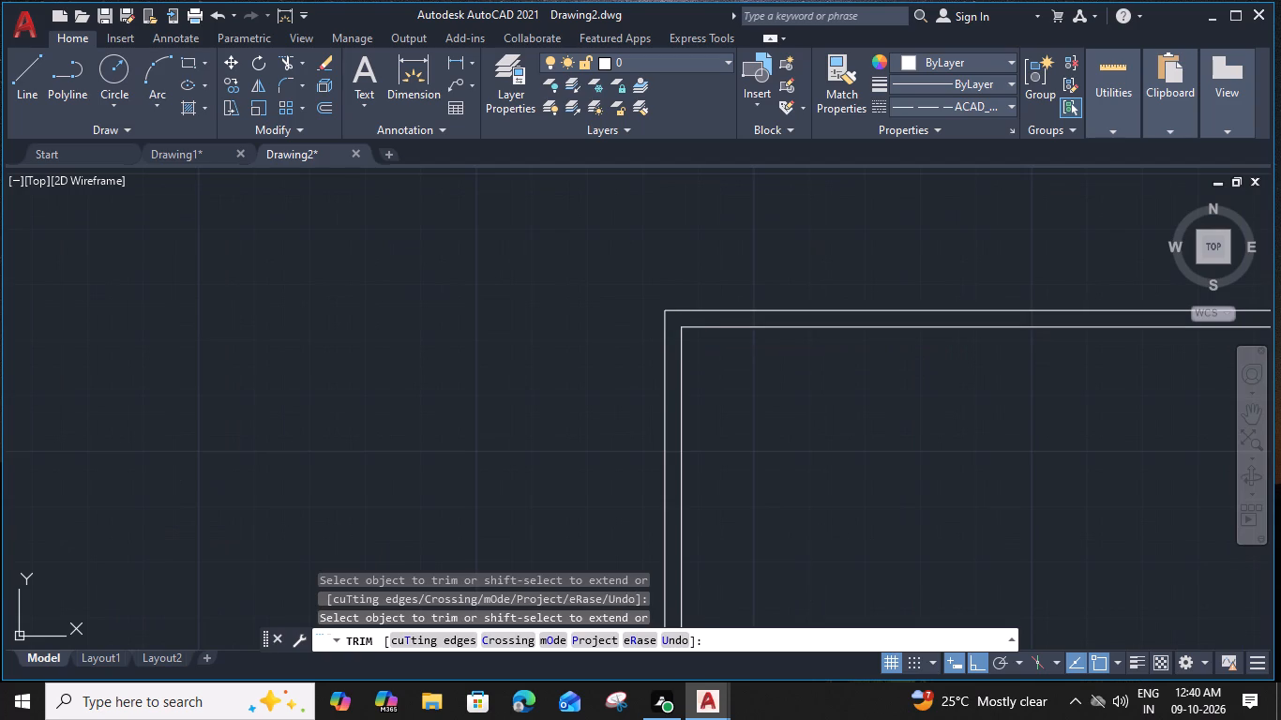
pyautogui.scroll(-2, 674, 324)
pyautogui.moveTo(822, 386); pyautogui.dragTo(711, 370, button='middle')
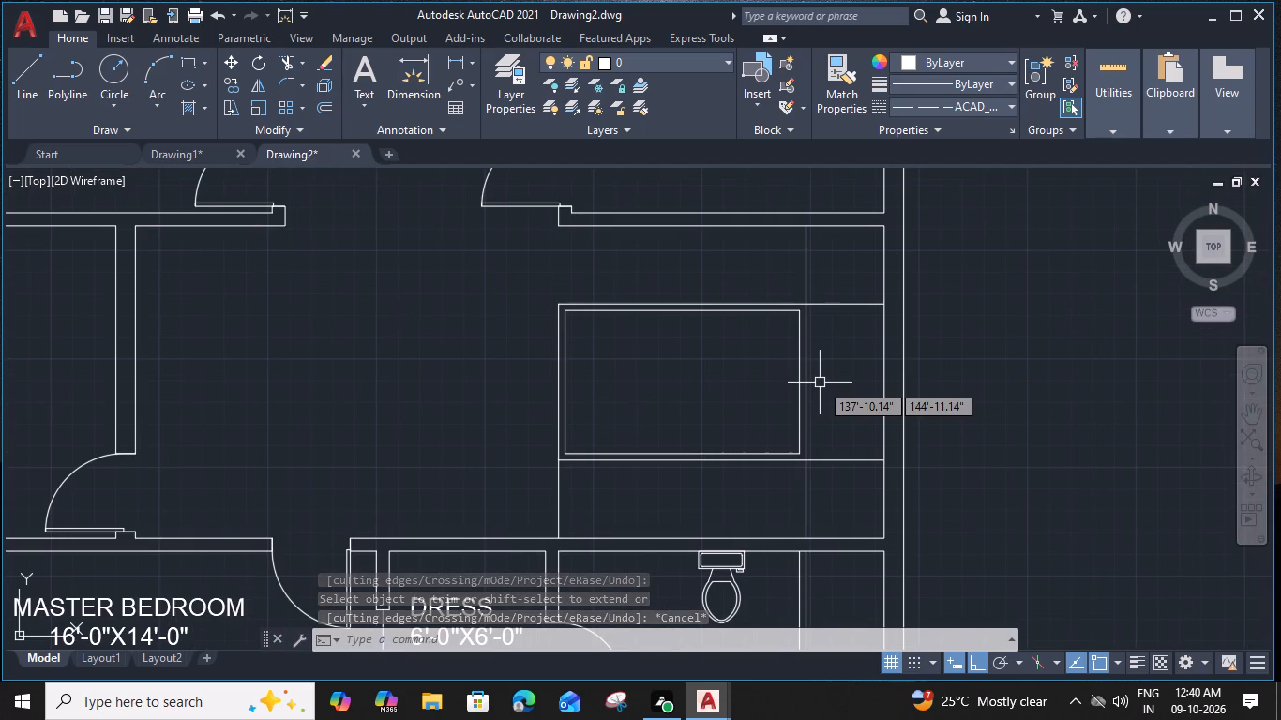
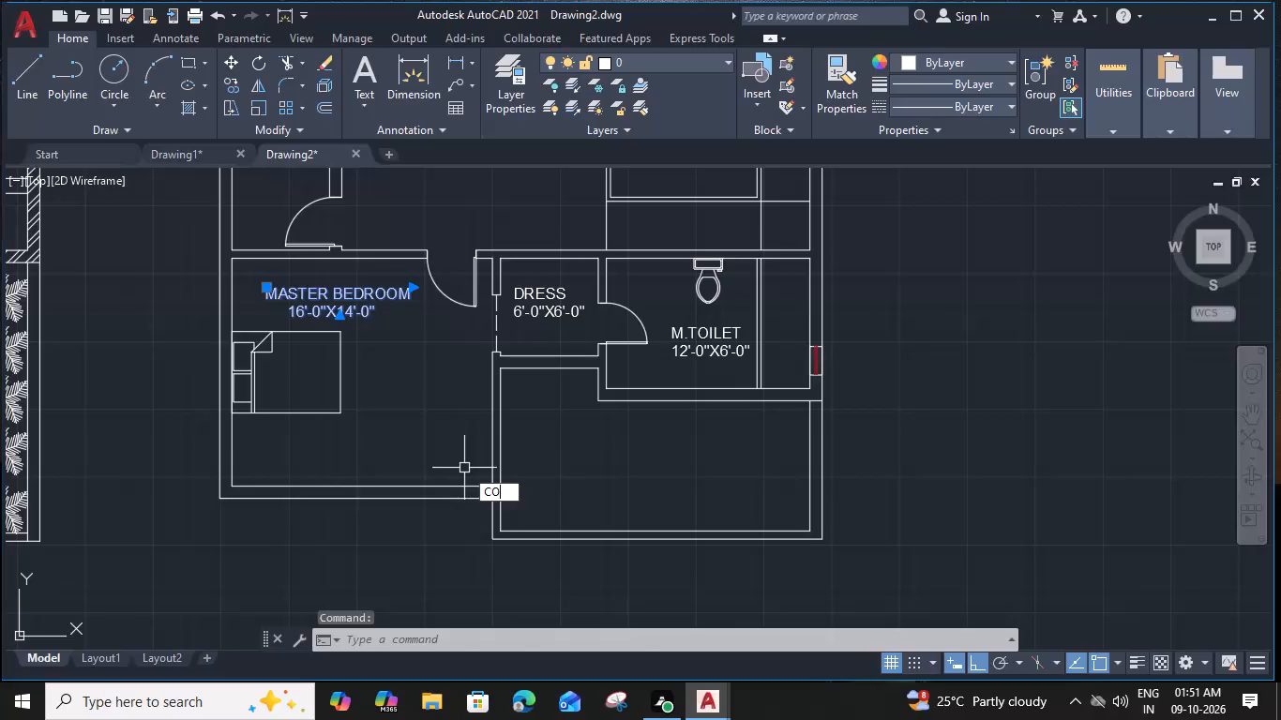
# Copy the MASTER BEDROOM label into the unlabelled space south of M.TOILET and shift the copy west within it.
pyautogui.click(412, 303)
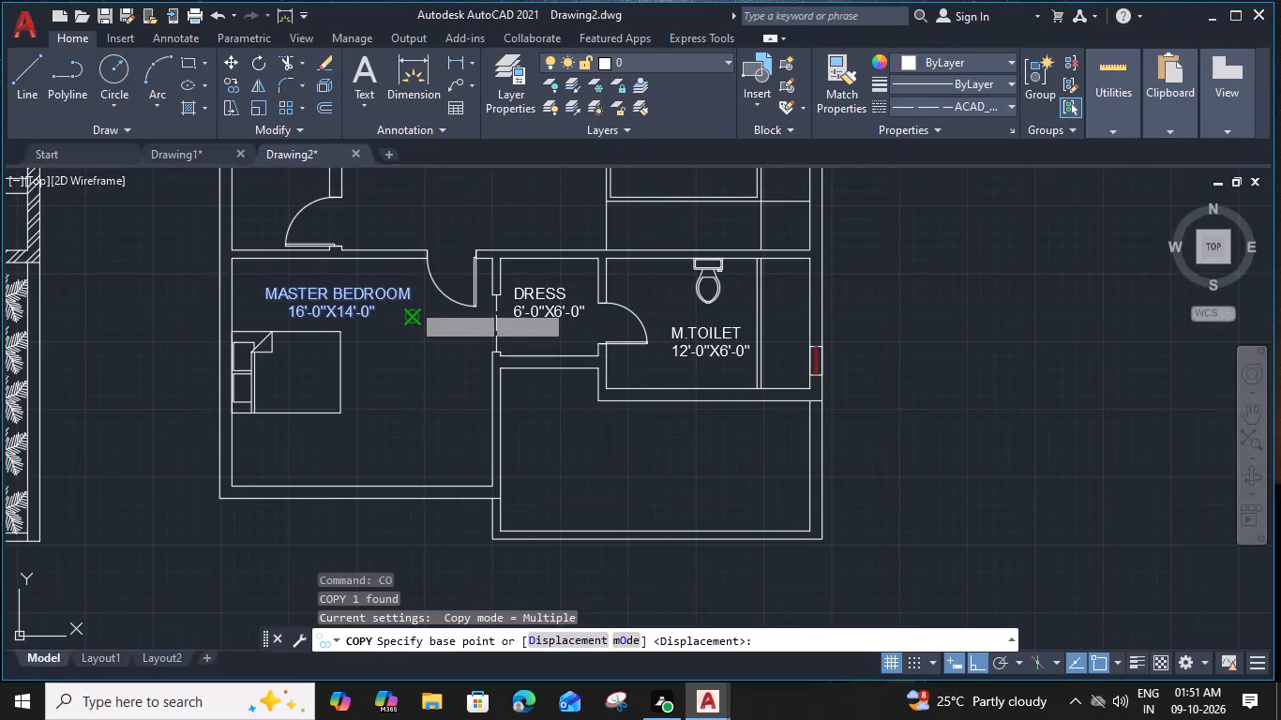
pyautogui.click(804, 491)
pyautogui.press('Escape')
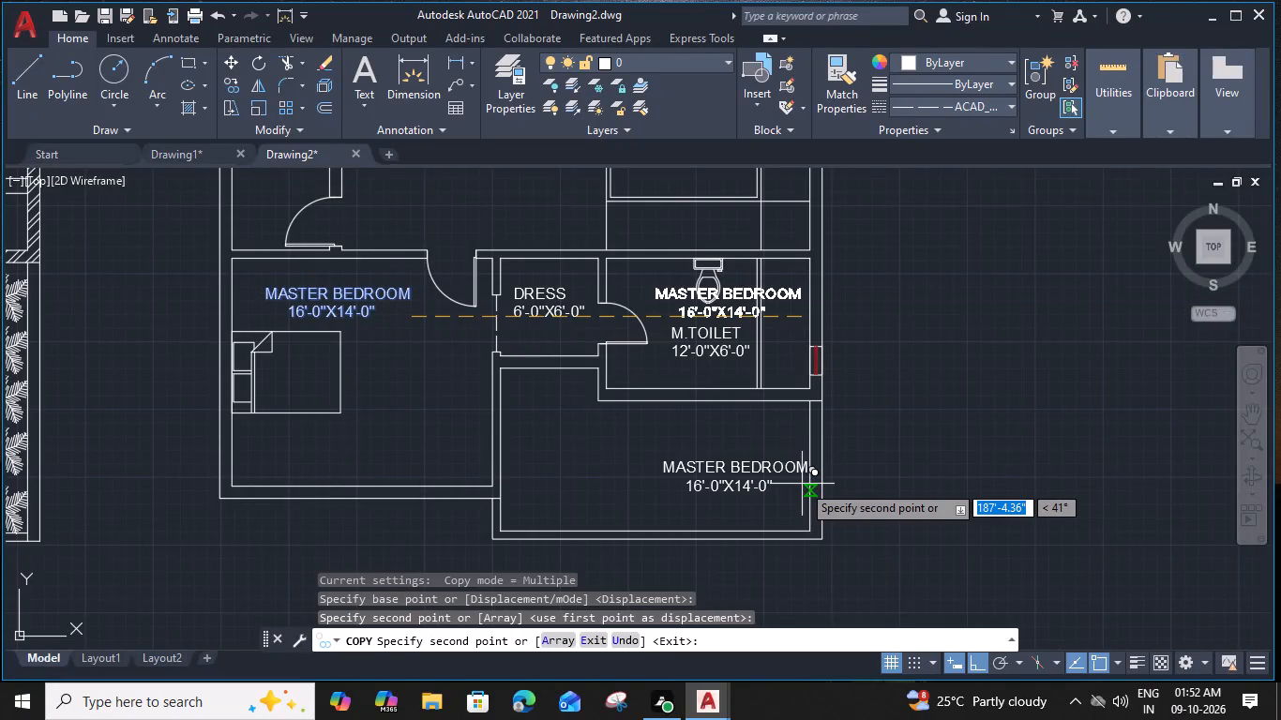
pyautogui.click(680, 466)
pyautogui.press('m')
pyautogui.press('space')
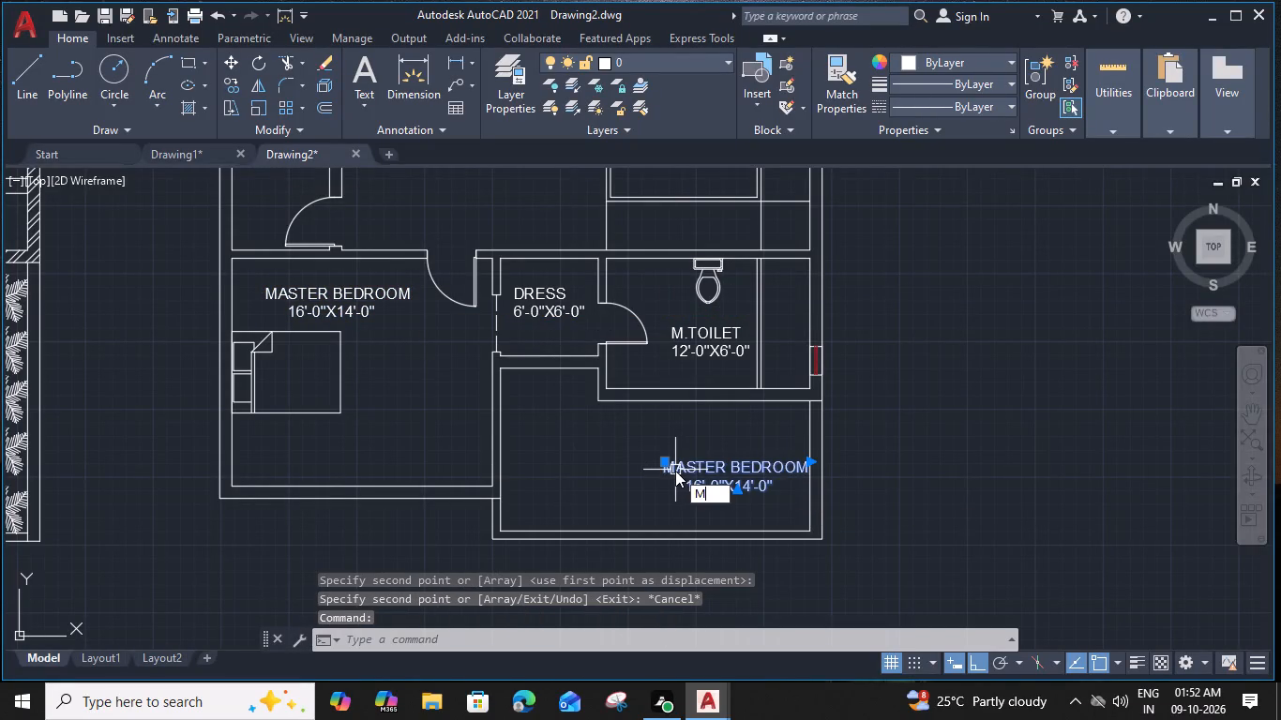
pyautogui.click(664, 458)
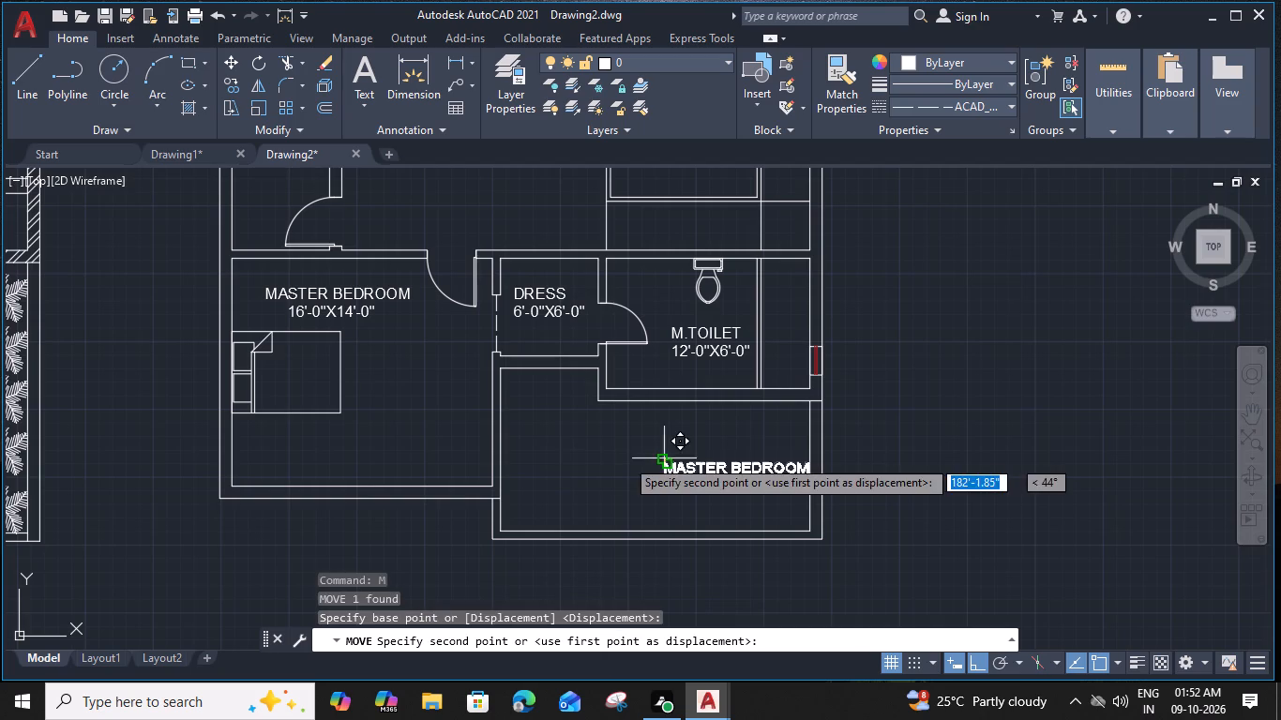
pyautogui.click(576, 459)
# Change the copied label's text to TERRACE with the size 19'-0"X8'-0".
pyautogui.doubleClick(650, 481)
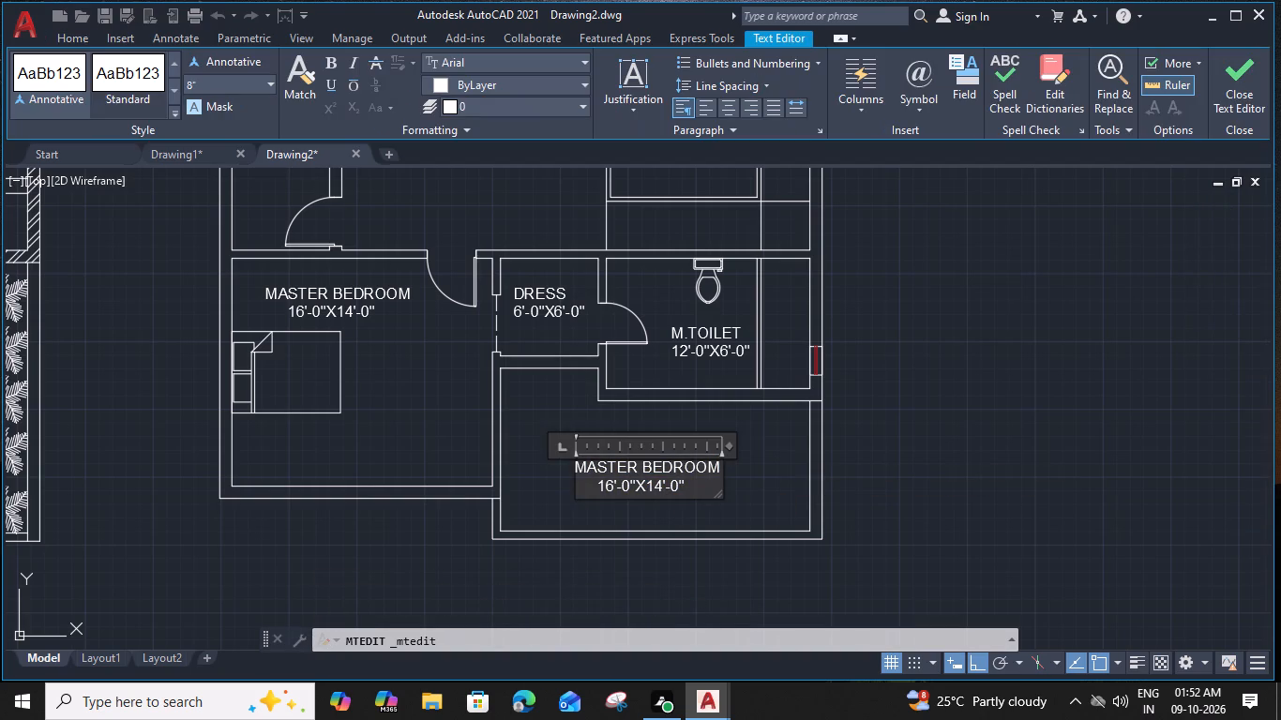
pyautogui.scroll(2, 701, 474)
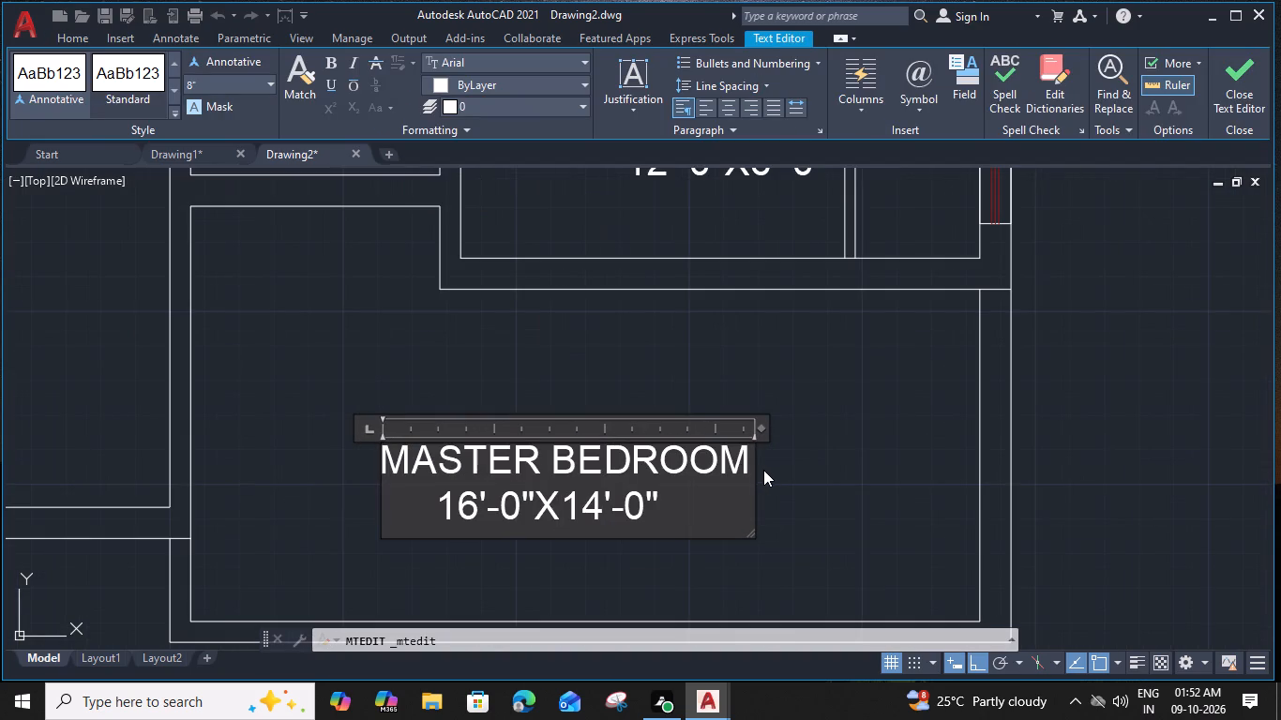
pyautogui.moveTo(745, 456); pyautogui.dragTo(441, 464)
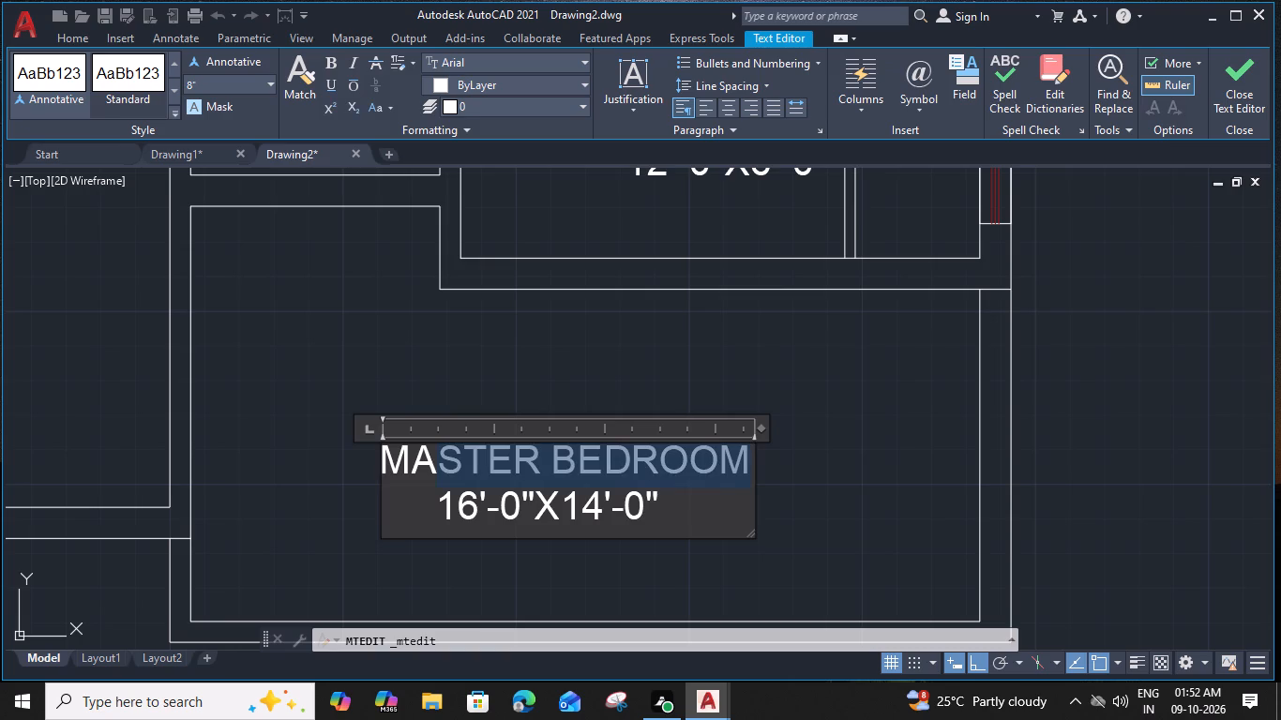
pyautogui.moveTo(441, 464); pyautogui.dragTo(374, 470)
pyautogui.write('TERR')
pyautogui.write('ACE')
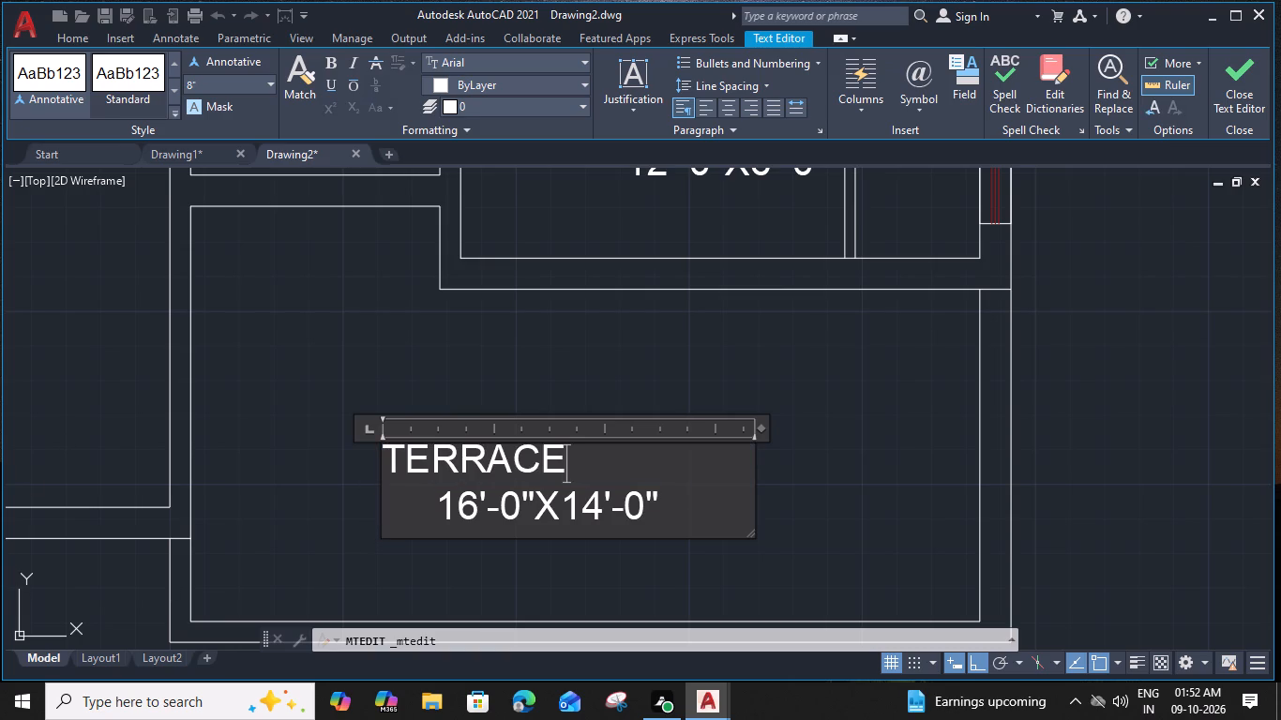
pyautogui.moveTo(595, 513); pyautogui.dragTo(566, 515)
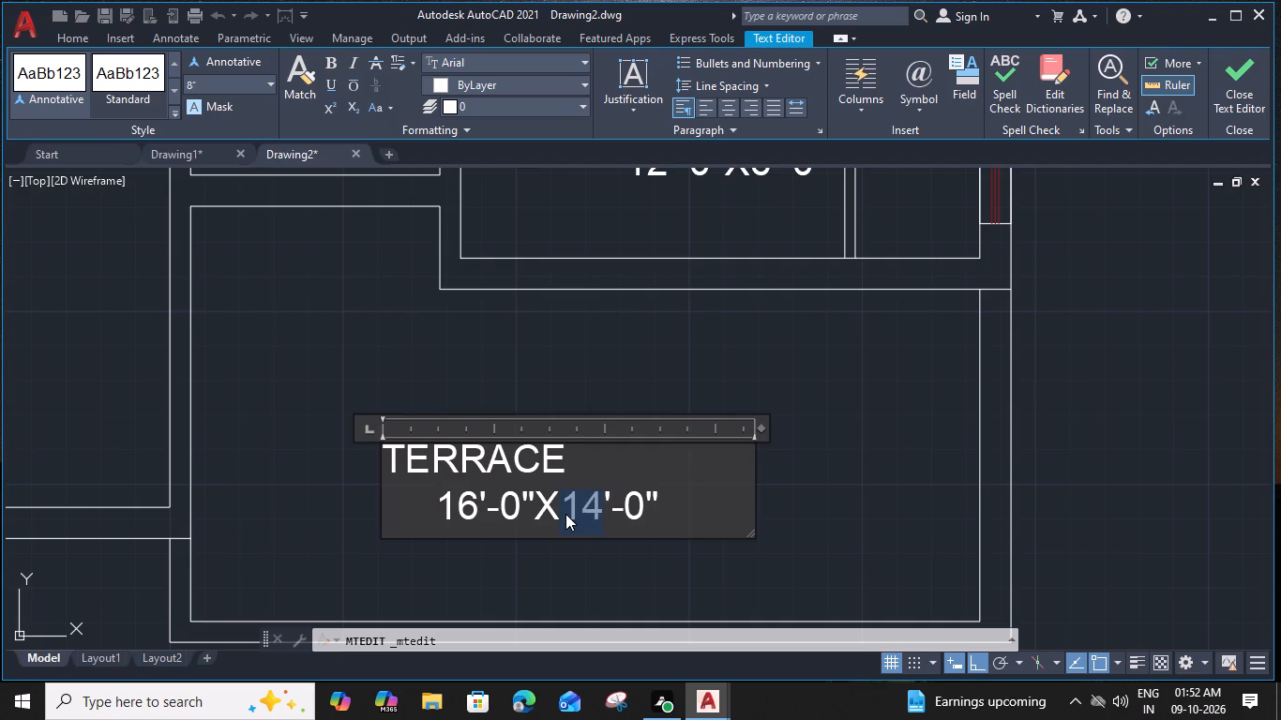
pyautogui.press('8')
pyautogui.moveTo(475, 512); pyautogui.dragTo(443, 516)
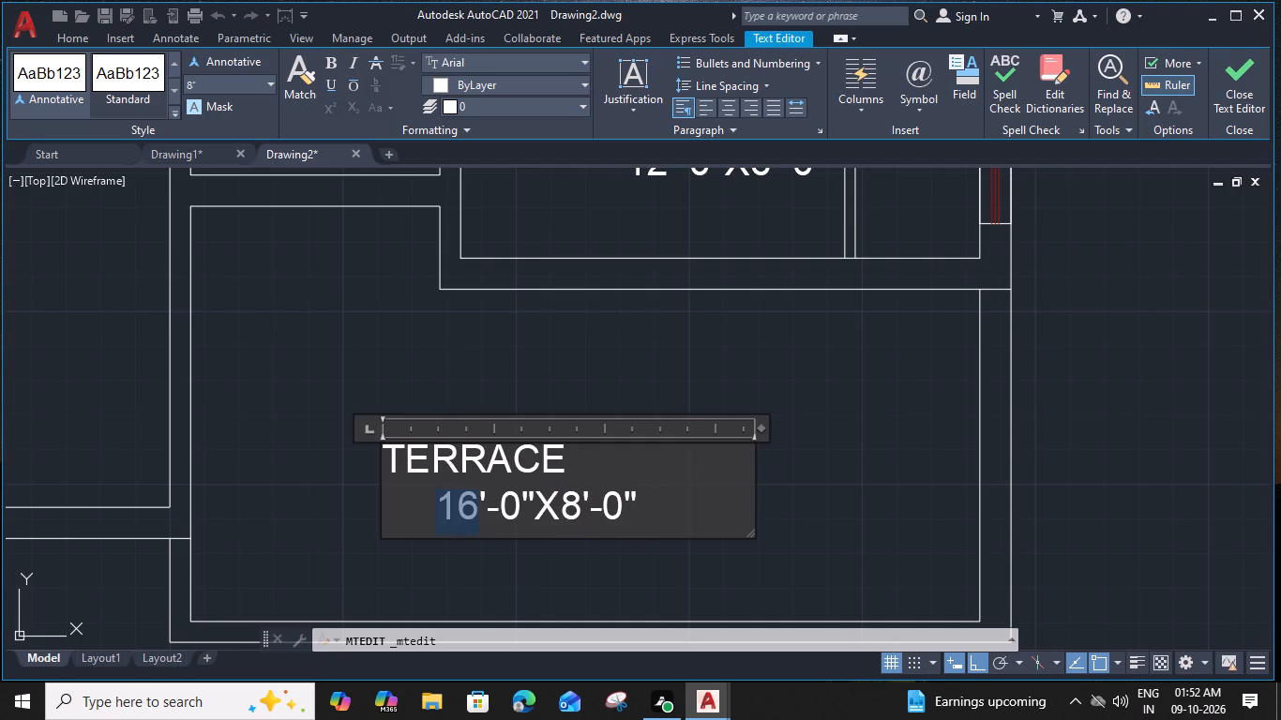
pyautogui.moveTo(443, 516); pyautogui.dragTo(440, 516)
pyautogui.press('1')
pyautogui.press('9')
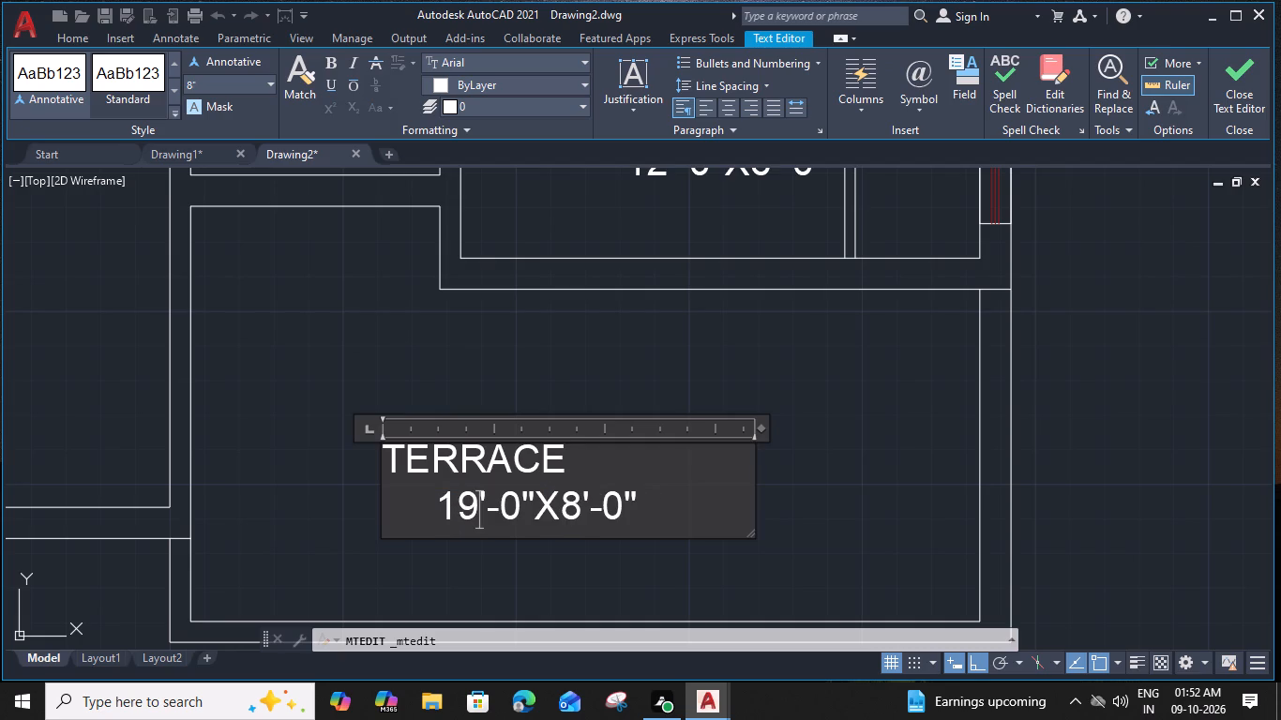
# Remove the leading spaces before the TERRACE label's size and narrow its text frame to fit the text.
pyautogui.click(444, 507)
pyautogui.press('BackSpace')
pyautogui.press('BackSpace')
pyautogui.press('BackSpace')
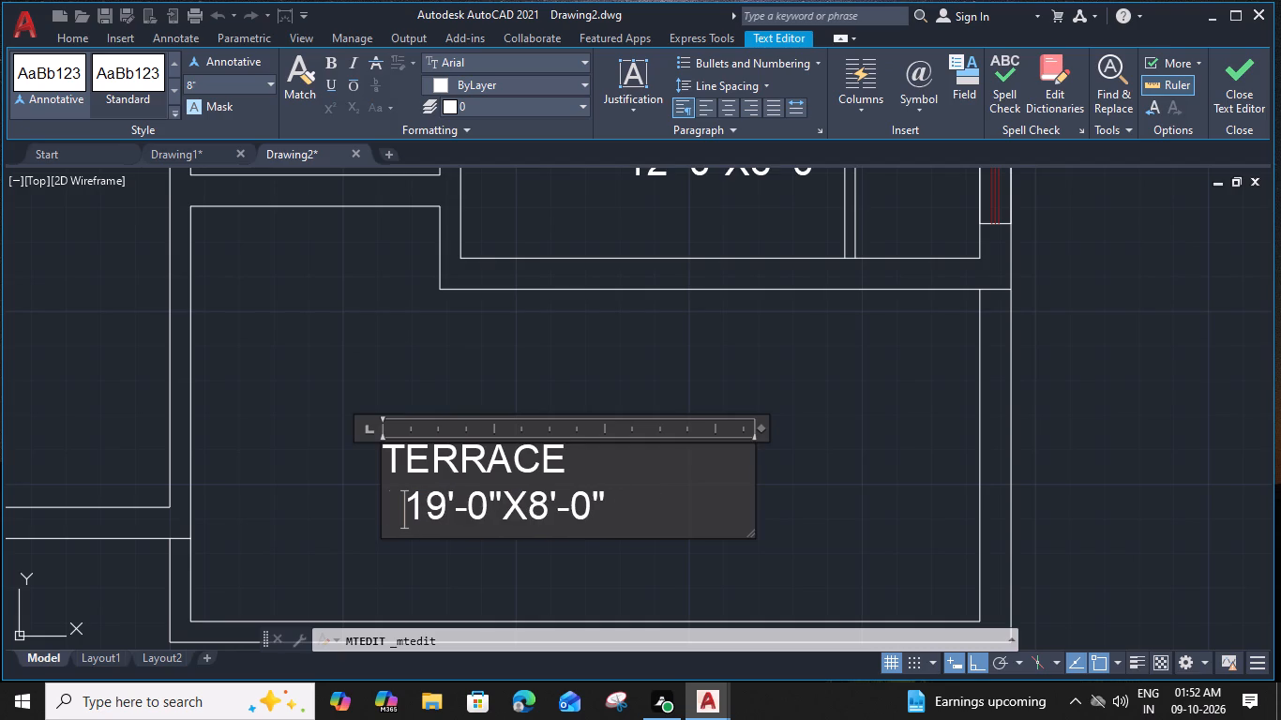
pyautogui.press('BackSpace')
pyautogui.press('BackSpace')
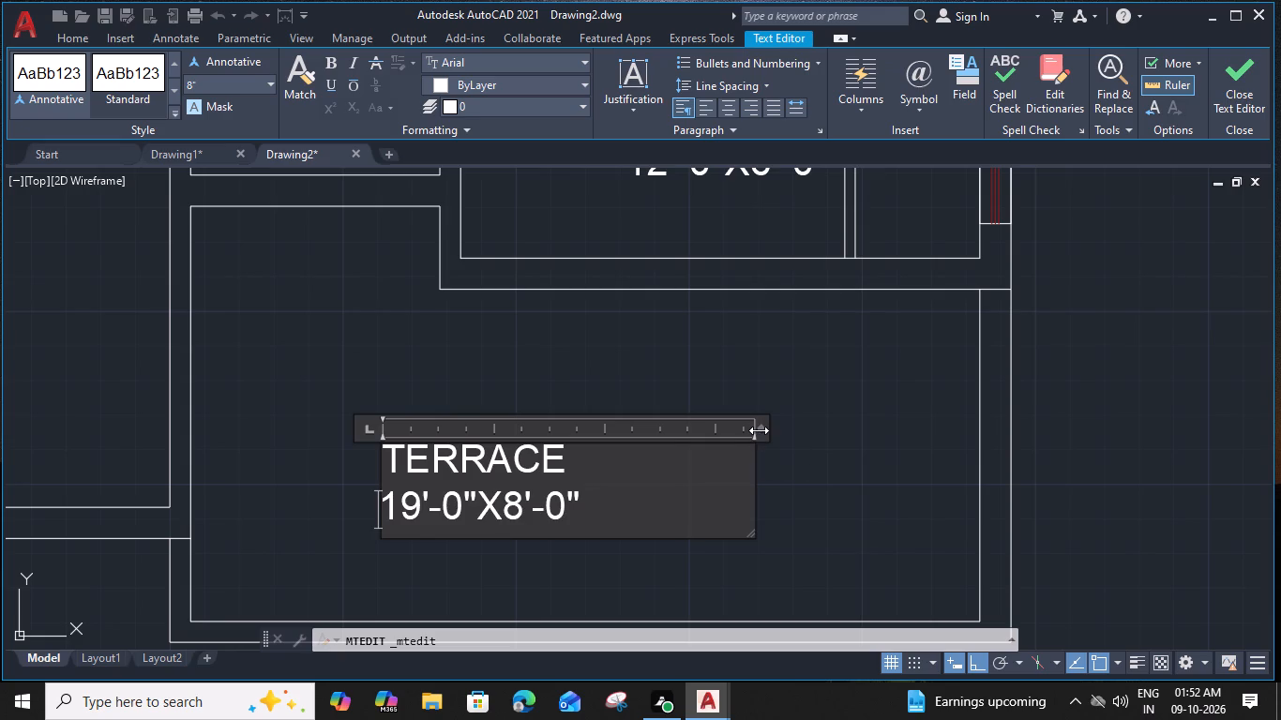
pyautogui.moveTo(759, 430); pyautogui.dragTo(589, 442)
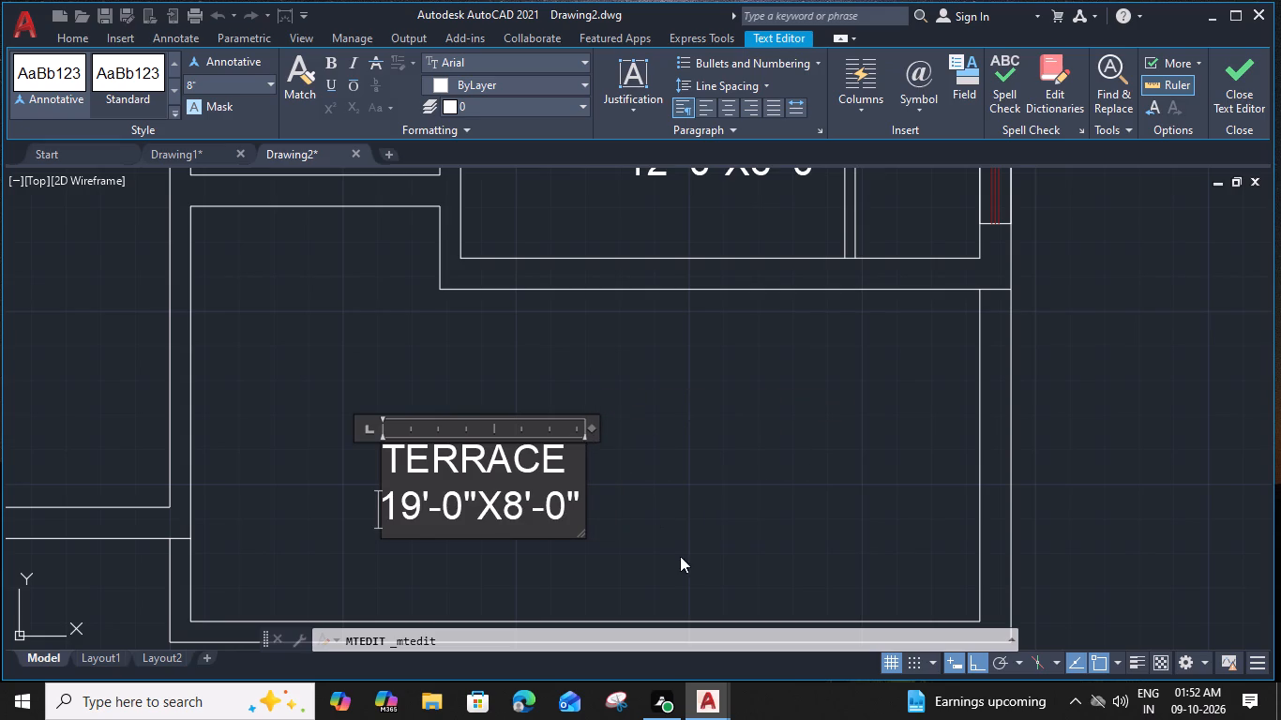
pyautogui.click(680, 556)
# Move the TERRACE label east, nearer the middle of the terrace.
pyautogui.scroll(-2, 666, 518)
pyautogui.moveTo(651, 511); pyautogui.dragTo(540, 460, button='middle')
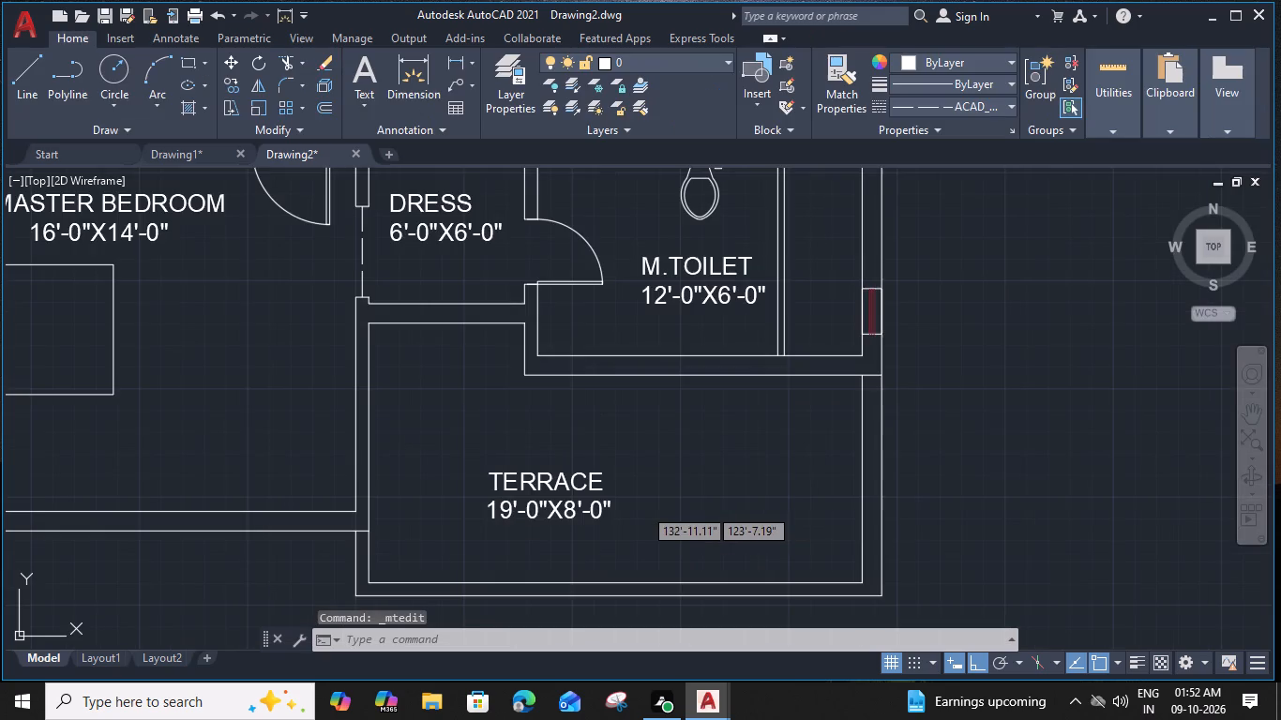
pyautogui.click(493, 455)
pyautogui.press('m')
pyautogui.press('space')
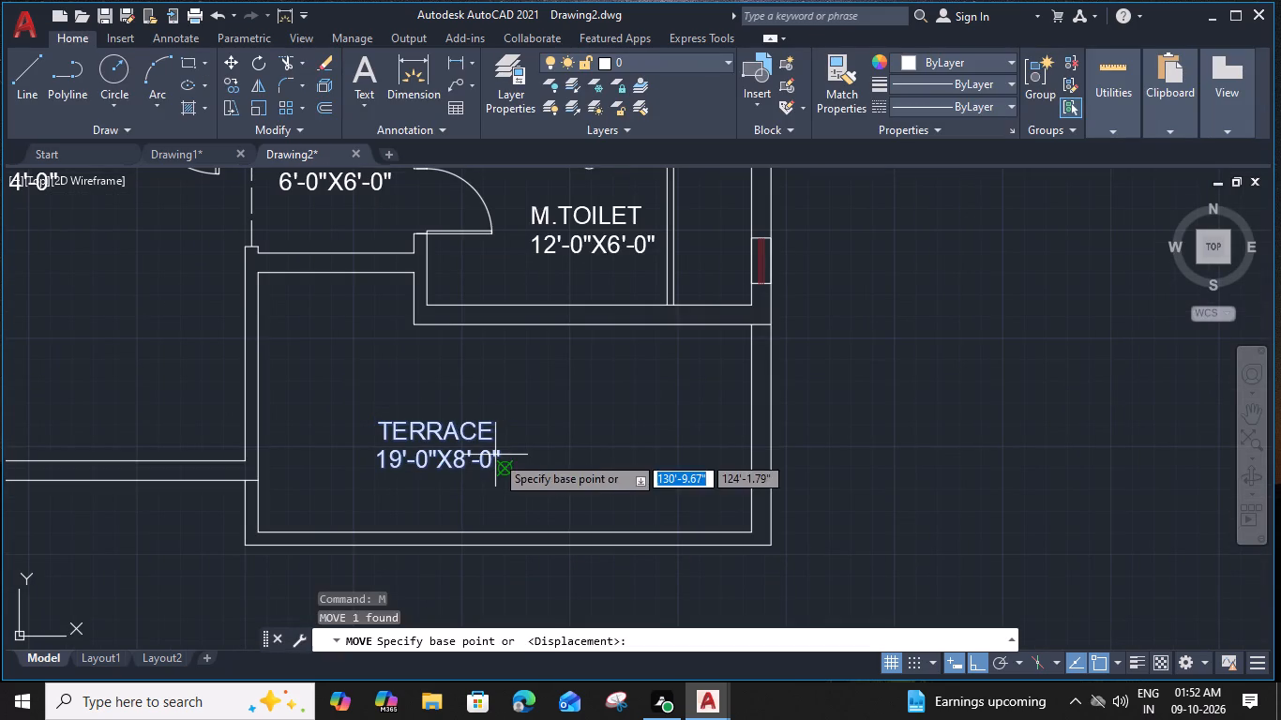
pyautogui.moveTo(495, 455); pyautogui.dragTo(506, 452)
pyautogui.click(626, 438)
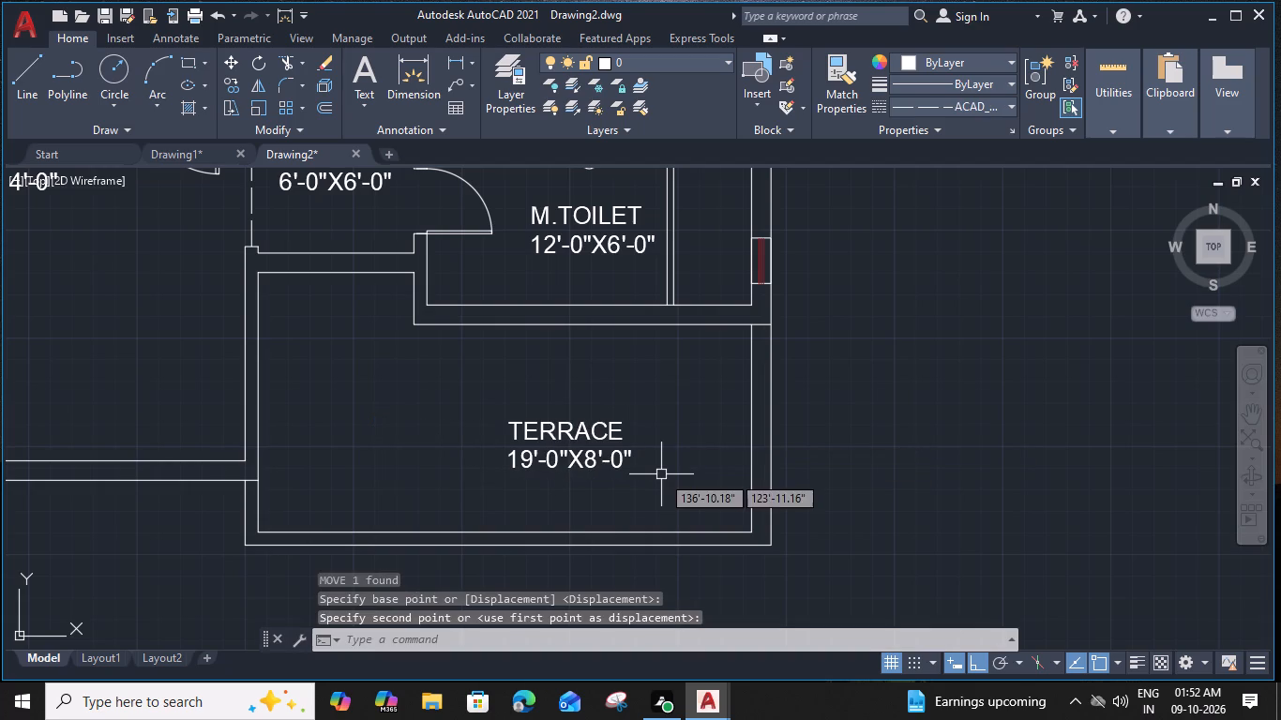
# Measure the terrace's interior length and width.
pyautogui.write('MEA')
pyautogui.press('space')
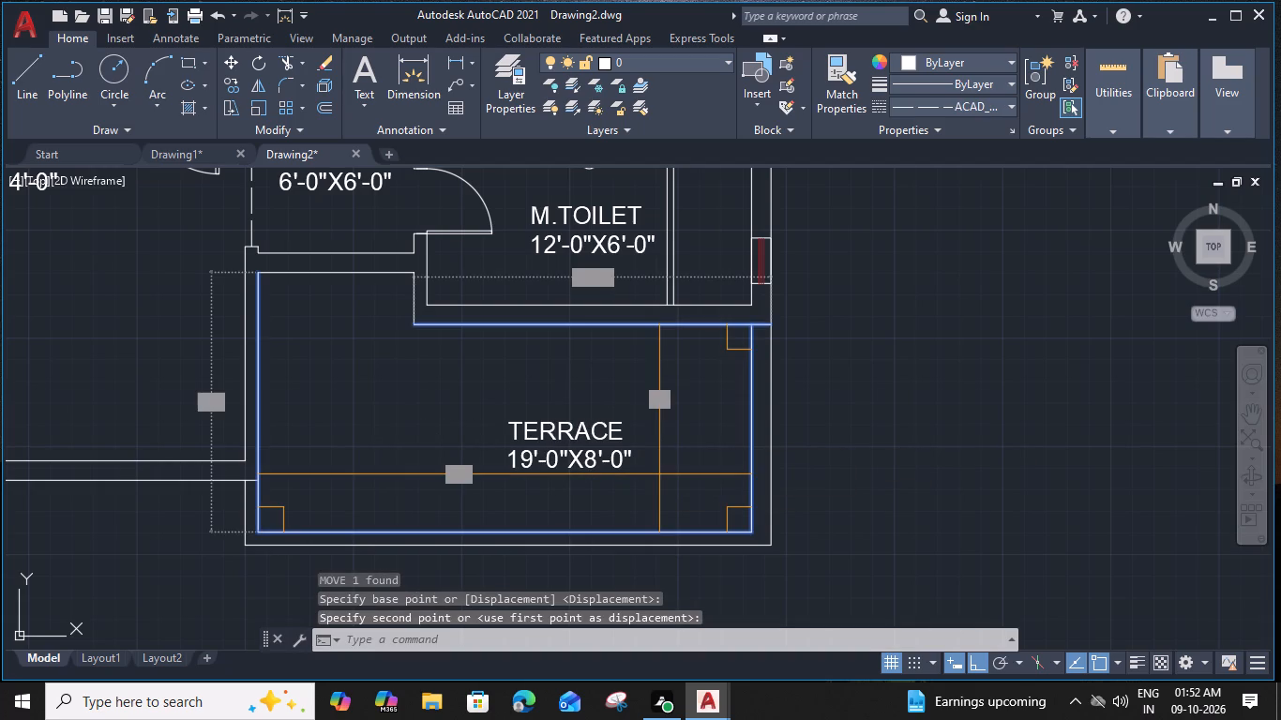
pyautogui.press('Escape')
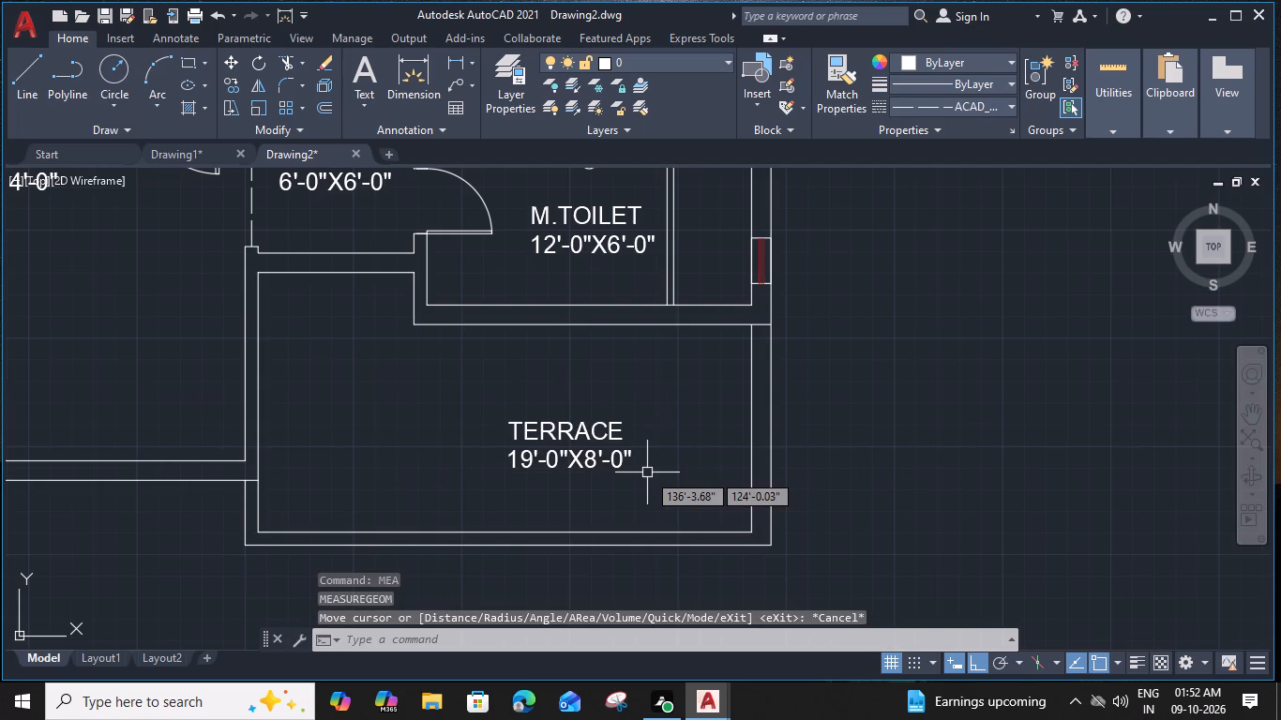
# Offset the vertical line along the east side of the hall's double-lined rectangle westward five times at 11" spacing.
pyautogui.scroll(-1, 421, 496)
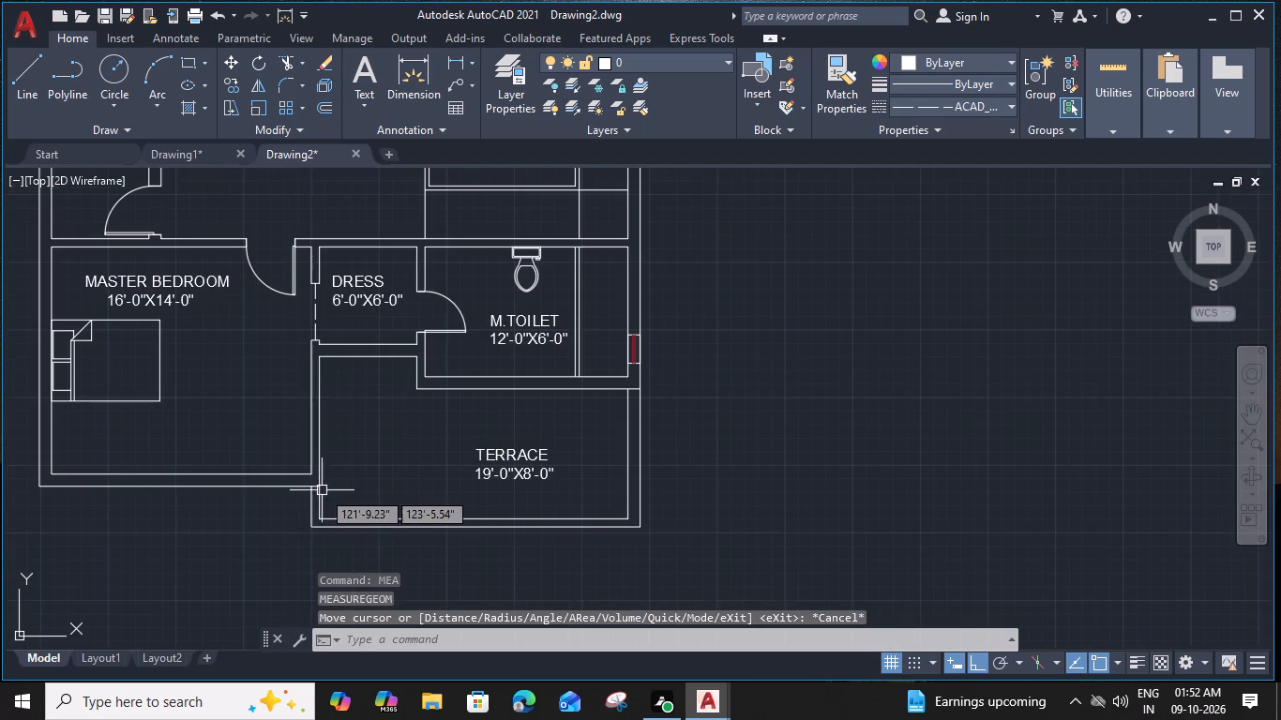
pyautogui.moveTo(310, 490); pyautogui.dragTo(597, 557, button='middle')
pyautogui.moveTo(435, 471); pyautogui.dragTo(440, 487, button='middle')
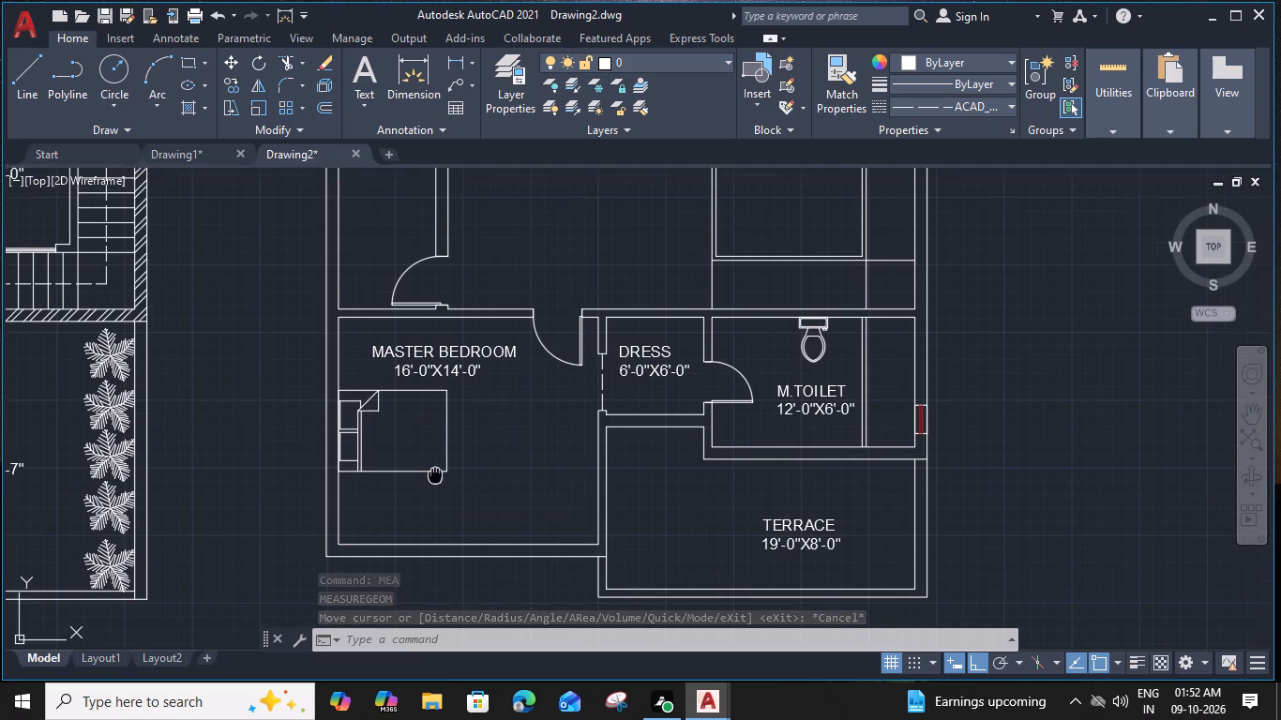
pyautogui.moveTo(440, 487); pyautogui.dragTo(455, 524, button='middle')
pyautogui.moveTo(480, 426); pyautogui.dragTo(480, 422, button='middle')
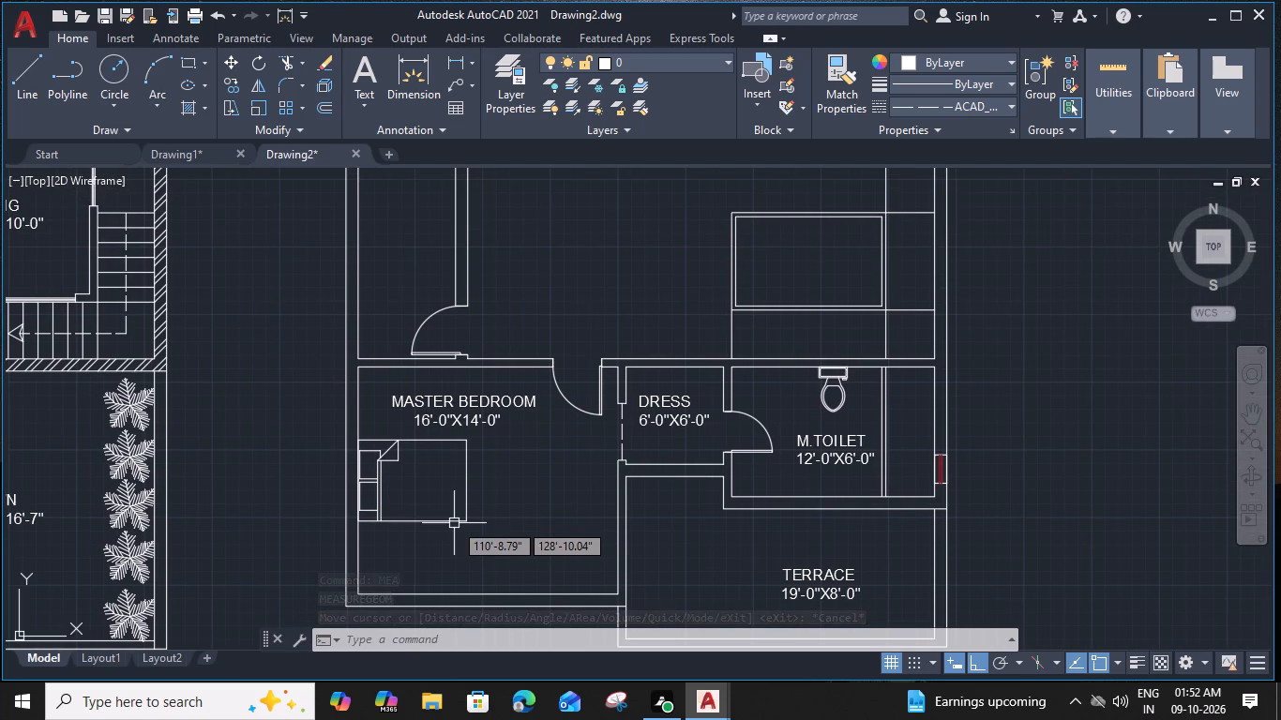
pyautogui.moveTo(480, 422); pyautogui.dragTo(344, 538, button='middle')
pyautogui.moveTo(618, 514); pyautogui.dragTo(503, 526, button='middle')
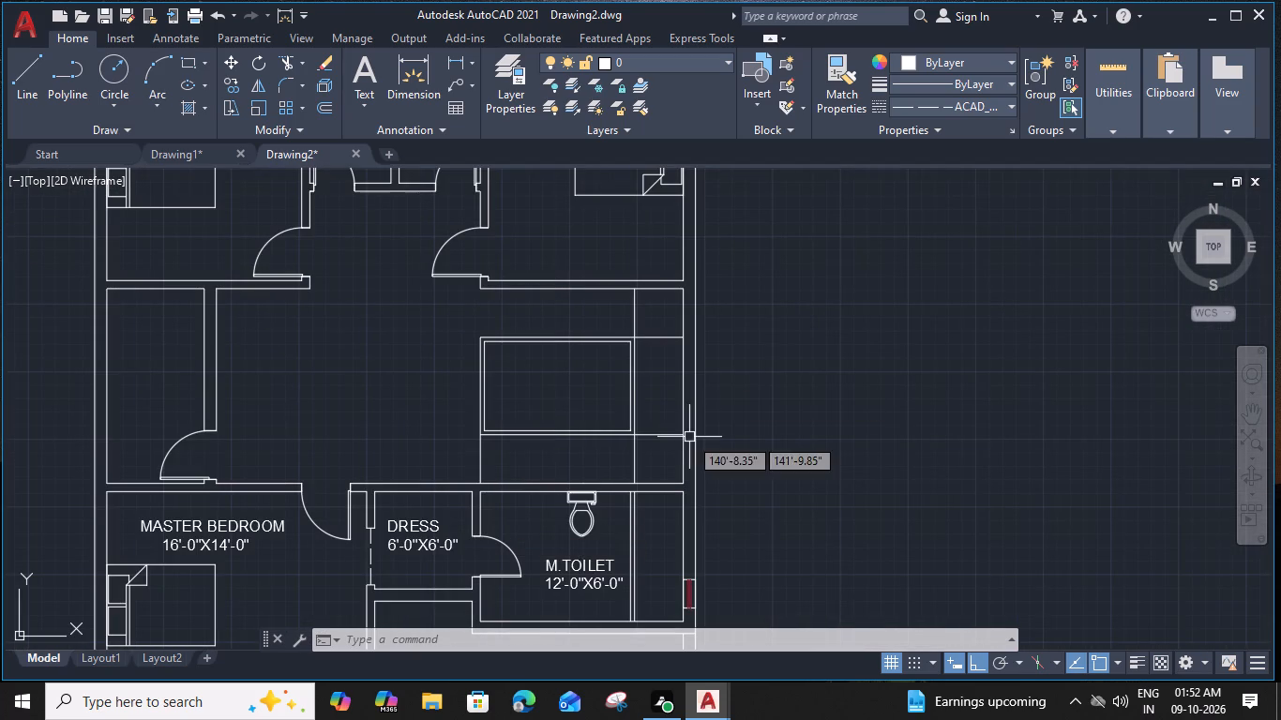
pyautogui.moveTo(644, 399); pyautogui.dragTo(637, 430, button='middle')
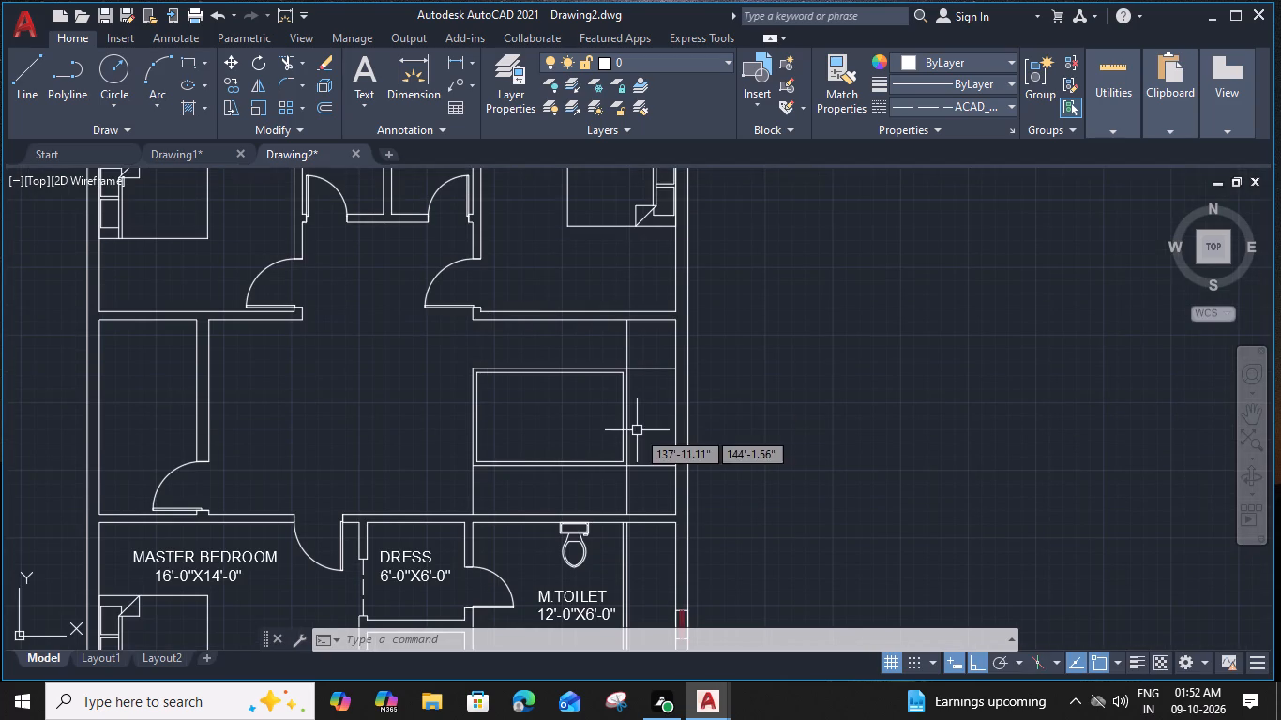
pyautogui.scroll(2, 492, 426)
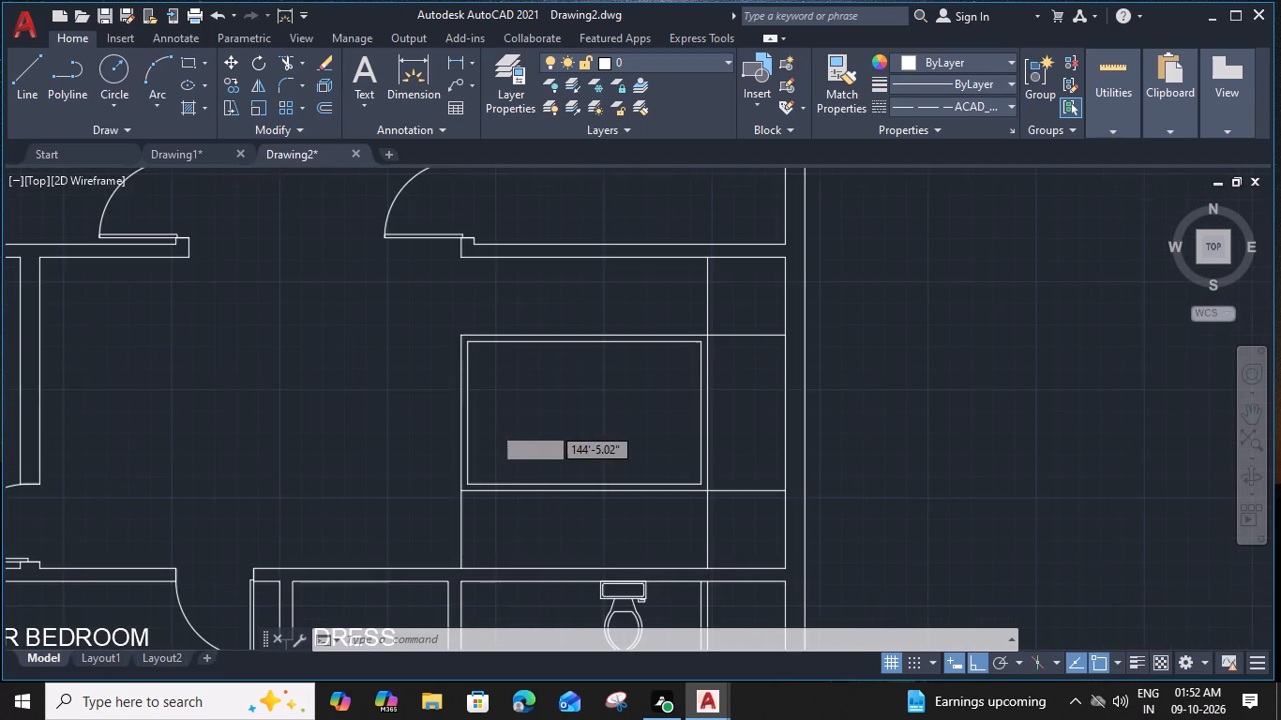
pyautogui.moveTo(625, 490); pyautogui.dragTo(524, 285, button='middle')
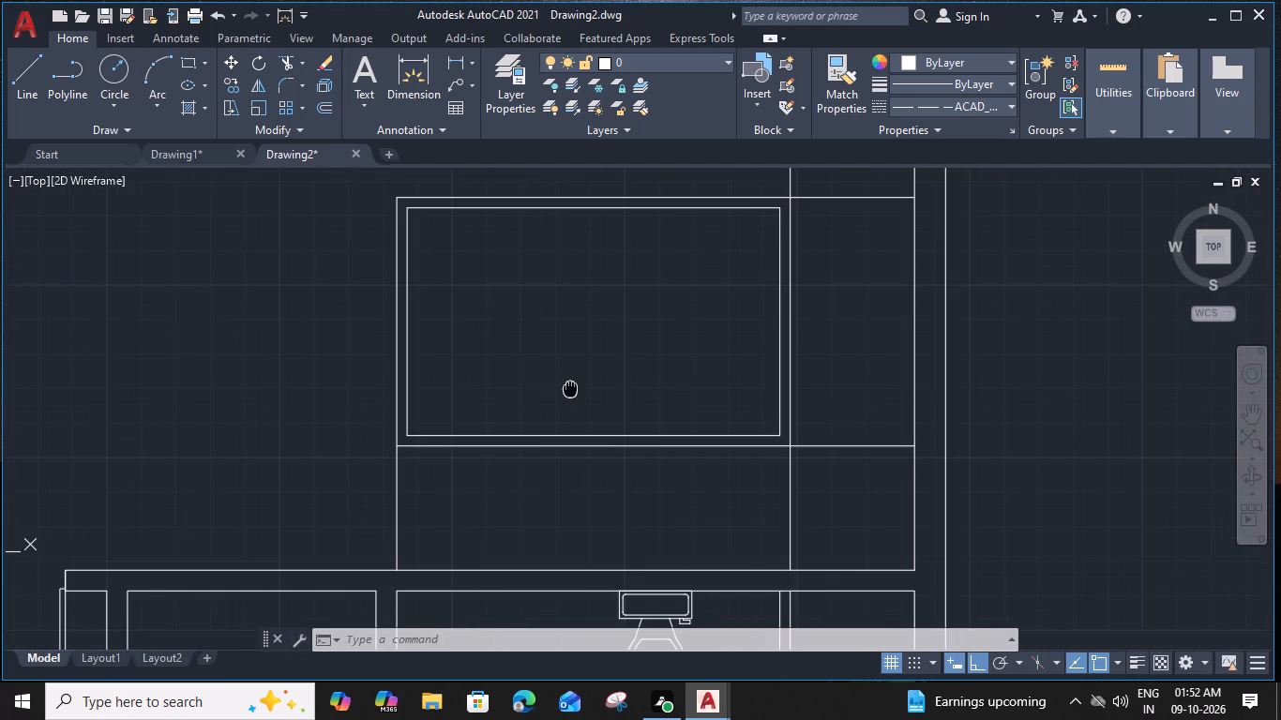
pyautogui.click(736, 407)
pyautogui.write('O')
pyautogui.press('space')
pyautogui.write('11"')
pyautogui.press('Return')
pyautogui.click(685, 427)
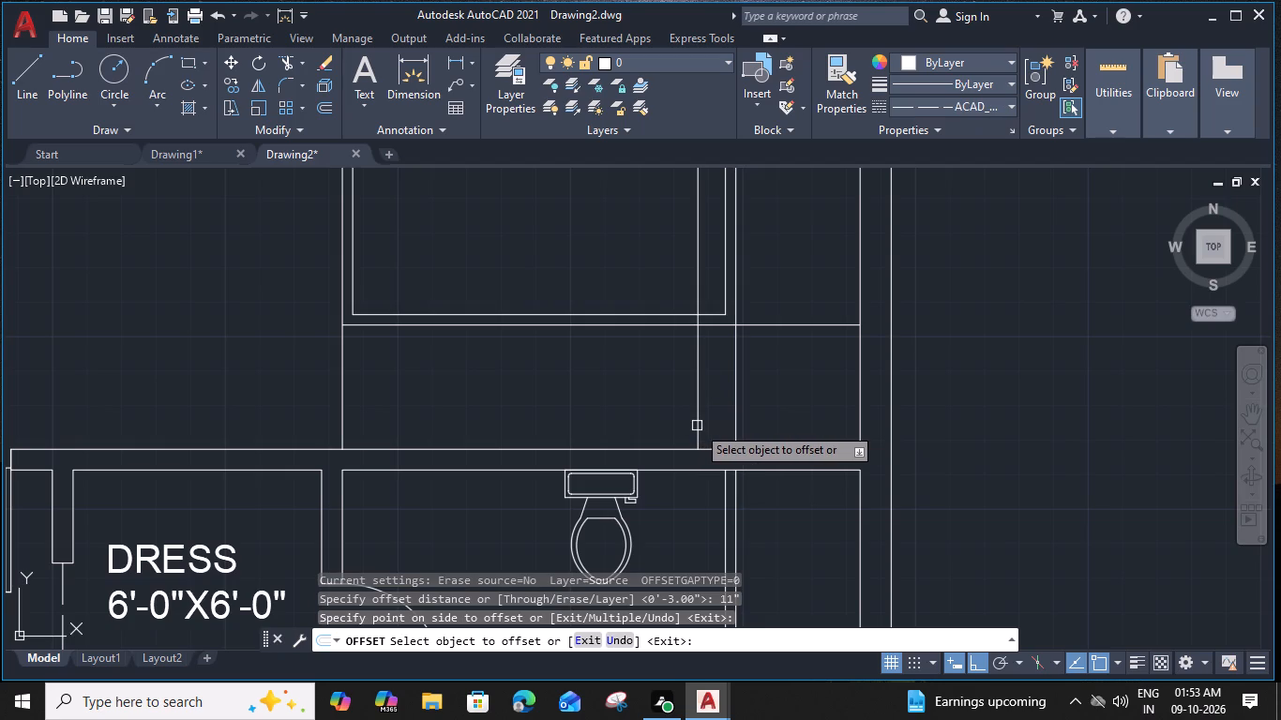
pyautogui.click(699, 426)
pyautogui.click(636, 426)
pyautogui.click(656, 423)
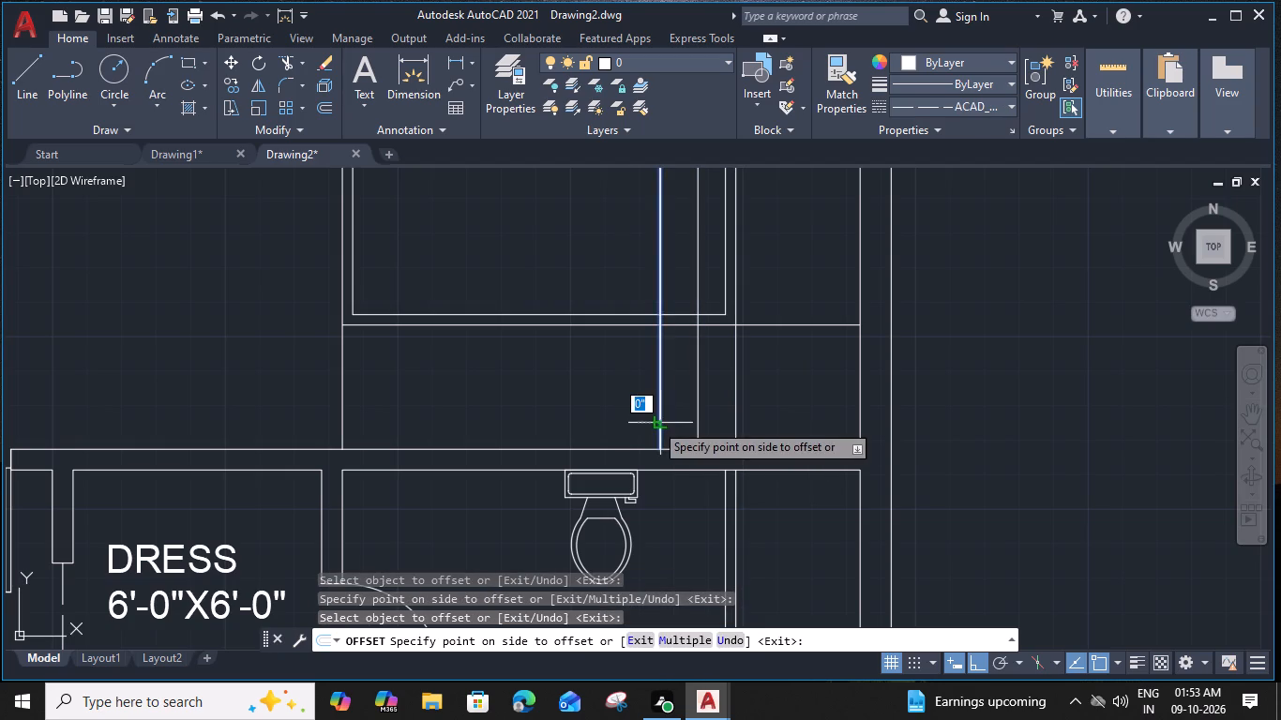
pyautogui.click(625, 424)
pyautogui.click(619, 421)
pyautogui.click(580, 424)
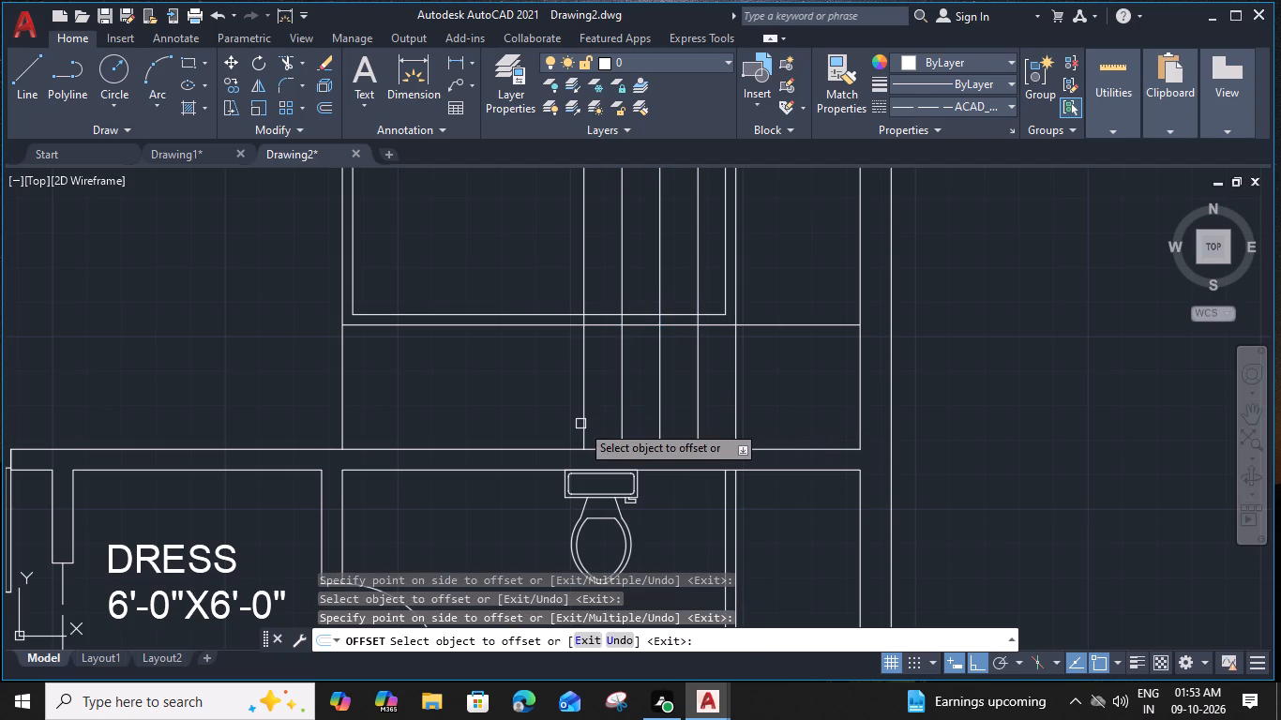
pyautogui.click(588, 420)
pyautogui.click(550, 418)
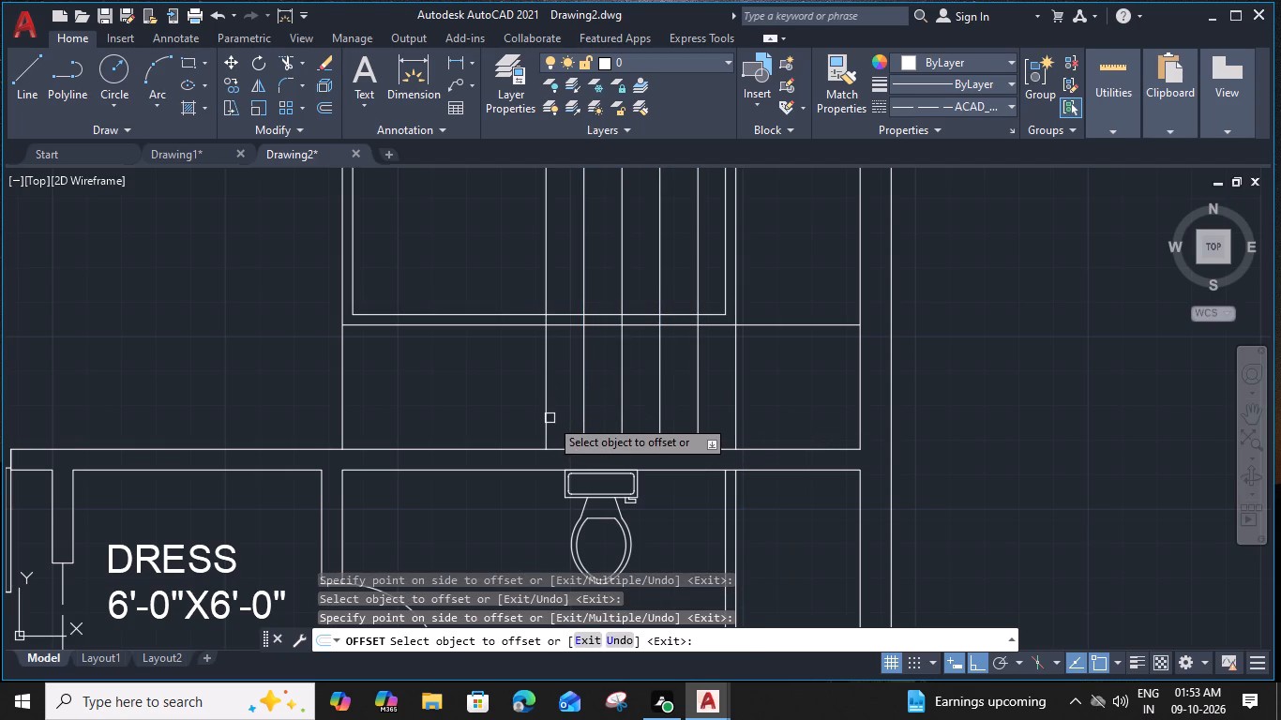
pyautogui.moveTo(681, 362); pyautogui.dragTo(681, 528, button='middle')
pyautogui.press('Escape')
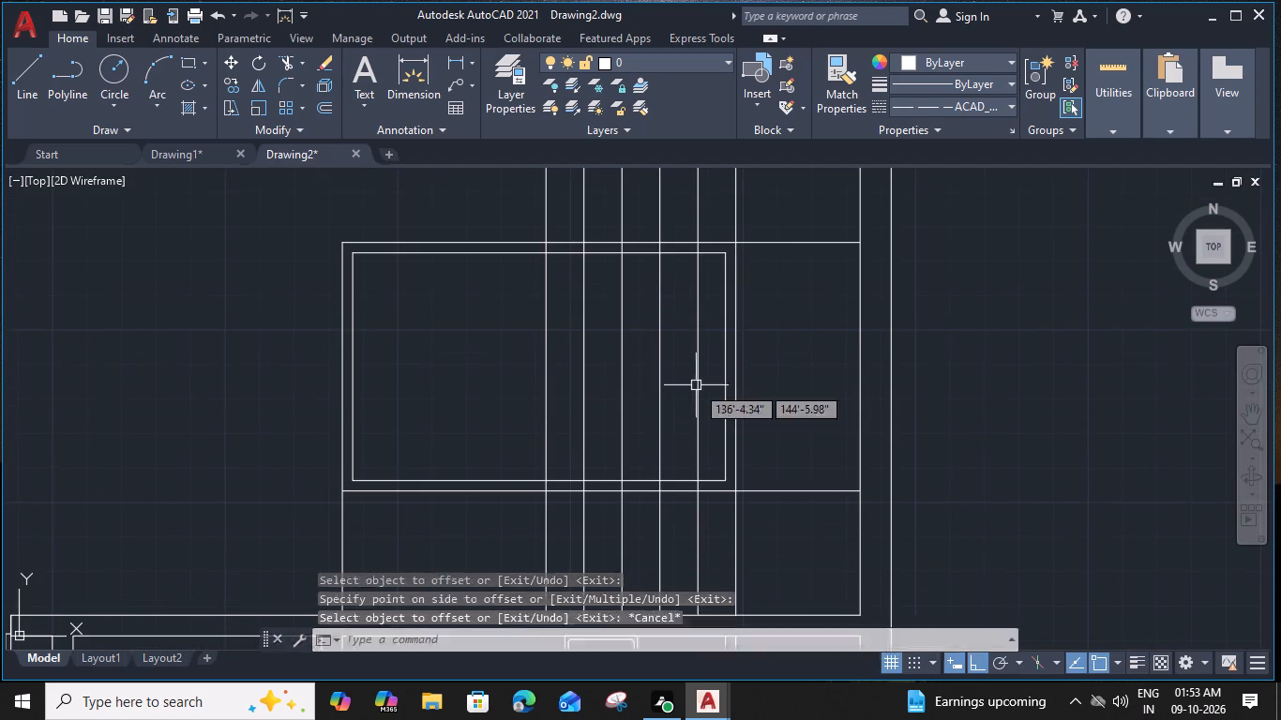
# Trim the vertical 11" division lines within the rectangle's south and north double edges, and the westernmost one inside the rectangle.
pyautogui.moveTo(688, 424); pyautogui.dragTo(687, 398, button='middle')
pyautogui.write('TR')
pyautogui.press('space')
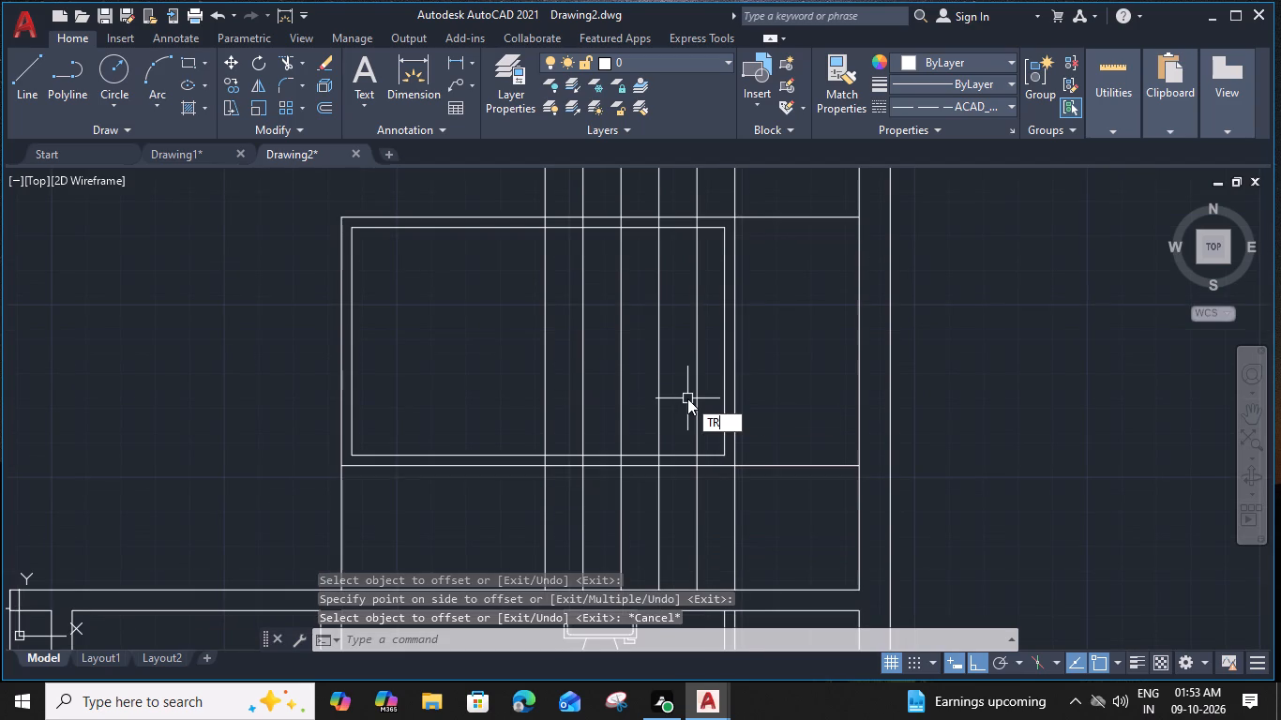
pyautogui.scroll(2, 703, 438)
pyautogui.click(704, 496)
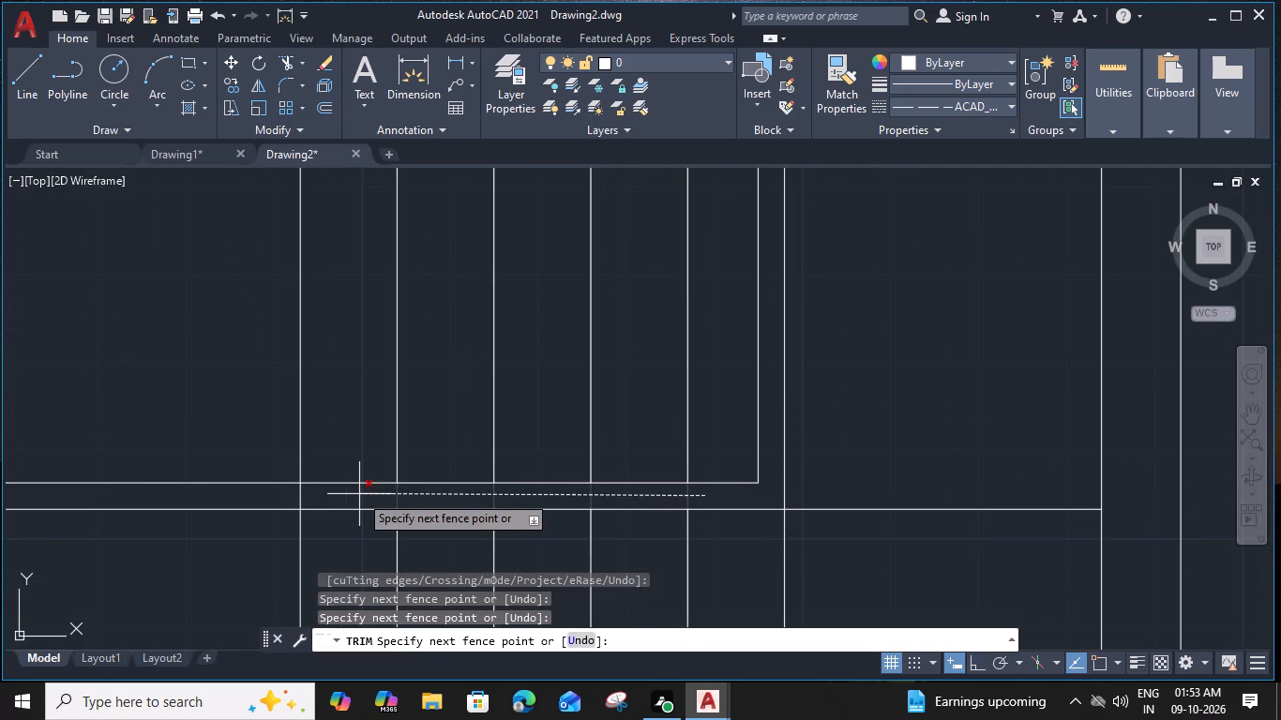
pyautogui.click(359, 493)
pyautogui.moveTo(550, 385); pyautogui.dragTo(562, 639, button='middle')
pyautogui.scroll(-2, 539, 263)
pyautogui.moveTo(542, 270); pyautogui.dragTo(539, 263, button='middle')
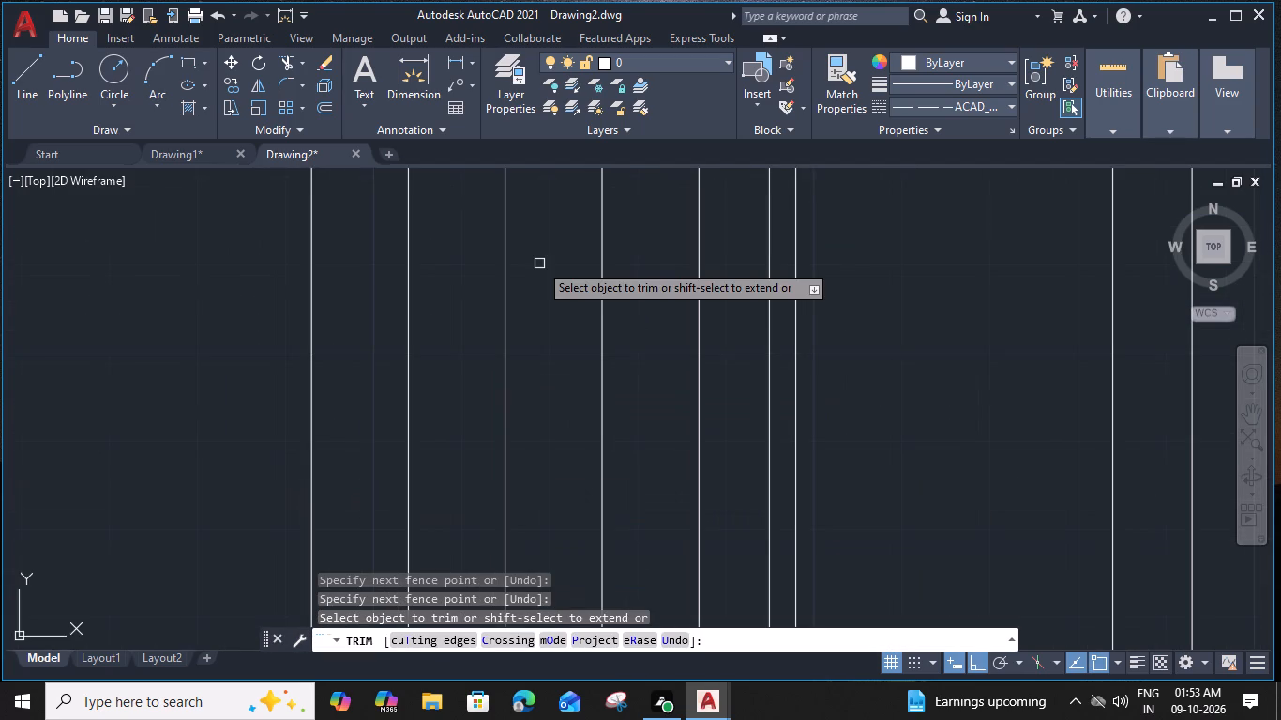
pyautogui.moveTo(539, 263); pyautogui.dragTo(544, 331, button='middle')
pyautogui.scroll(2, 629, 252)
pyautogui.click(599, 318)
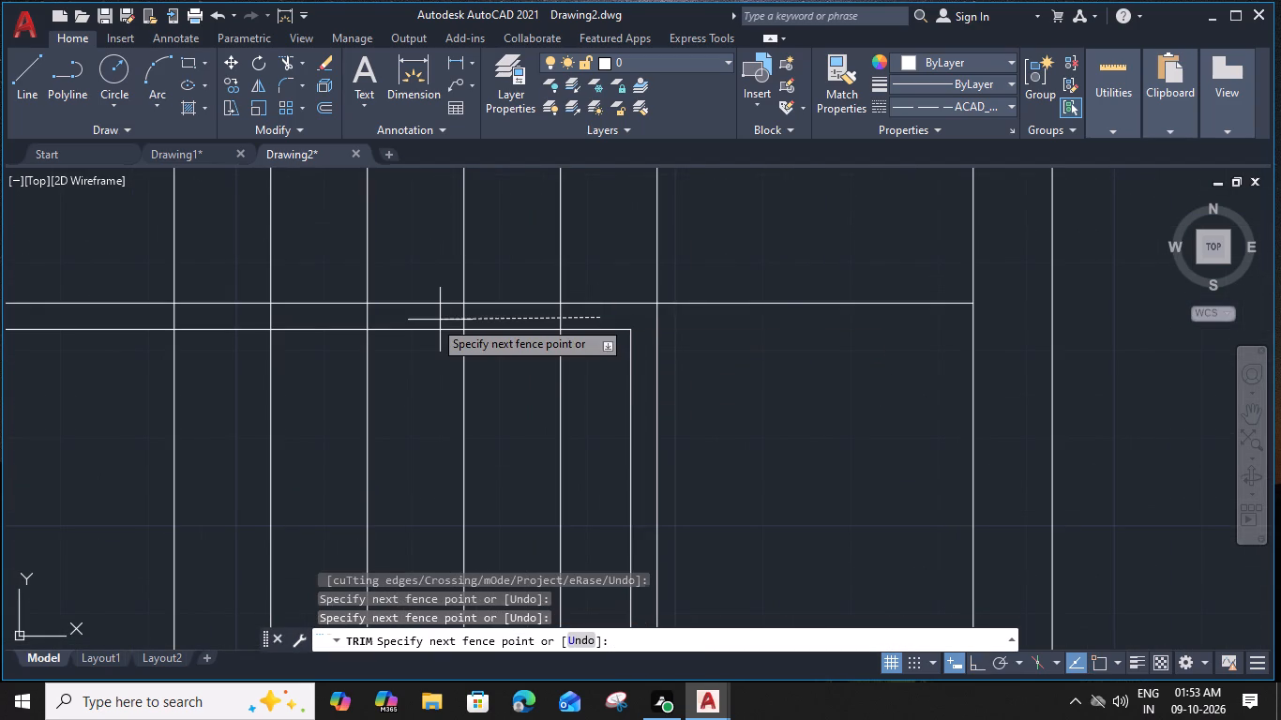
pyautogui.click(264, 319)
pyautogui.scroll(-2, 239, 409)
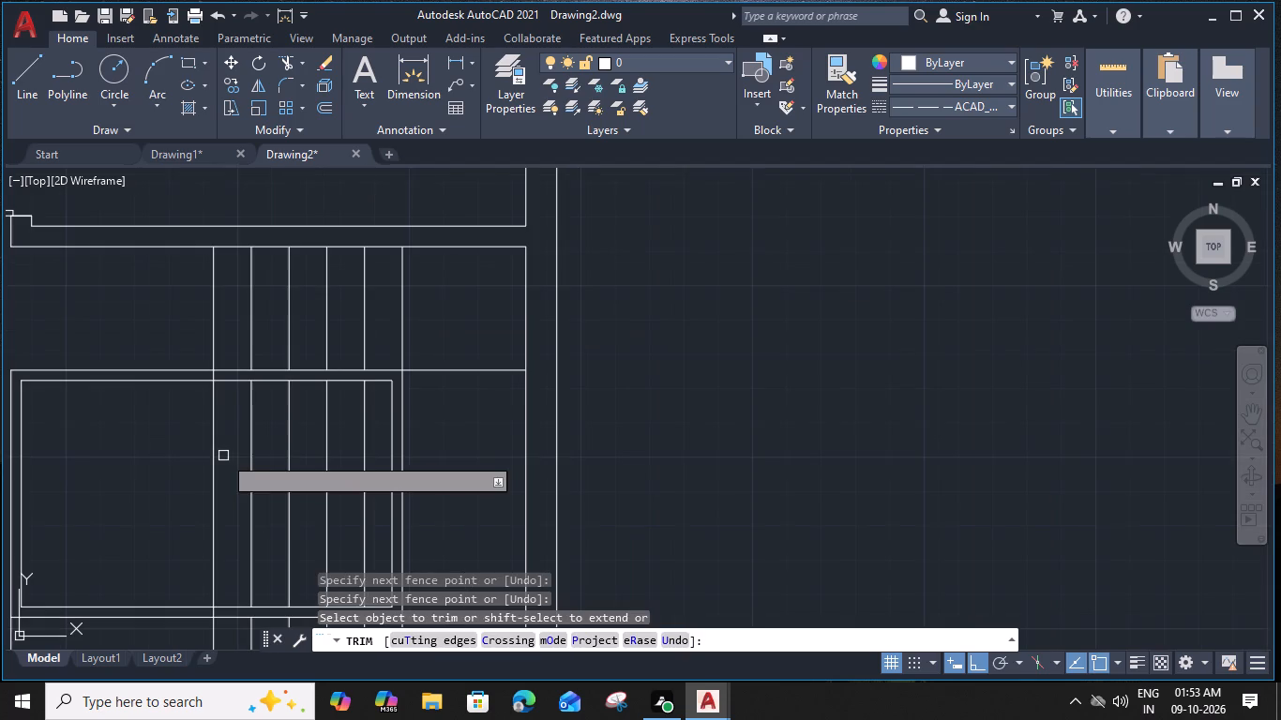
pyautogui.click(212, 453)
pyautogui.press('Escape')
# Trim away the double-lined rectangle's part west of the division lines and the leftover outline southwest of it.
pyautogui.scroll(-2, 215, 453)
pyautogui.moveTo(221, 452); pyautogui.dragTo(346, 397, button='middle')
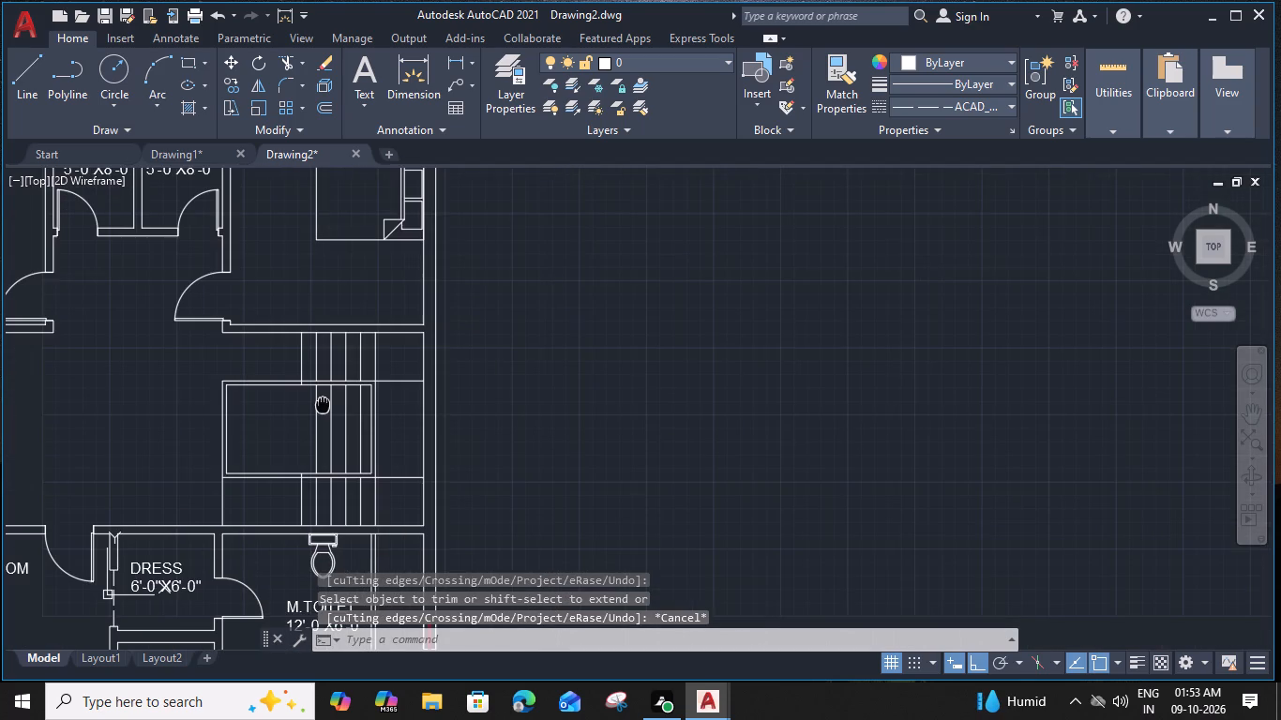
pyautogui.moveTo(346, 397); pyautogui.dragTo(369, 384, button='middle')
pyautogui.write('TR')
pyautogui.press('space')
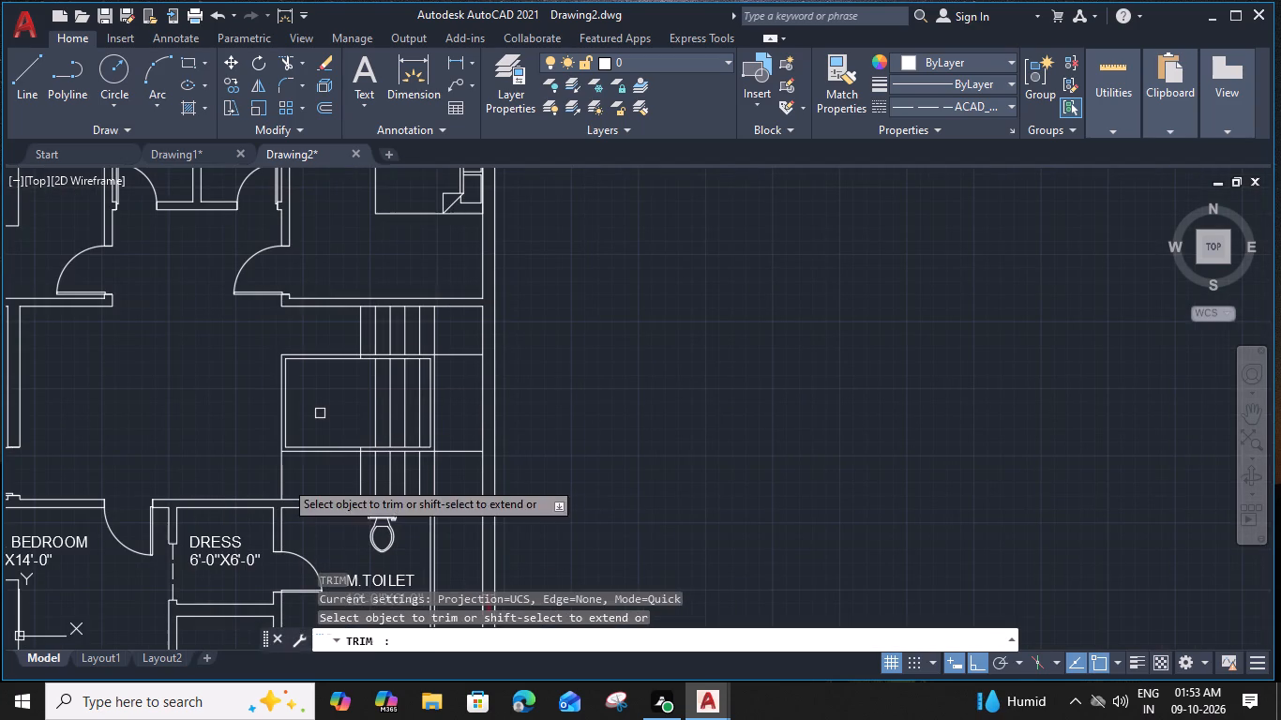
pyautogui.moveTo(258, 481); pyautogui.dragTo(274, 476)
pyautogui.click(346, 346)
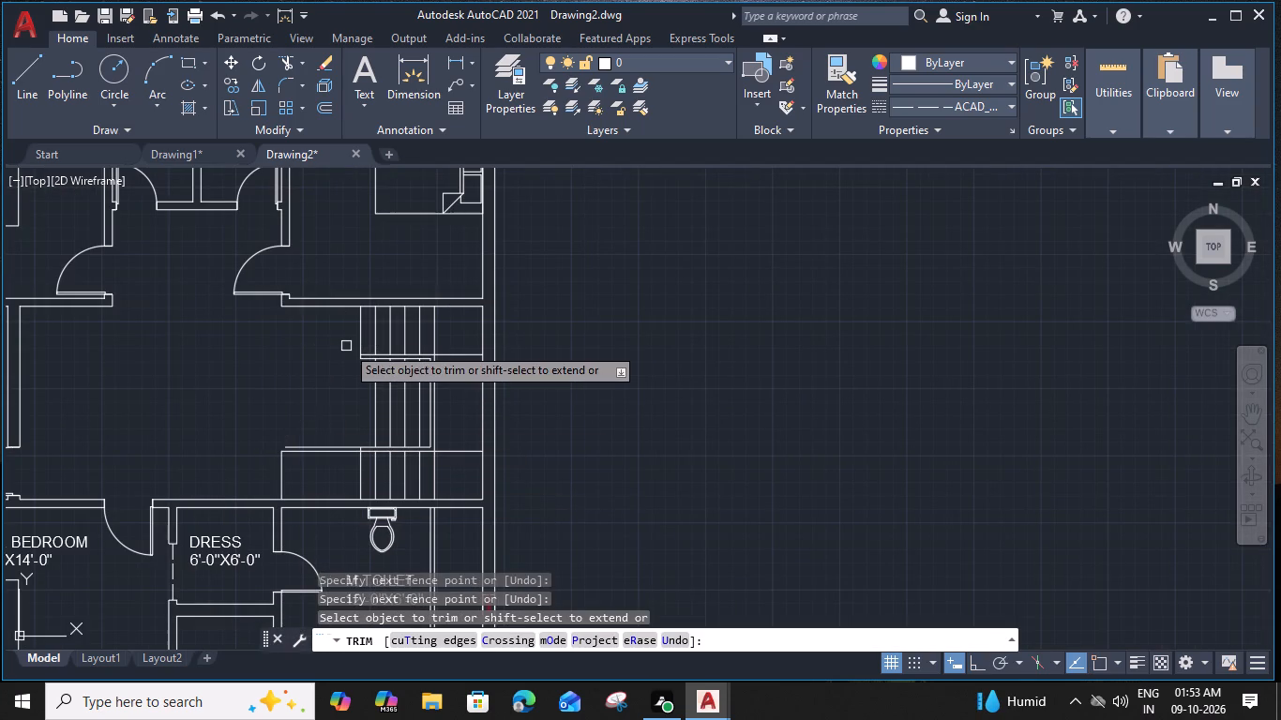
pyautogui.click(321, 421)
pyautogui.click(279, 470)
pyautogui.press('Escape')
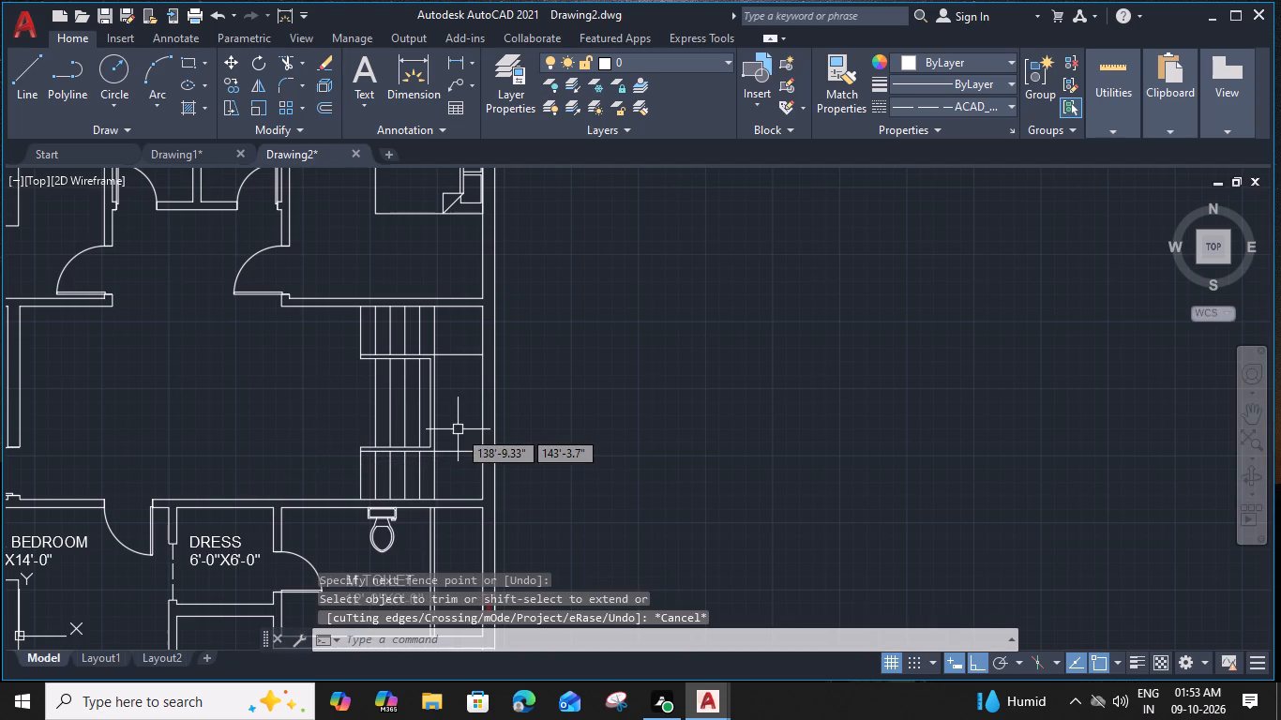
# Offset the horizontal line along the rectangle's north edge 11" southward.
pyautogui.moveTo(459, 423); pyautogui.dragTo(445, 419, button='middle')
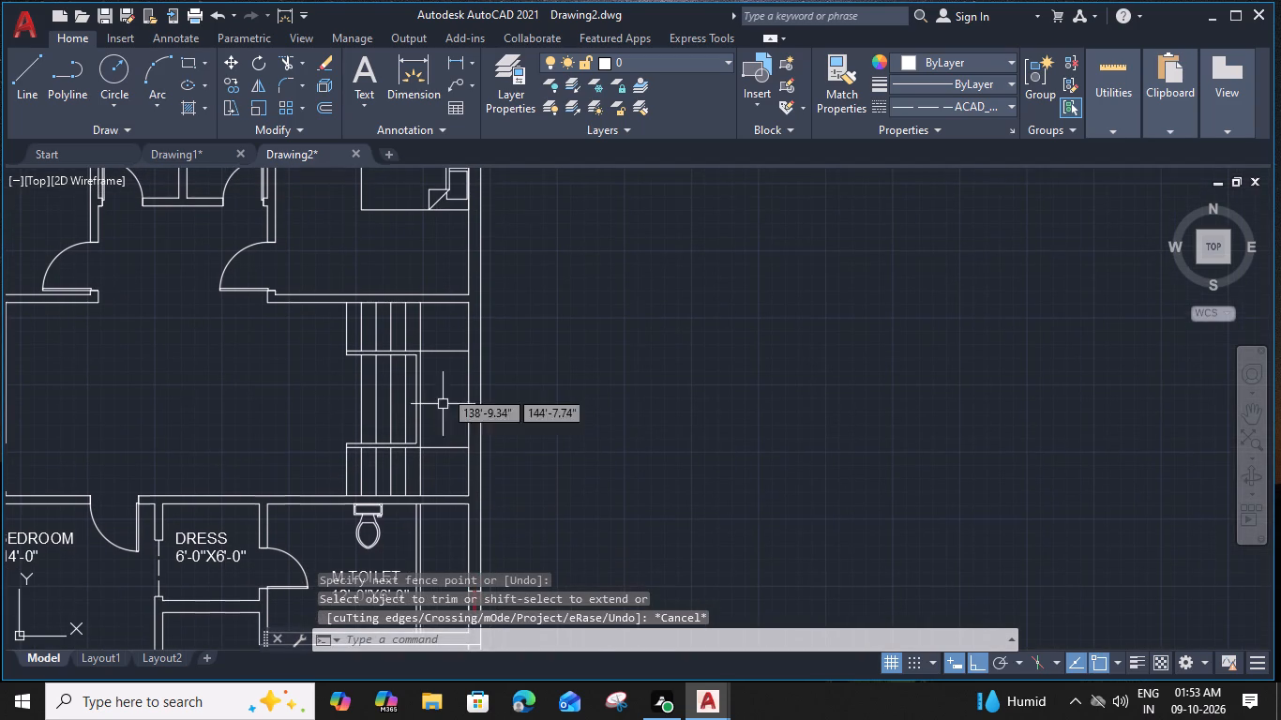
pyautogui.click(460, 343)
pyautogui.click(444, 393)
pyautogui.press('o')
pyautogui.press('space')
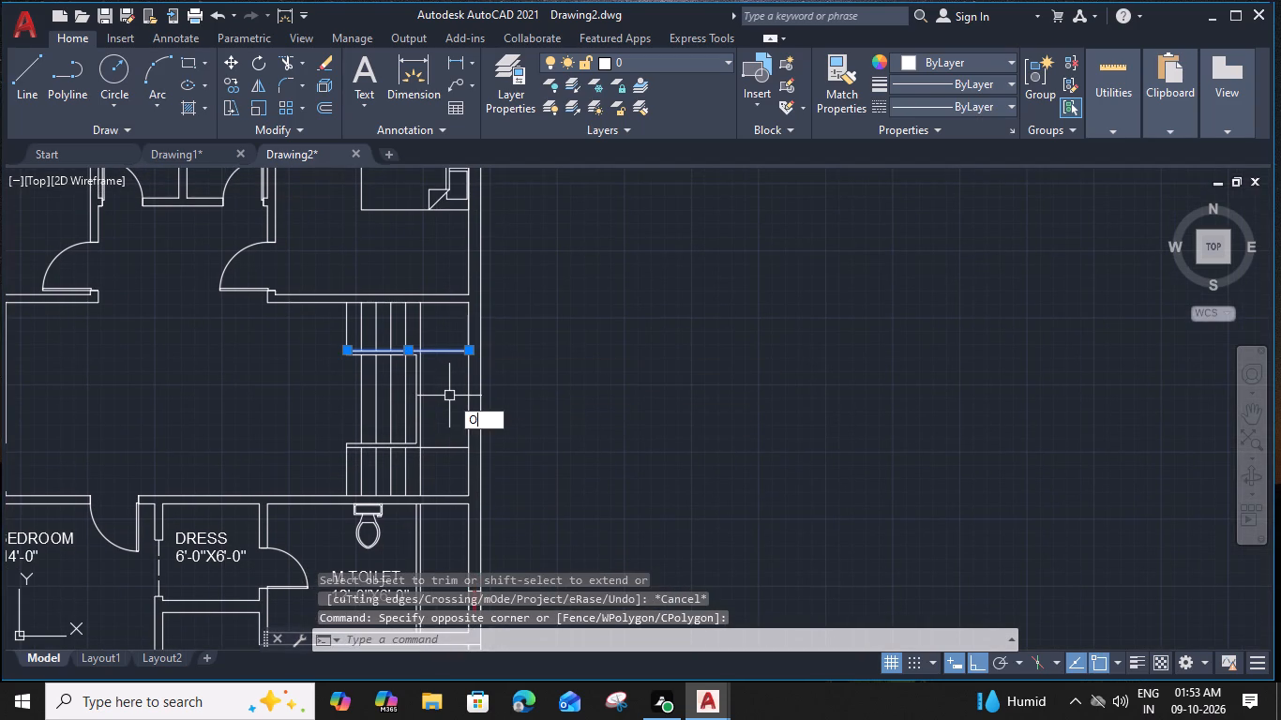
pyautogui.write('11')
pyautogui.hotkey('shift', '"')
pyautogui.press('Return')
pyautogui.click(449, 393)
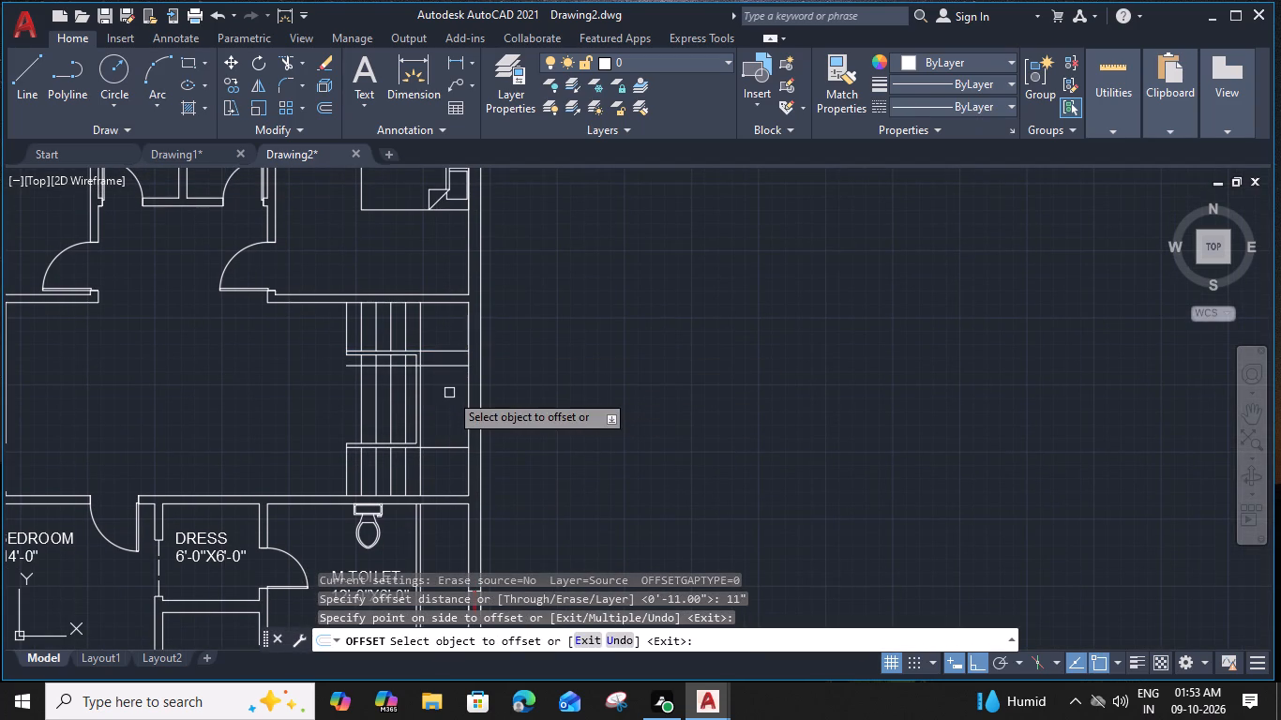
pyautogui.press('Escape')
# Trim the offset line at the strip east of the rectangle and erase its remaining western piece.
pyautogui.write('TR')
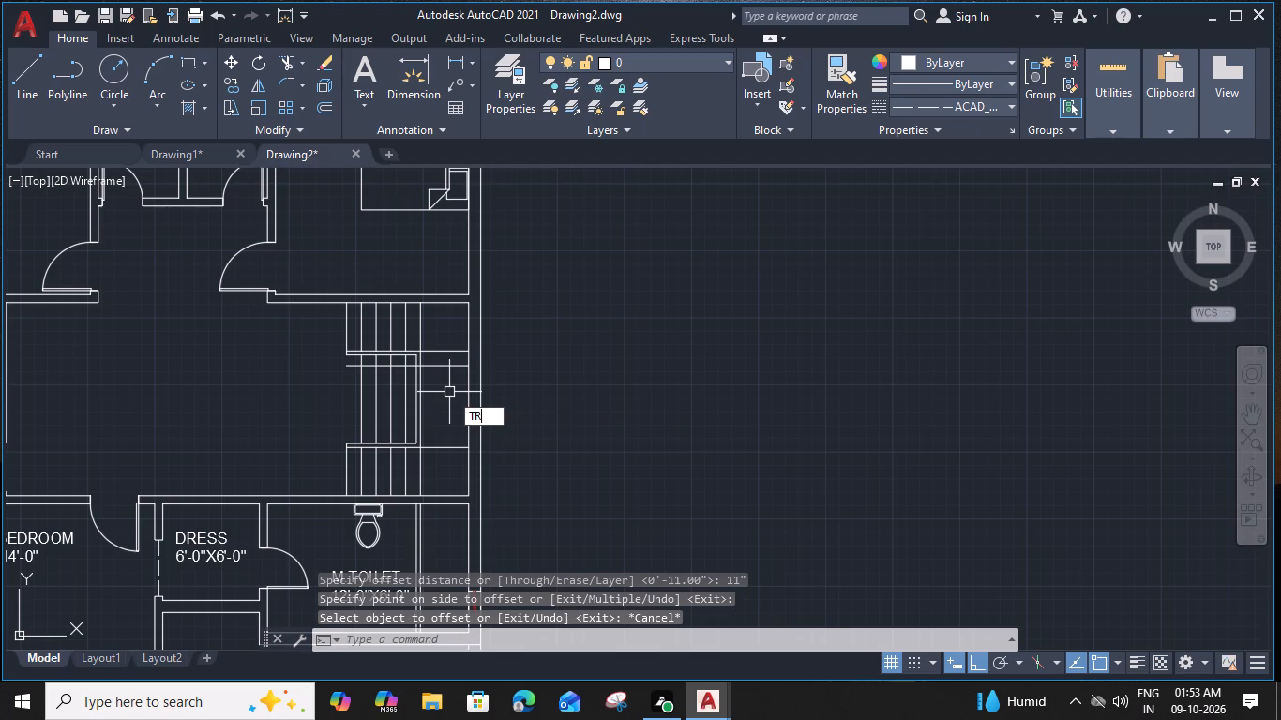
pyautogui.press('space')
pyautogui.scroll(6, 430, 363)
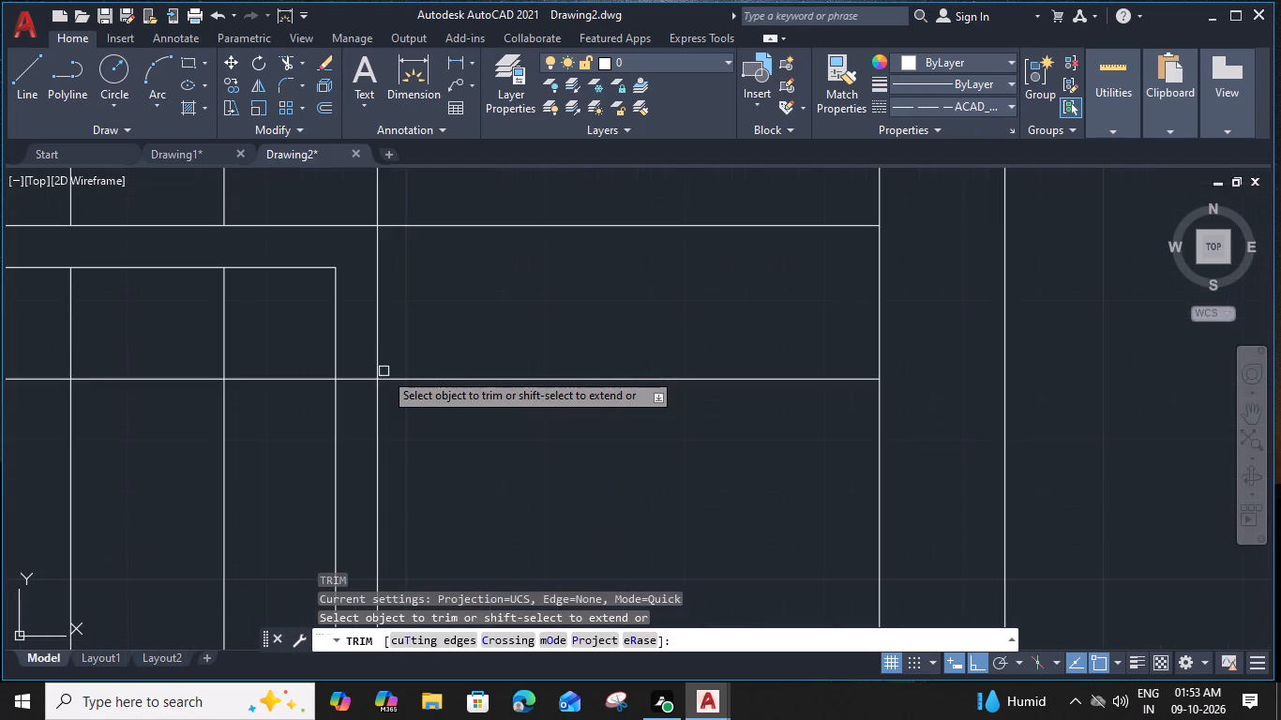
pyautogui.click(365, 379)
pyautogui.press('Escape')
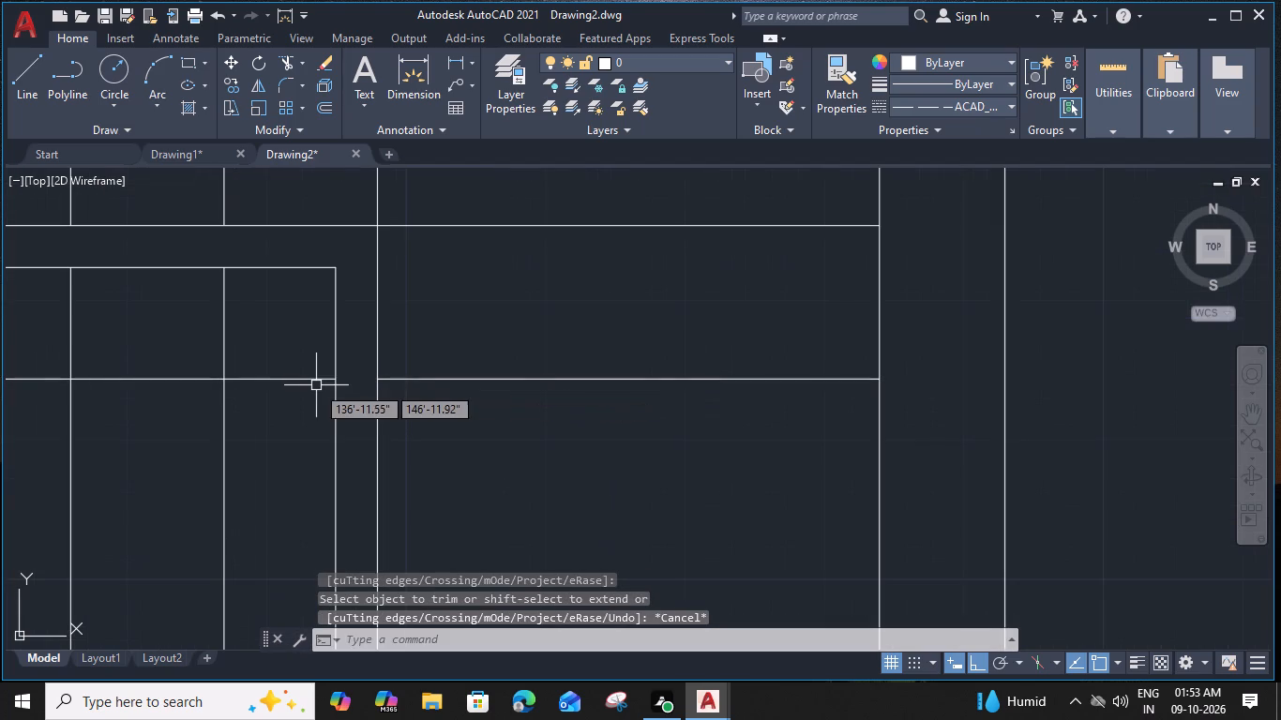
pyautogui.click(314, 378)
pyautogui.press('Delete')
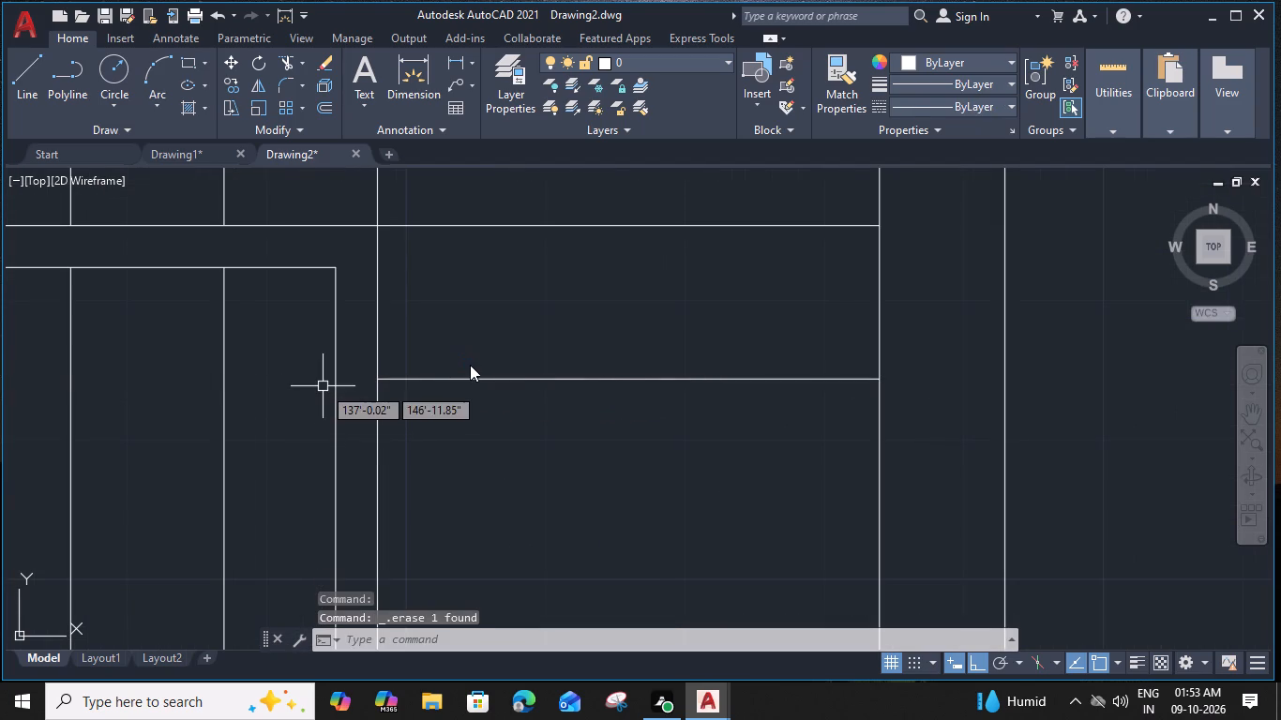
# Offset the shortened line in the east strip another 11" southward.
pyautogui.moveTo(471, 363); pyautogui.dragTo(467, 371)
pyautogui.click(444, 431)
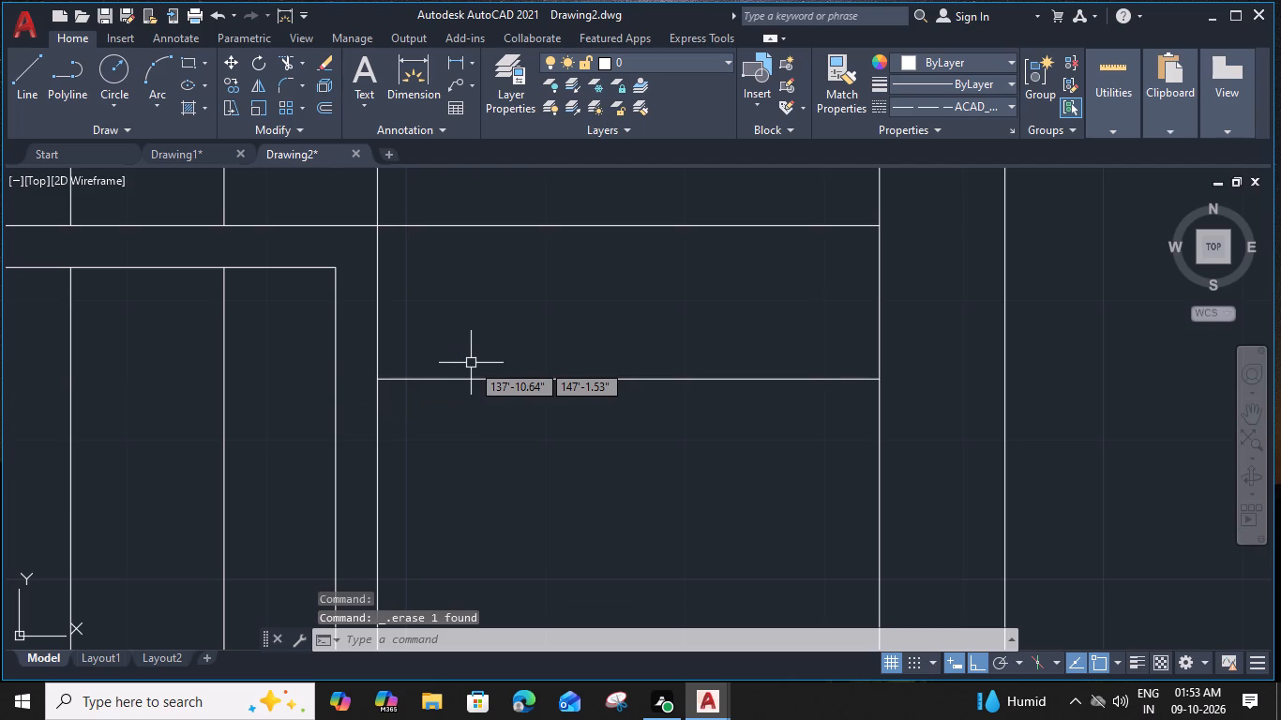
pyautogui.press('o')
pyautogui.press('space')
pyautogui.write('11')
pyautogui.hotkey('shift', '"')
pyautogui.press('Return')
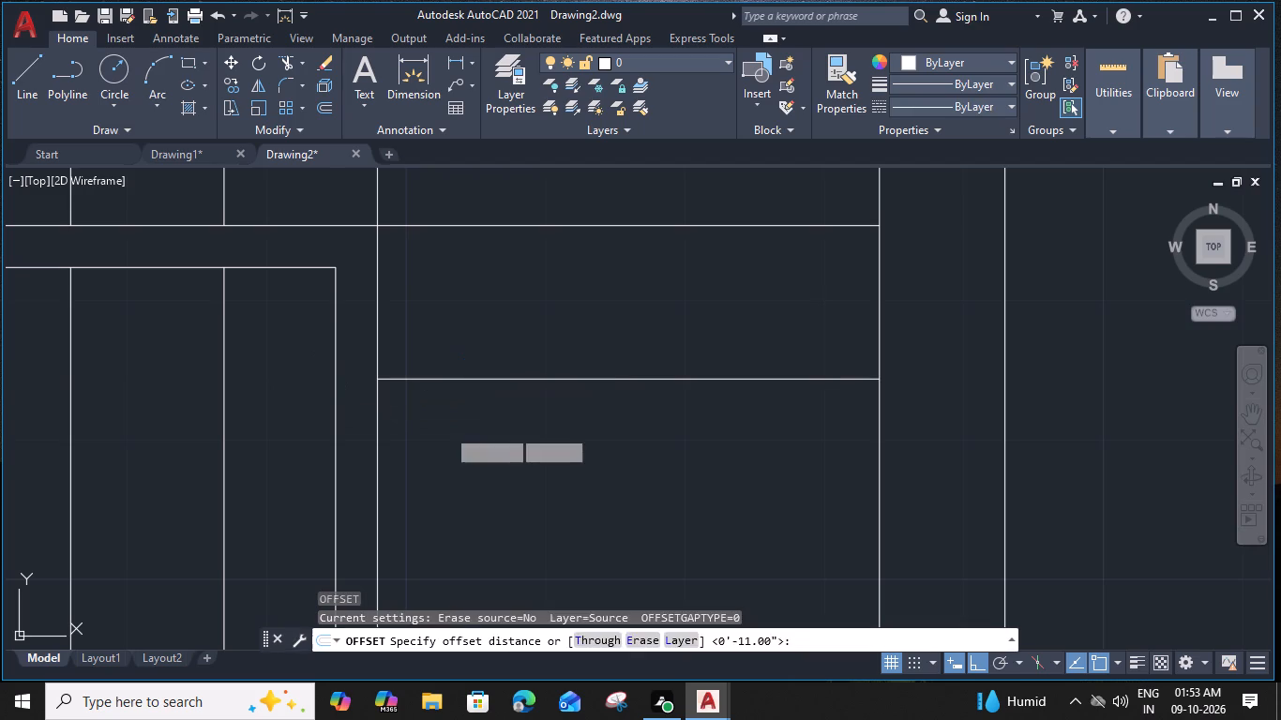
pyautogui.click(476, 485)
# Offset the horizontal line along the rectangle's south edge northward three times at 11" spacing.
pyautogui.scroll(-2, 479, 482)
pyautogui.moveTo(481, 490); pyautogui.dragTo(438, 258, button='middle')
pyautogui.click(469, 538)
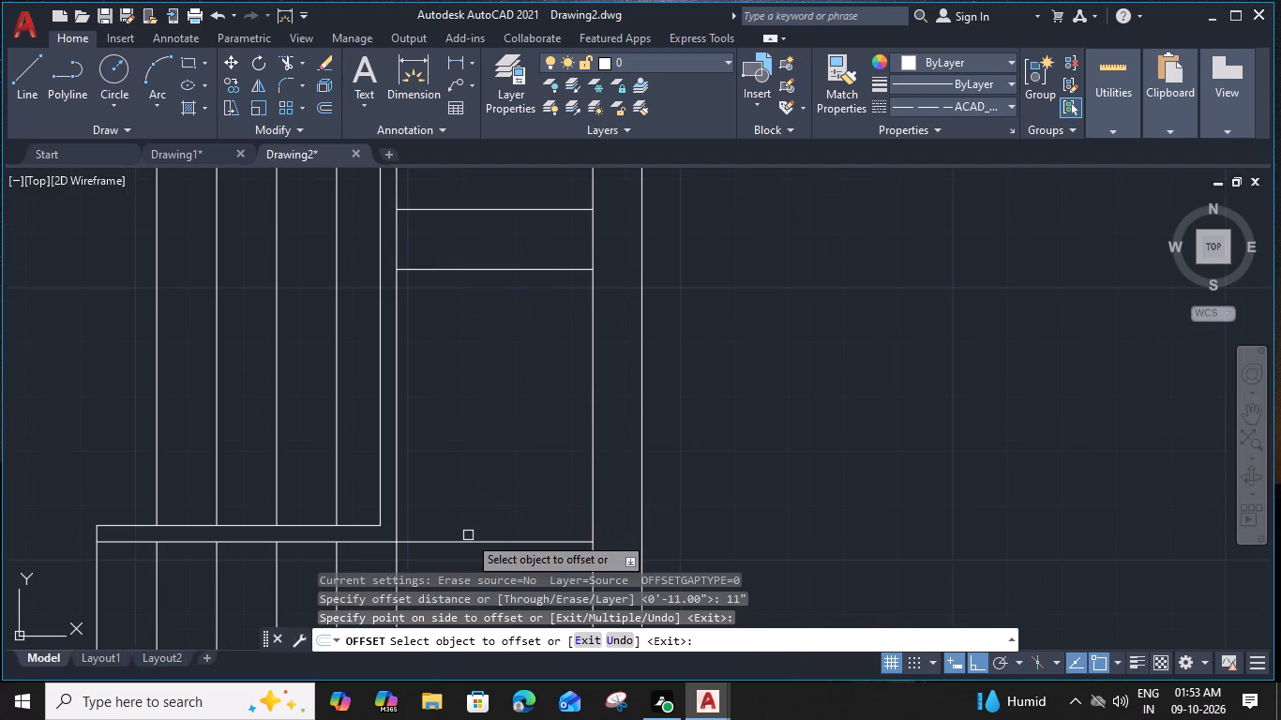
pyautogui.click(474, 449)
pyautogui.moveTo(480, 483); pyautogui.dragTo(480, 472)
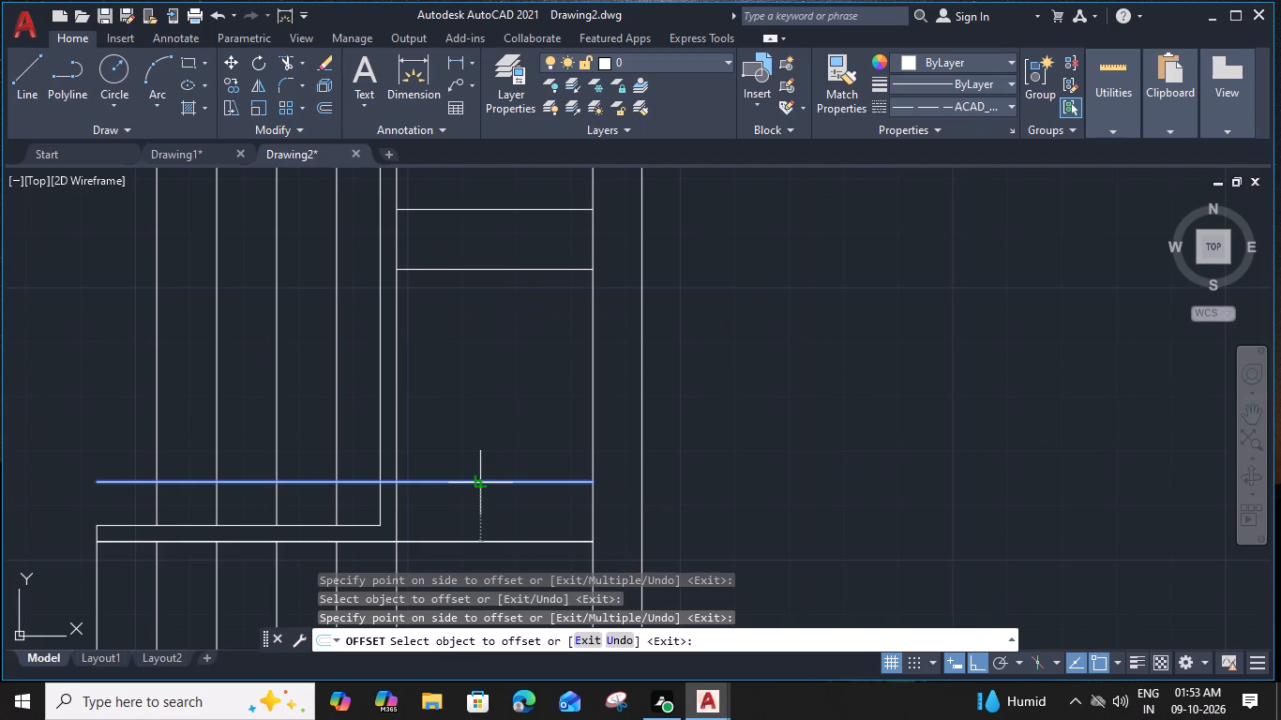
pyautogui.click(483, 355)
pyautogui.click(485, 420)
pyautogui.click(491, 324)
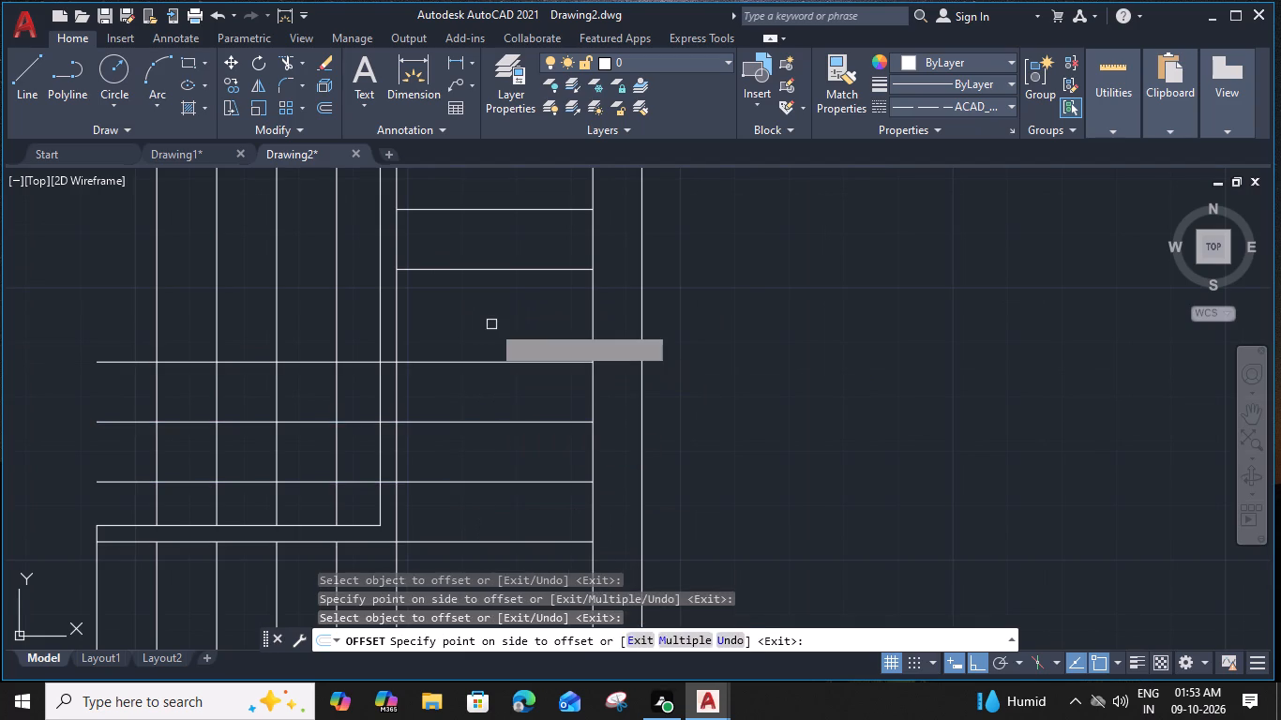
pyautogui.click(492, 363)
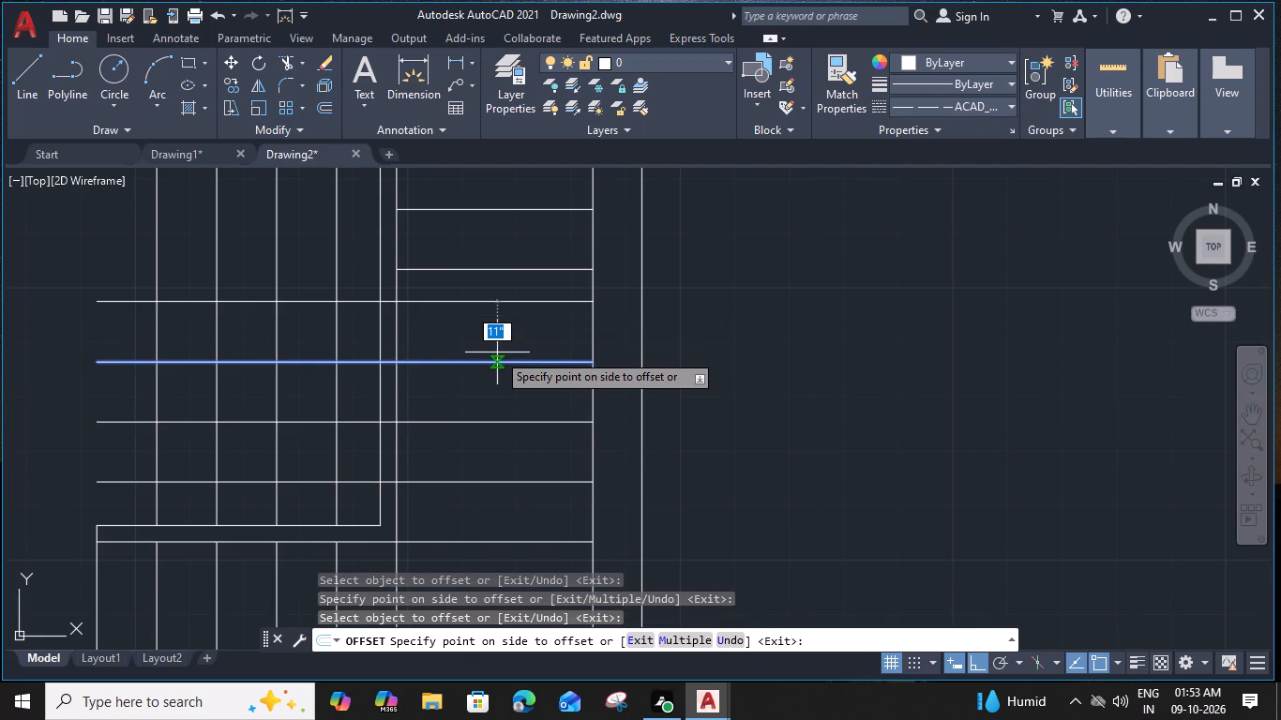
pyautogui.press('Escape')
# Trim the three new horizontal lines out of the gap between the rectangle's two east lines.
pyautogui.write('TR')
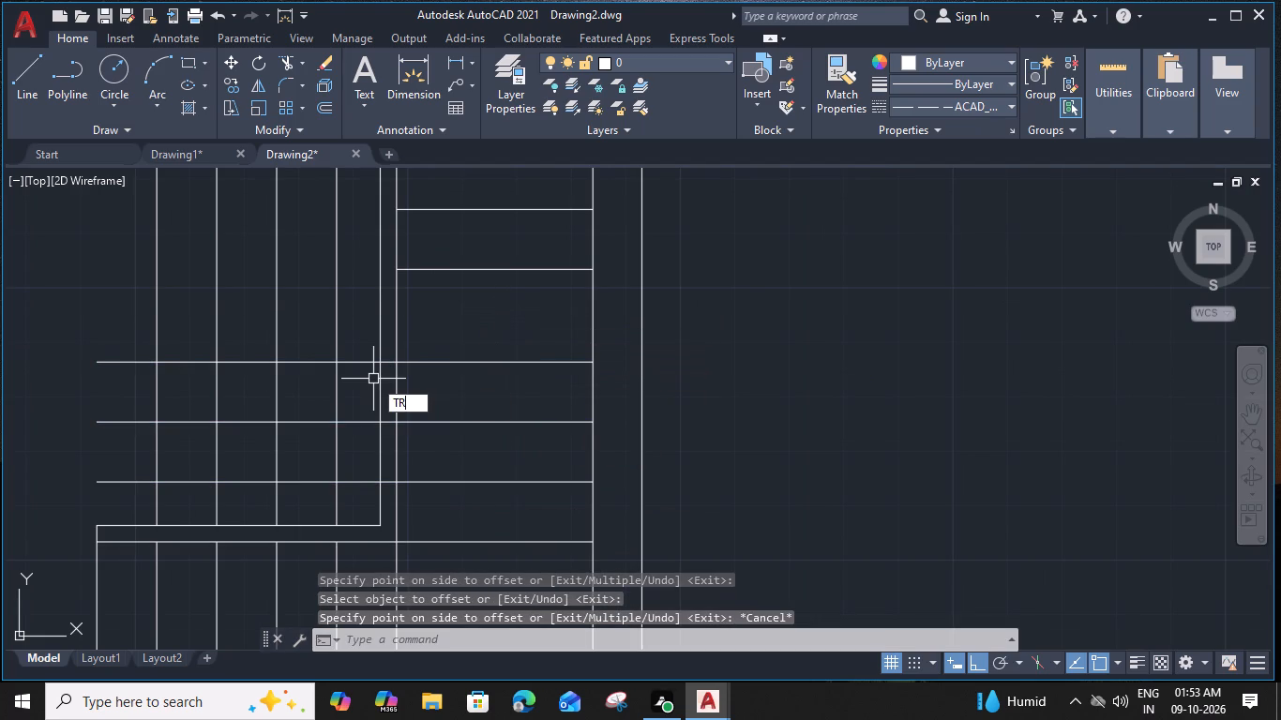
pyautogui.press('space')
pyautogui.click(387, 364)
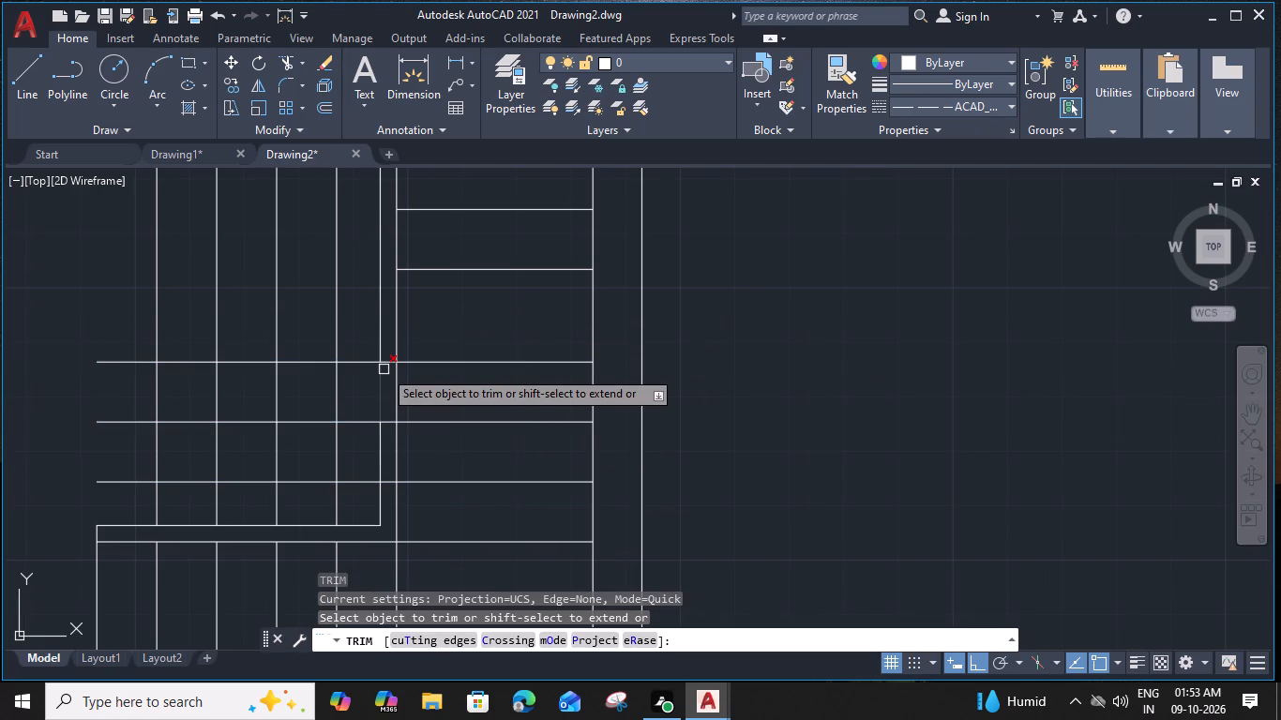
pyautogui.click(389, 423)
pyautogui.click(387, 478)
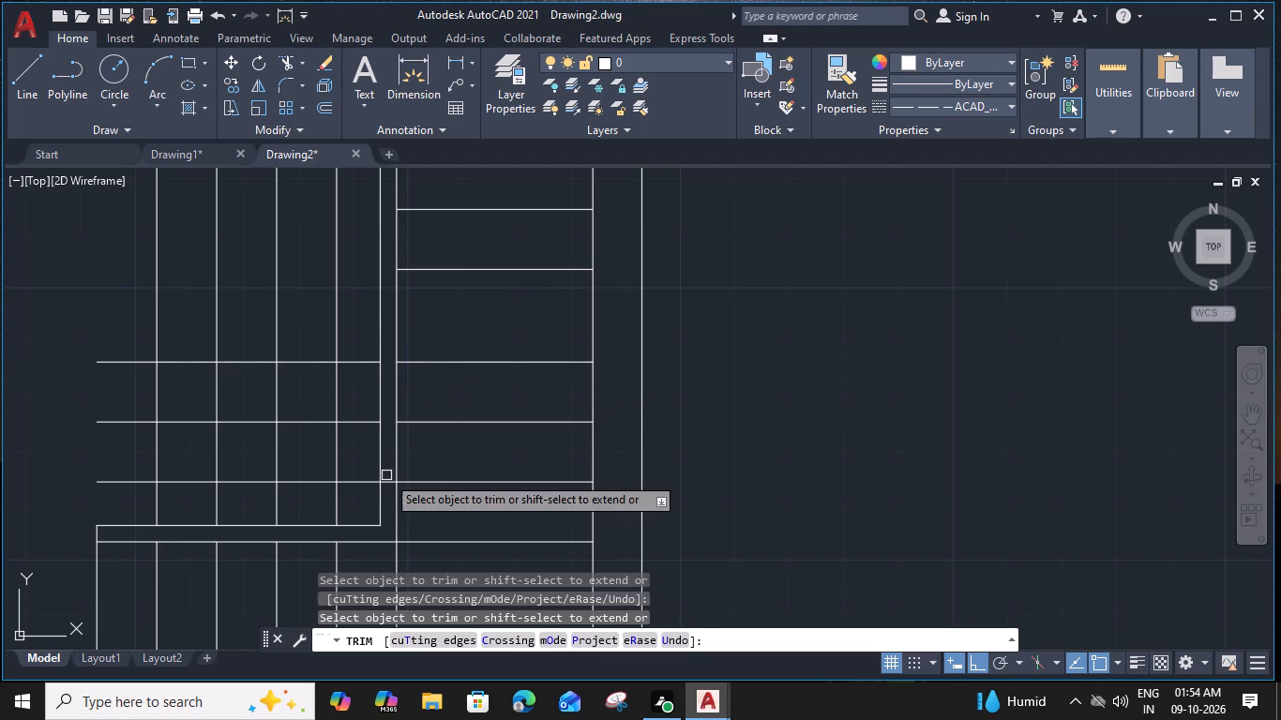
pyautogui.press('Escape')
# Erase the leftover horizontal and vertical lines inside the rectangle.
pyautogui.scroll(-1, 378, 448)
pyautogui.click(368, 377)
pyautogui.click(189, 473)
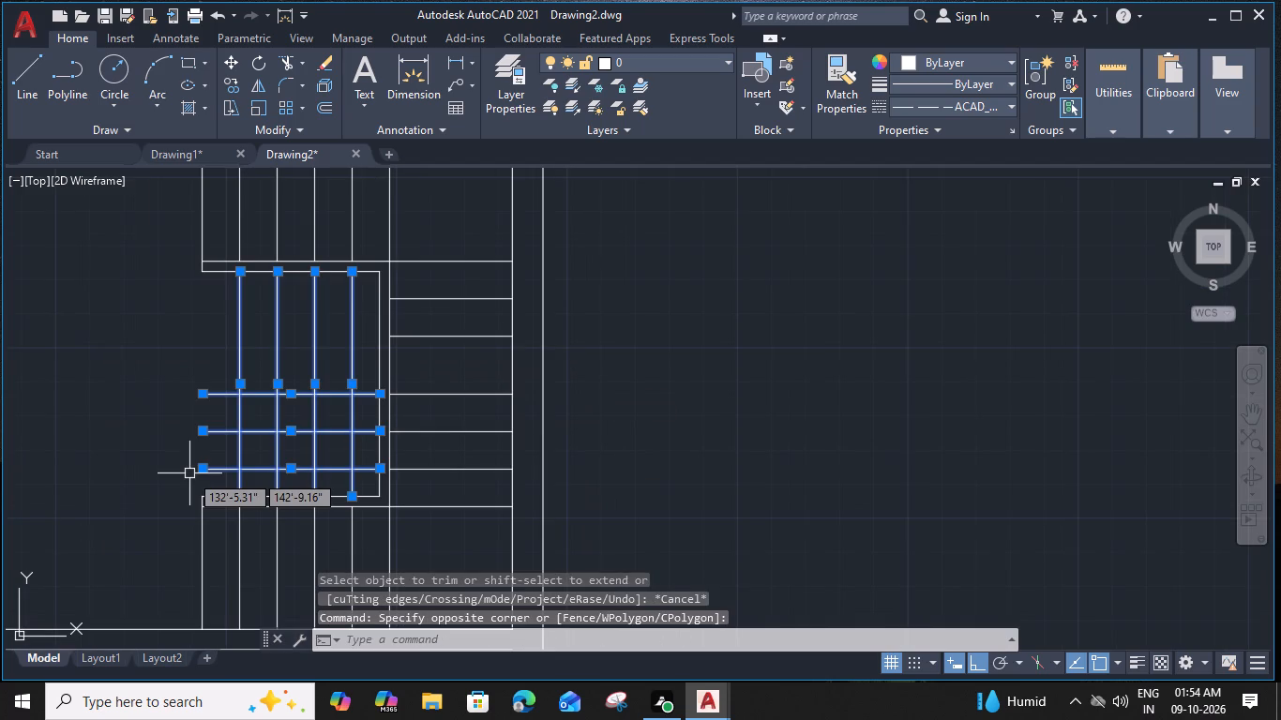
pyautogui.press('Delete')
# Move the second division line from the north in the east strip slightly south.
pyautogui.moveTo(478, 405); pyautogui.dragTo(462, 439, button='middle')
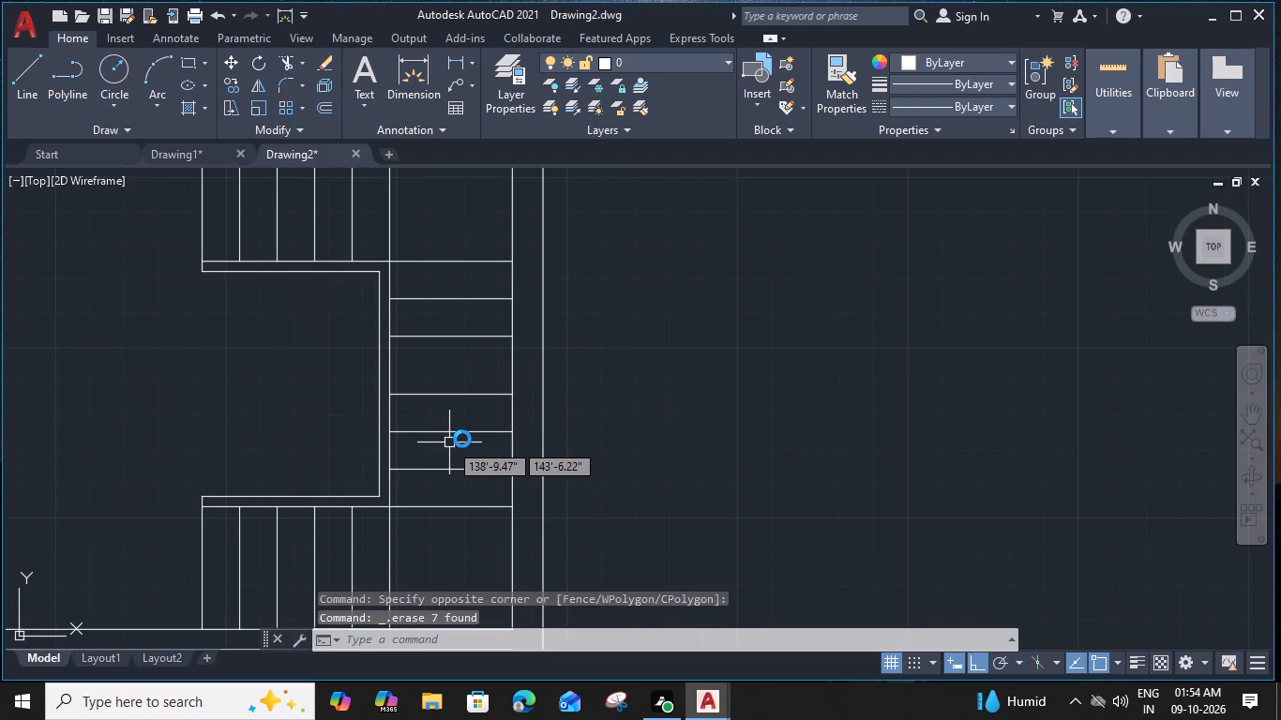
pyautogui.moveTo(462, 439); pyautogui.dragTo(440, 415, button='middle')
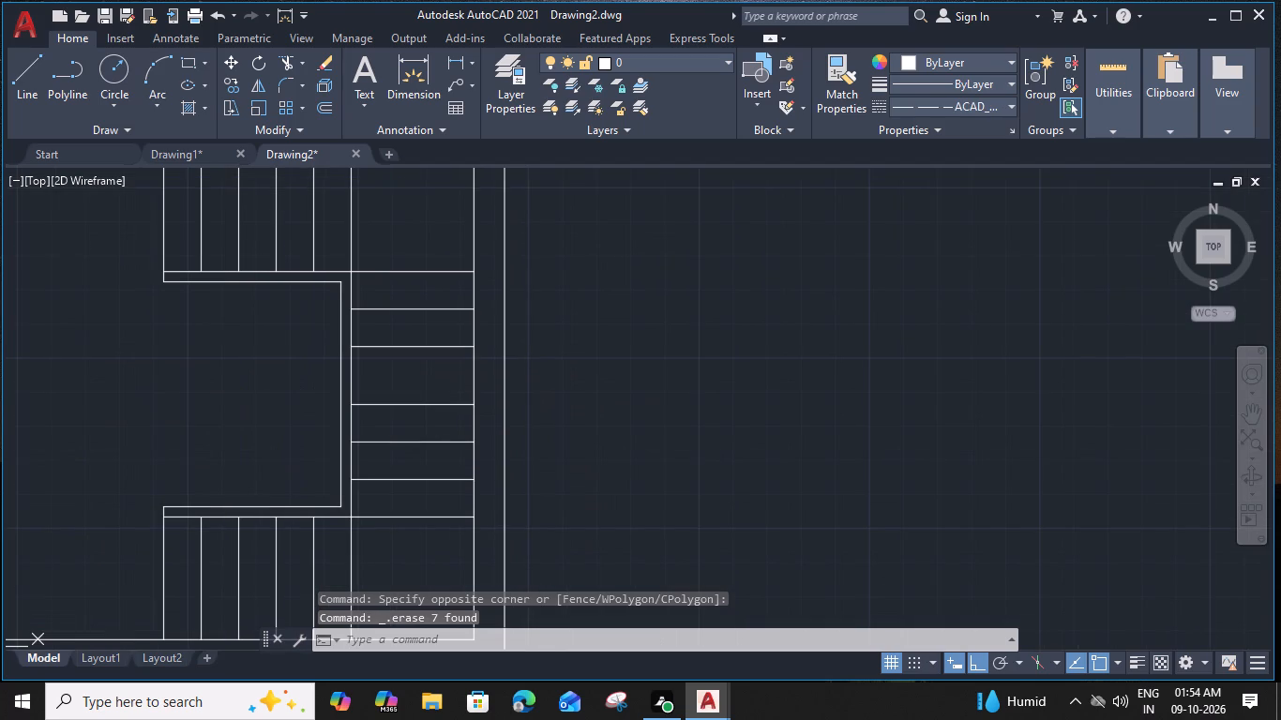
pyautogui.click(430, 347)
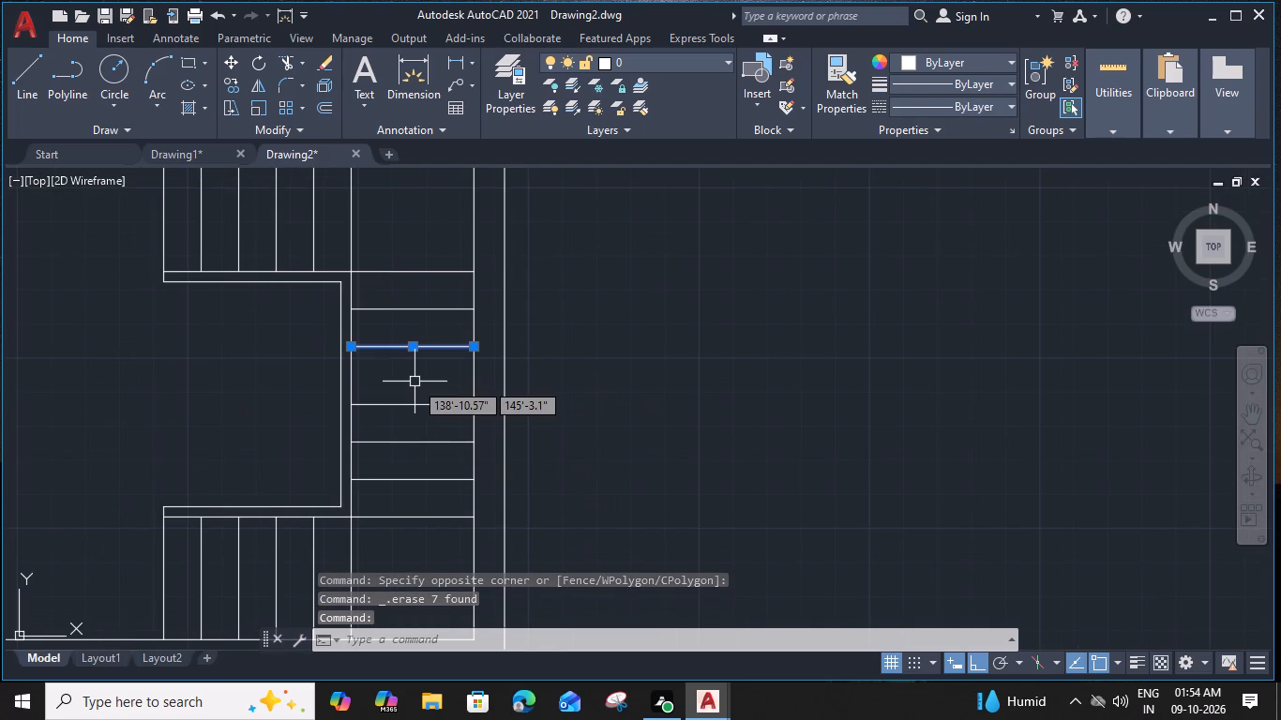
pyautogui.write('M')
pyautogui.press('space')
pyautogui.click(352, 350)
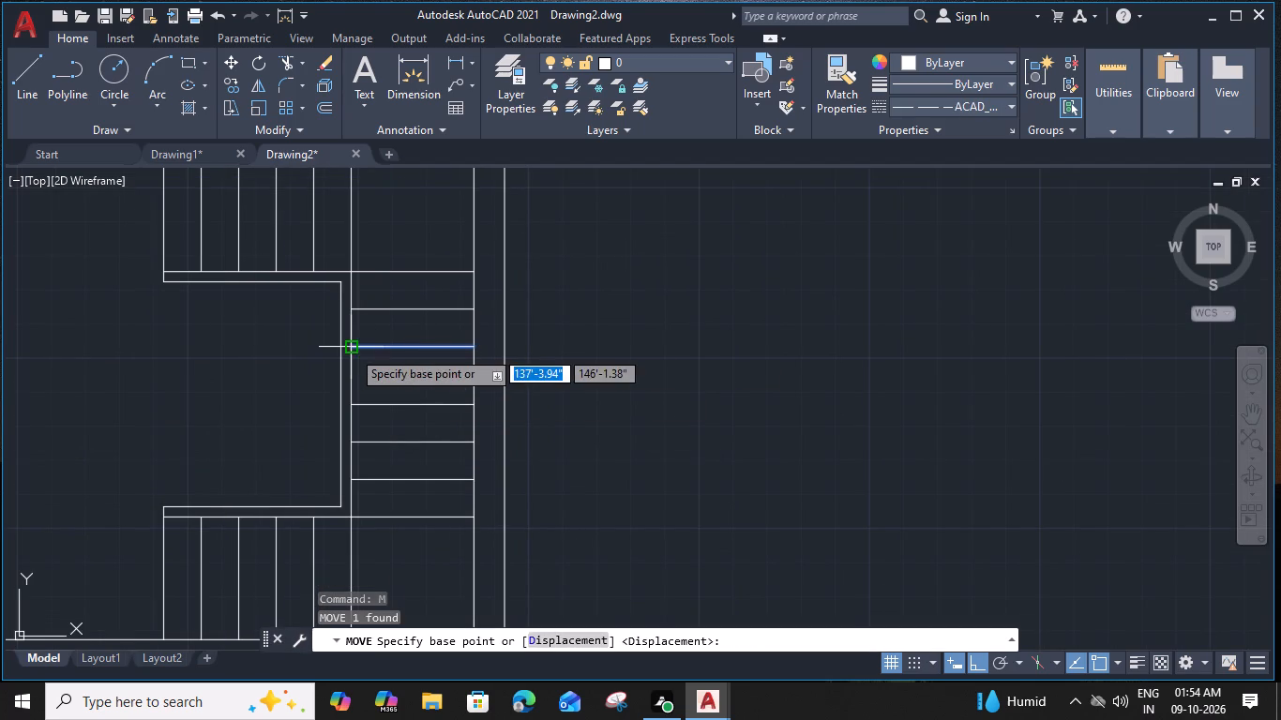
pyautogui.click(352, 363)
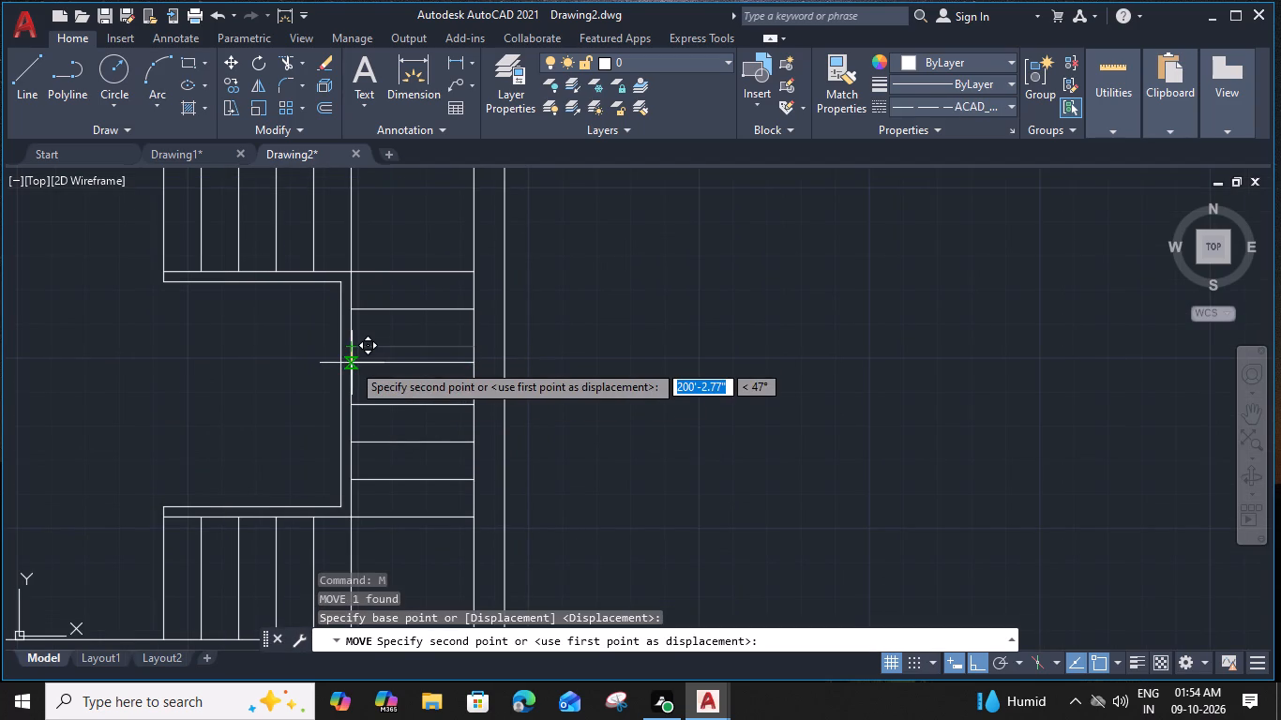
# Move the northernmost division line in the east strip slightly south to even out the spacing.
pyautogui.moveTo(489, 413); pyautogui.dragTo(470, 427, button='middle')
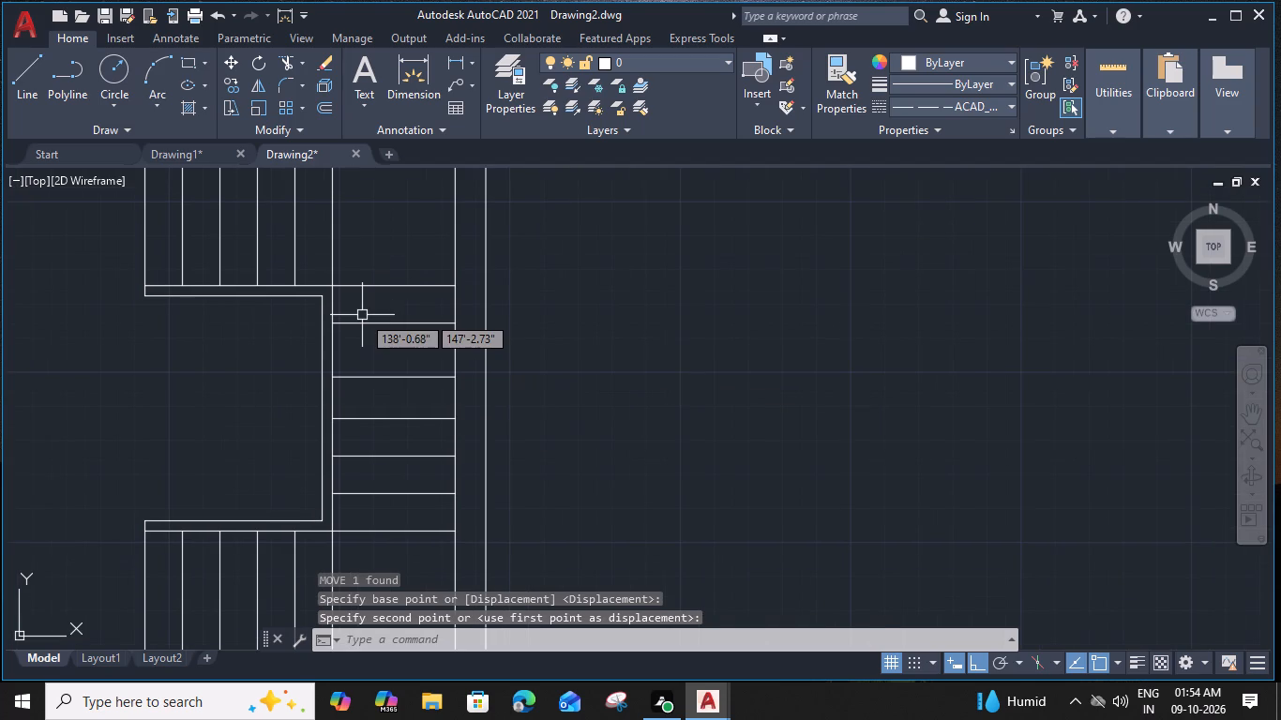
pyautogui.click(378, 315)
pyautogui.click(371, 333)
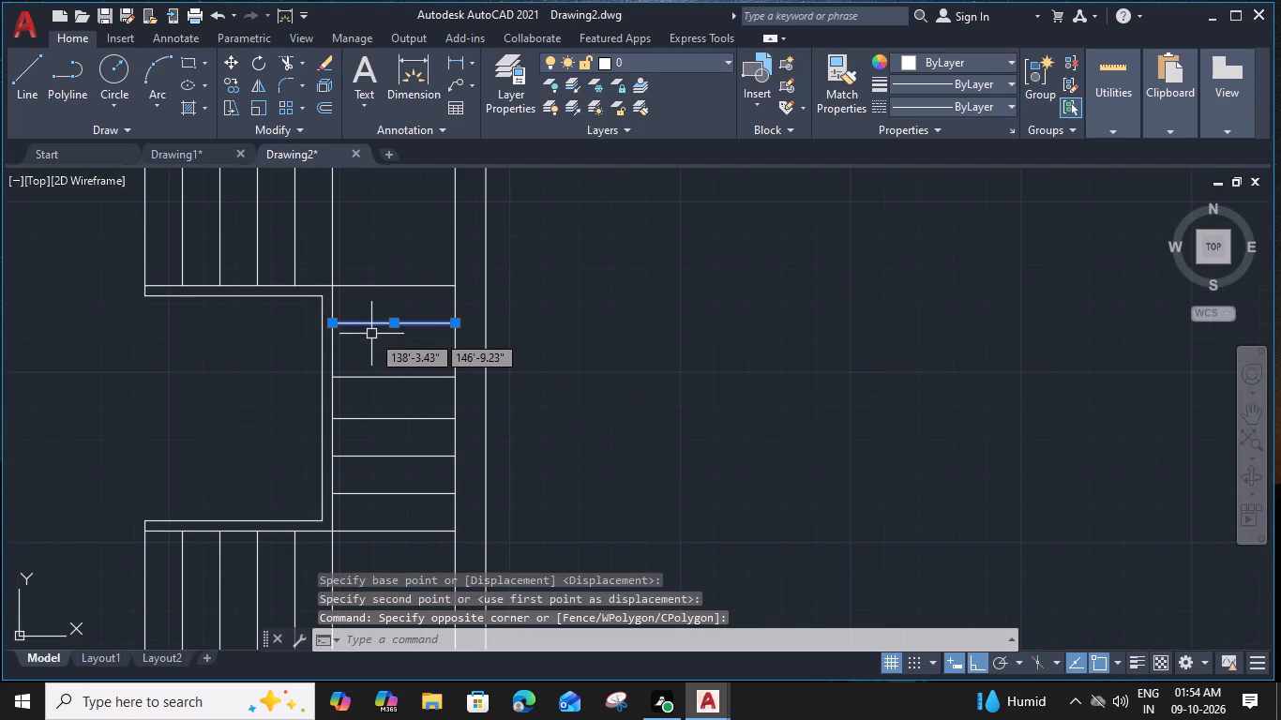
pyautogui.write('M')
pyautogui.press('space')
pyautogui.click(334, 328)
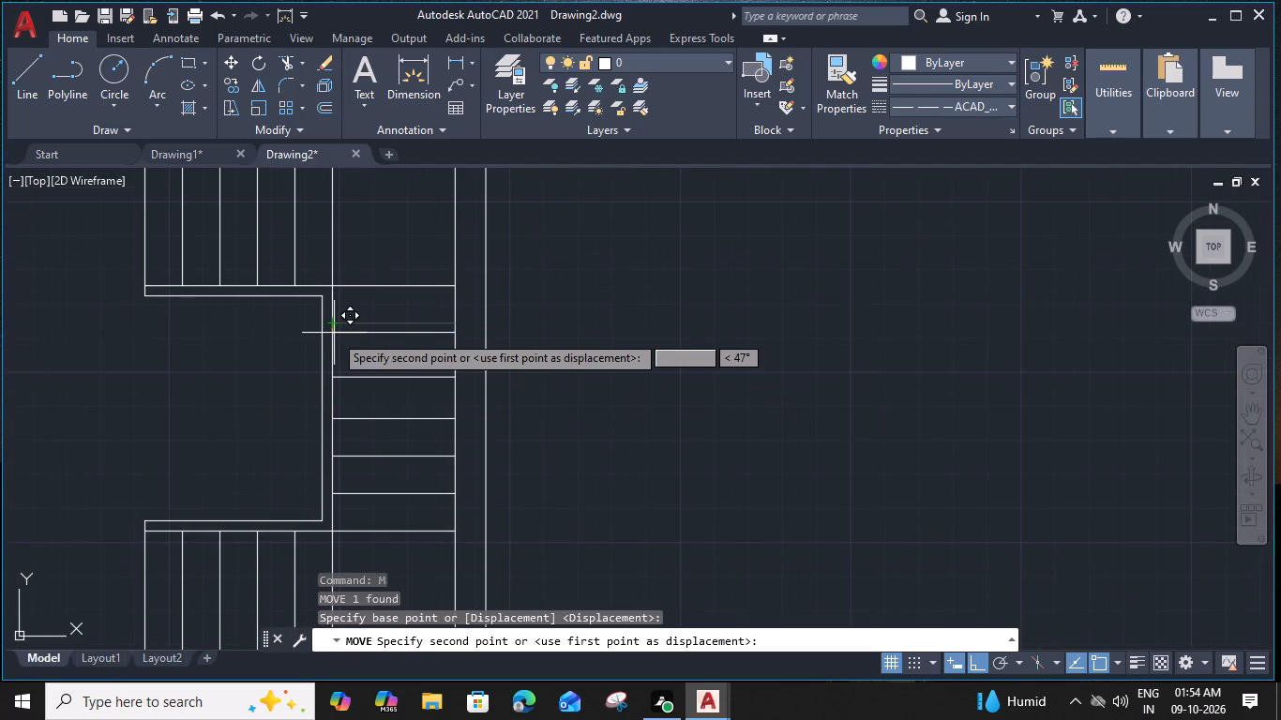
pyautogui.click(334, 337)
# Draw a diagonal line across the northeast corner square, from its inner corner to the outer wall corner.
pyautogui.moveTo(377, 324); pyautogui.dragTo(343, 398, button='middle')
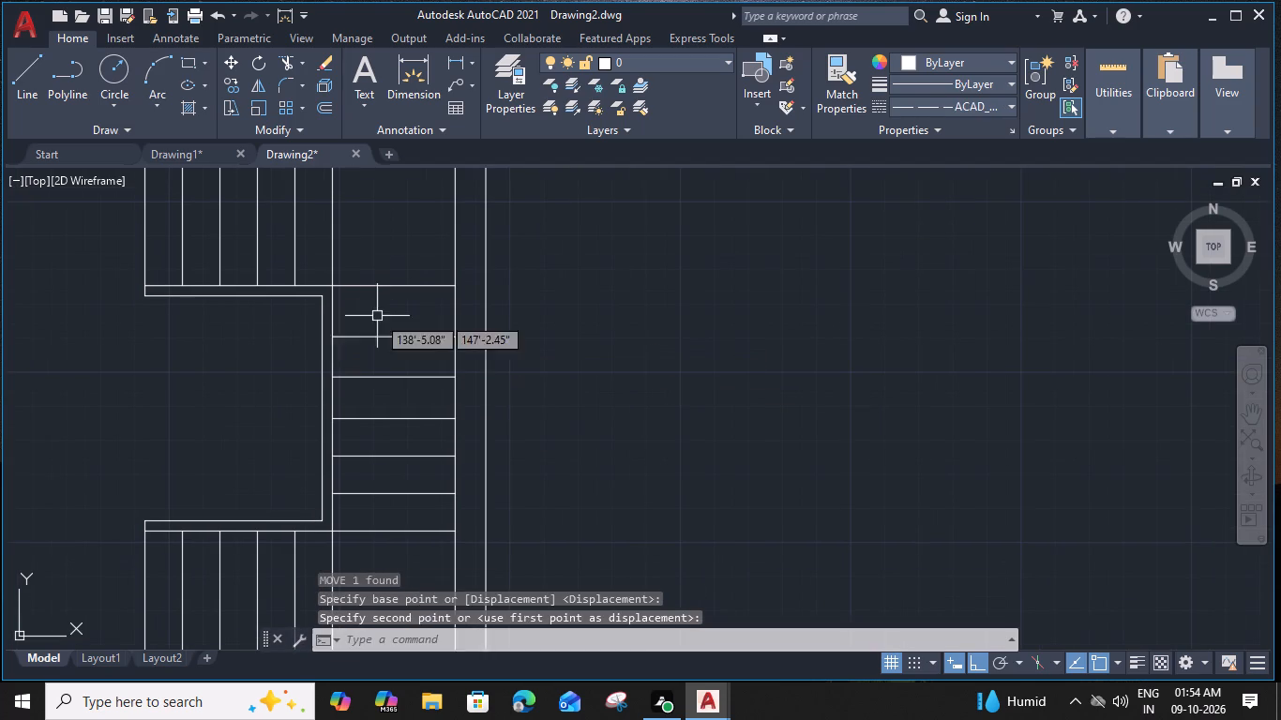
pyautogui.press('l')
pyautogui.press('space')
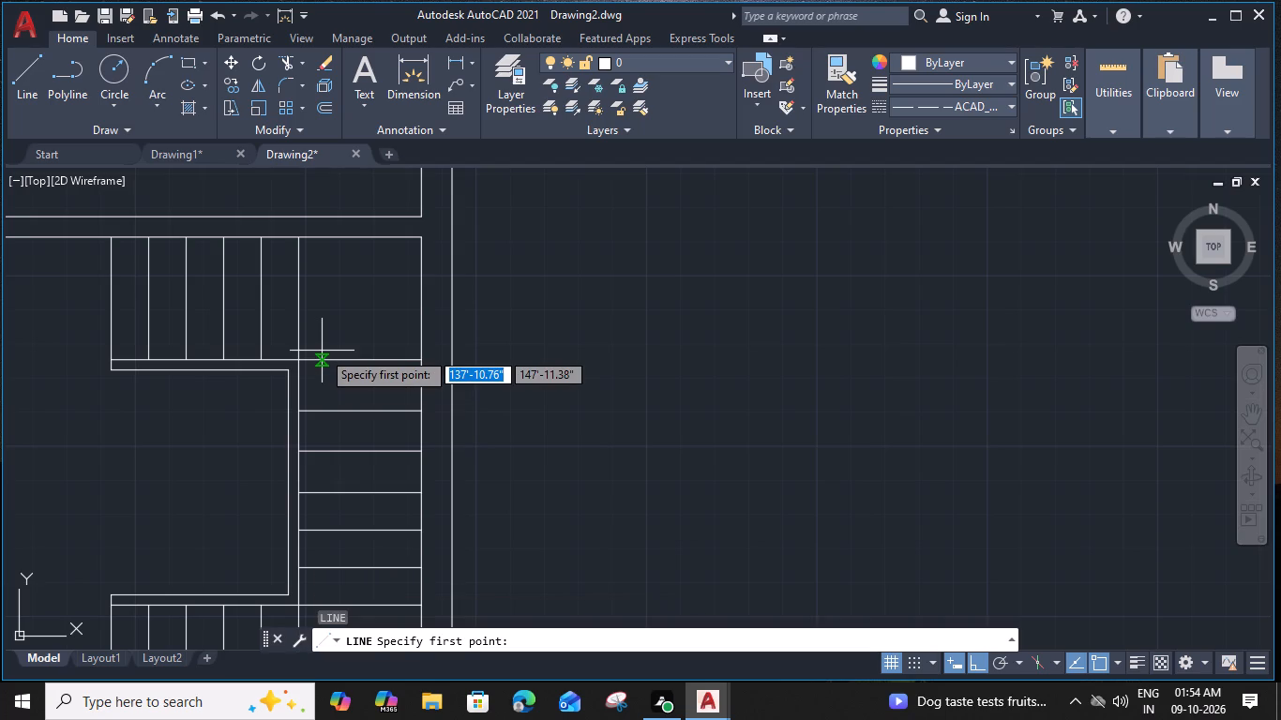
pyautogui.click(300, 360)
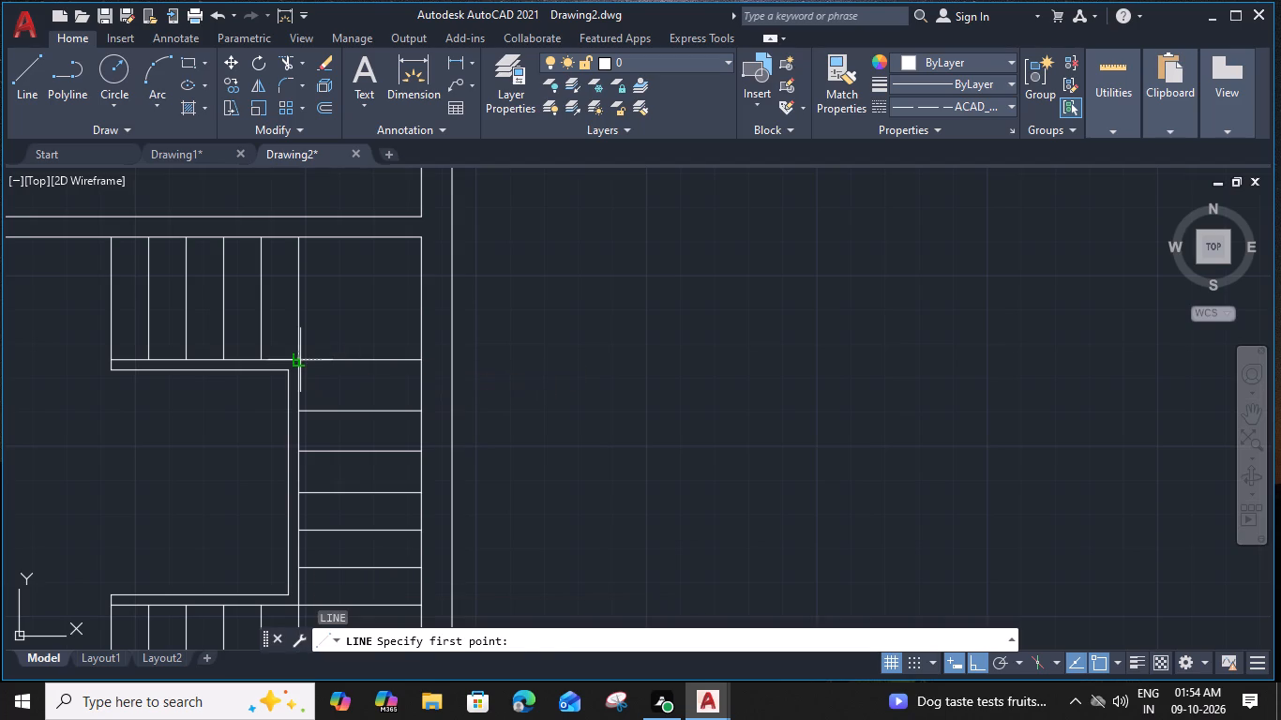
pyautogui.click(420, 237)
pyautogui.press('Escape')
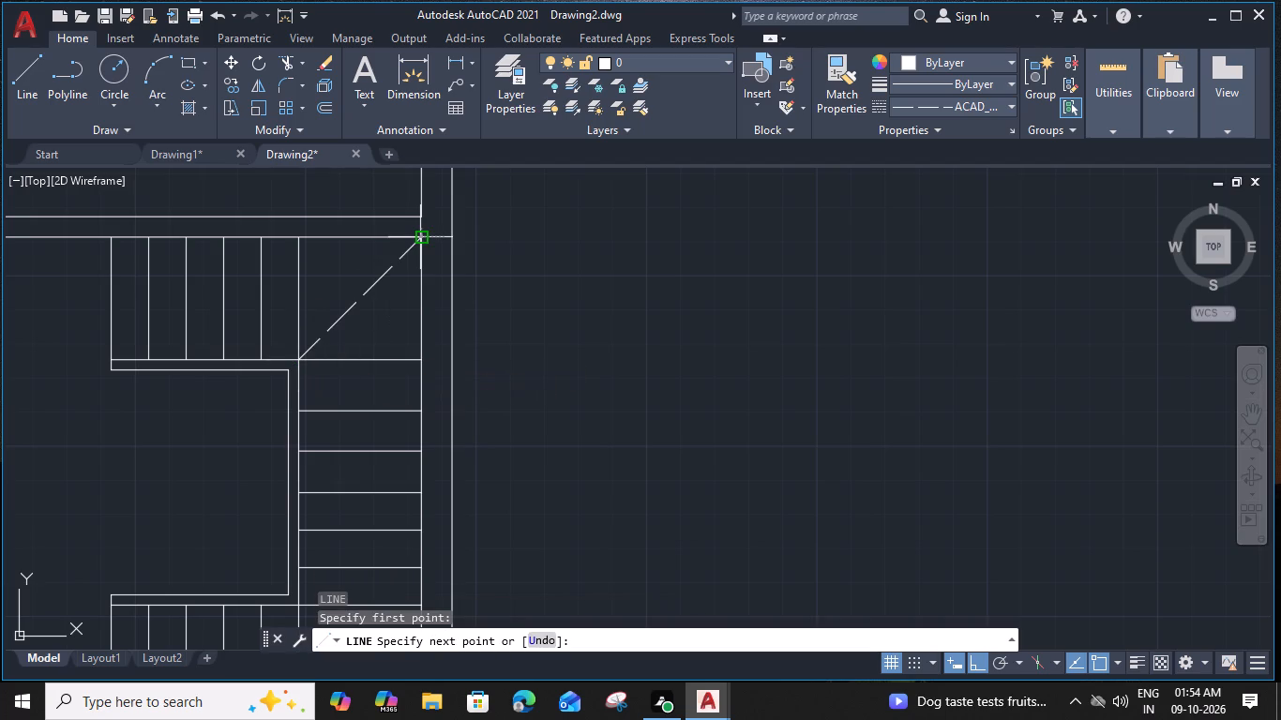
# Change the linetype of the northeast corner diagonal to ByLayer.
pyautogui.click(368, 291)
pyautogui.click(1006, 103)
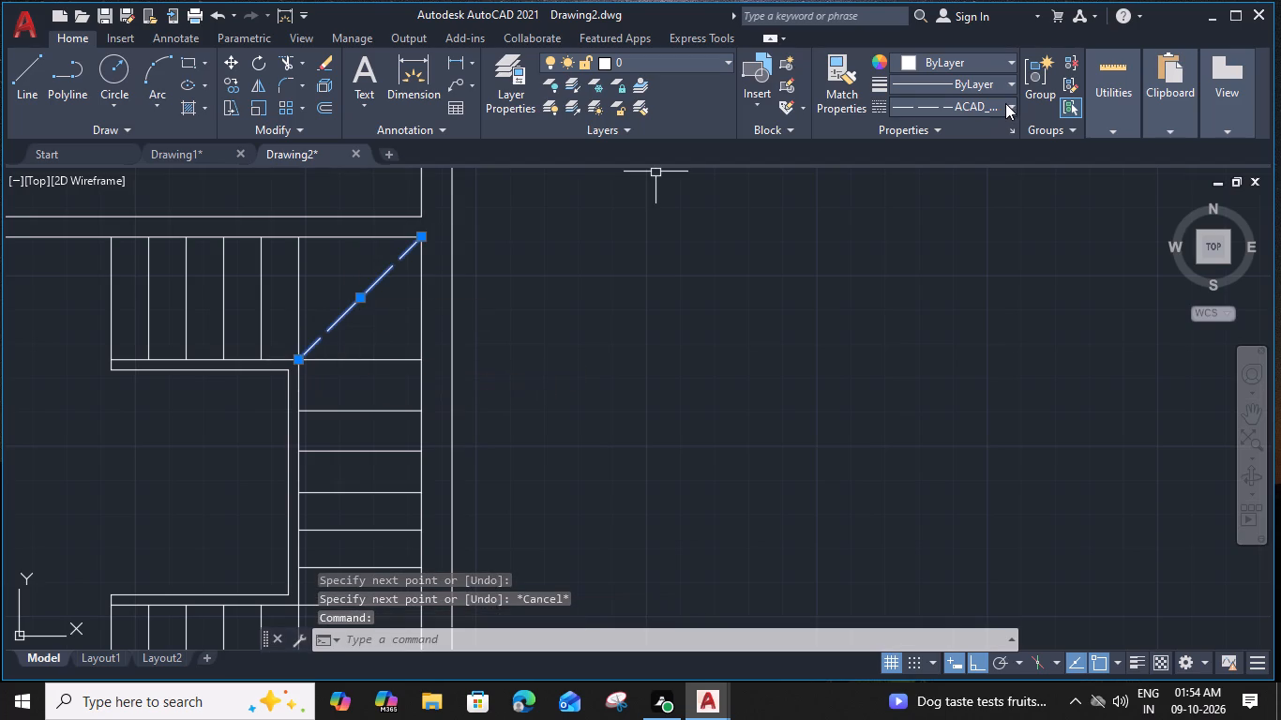
pyautogui.click(980, 124)
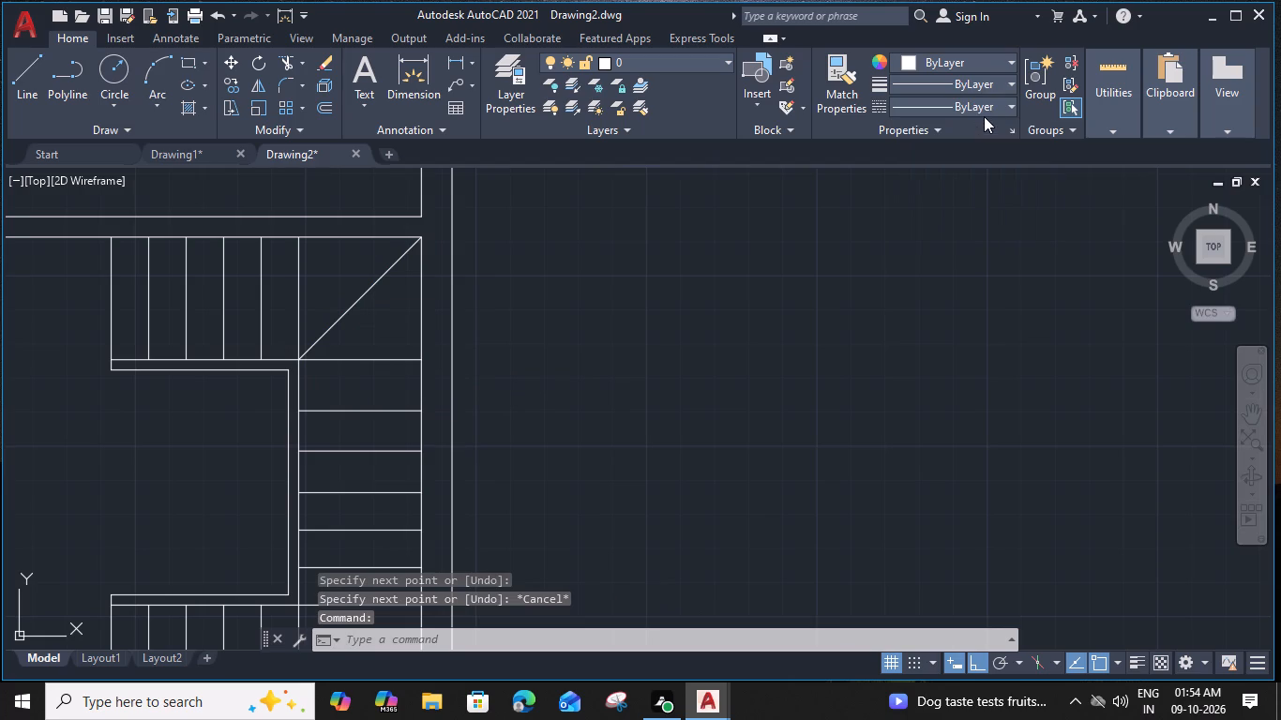
pyautogui.press('Escape')
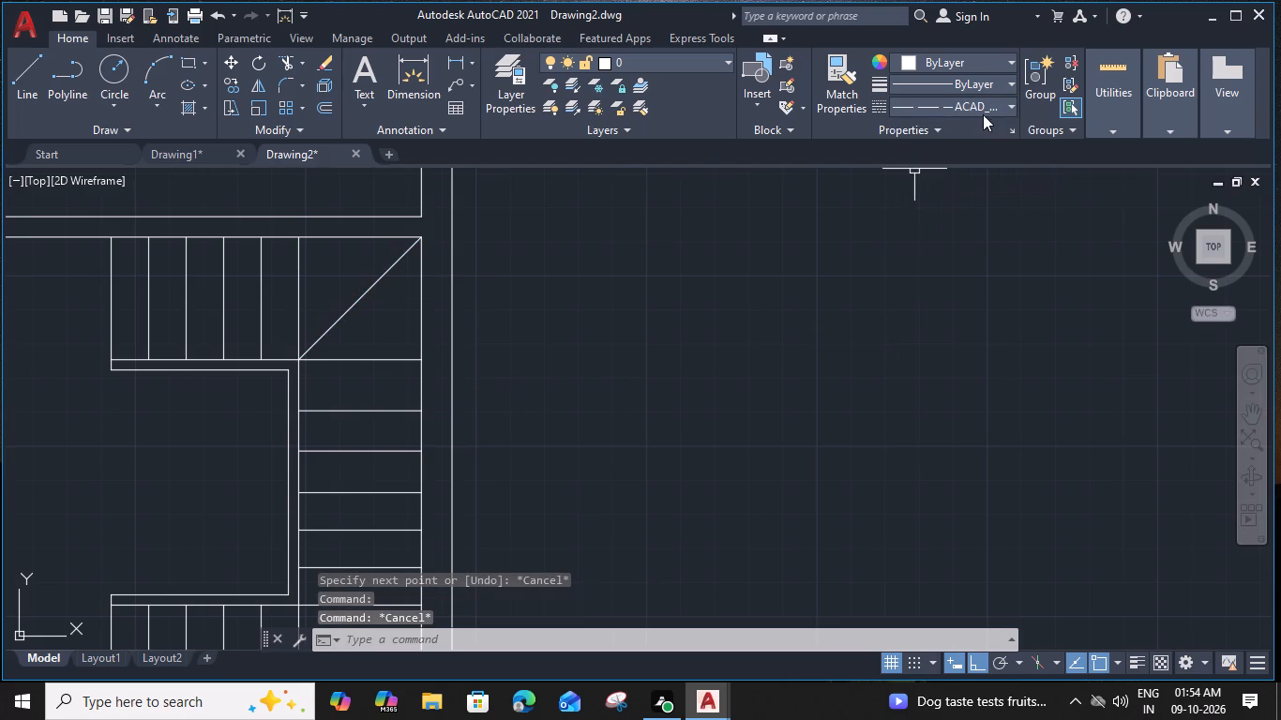
# With the current linetype set to ByLayer, draw a diagonal across the southeast corner square from its inner to its outer corner.
pyautogui.click(985, 111)
pyautogui.click(965, 139)
pyautogui.scroll(-1, 491, 493)
pyautogui.moveTo(487, 484); pyautogui.dragTo(490, 265, button='middle')
pyautogui.press('l')
pyautogui.press('space')
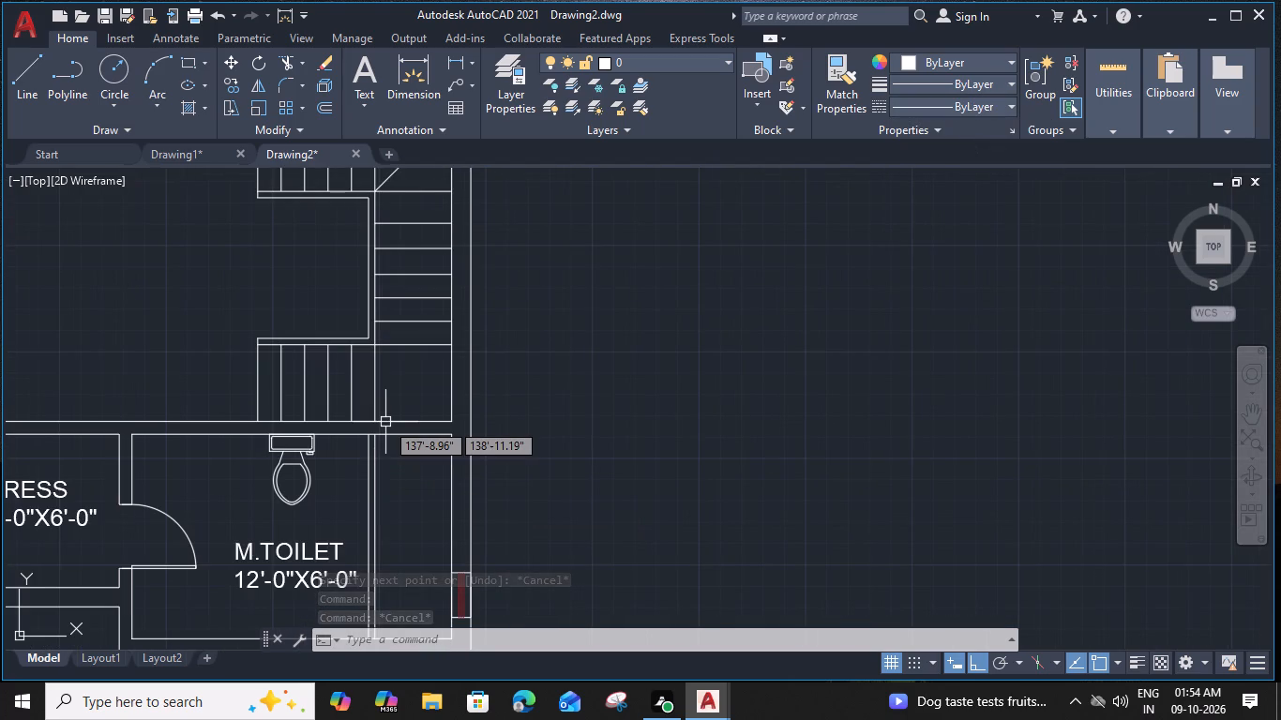
pyautogui.click(377, 344)
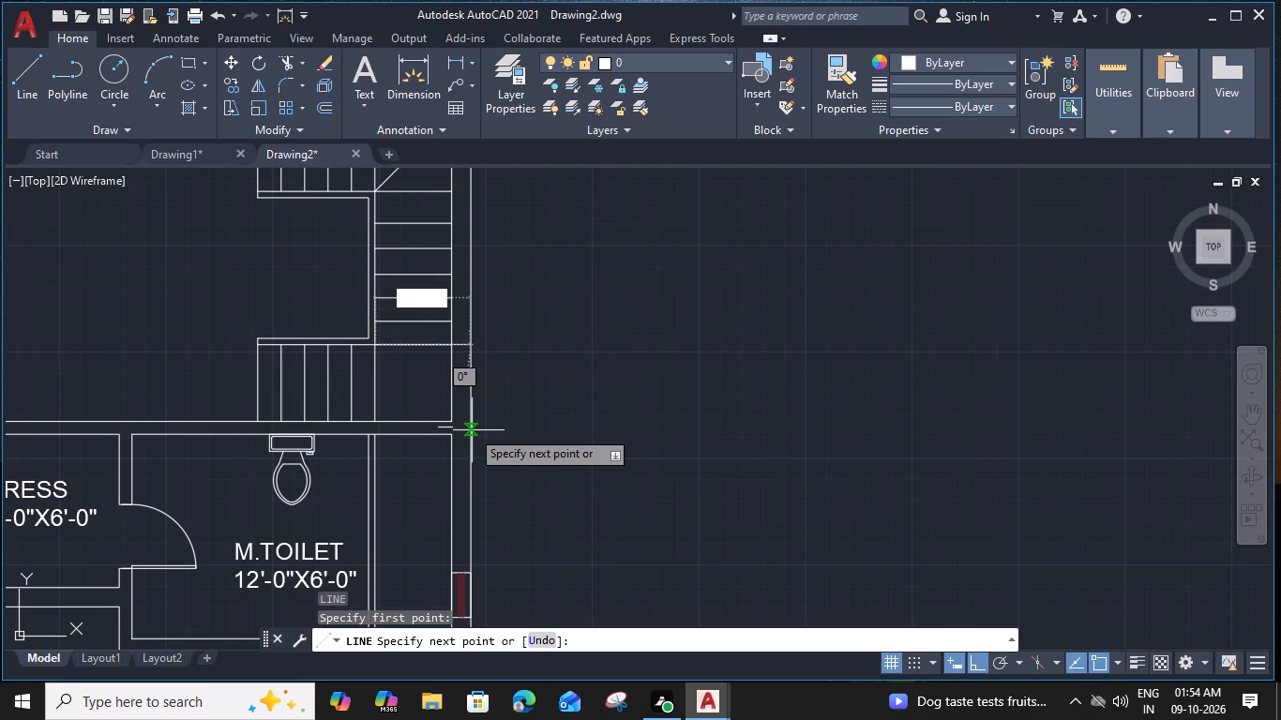
pyautogui.click(454, 422)
pyautogui.press('Escape')
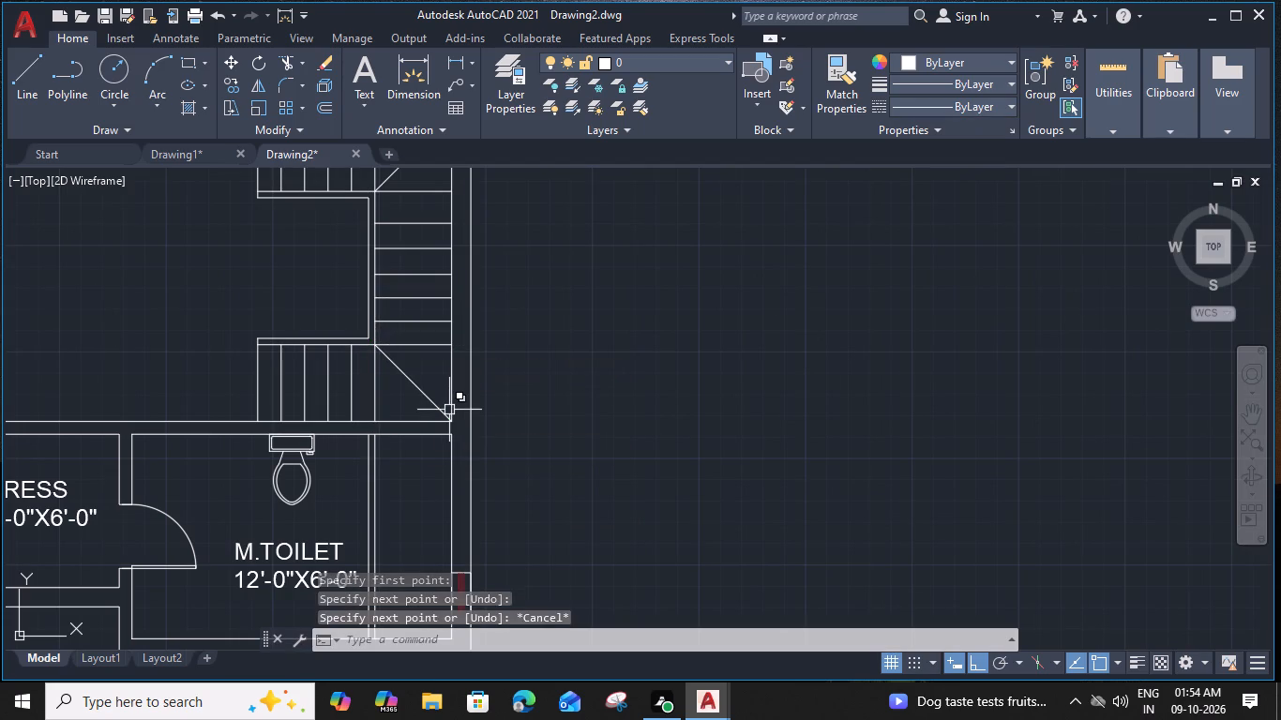
# With linetype ACAD_ISO02W100, draw a horizontal dashed line from the midpoint of the north flight's west edge to its east edge.
pyautogui.moveTo(380, 328); pyautogui.dragTo(419, 437, button='middle')
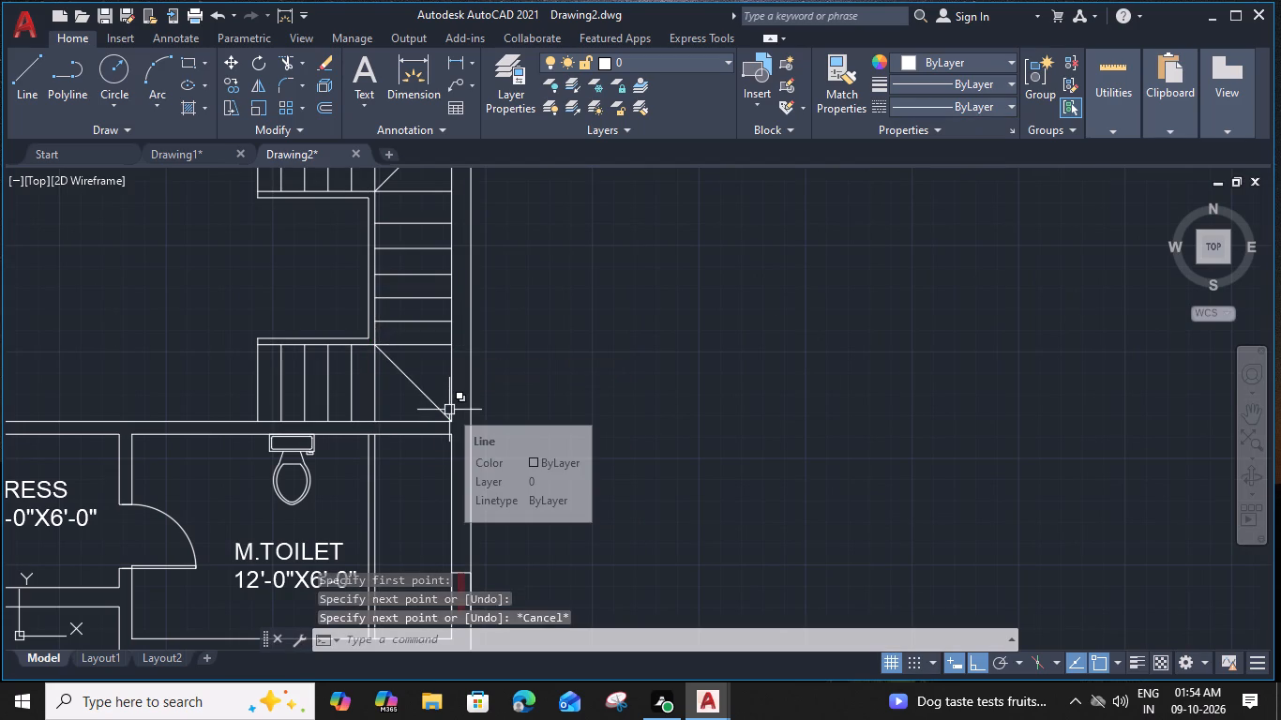
pyautogui.click(1012, 105)
pyautogui.click(963, 172)
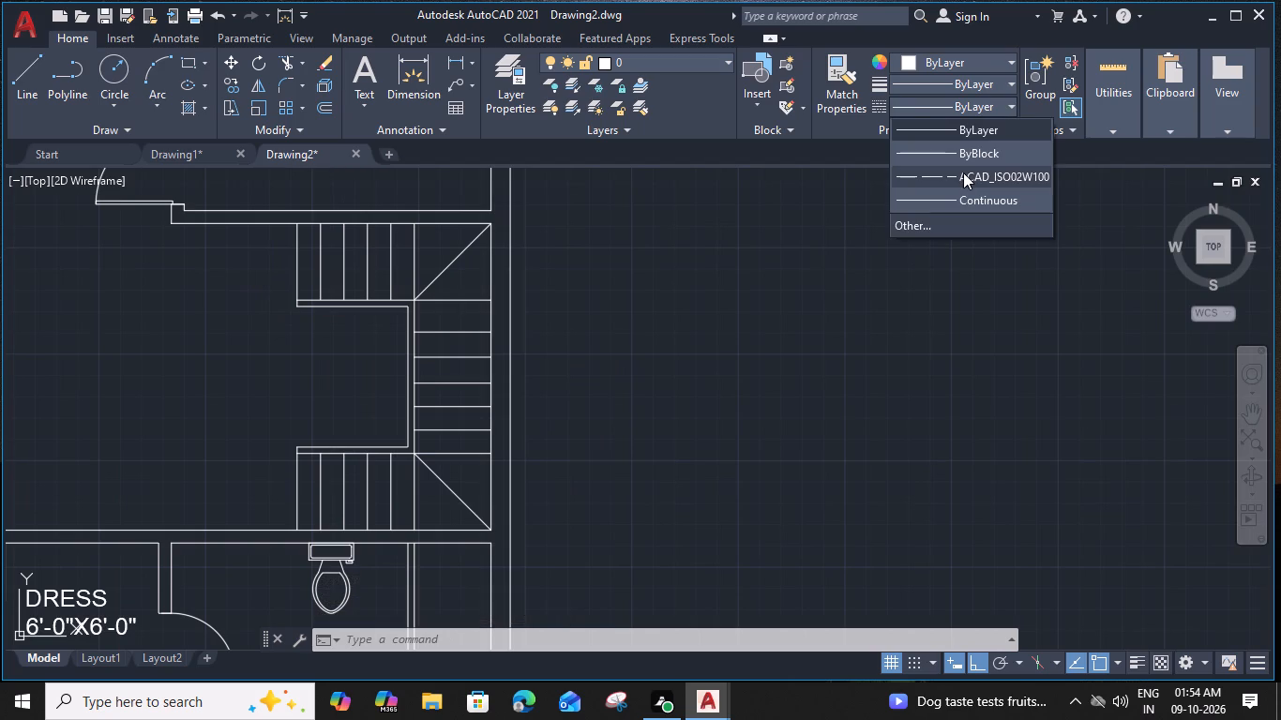
pyautogui.press('l')
pyautogui.press('space')
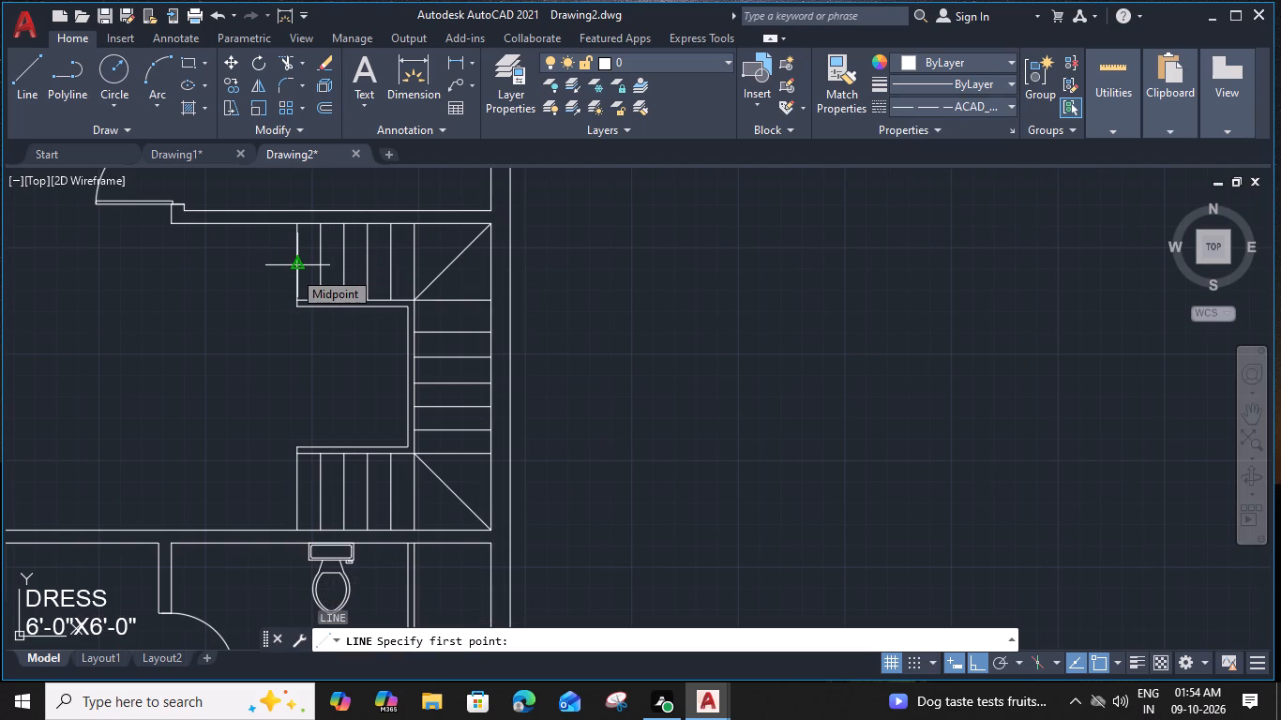
pyautogui.click(295, 261)
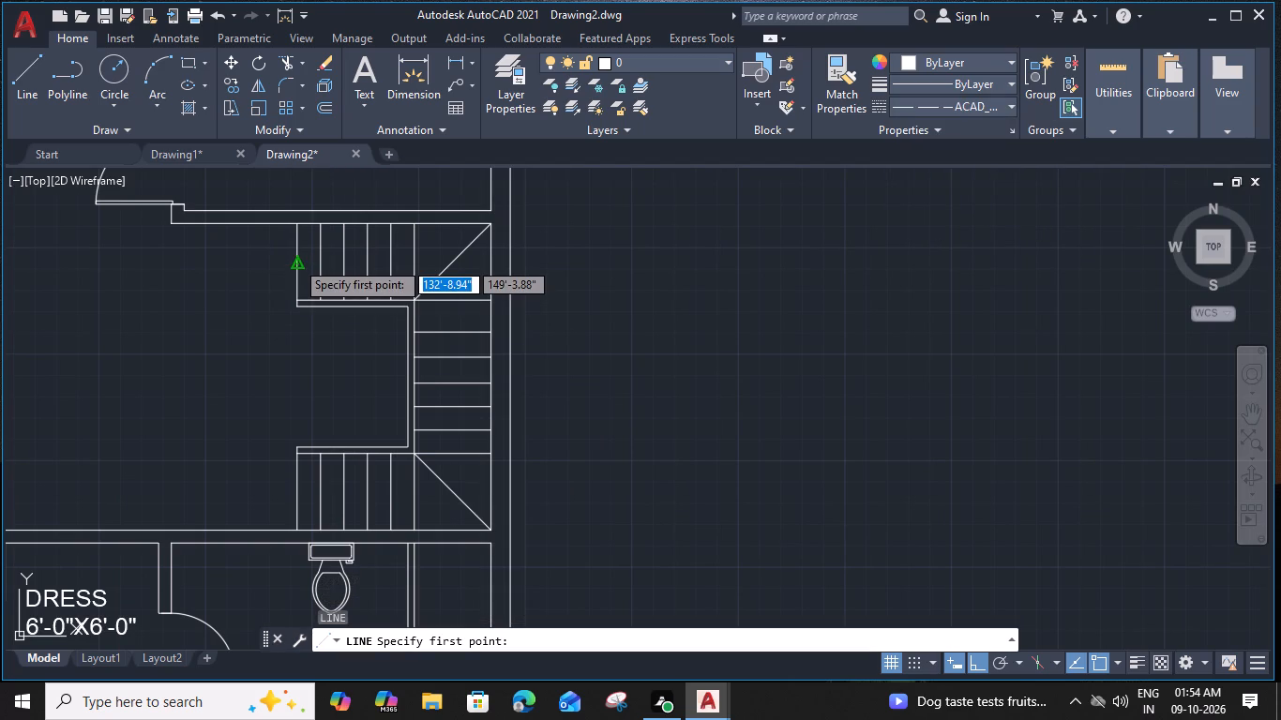
pyautogui.click(412, 264)
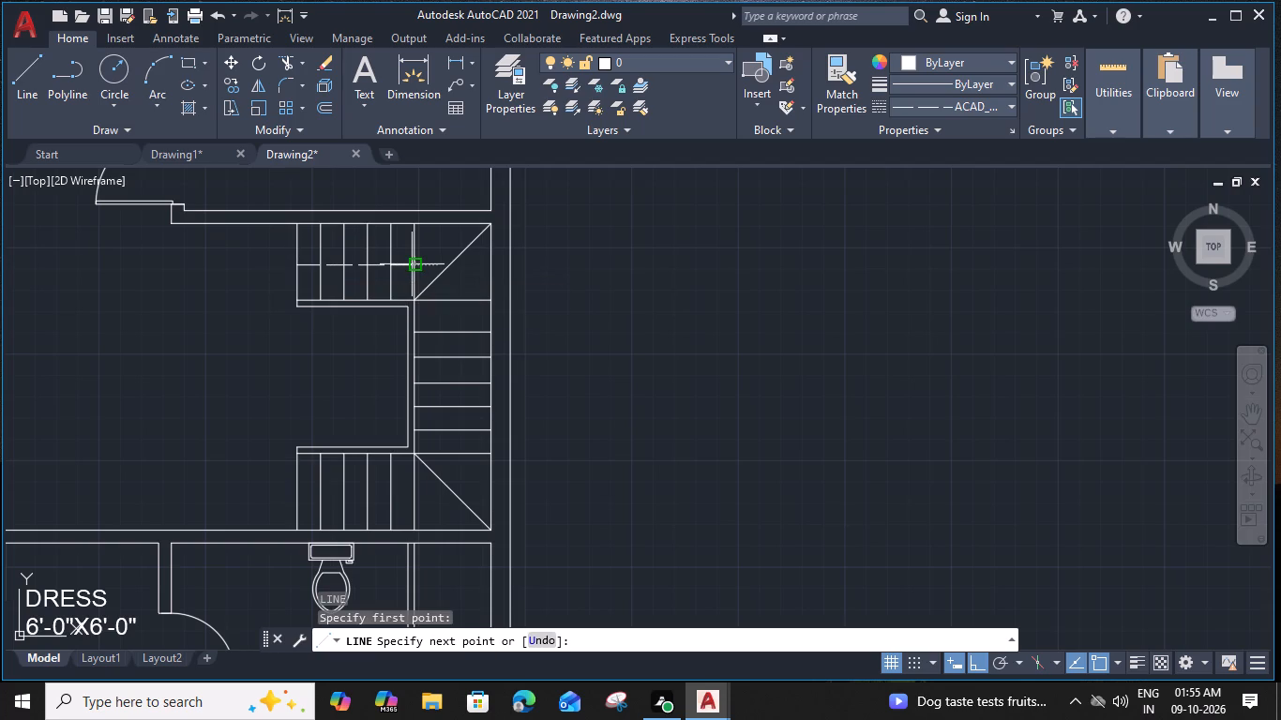
pyautogui.press('Escape')
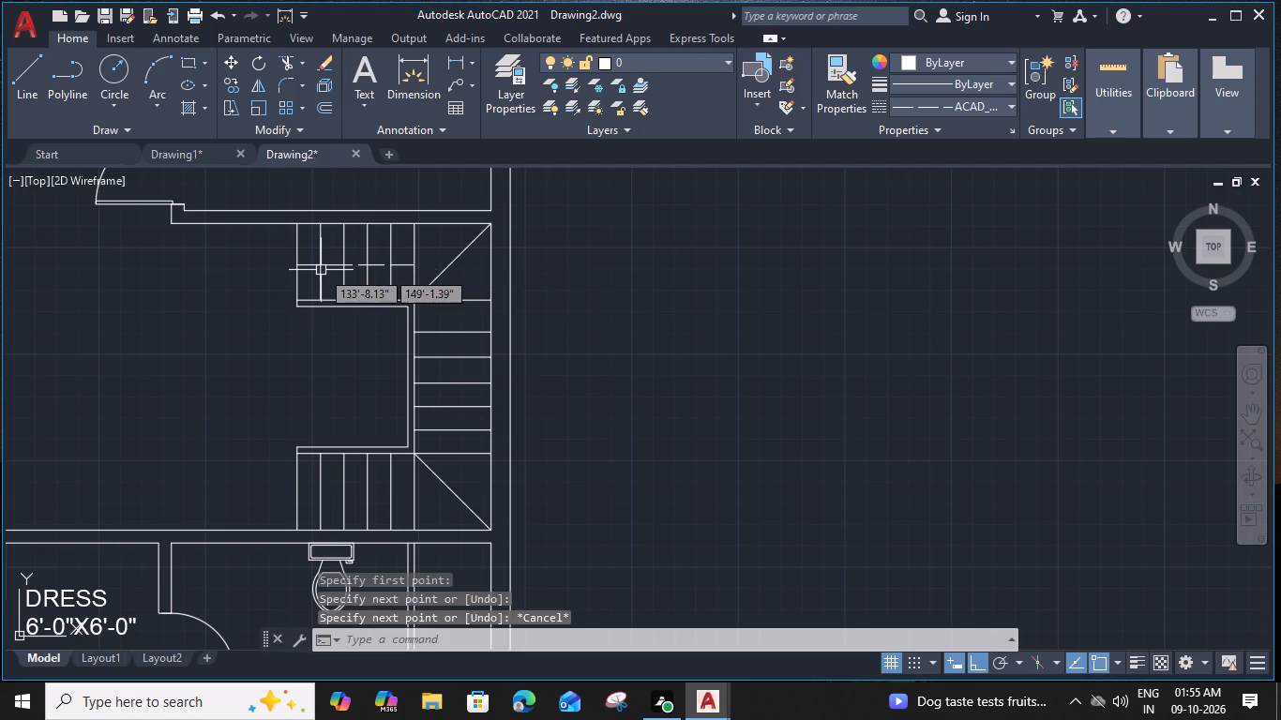
# With the linetype back to ByLayer, draw a closed, notched arrowhead pointing east at the dashed line's east end.
pyautogui.scroll(1, 337, 257)
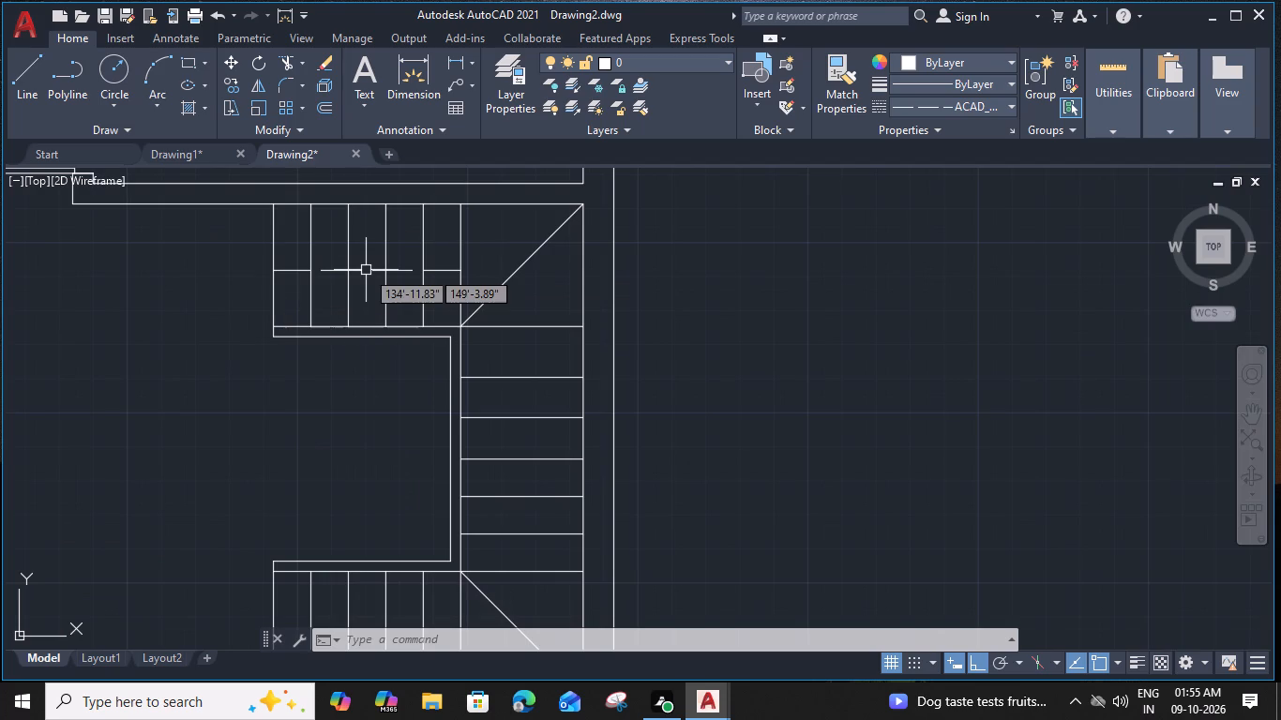
pyautogui.press('l')
pyautogui.press('space')
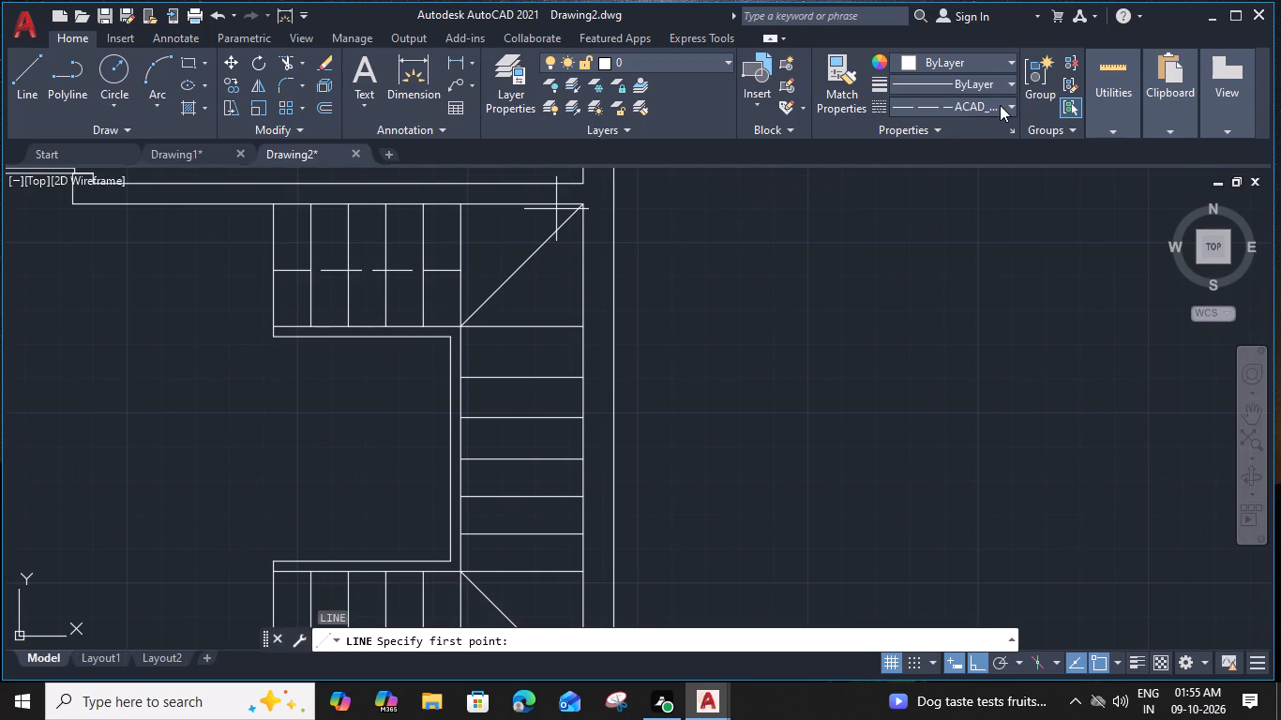
pyautogui.click(1004, 106)
pyautogui.click(988, 130)
pyautogui.scroll(3, 459, 262)
pyautogui.click(463, 273)
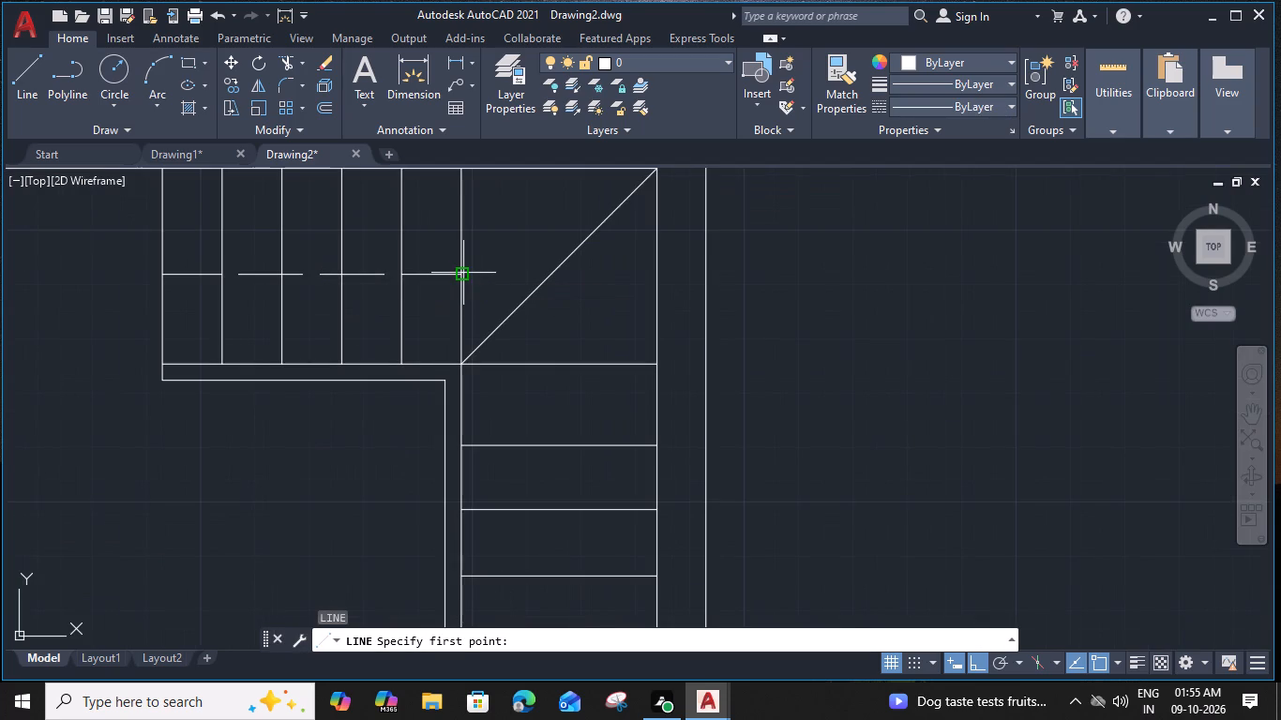
pyautogui.click(402, 224)
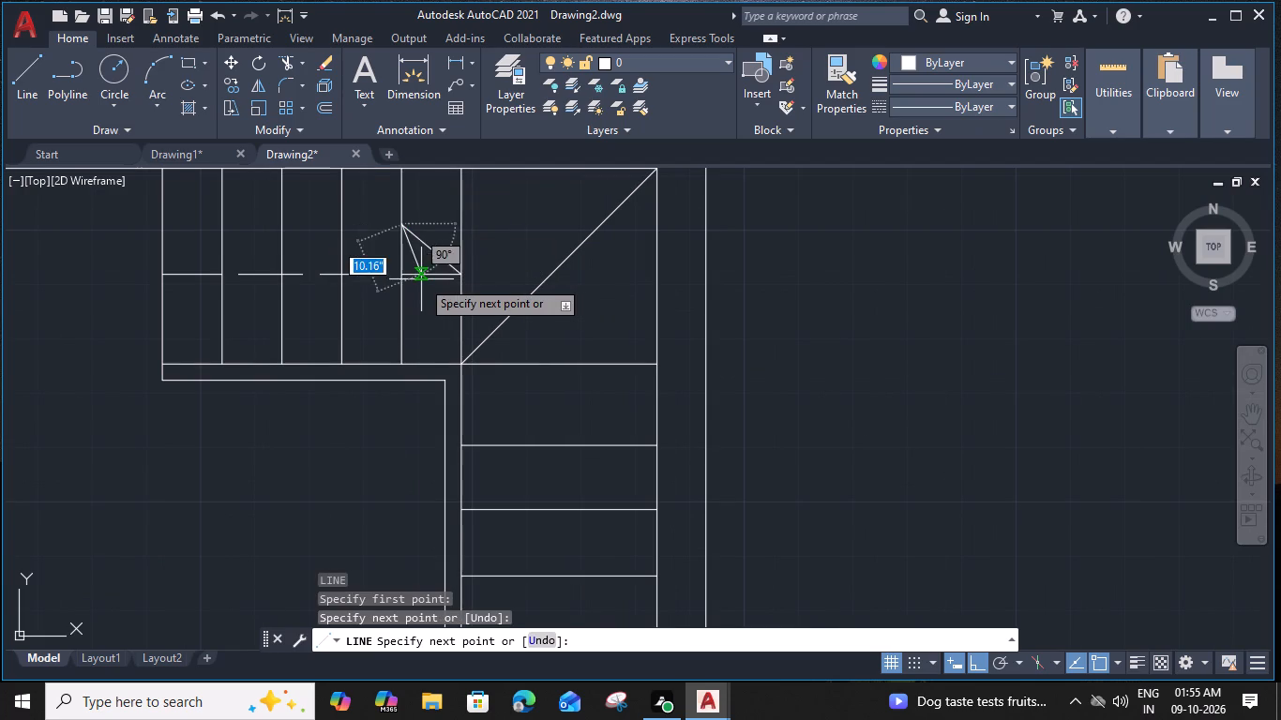
pyautogui.click(421, 276)
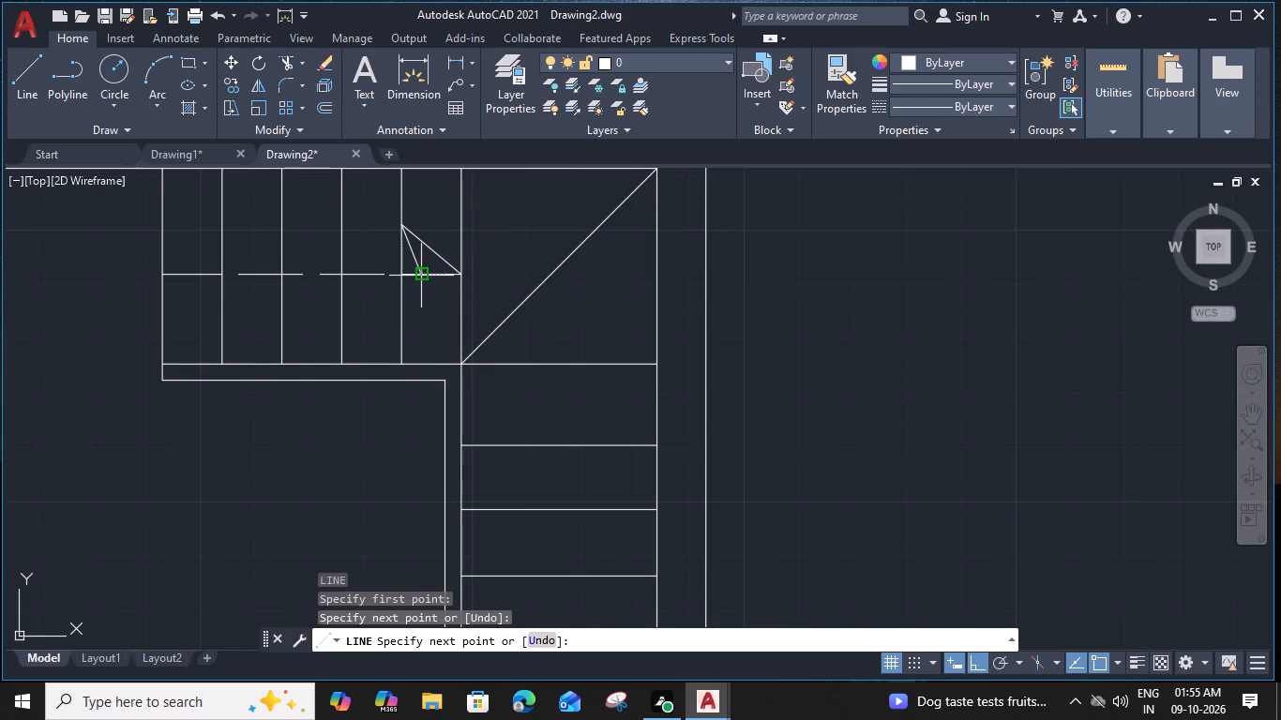
pyautogui.click(403, 307)
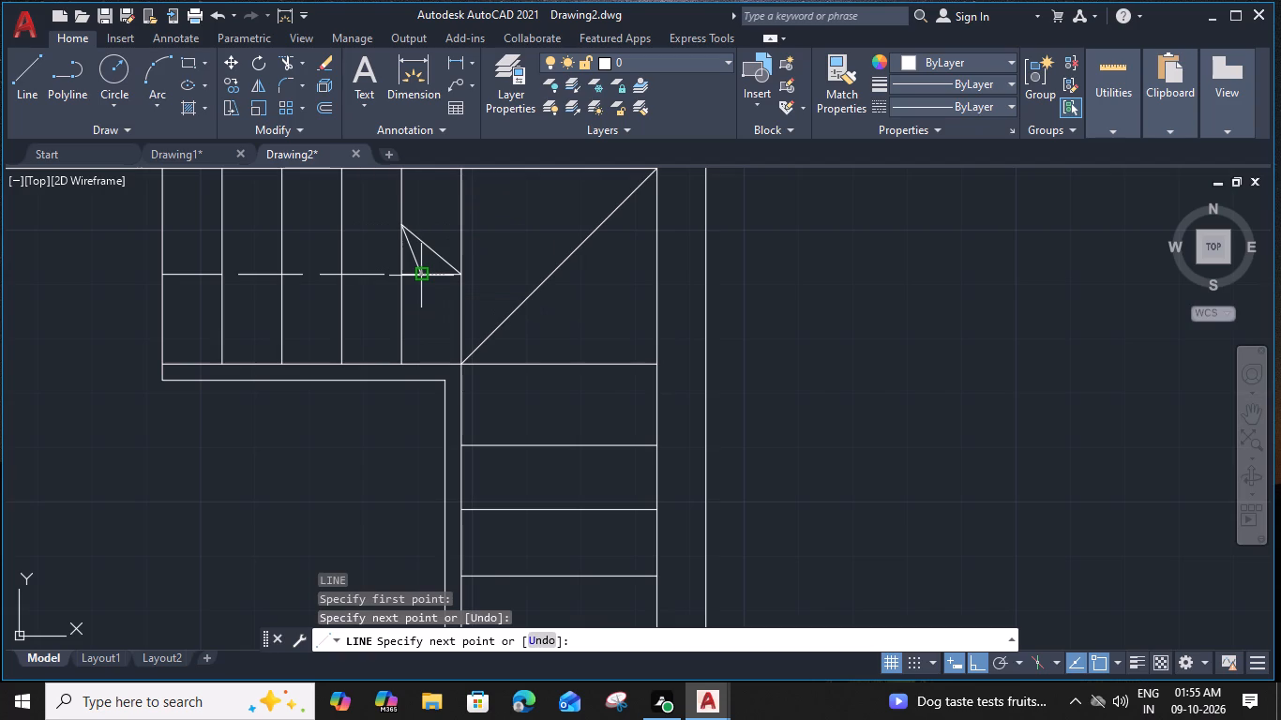
pyautogui.click(465, 269)
pyautogui.press('Escape')
# Trim the piece of the dashed line inside the arrowhead, between its notch and tip.
pyautogui.write('TR')
pyautogui.press('space')
pyautogui.click(432, 276)
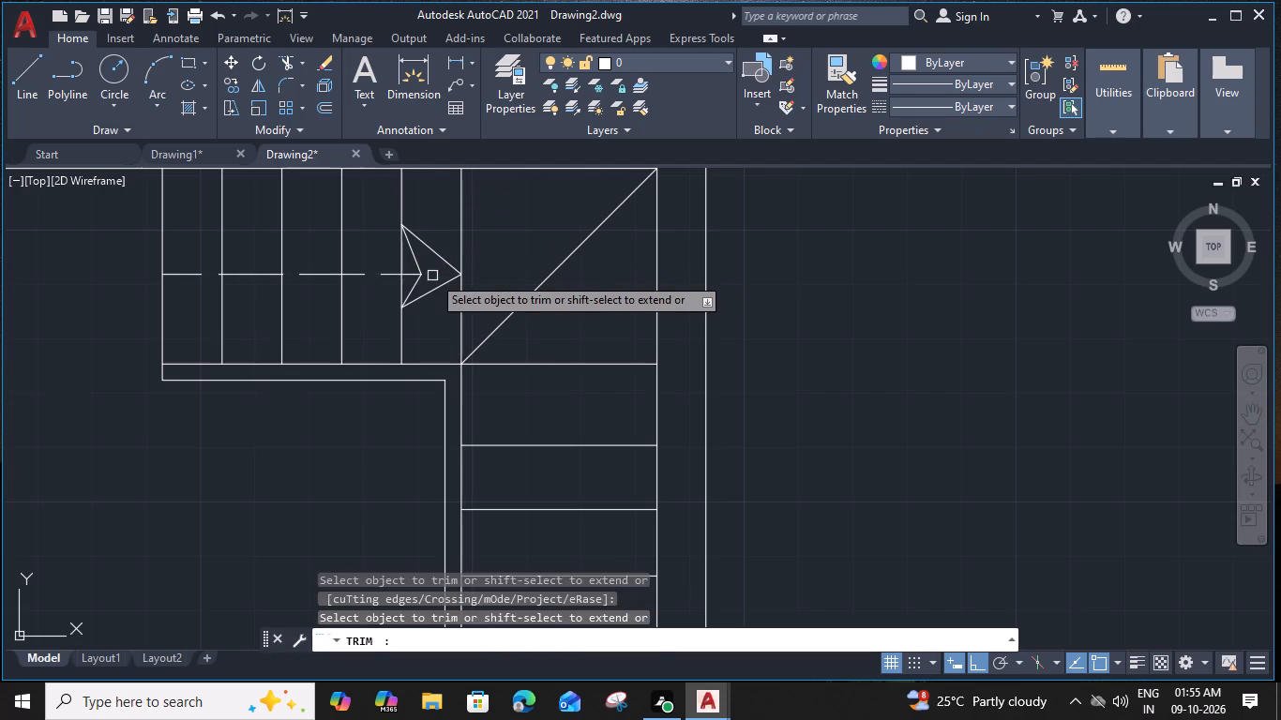
pyautogui.press('Escape')
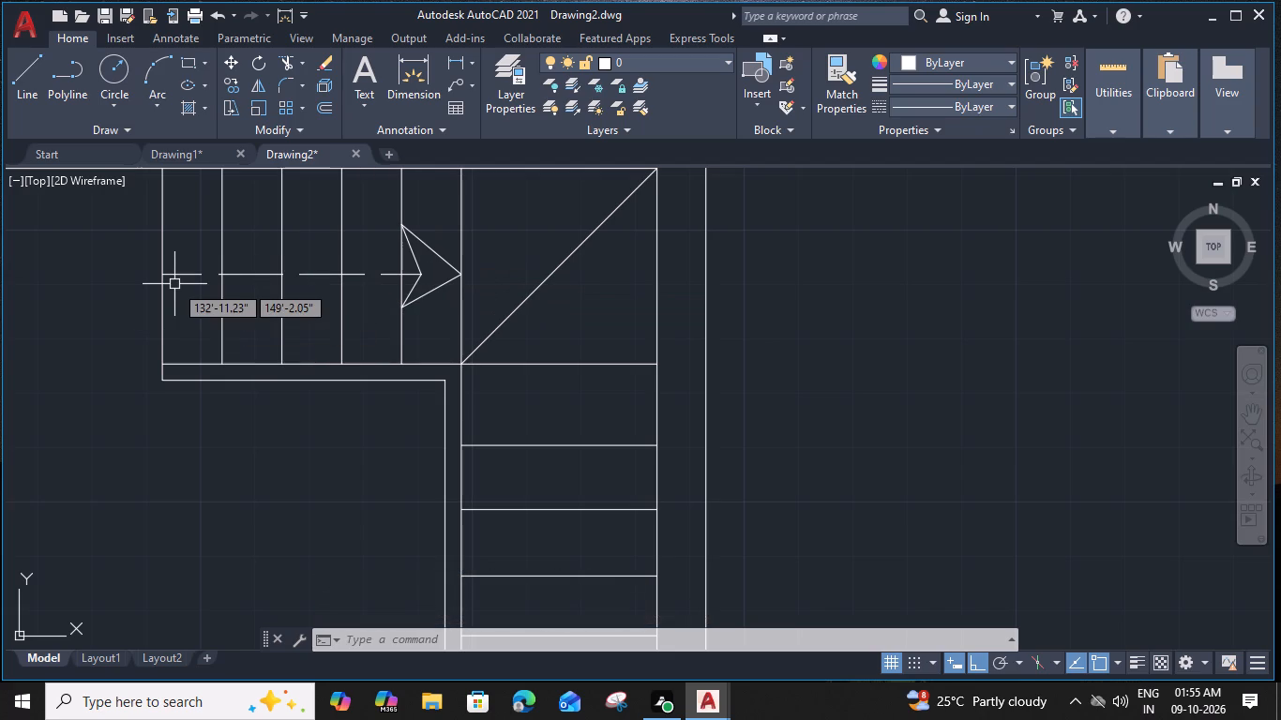
# Copy the DRESS room label north into the hall west of the stairs.
pyautogui.moveTo(54, 300); pyautogui.dragTo(325, 289, button='middle')
pyautogui.scroll(-3, 320, 297)
pyautogui.scroll(-1, 282, 388)
pyautogui.moveTo(285, 388); pyautogui.dragTo(292, 388, button='middle')
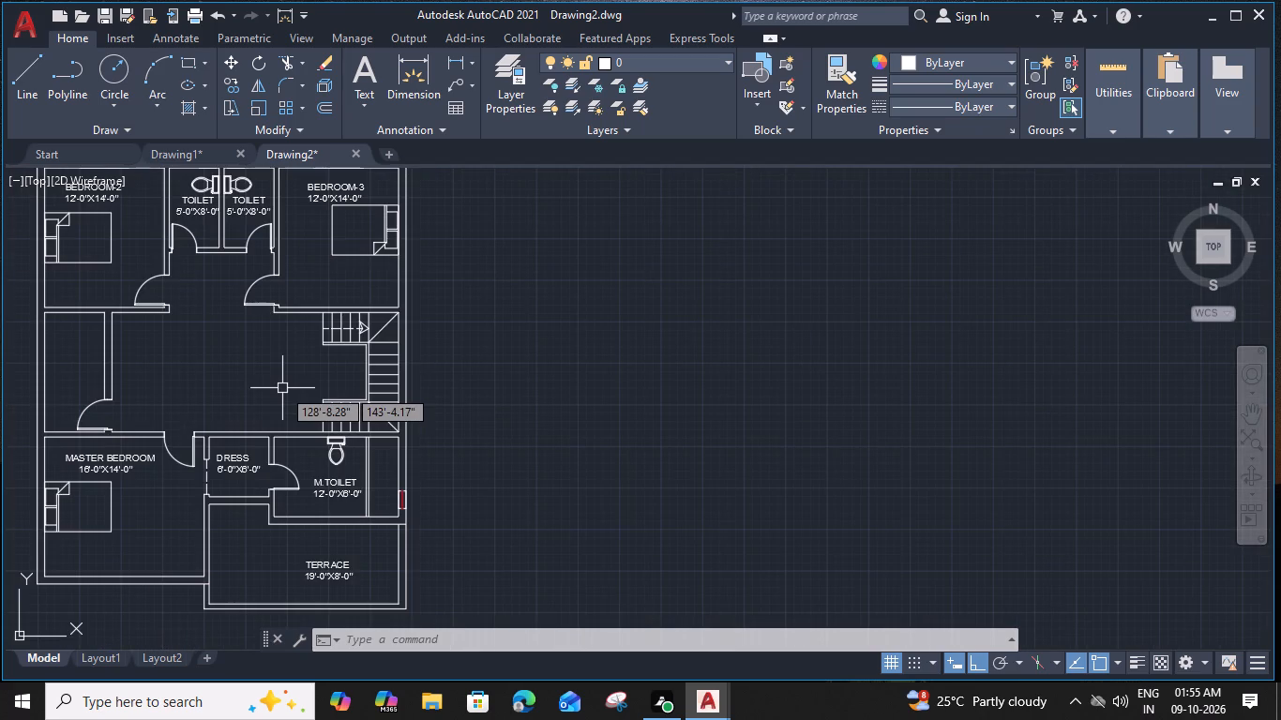
pyautogui.moveTo(292, 388); pyautogui.dragTo(317, 387, button='middle')
pyautogui.click(278, 451)
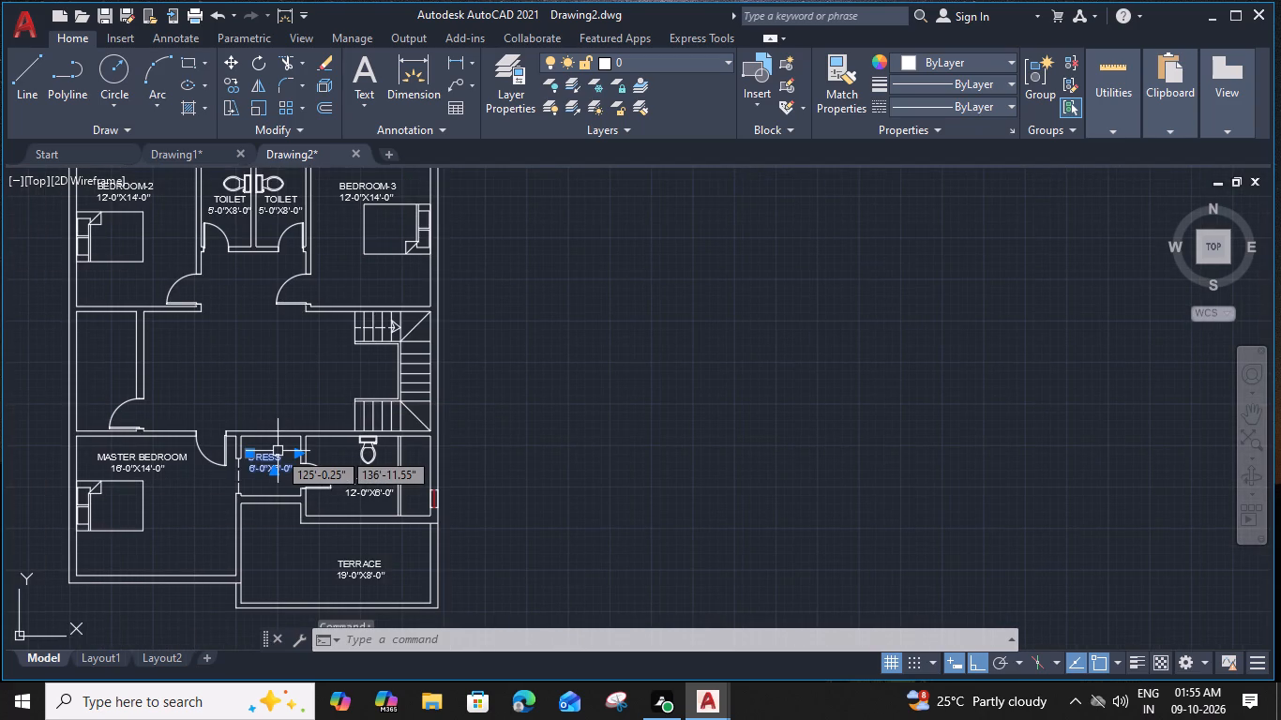
pyautogui.press('c')
pyautogui.press('o')
pyautogui.press('space')
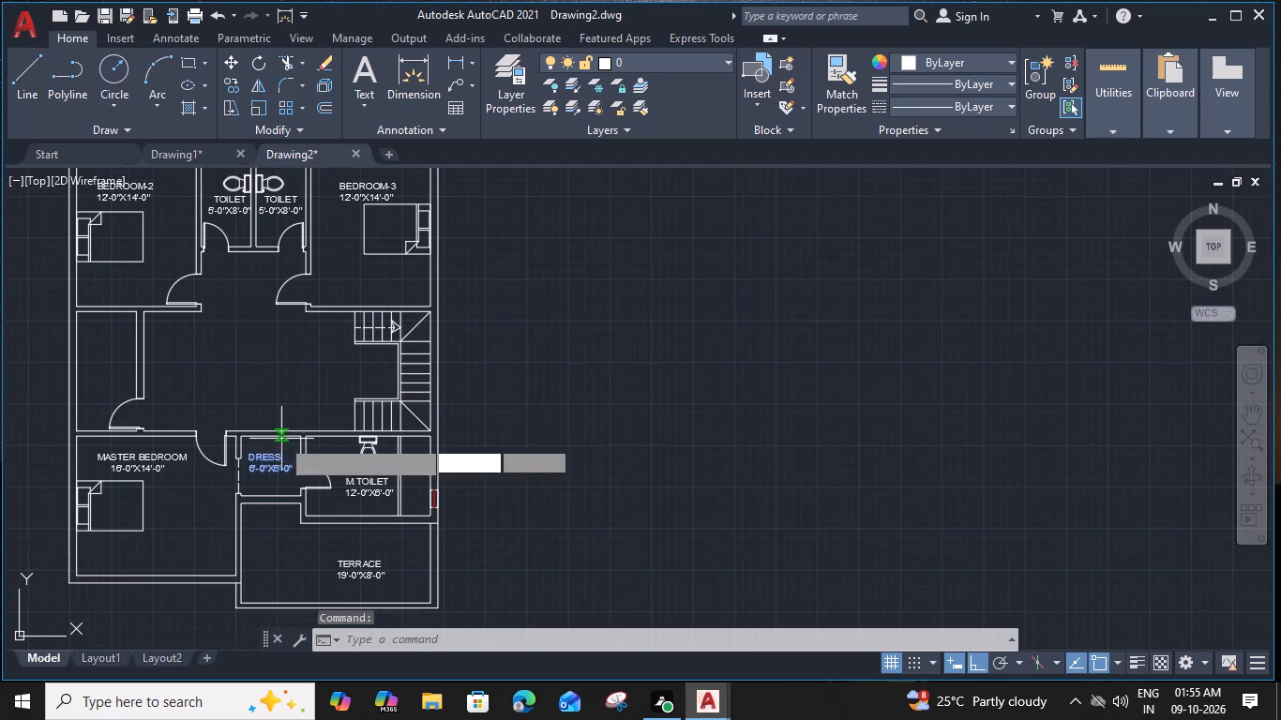
pyautogui.click(242, 457)
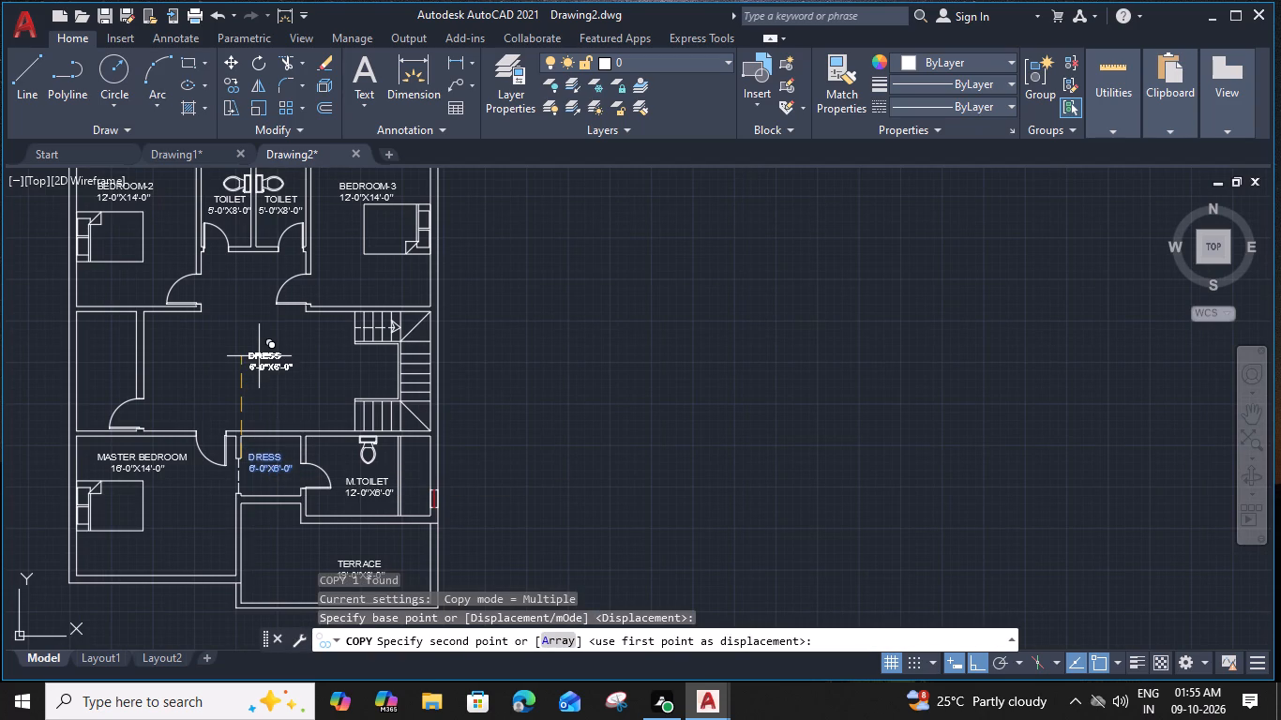
pyautogui.click(261, 332)
pyautogui.press('Escape')
# Move the copied DRESS label in the hall east, toward the staircase's north flight.
pyautogui.click(275, 338)
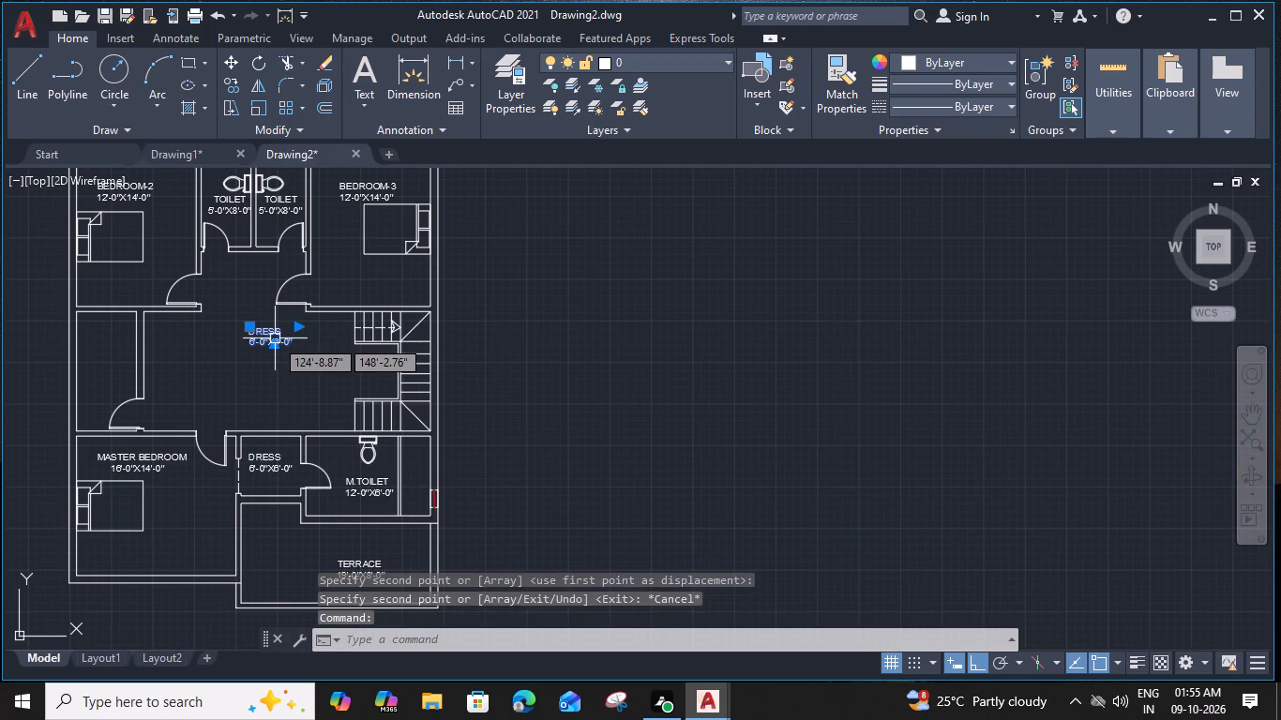
pyautogui.write('M')
pyautogui.press('space')
pyautogui.click(297, 348)
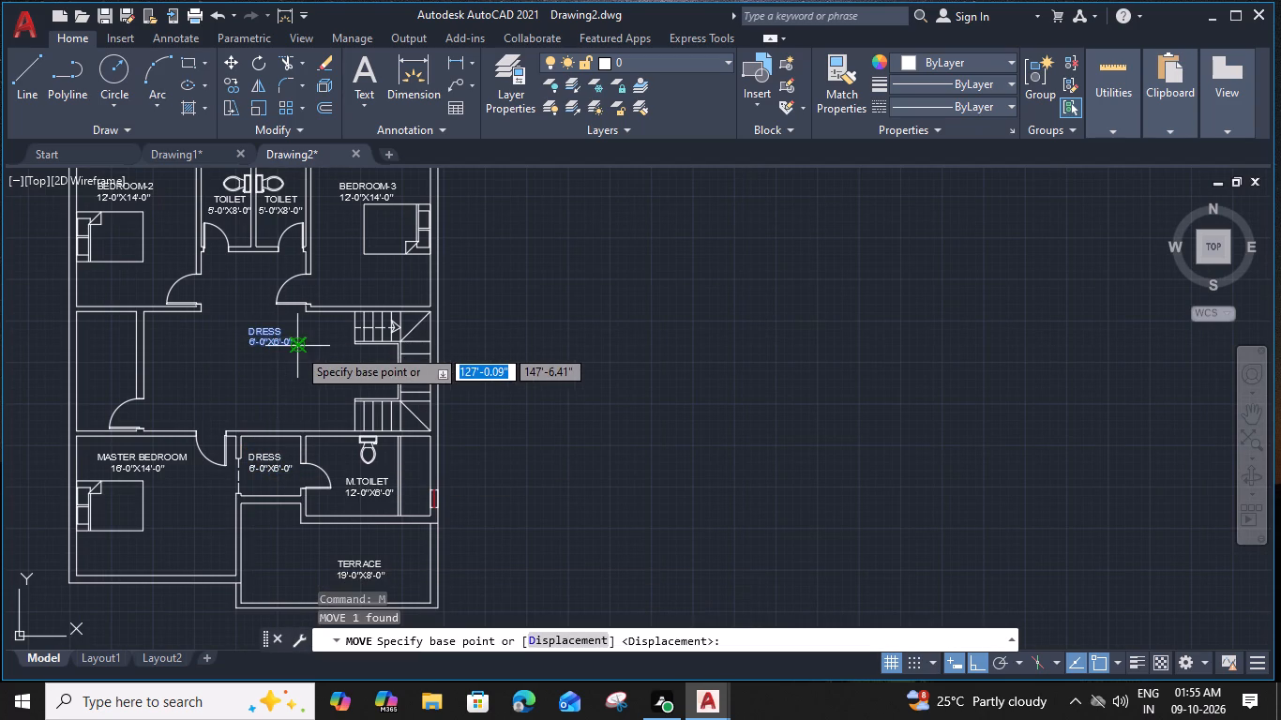
pyautogui.click(355, 345)
# Replace the copied label's whole text with DN and narrow its text box to fit.
pyautogui.scroll(2, 332, 343)
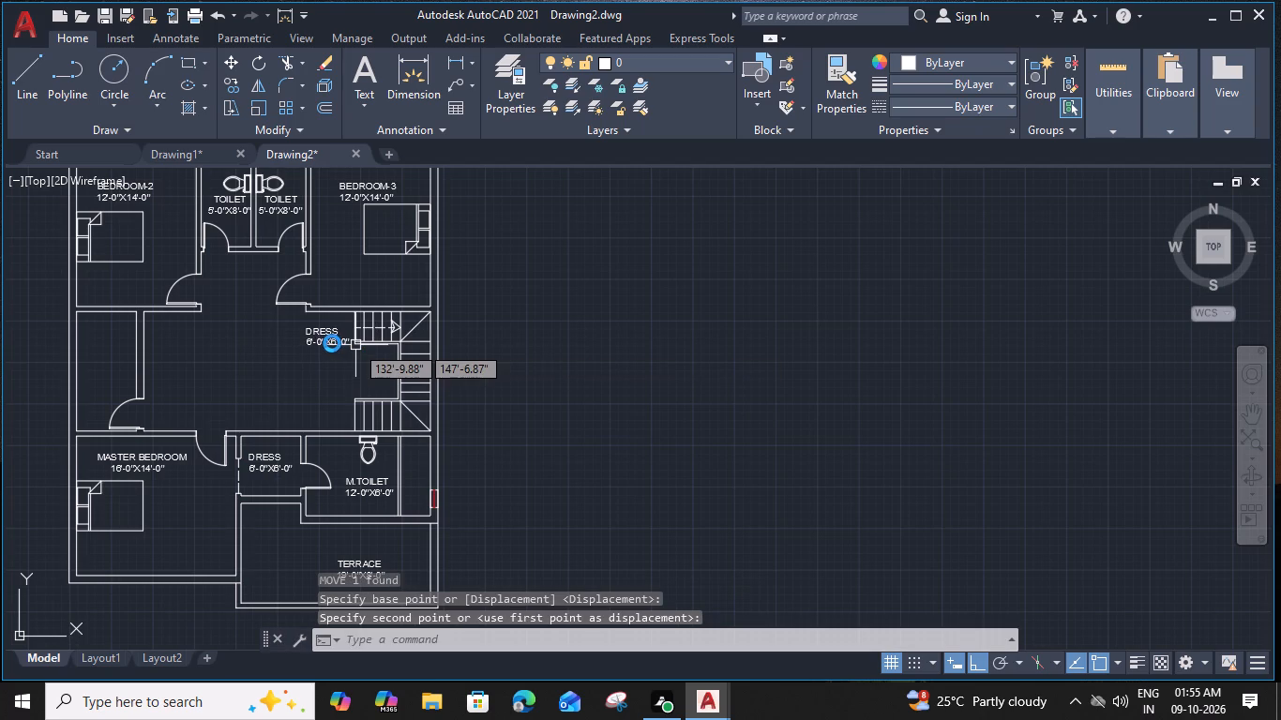
pyautogui.scroll(2, 318, 328)
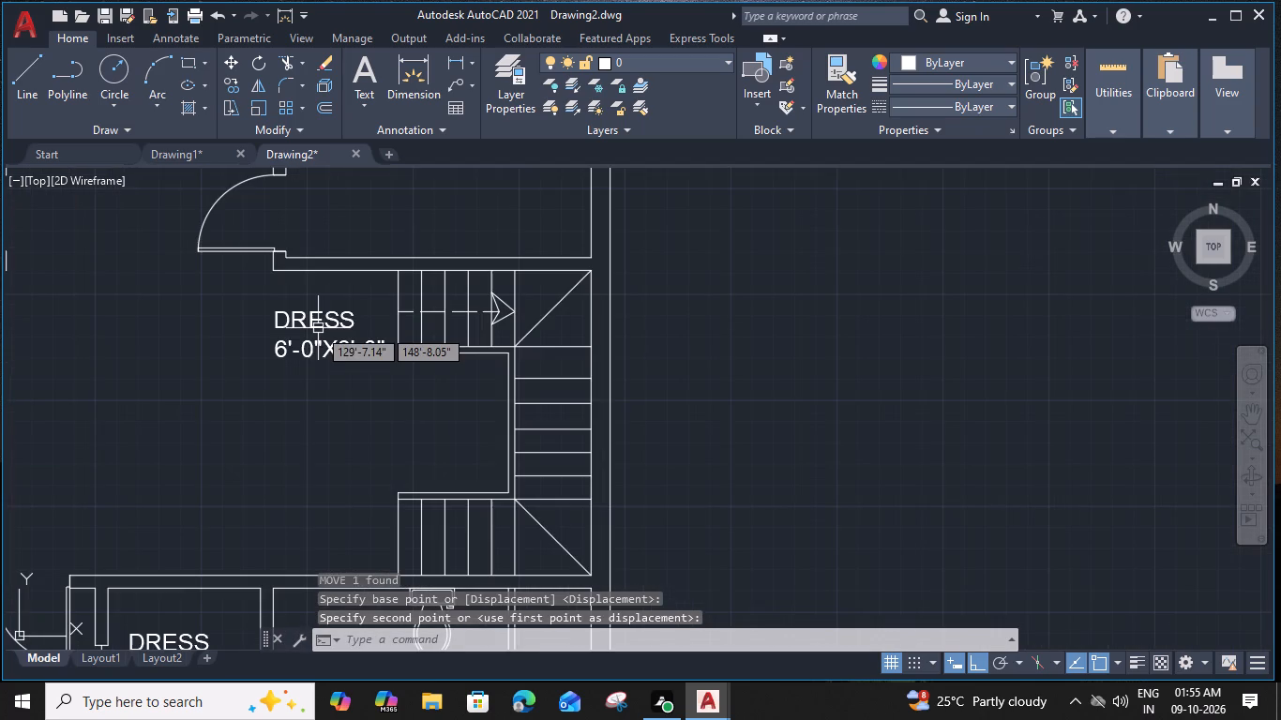
pyautogui.doubleClick(318, 328)
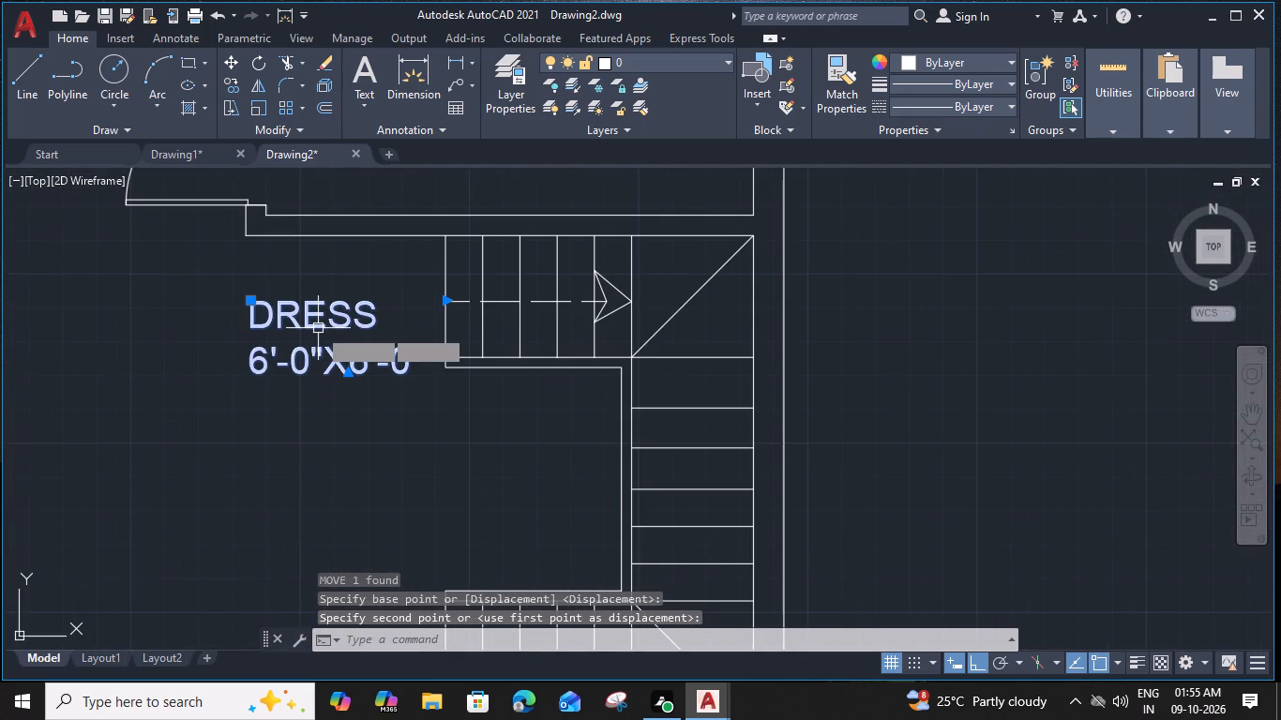
pyautogui.moveTo(431, 367); pyautogui.dragTo(191, 326)
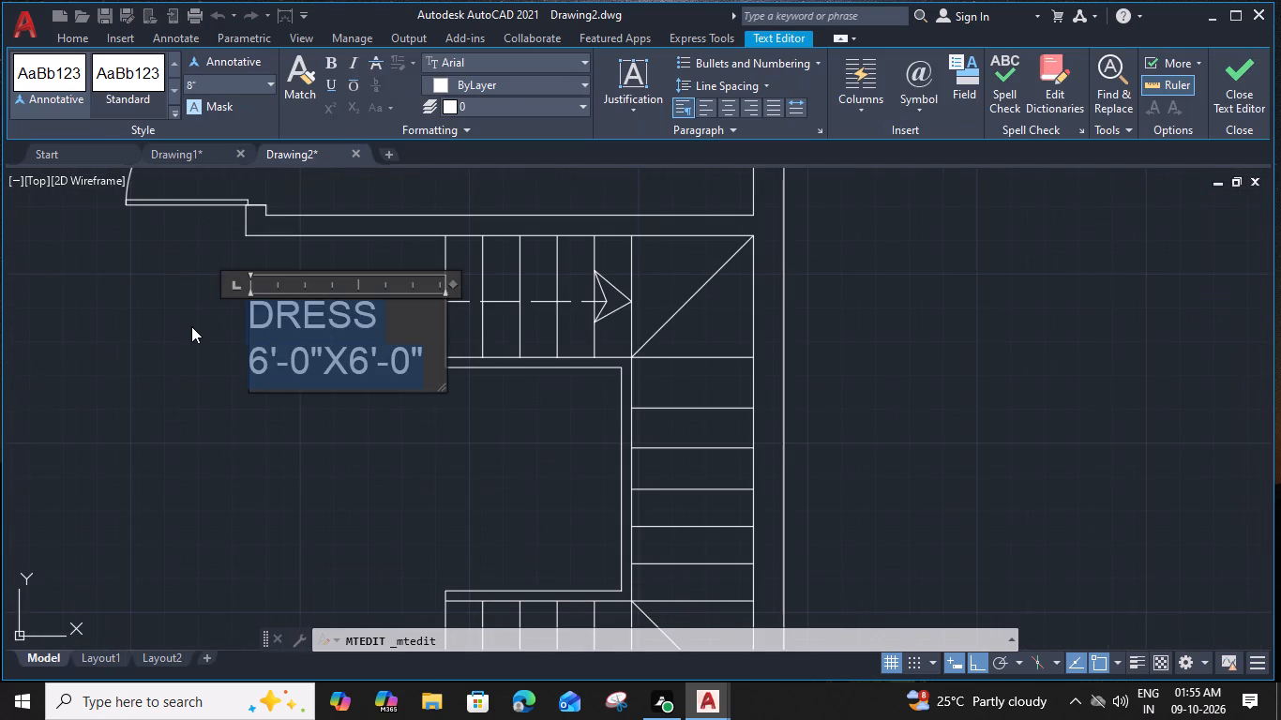
pyautogui.moveTo(191, 326); pyautogui.dragTo(192, 324)
pyautogui.press('d')
pyautogui.press('n')
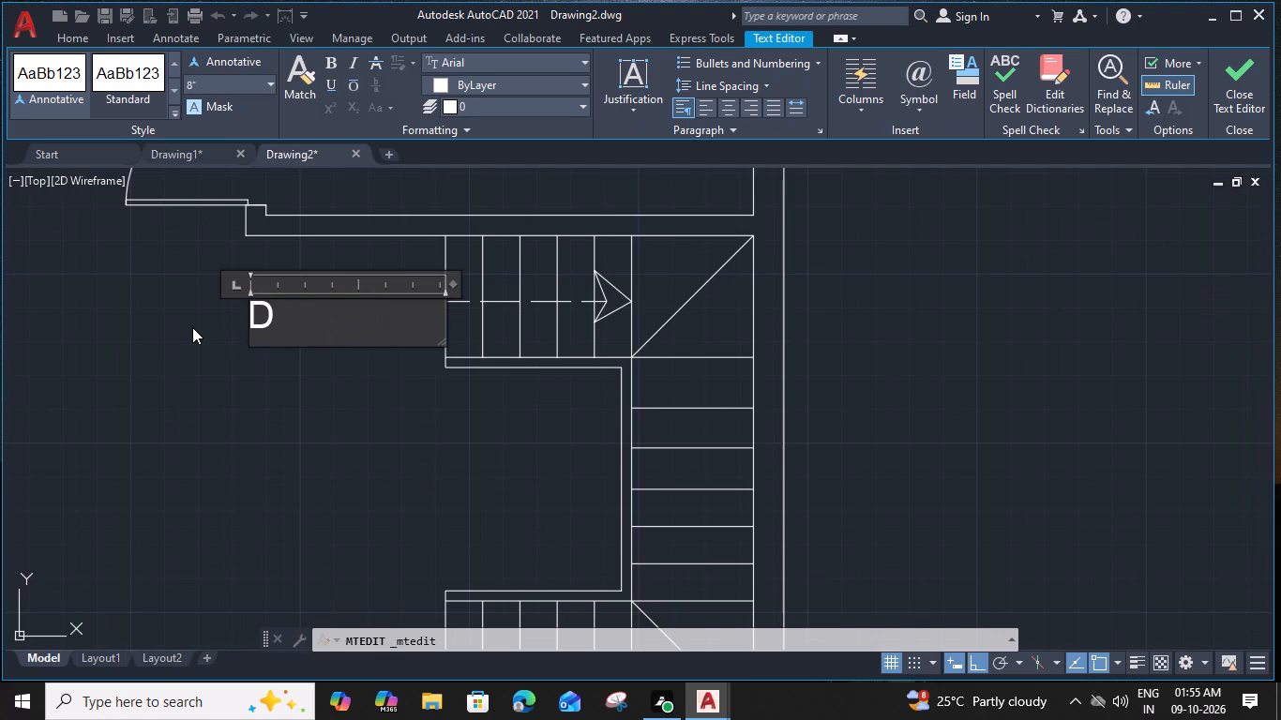
pyautogui.moveTo(452, 282); pyautogui.dragTo(452, 281)
pyautogui.moveTo(452, 281); pyautogui.dragTo(314, 286)
pyautogui.click(339, 397)
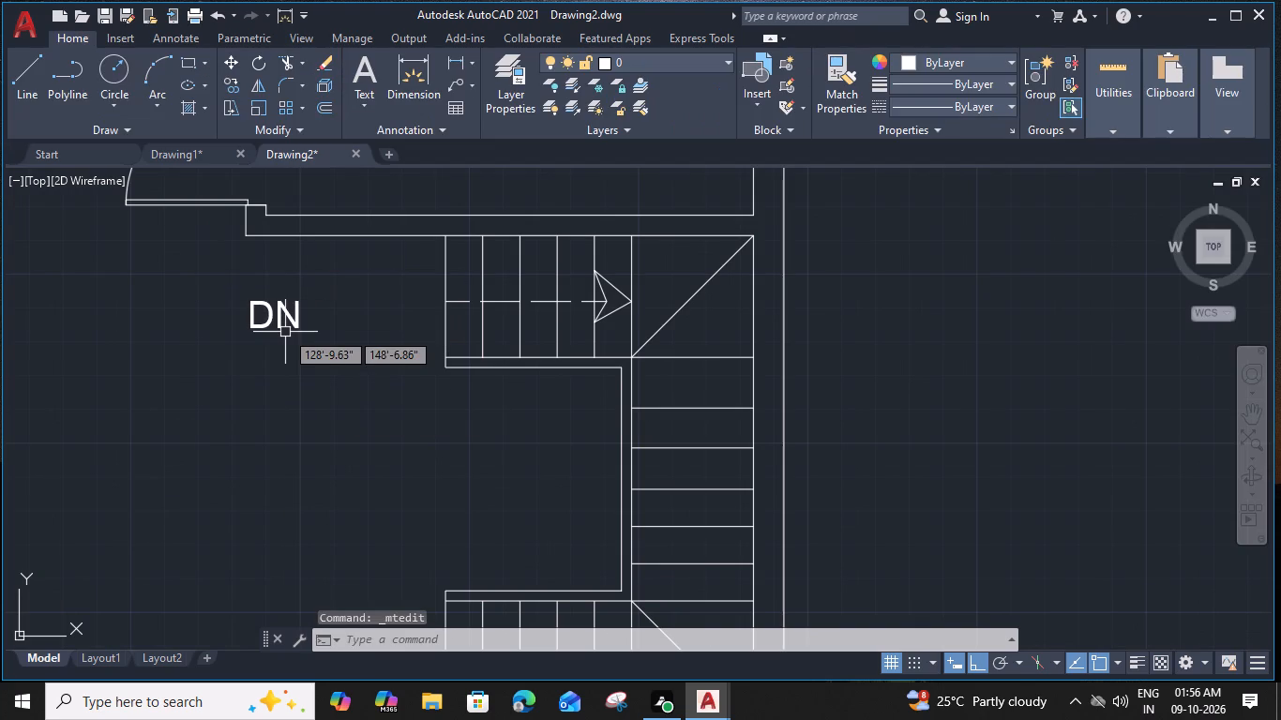
# Move the DN label east so it sits just west of the stair's dashed direction line.
pyautogui.click(297, 326)
pyautogui.write('M')
pyautogui.press('space')
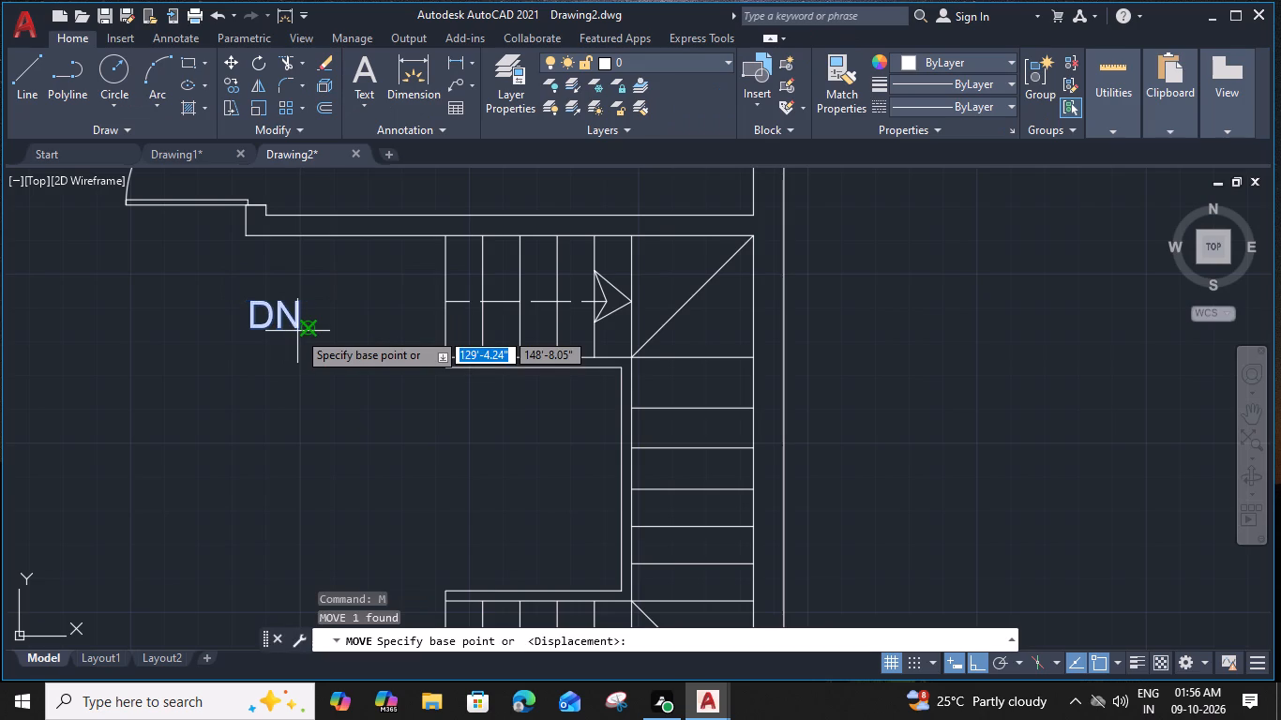
pyautogui.click(307, 330)
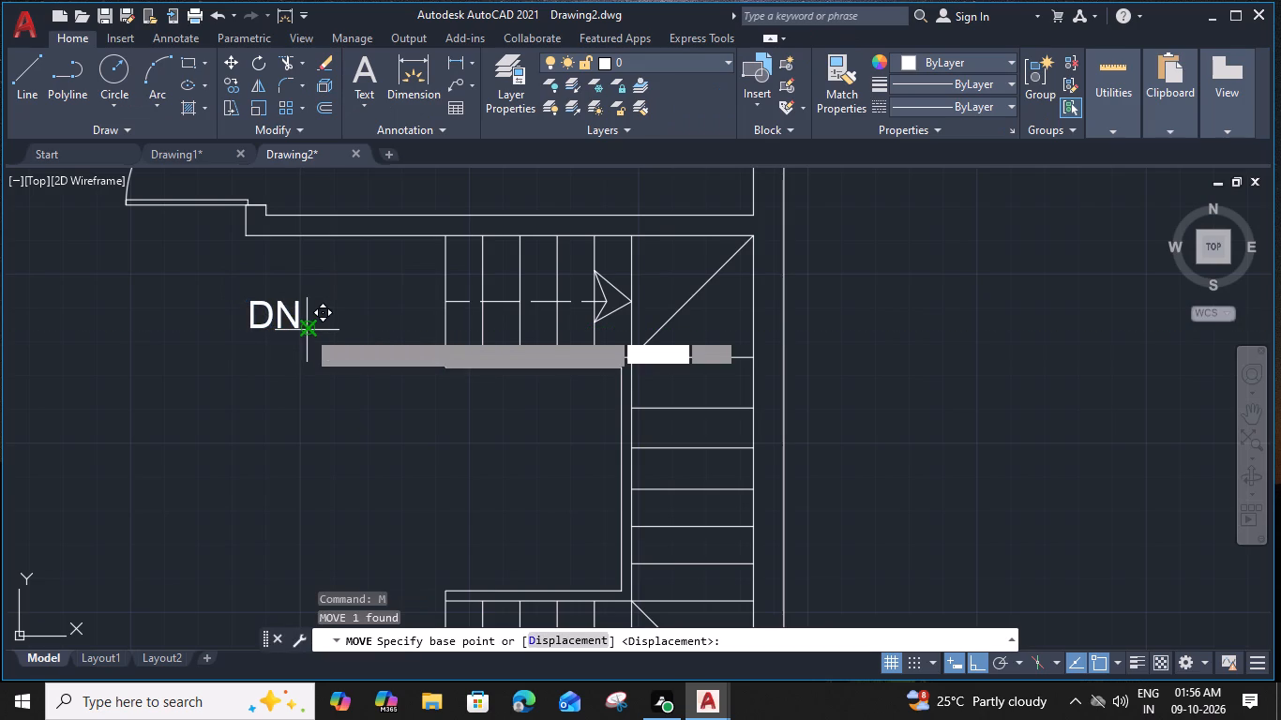
pyautogui.click(430, 330)
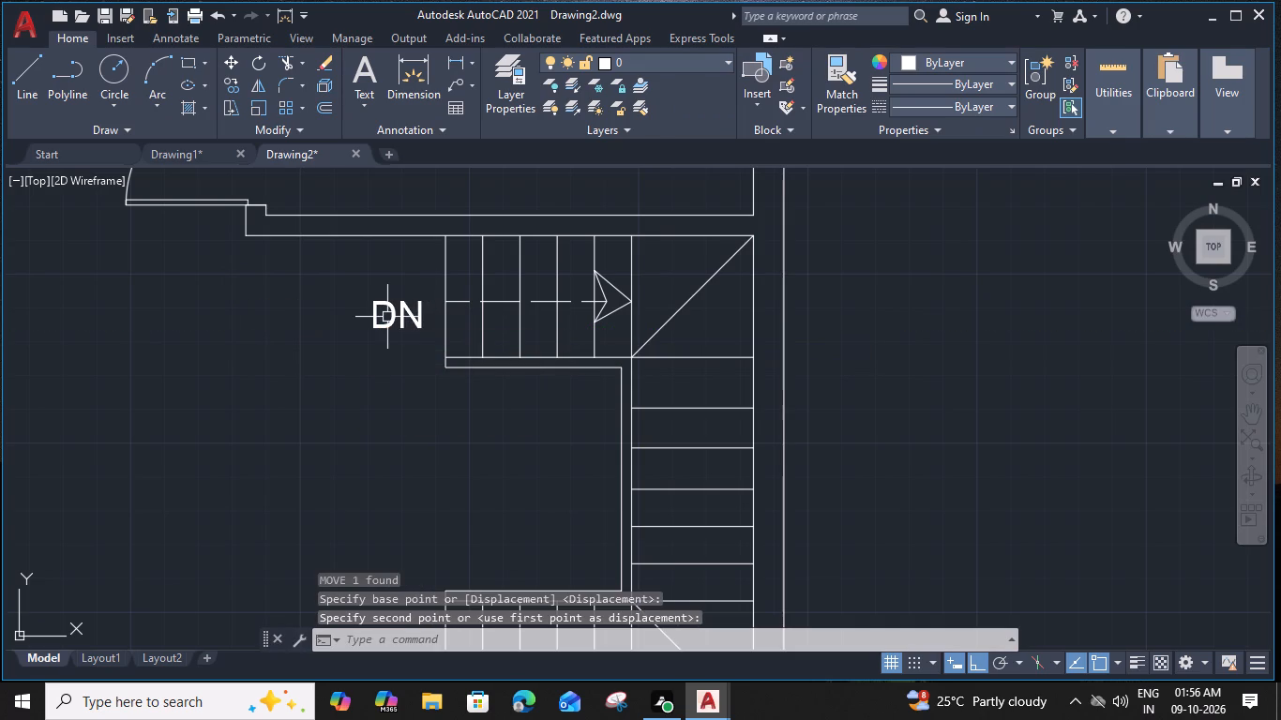
# Copy the MASTER BEDROOM label north into the area between the small west room and the stairs.
pyautogui.scroll(-2, 421, 332)
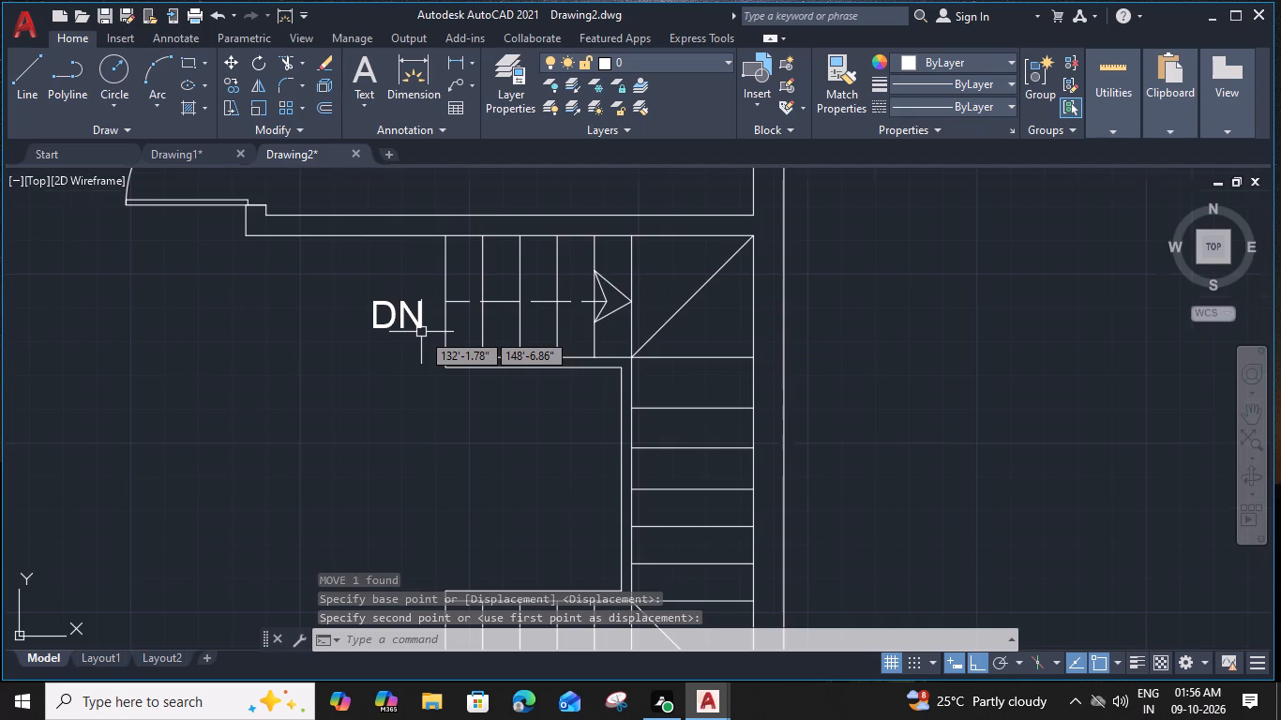
pyautogui.moveTo(326, 383); pyautogui.dragTo(518, 412, button='middle')
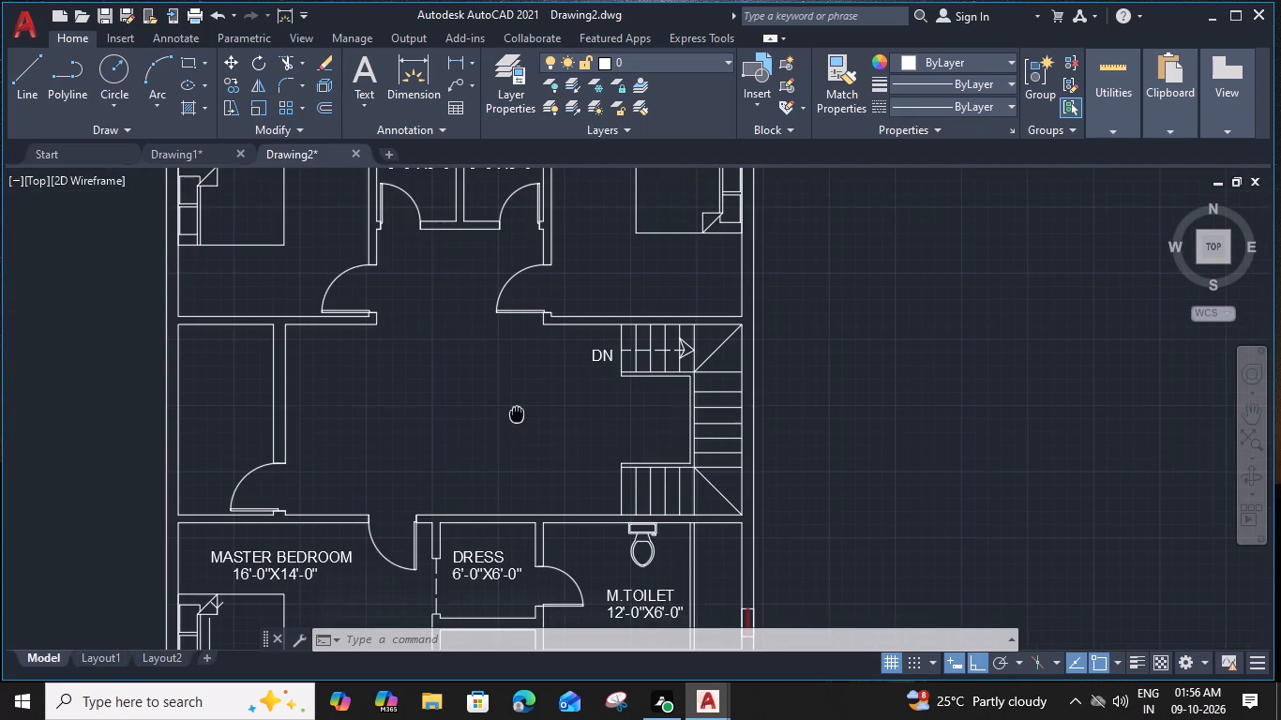
pyautogui.moveTo(506, 415); pyautogui.dragTo(526, 442, button='middle')
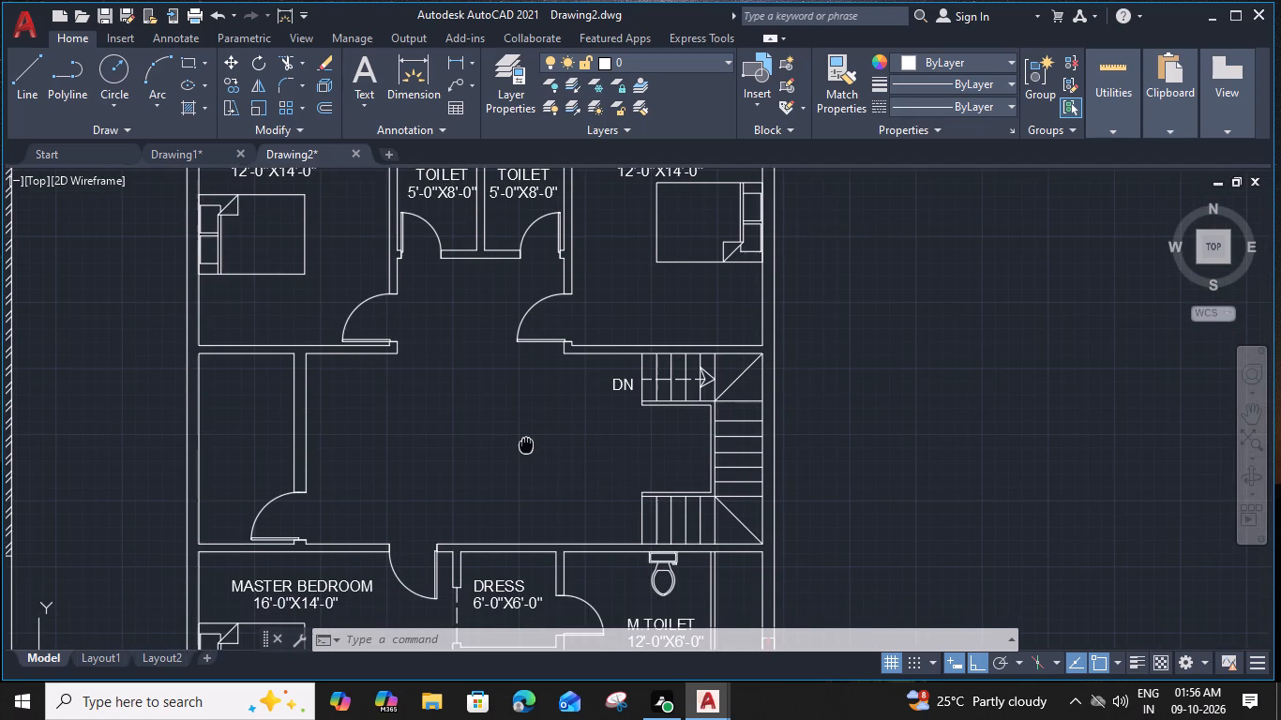
pyautogui.moveTo(526, 442); pyautogui.dragTo(517, 362, button='middle')
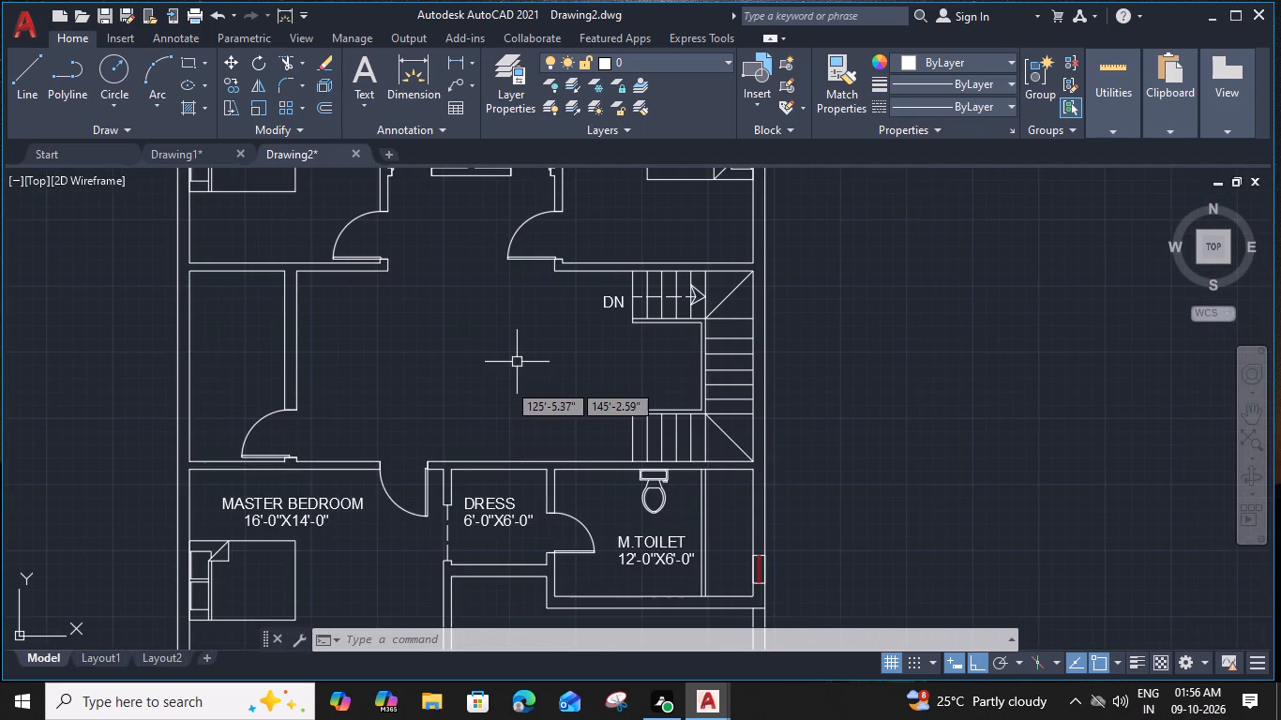
pyautogui.moveTo(327, 379); pyautogui.dragTo(382, 373, button='middle')
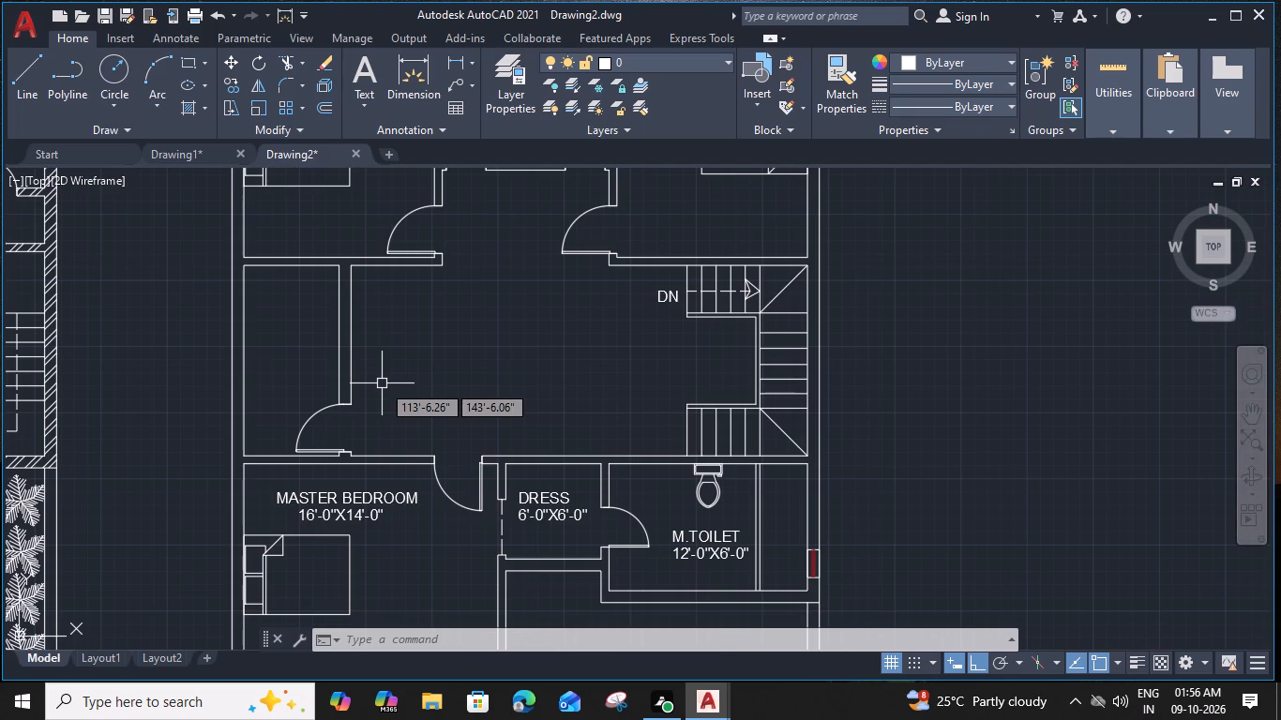
pyautogui.click(366, 500)
pyautogui.press('c')
pyautogui.write('O')
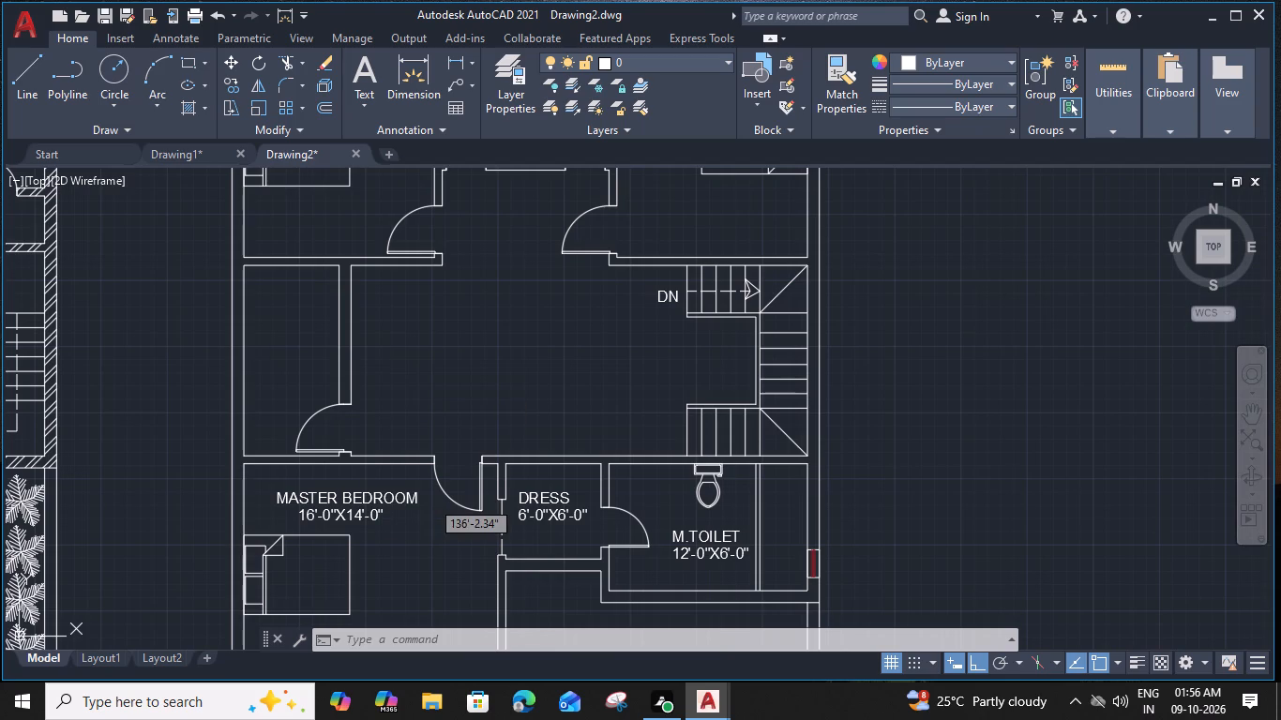
pyautogui.press('space')
pyautogui.click(421, 493)
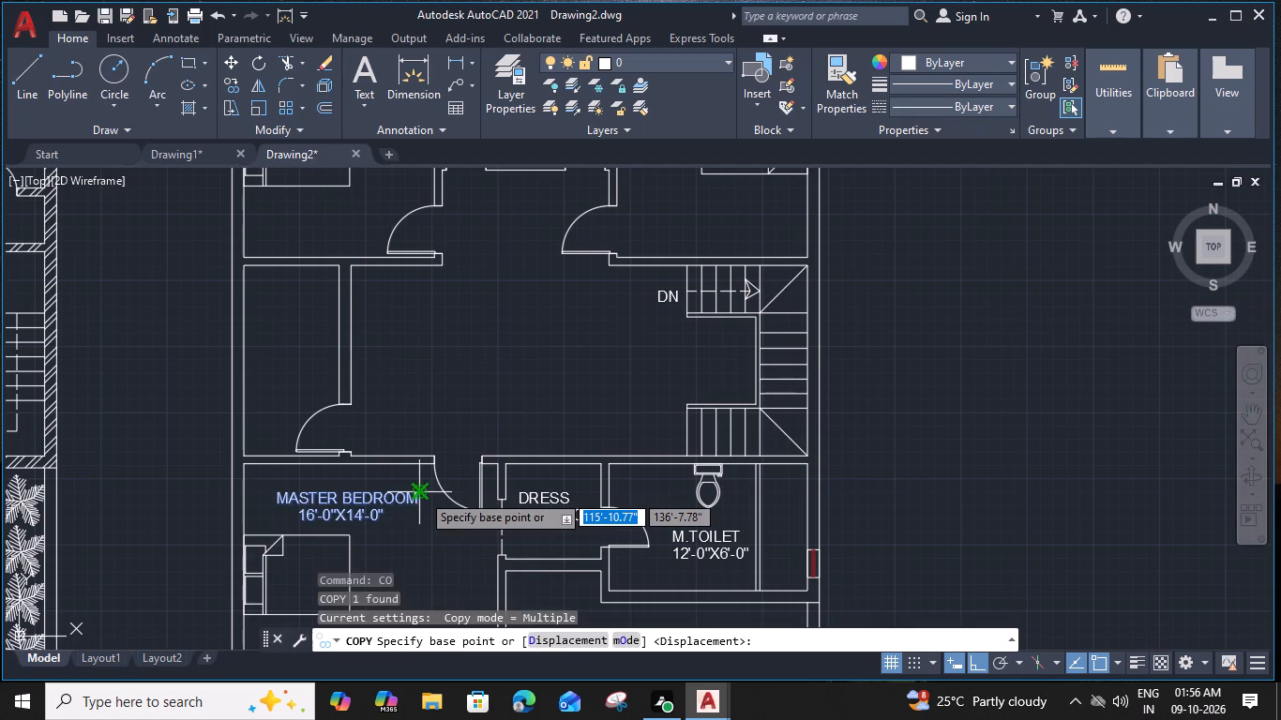
pyautogui.click(456, 333)
pyautogui.press('Escape')
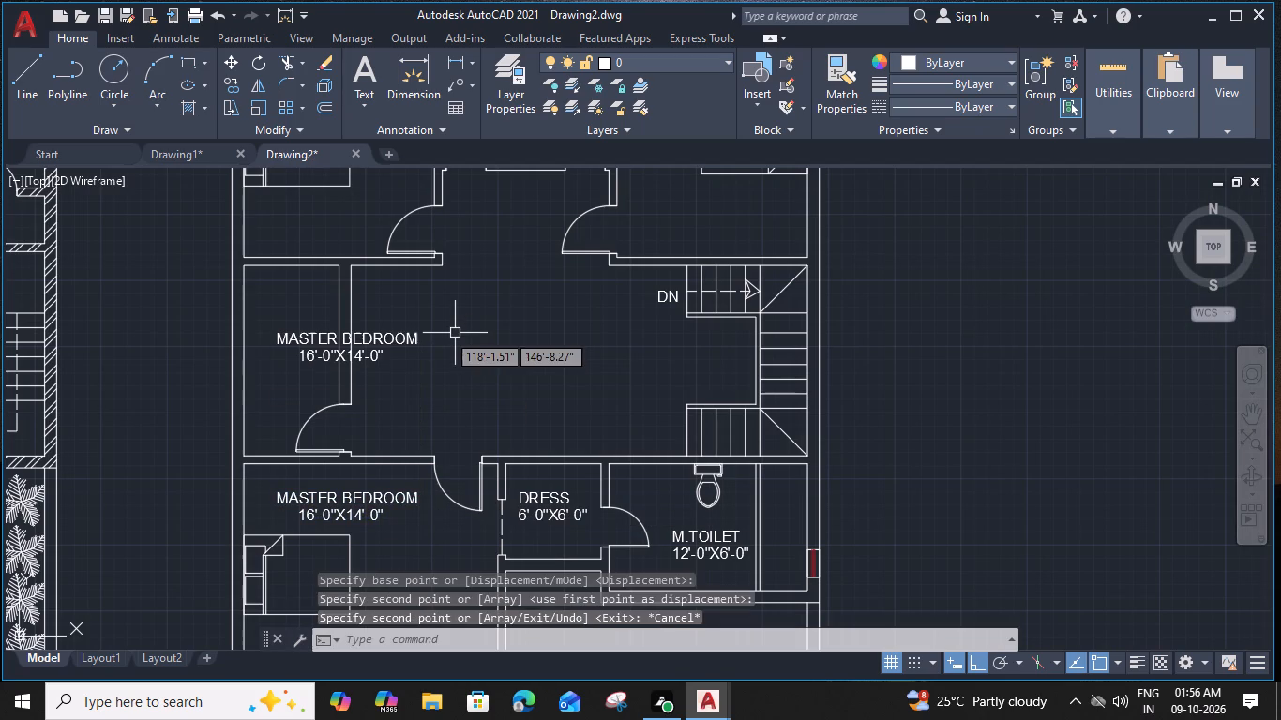
# Move the copied MASTER BEDROOM label east, clear of the small west room's wall.
pyautogui.click(378, 339)
pyautogui.write('M')
pyautogui.press('space')
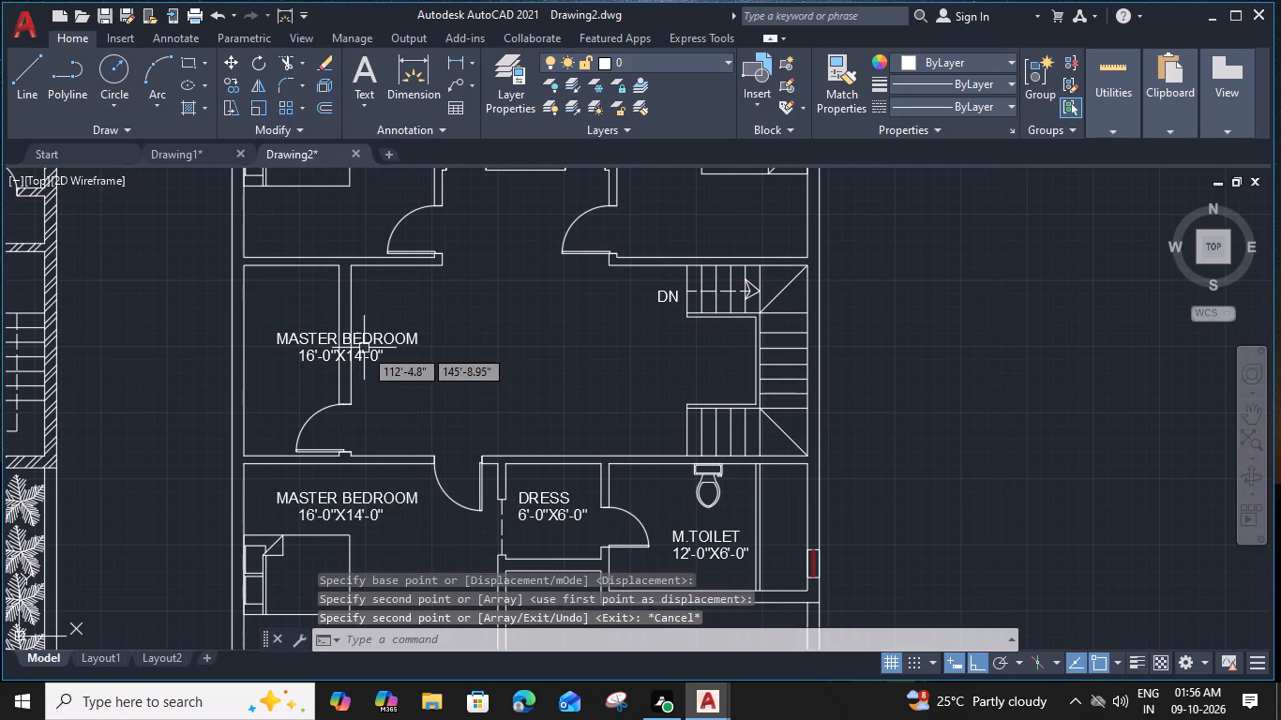
pyautogui.click(415, 335)
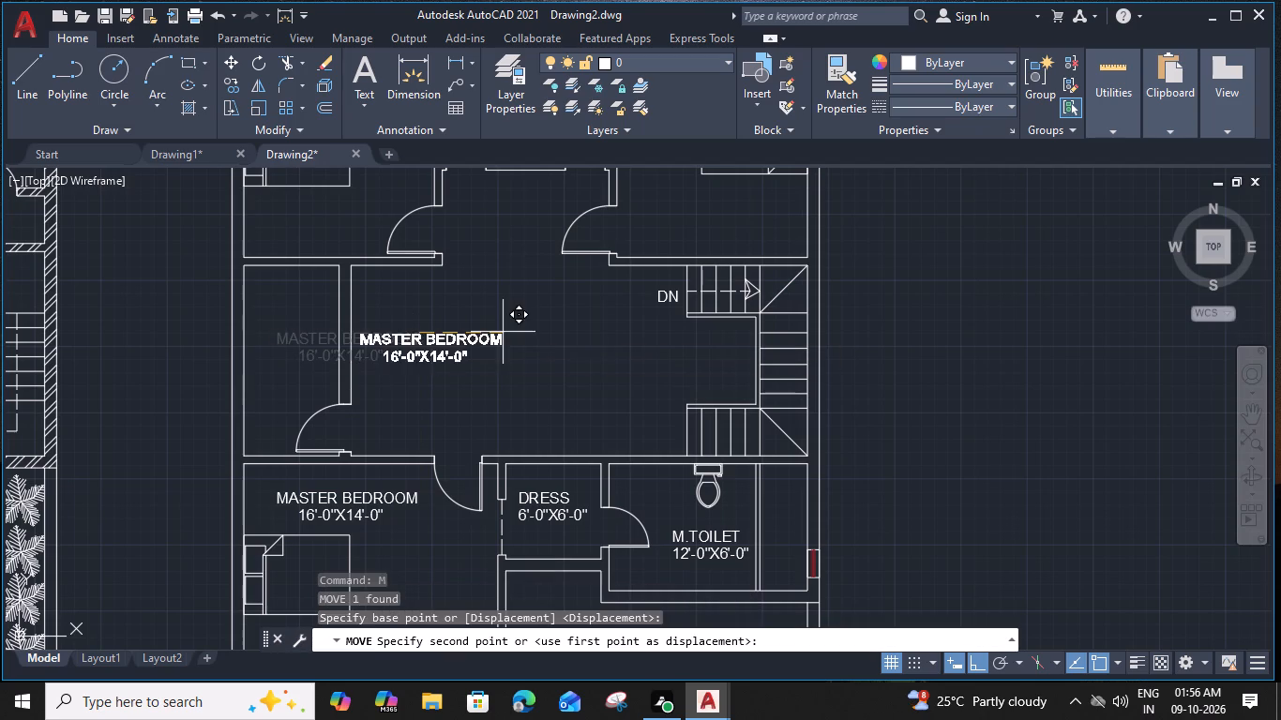
pyautogui.click(526, 333)
# Change the copied label's text to FAMILY LOUNGE with the size 16'-0"X12'-0".
pyautogui.doubleClick(432, 345)
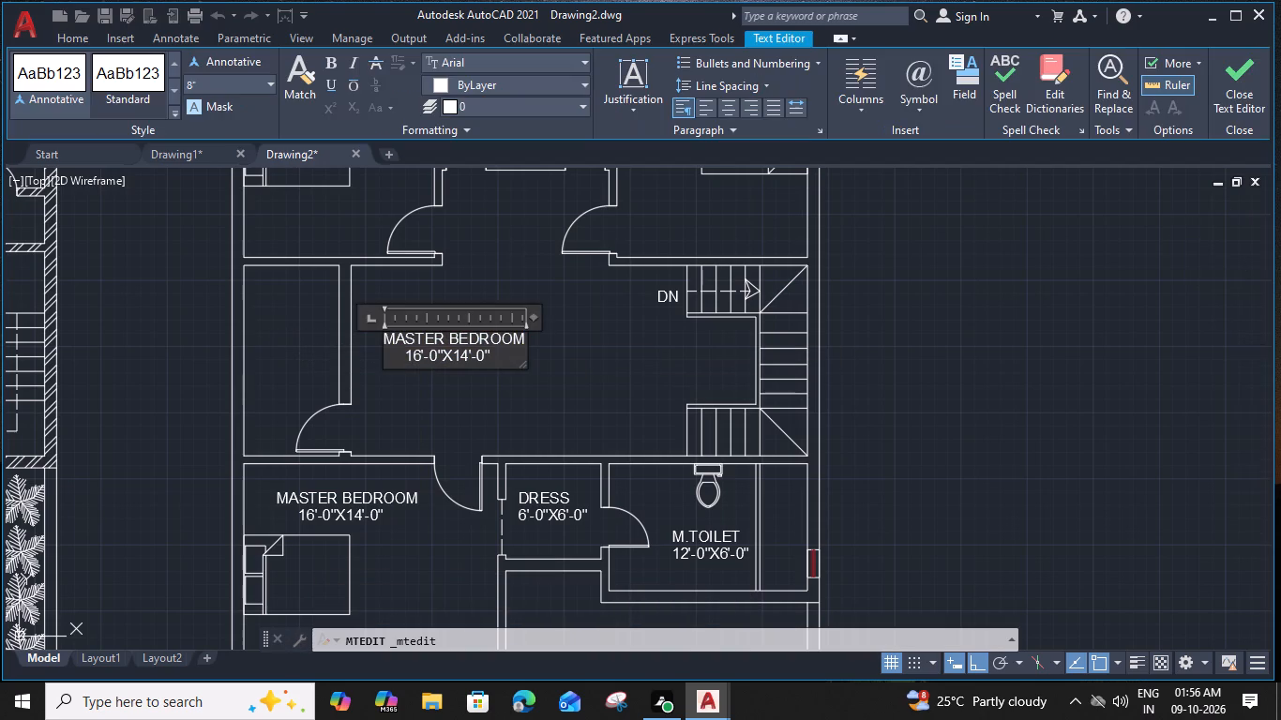
pyautogui.moveTo(521, 342); pyautogui.dragTo(245, 382)
pyautogui.scroll(2, 500, 338)
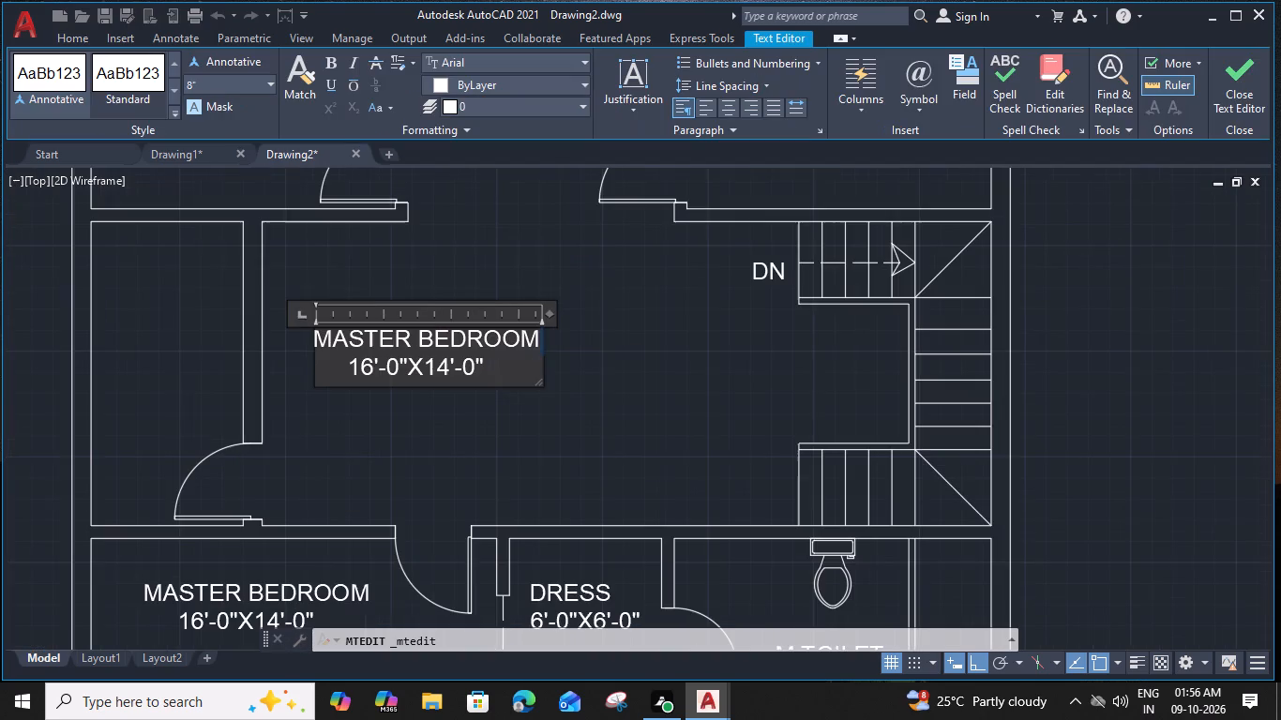
pyautogui.moveTo(559, 339); pyautogui.dragTo(223, 372)
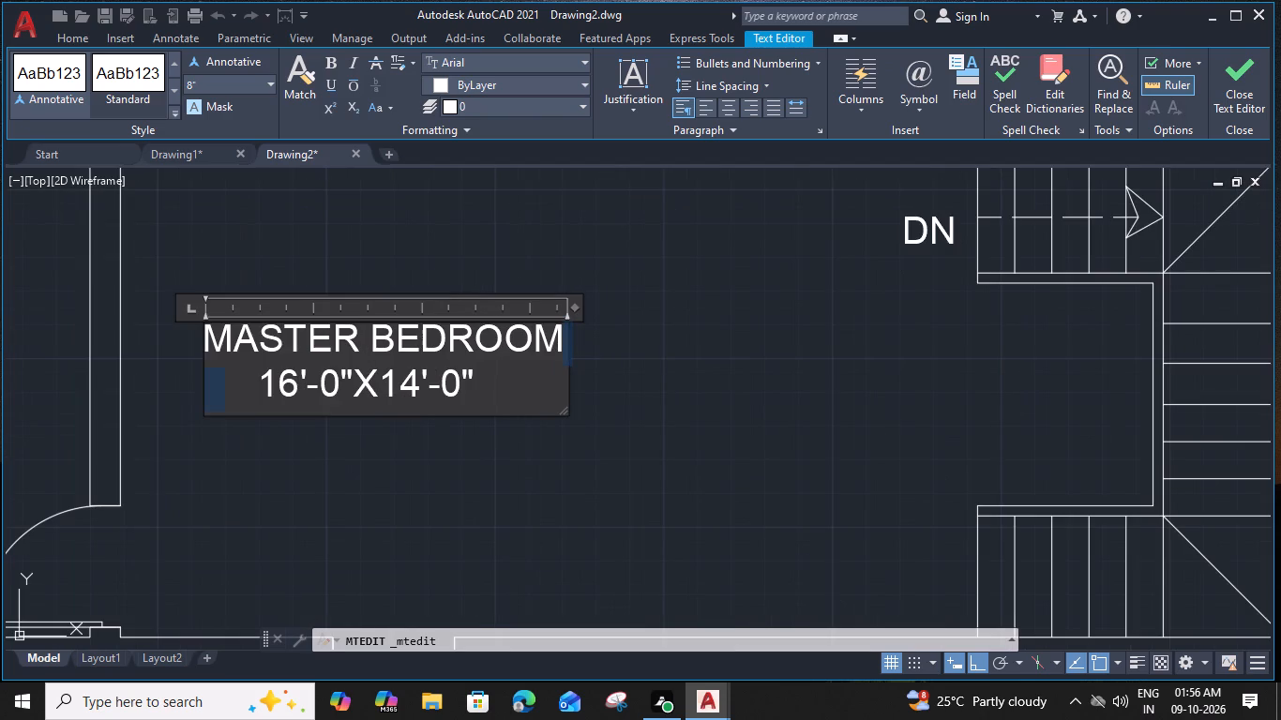
pyautogui.moveTo(223, 372); pyautogui.dragTo(216, 353)
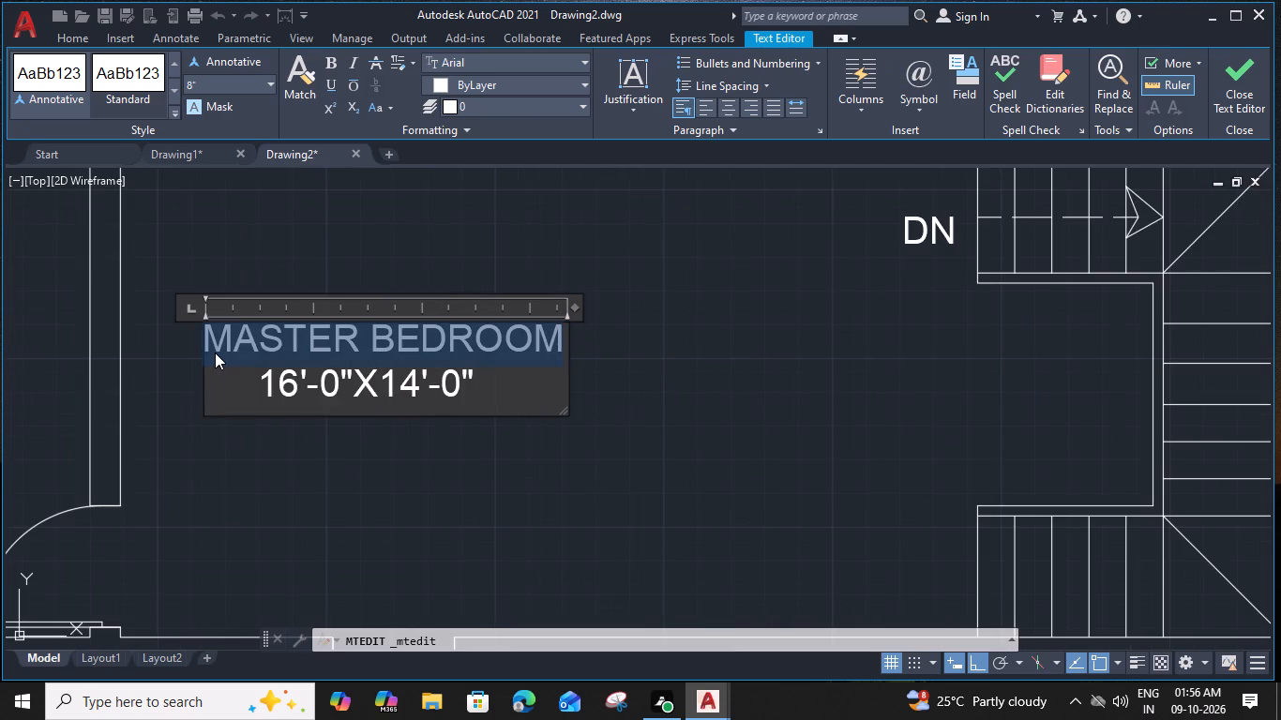
pyautogui.write('FAM')
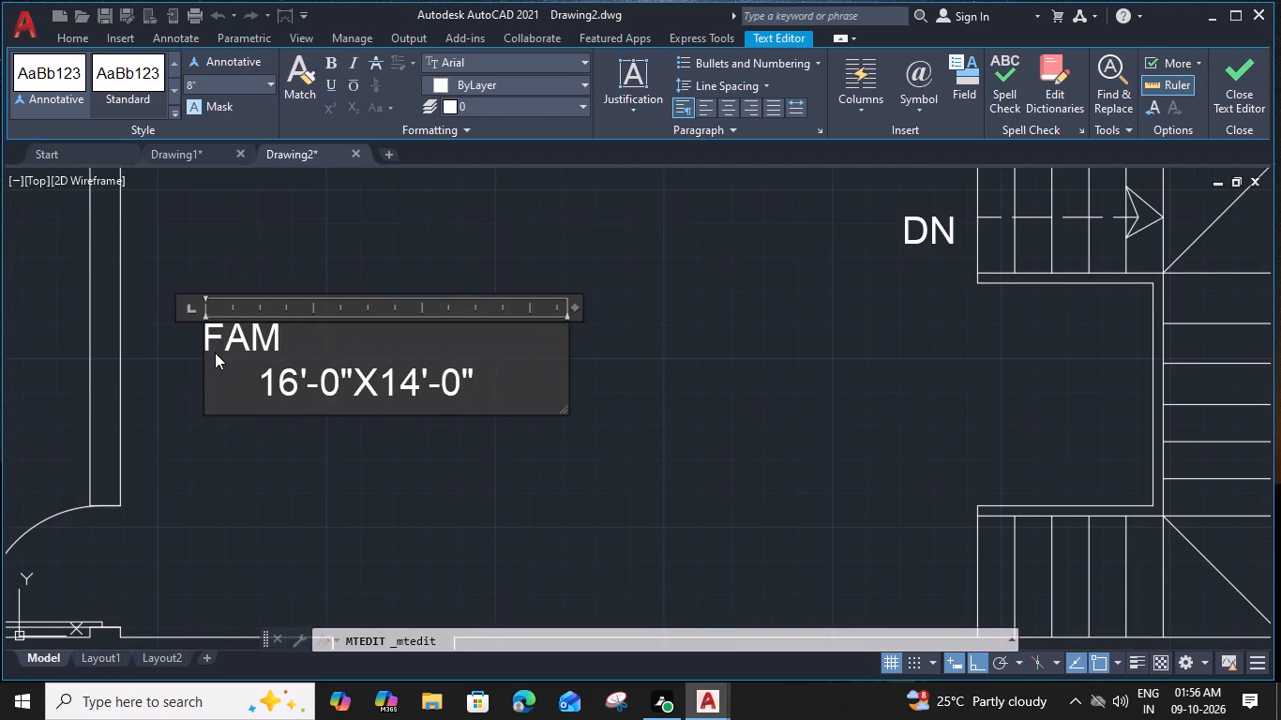
pyautogui.write('ILY')
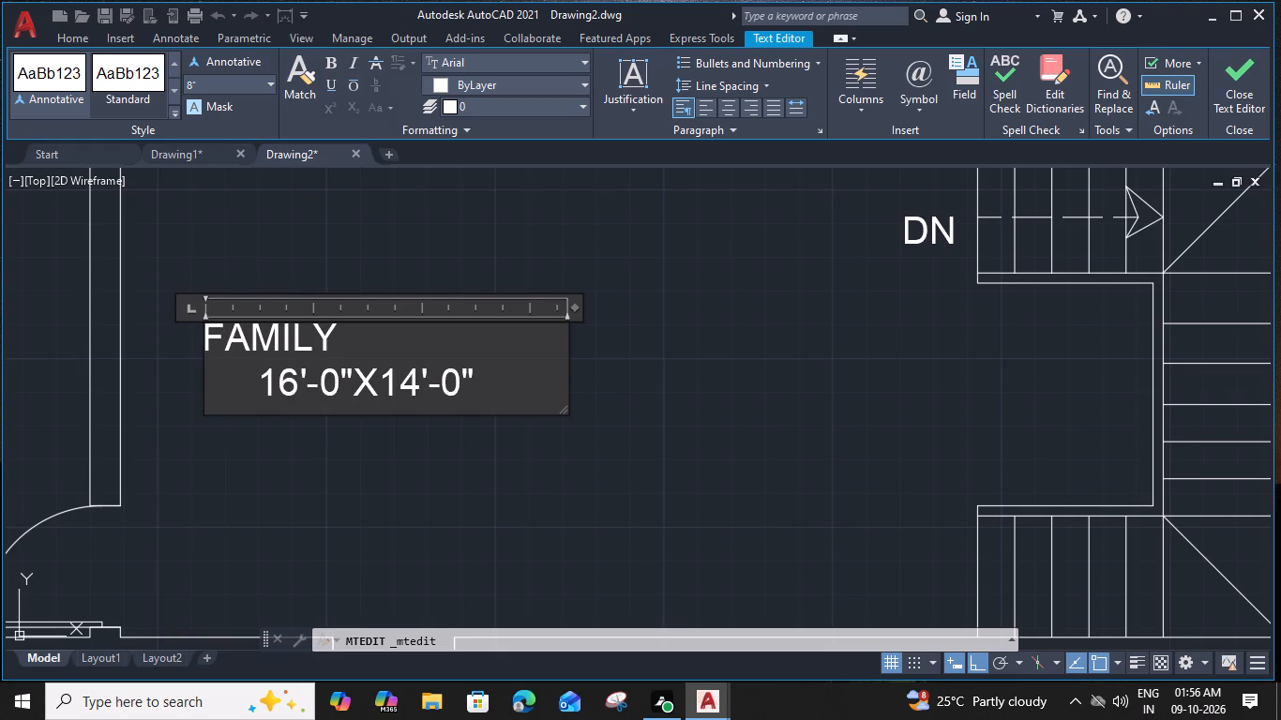
pyautogui.press('space')
pyautogui.write('LOU')
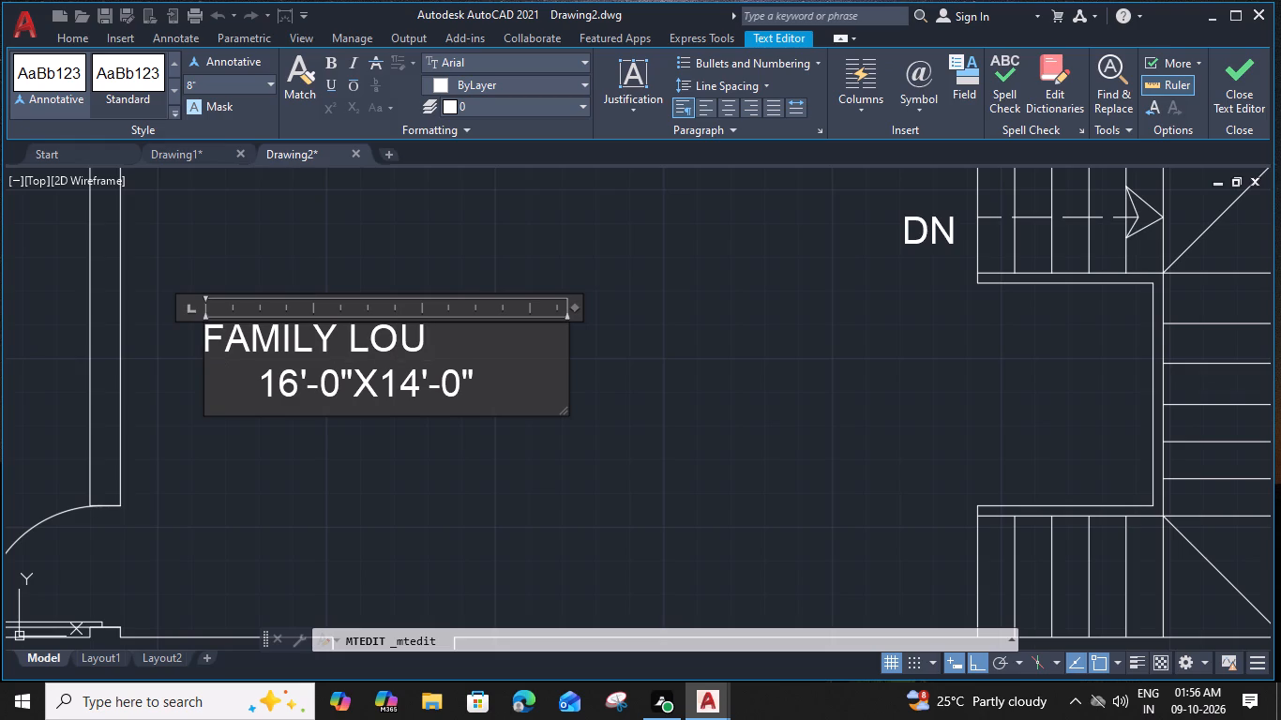
pyautogui.write('NGE')
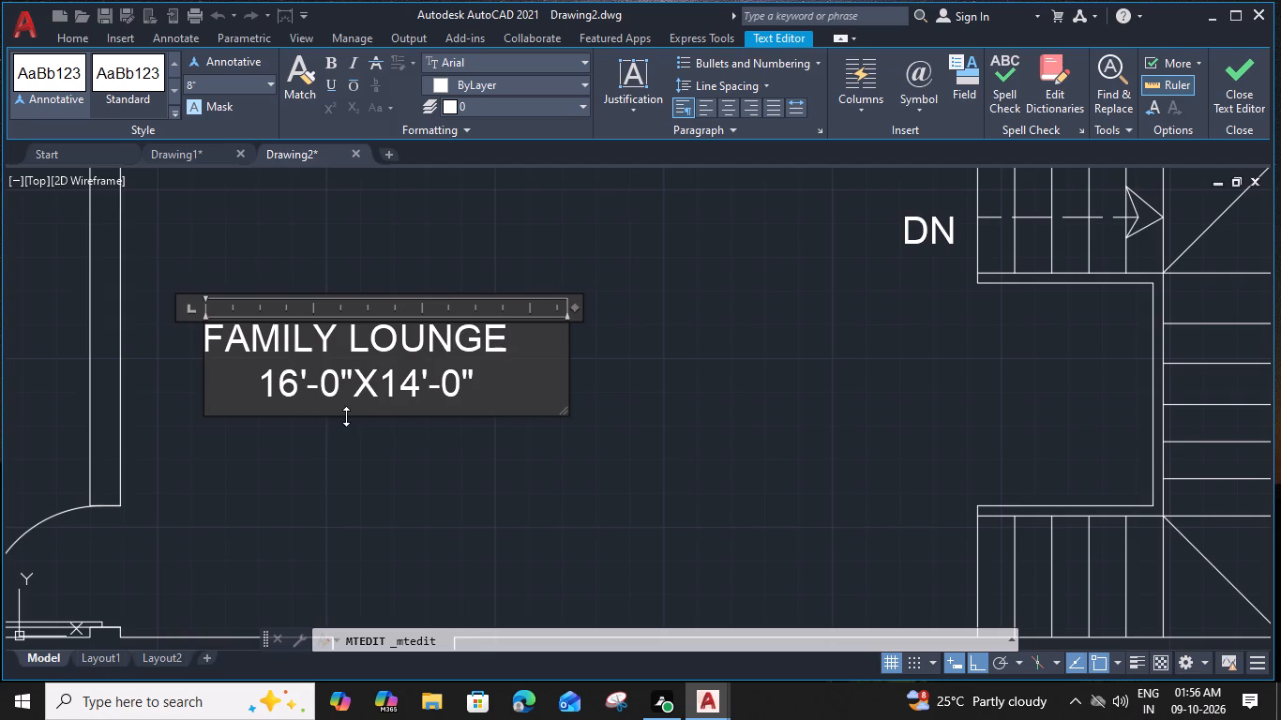
pyautogui.moveTo(414, 394); pyautogui.dragTo(391, 402)
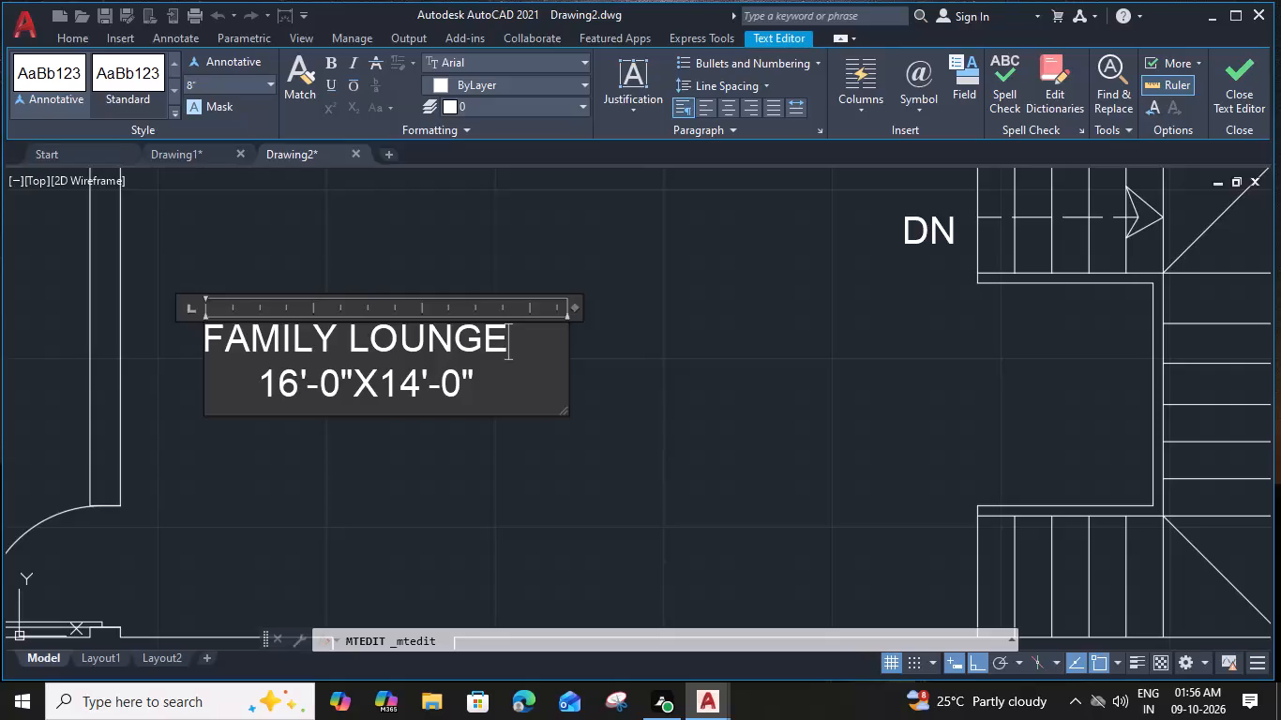
pyautogui.moveTo(391, 402); pyautogui.dragTo(406, 395)
pyautogui.press('2')
pyautogui.click(442, 473)
# Measure the family lounge's clear width and depth between the surrounding walls.
pyautogui.scroll(-2, 428, 529)
pyautogui.moveTo(561, 522); pyautogui.dragTo(561, 521, button='middle')
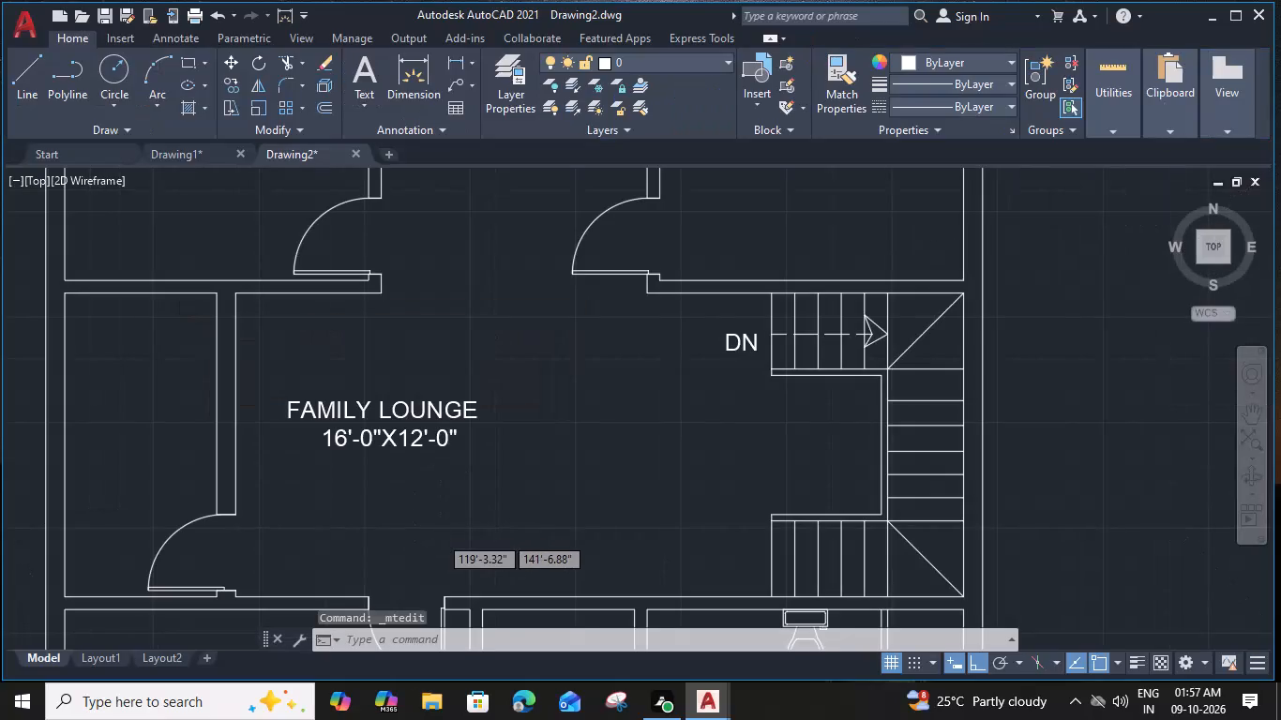
pyautogui.moveTo(561, 521); pyautogui.dragTo(549, 457, button='middle')
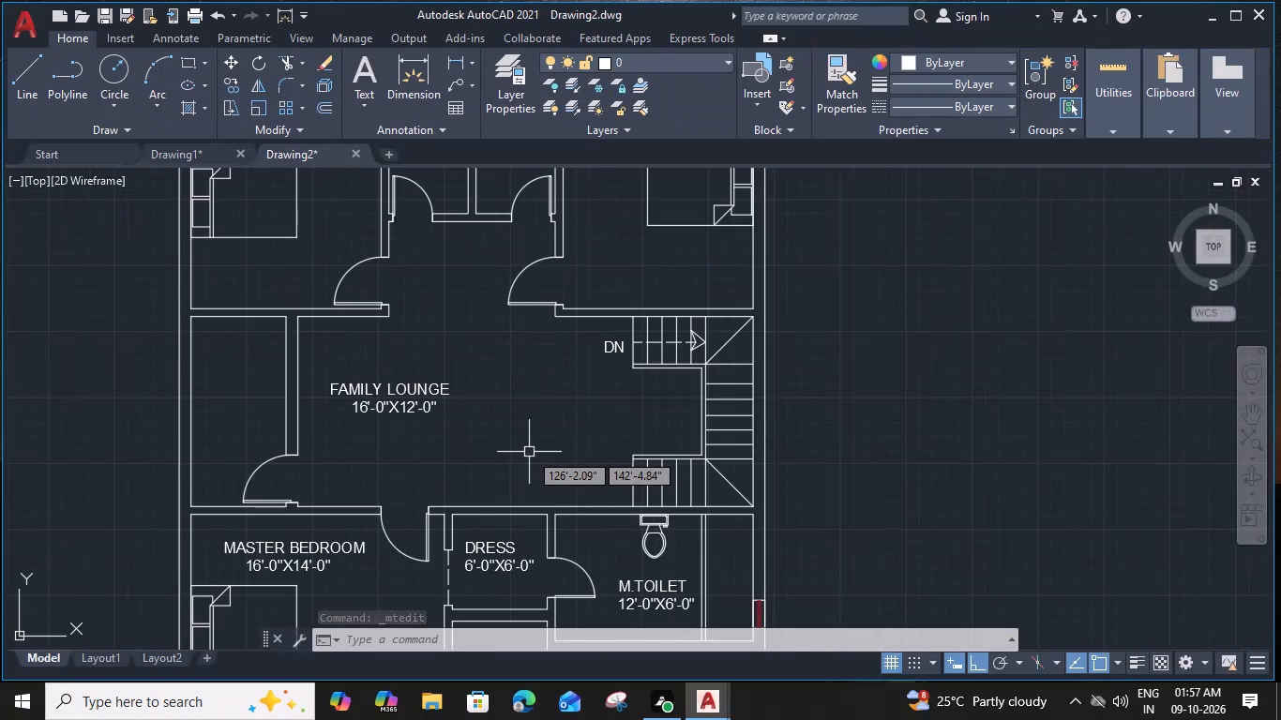
pyautogui.write('MEA')
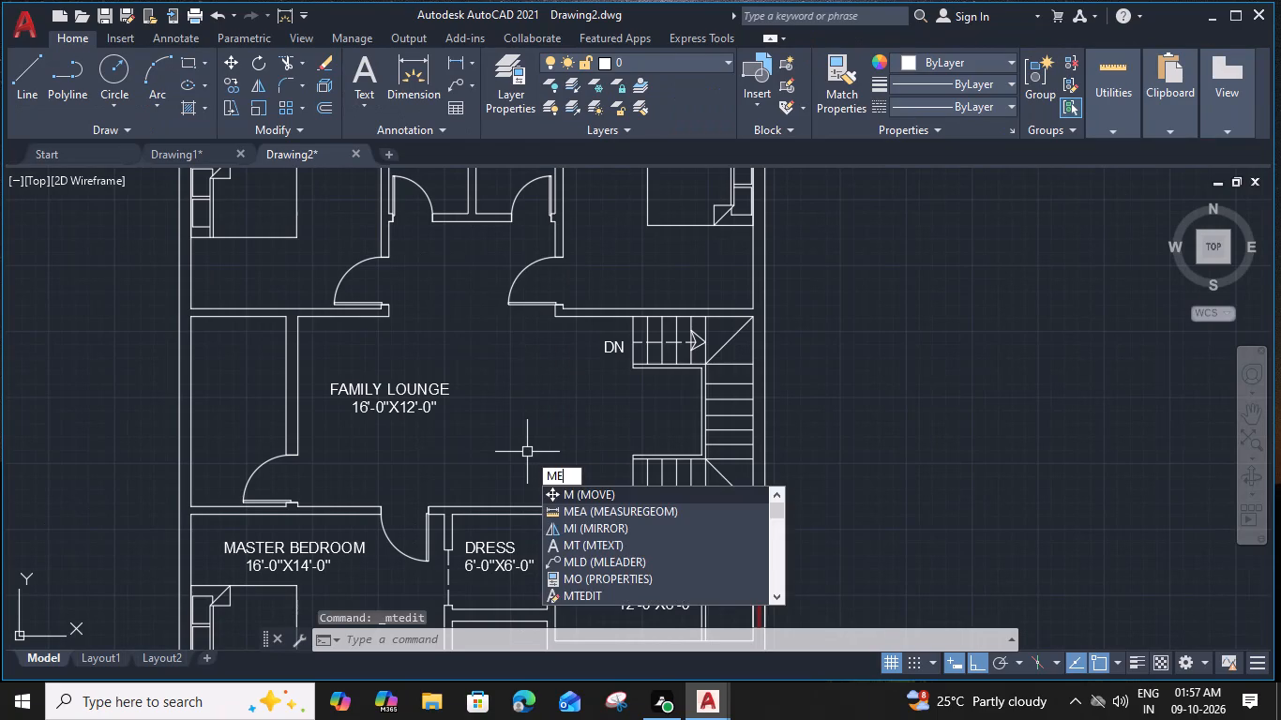
pyautogui.press('space')
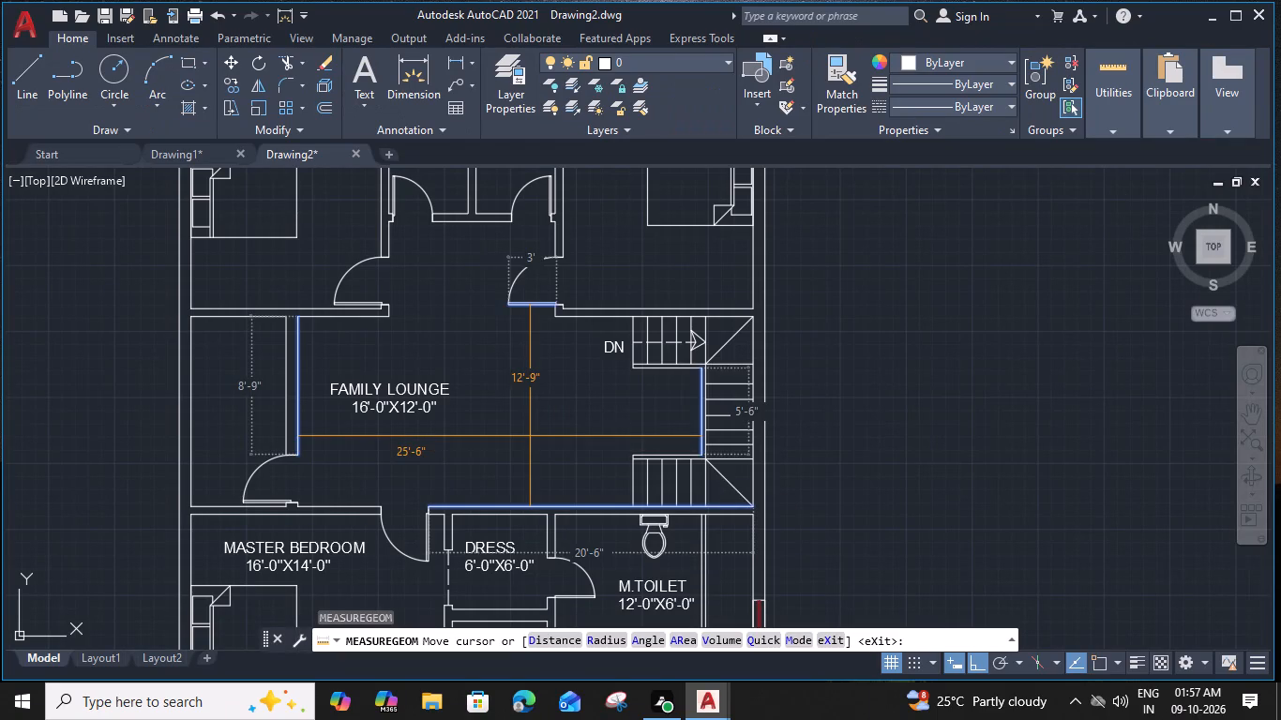
pyautogui.press('Escape')
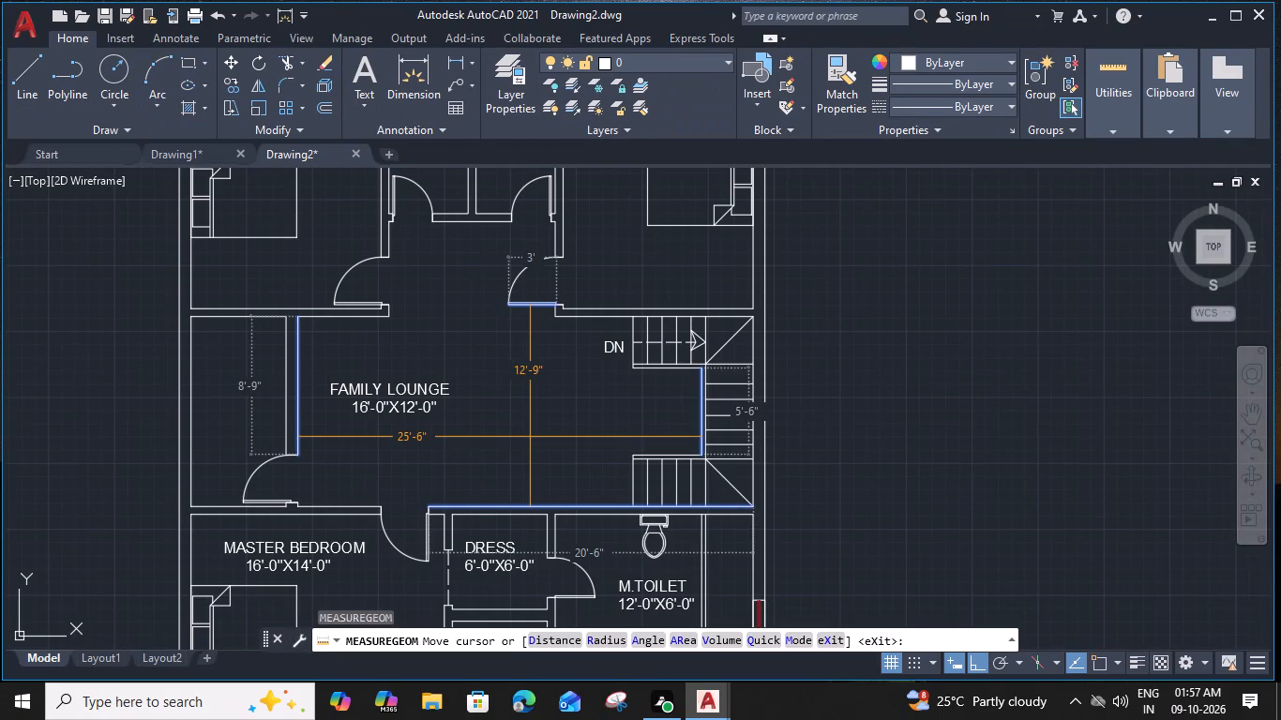
# Copy the FAMILY LOUNGE label west into the small room beside the lounge.
pyautogui.moveTo(279, 424); pyautogui.dragTo(346, 419, button='middle')
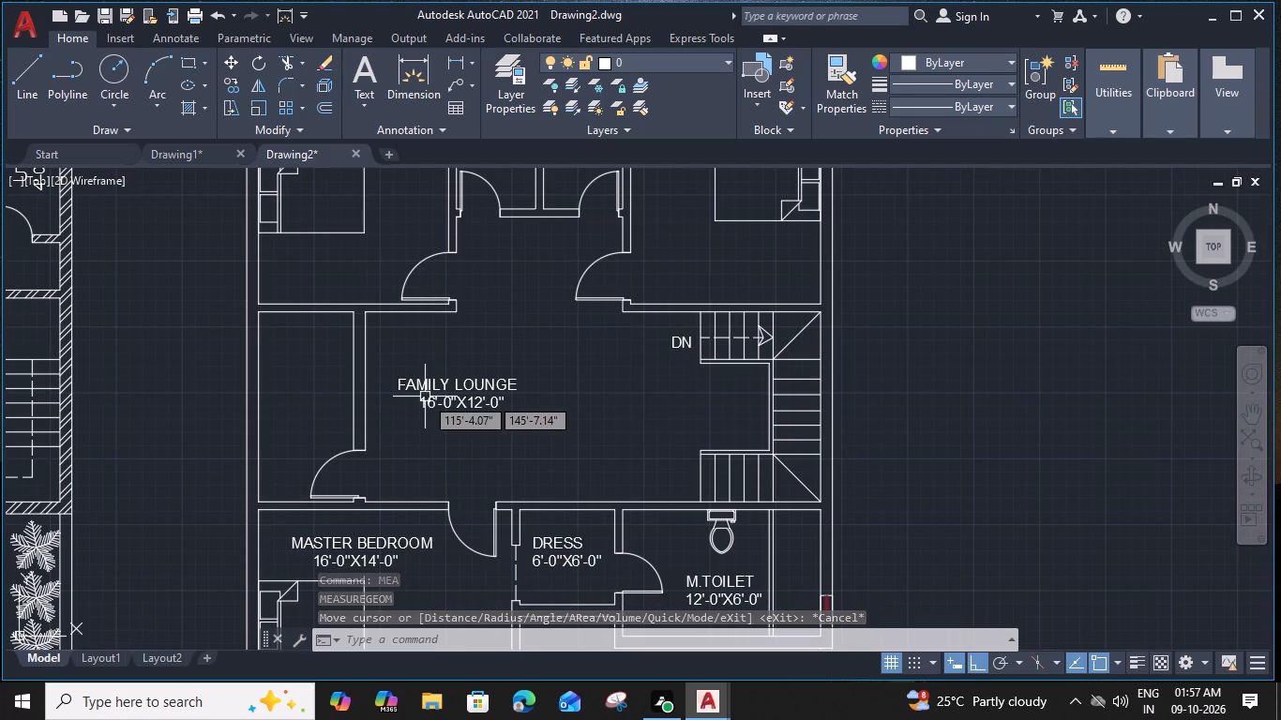
pyautogui.click(407, 381)
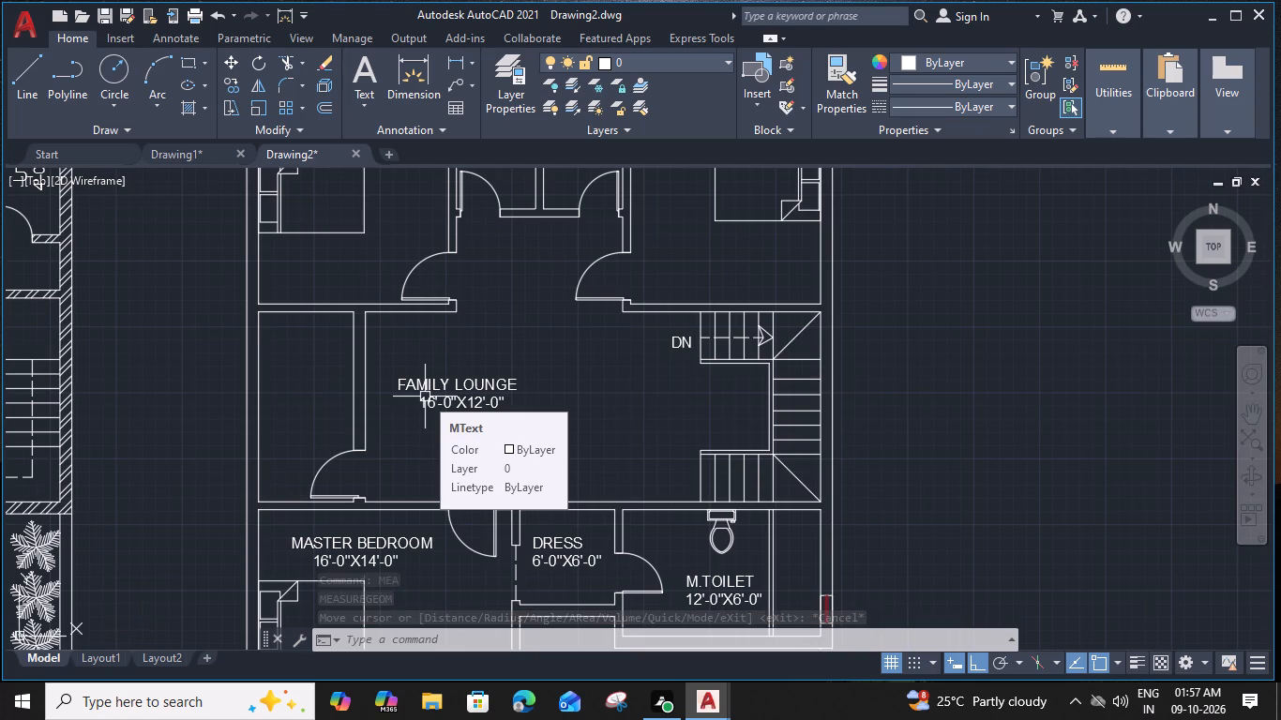
pyautogui.write('CO')
pyautogui.press('space')
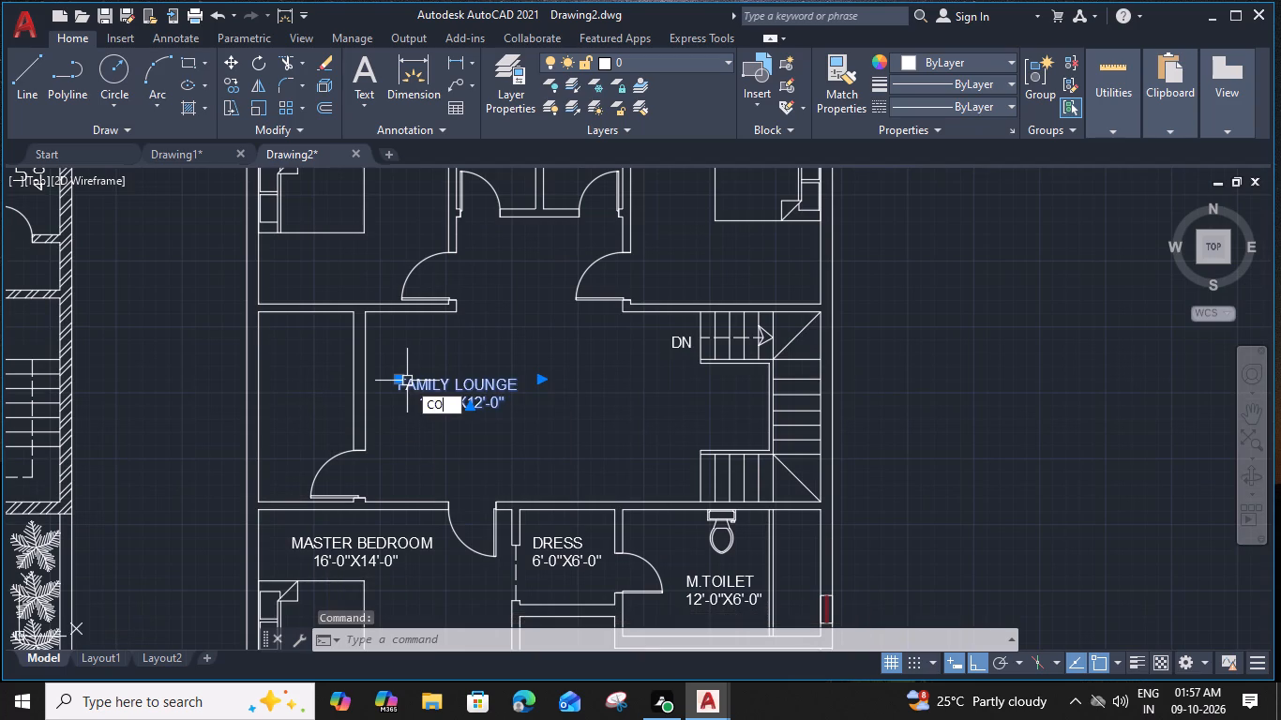
pyautogui.click(397, 377)
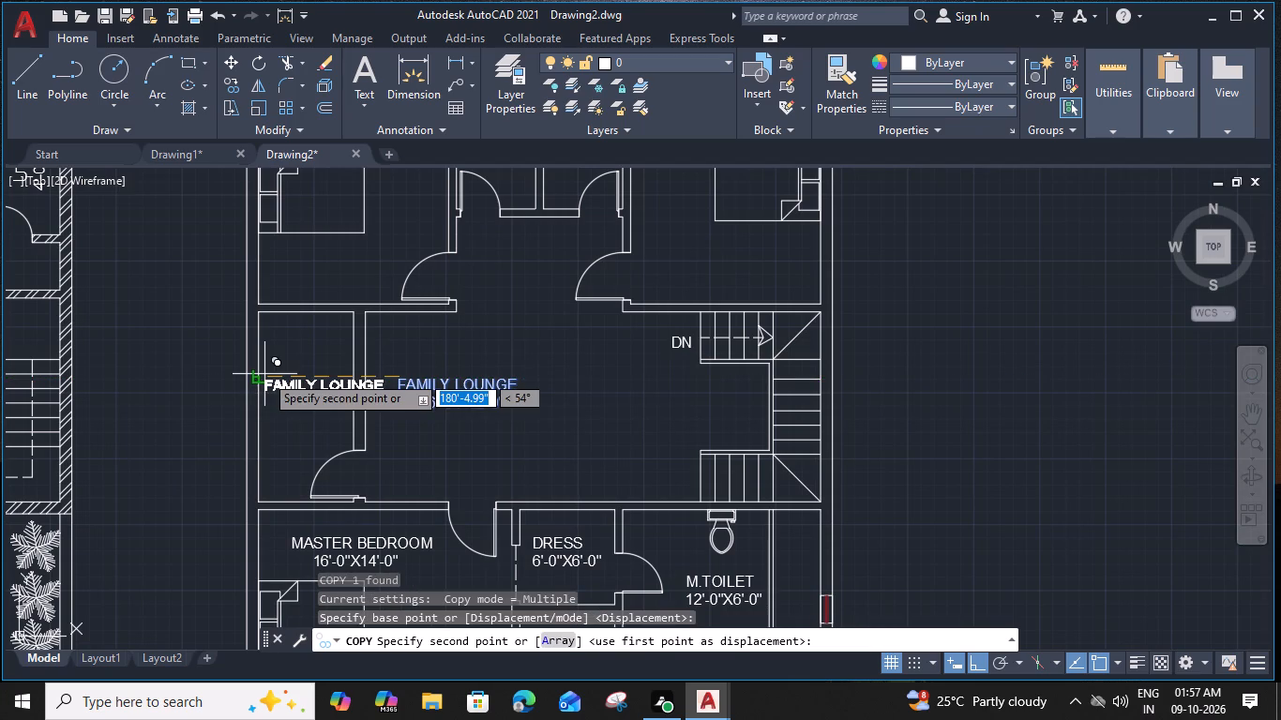
pyautogui.click(257, 372)
pyautogui.press('Escape')
pyautogui.press('Escape')
# Change the copied label's text to BALCONY with the size 6'-0"X12'-0" and narrow its text frame.
pyautogui.doubleClick(275, 384)
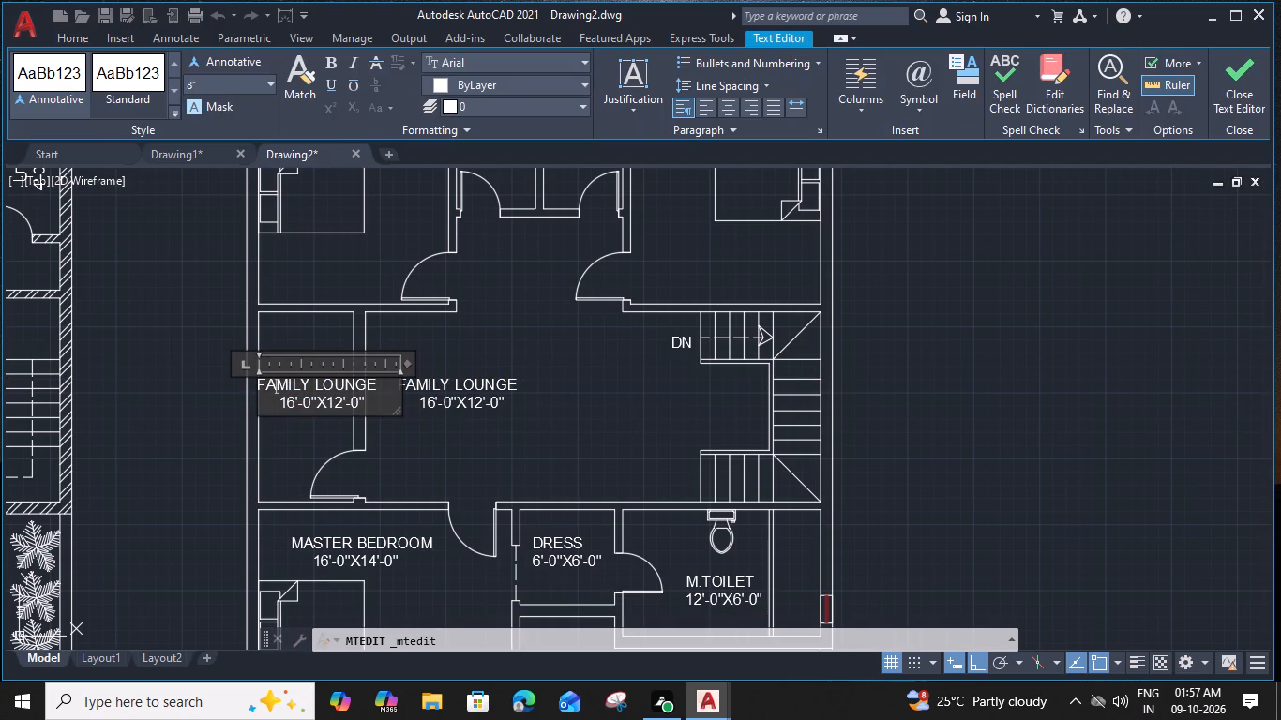
pyautogui.moveTo(375, 389); pyautogui.dragTo(263, 394)
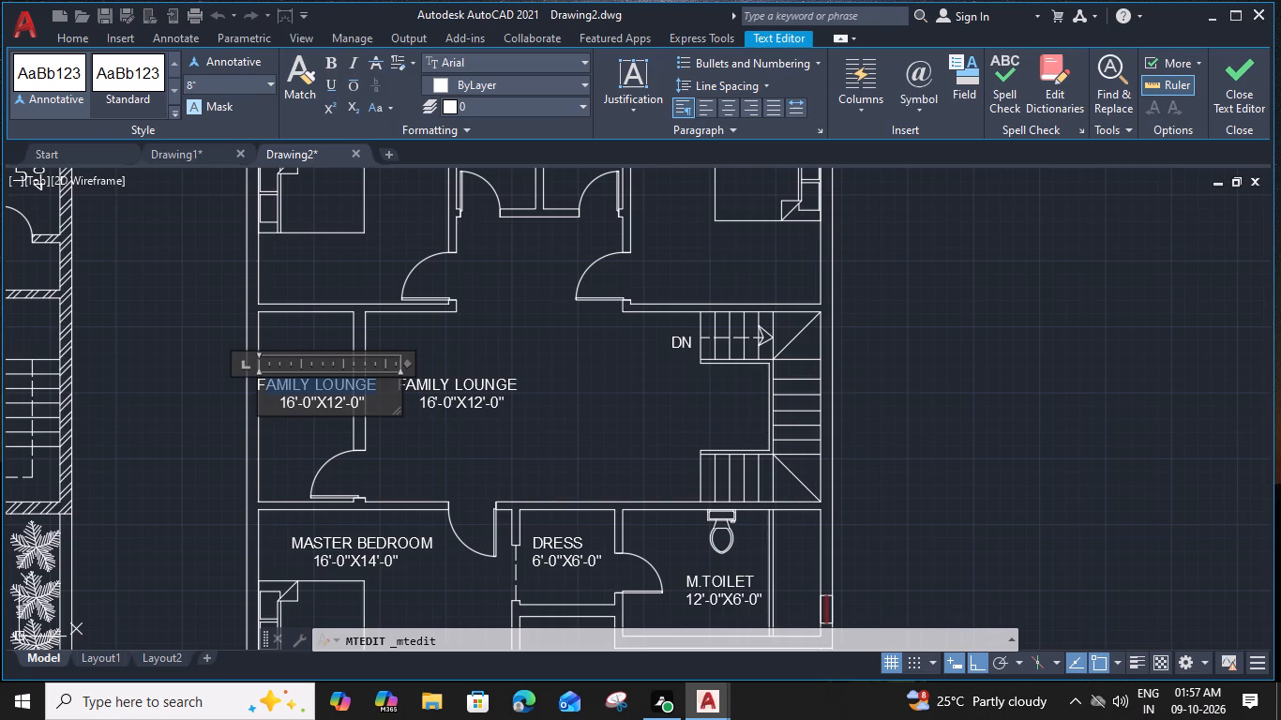
pyautogui.scroll(2, 279, 383)
pyautogui.click(535, 385)
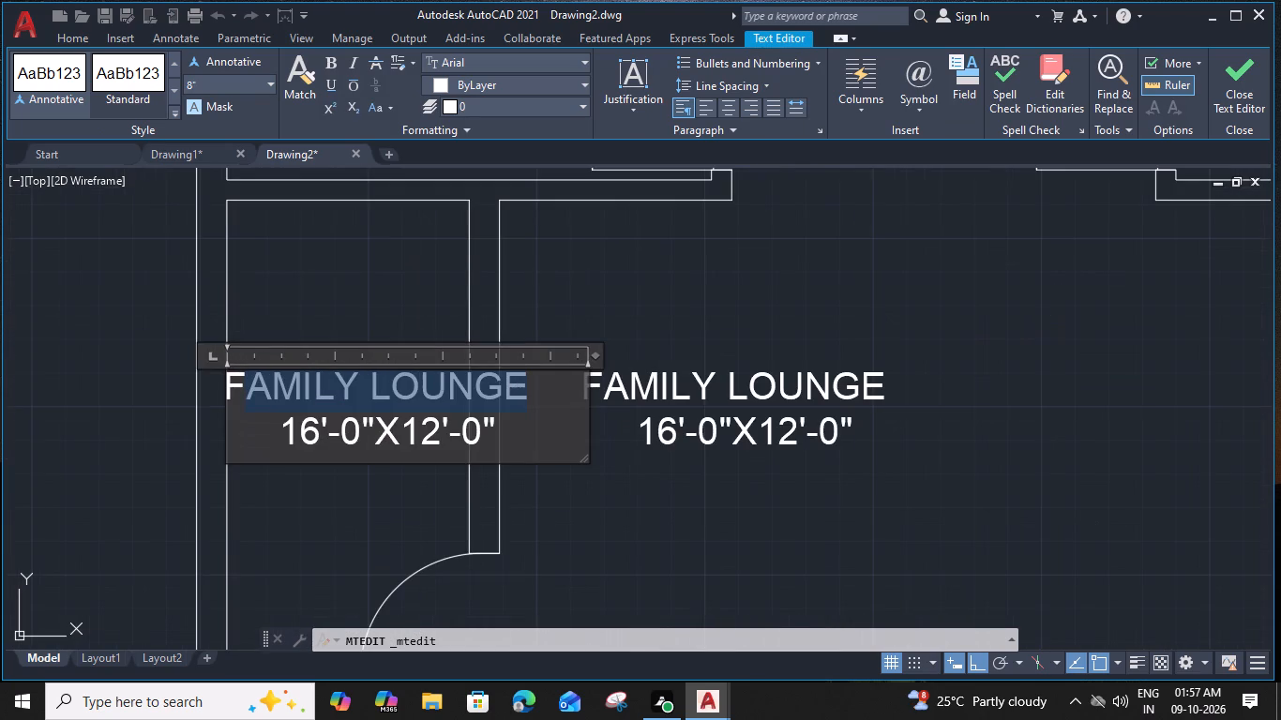
pyautogui.moveTo(528, 383); pyautogui.dragTo(198, 398)
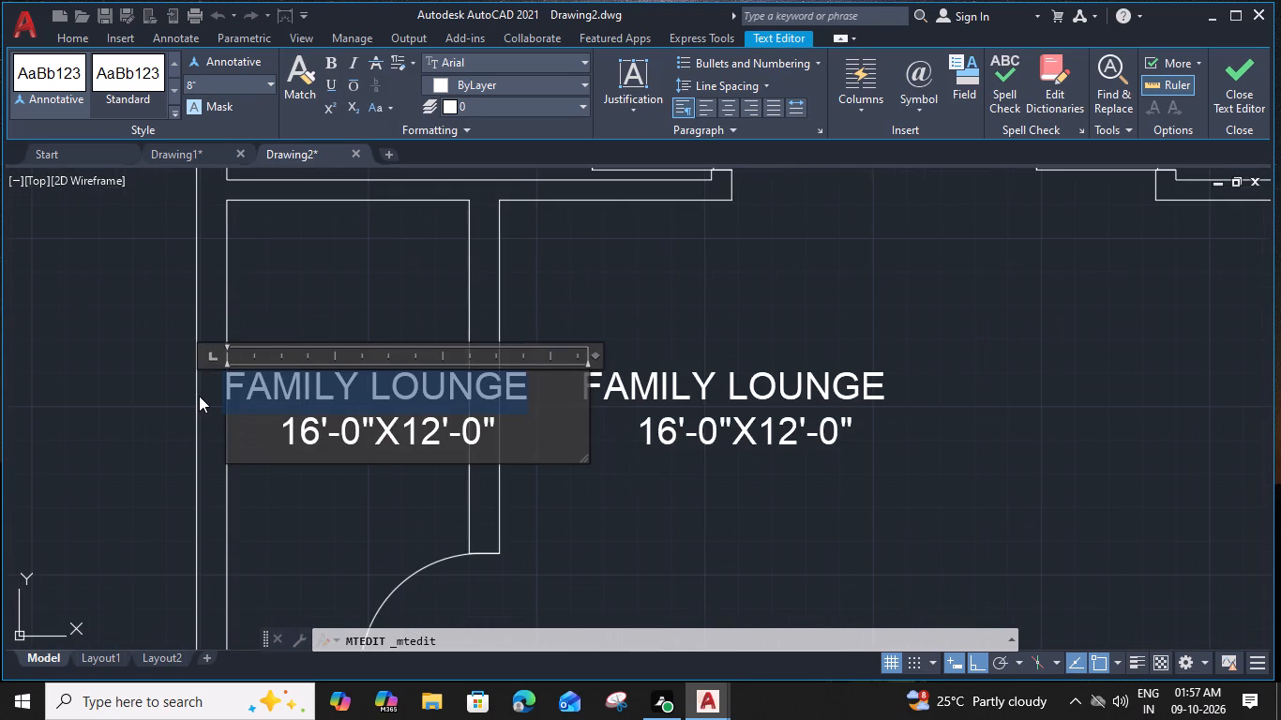
pyautogui.write('BALCONY')
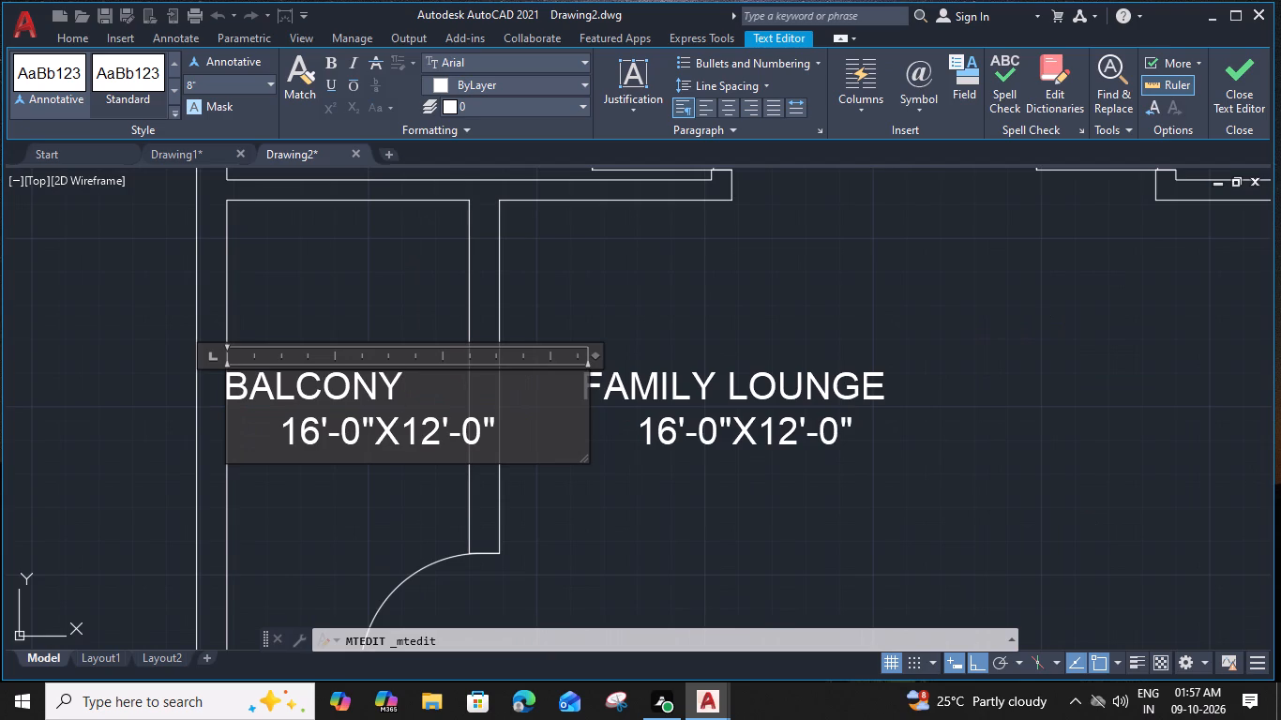
pyautogui.click(299, 431)
pyautogui.press('BackSpace')
pyautogui.press('BackSpace')
pyautogui.press('BackSpace')
pyautogui.press('BackSpace')
pyautogui.press('BackSpace')
pyautogui.press('BackSpace')
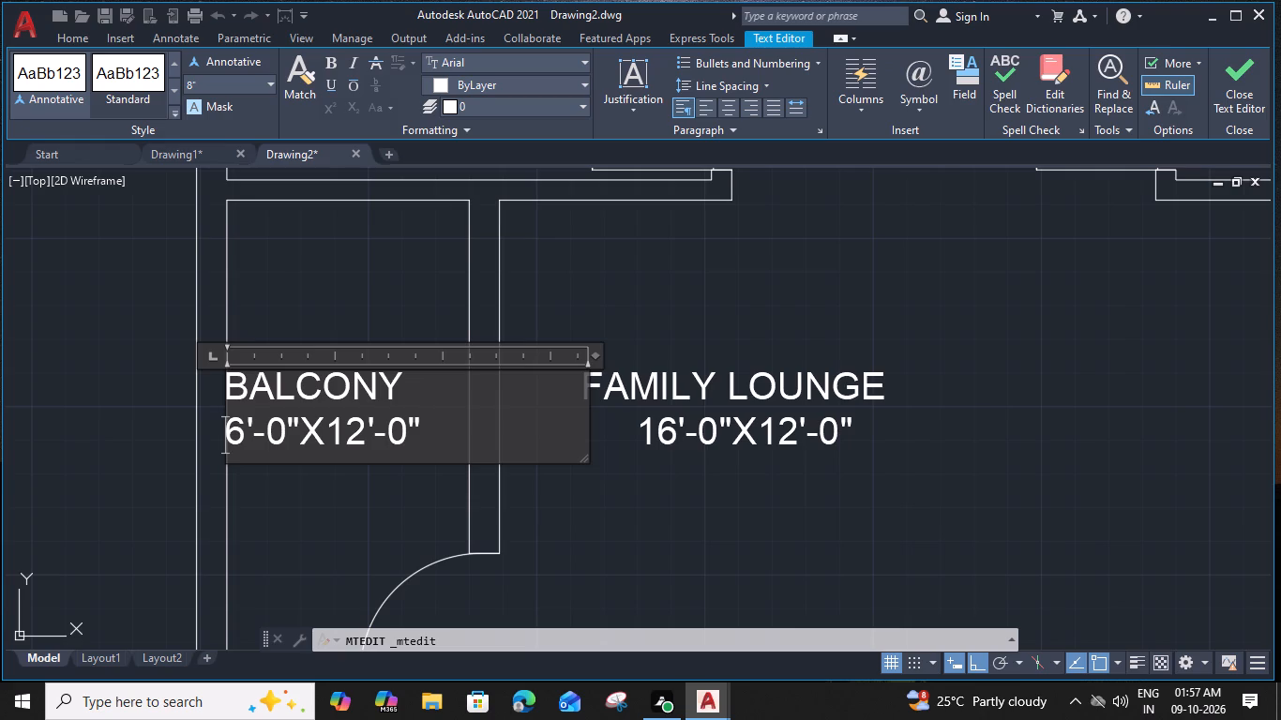
pyautogui.moveTo(595, 354); pyautogui.dragTo(435, 365)
pyautogui.click(370, 496)
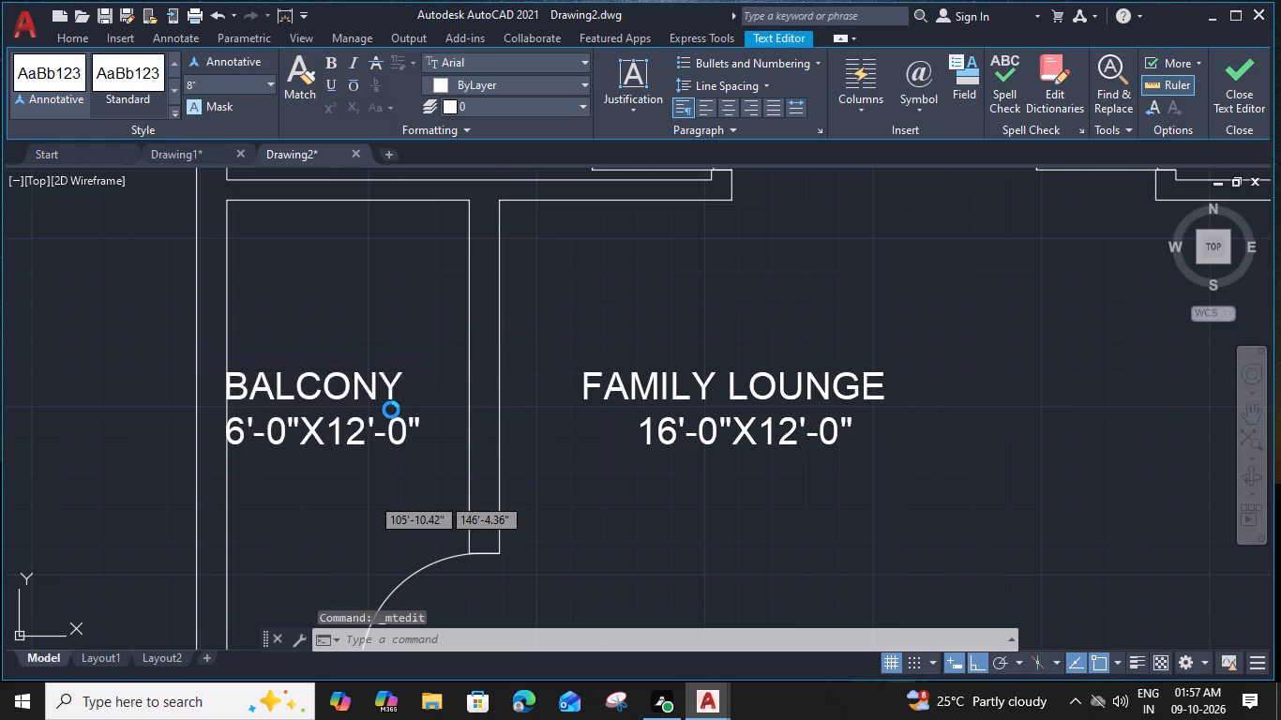
# Move the BALCONY label slightly east so it sits clear of the small room's west wall line.
pyautogui.click(403, 429)
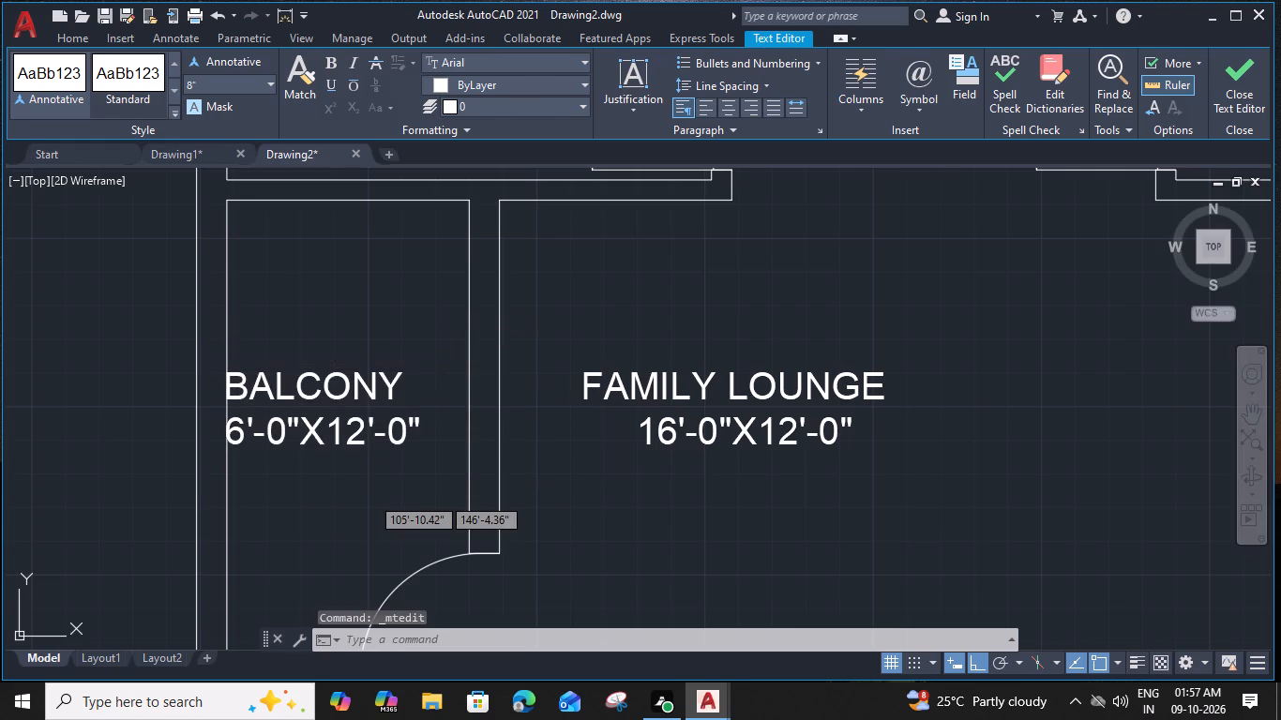
pyautogui.write('M')
pyautogui.press('space')
pyautogui.click(403, 429)
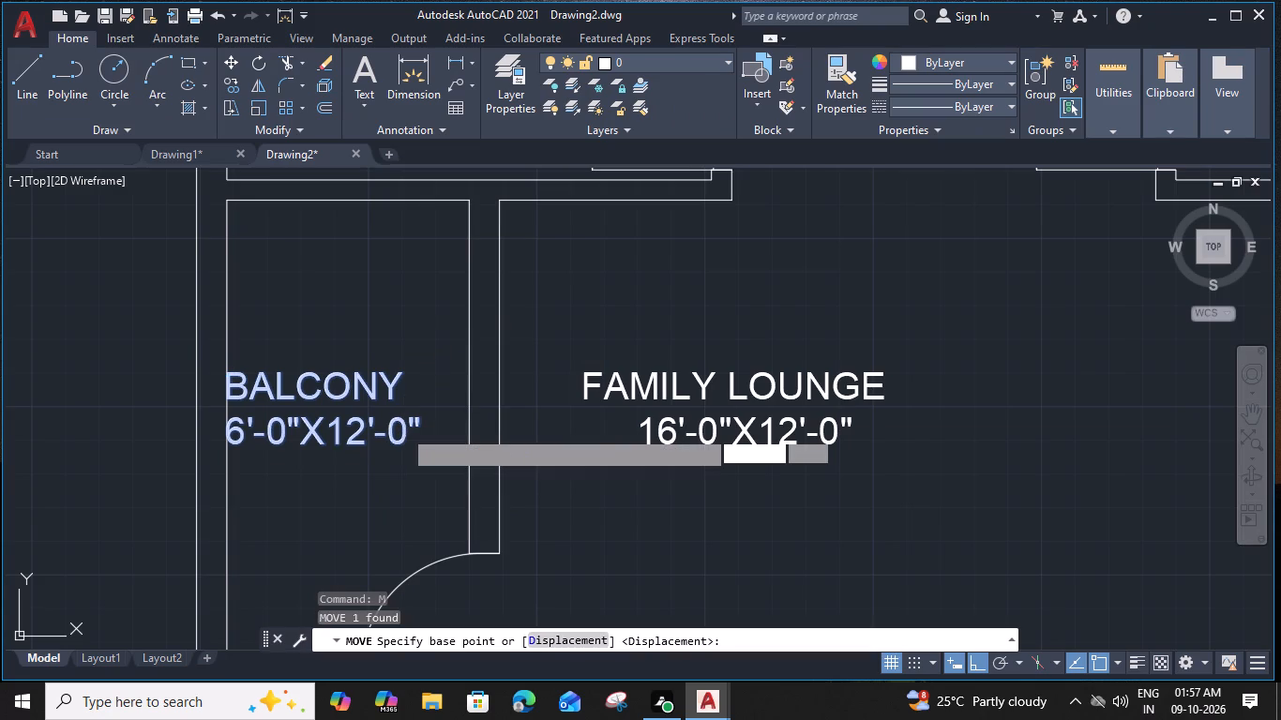
pyautogui.click(430, 428)
# Extend the balcony's south and north wall lines west to the outer wall line.
pyautogui.scroll(-2, 434, 425)
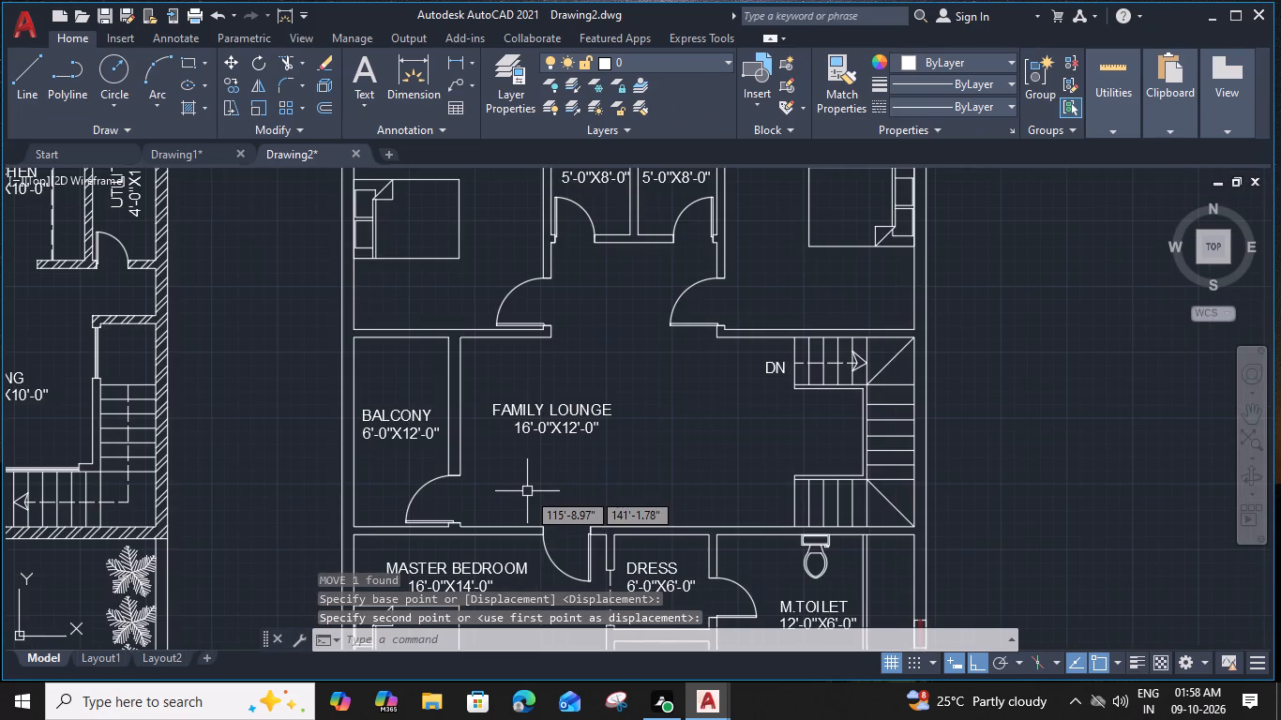
pyautogui.moveTo(529, 465); pyautogui.dragTo(551, 423, button='middle')
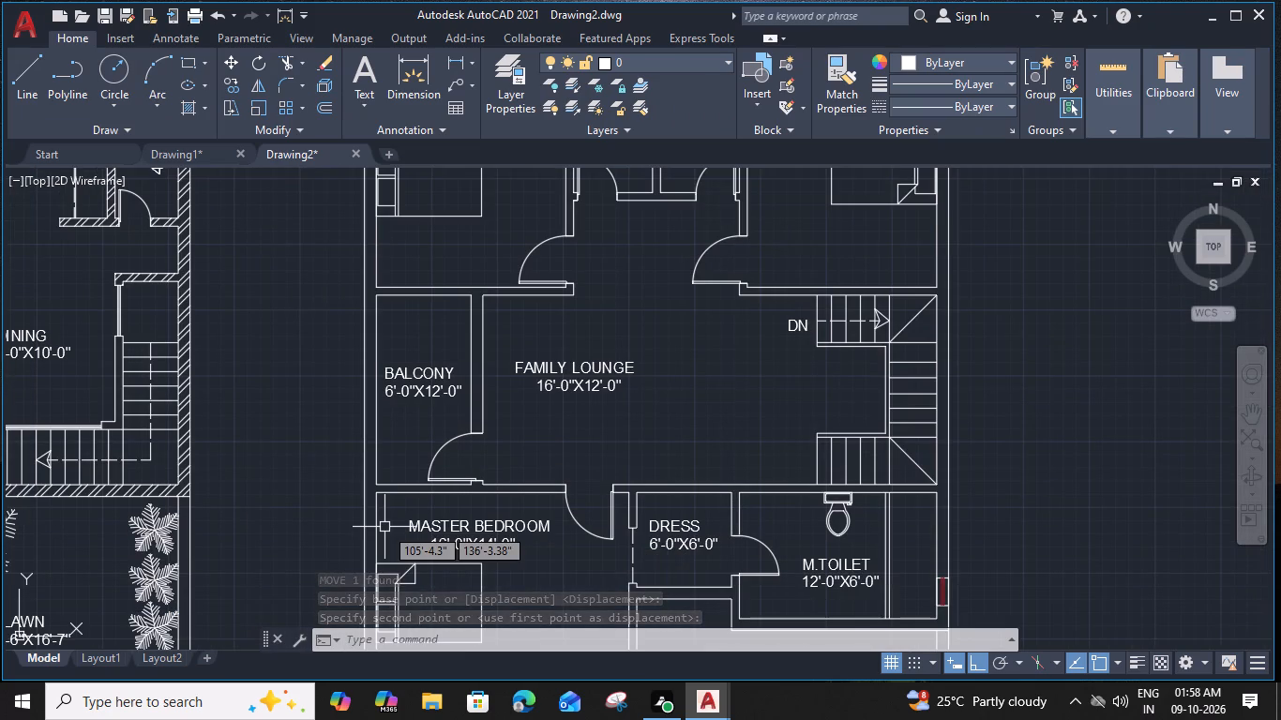
pyautogui.write('EX')
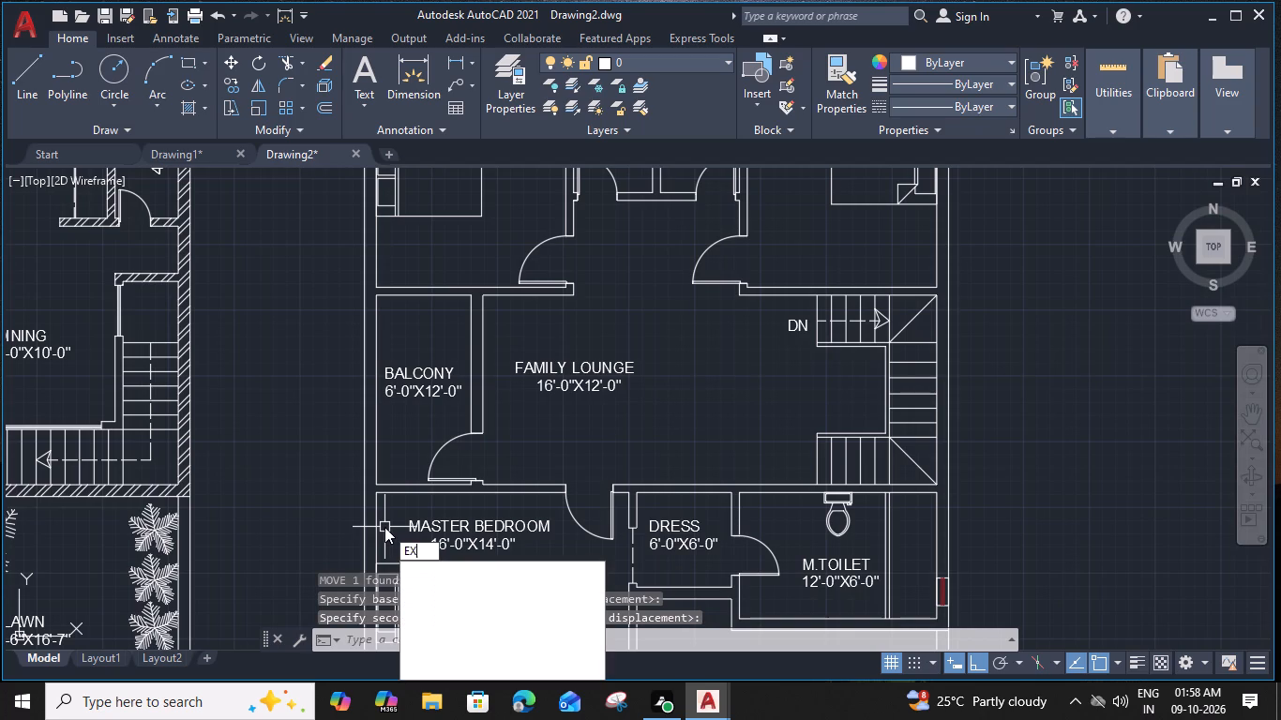
pyautogui.press('space')
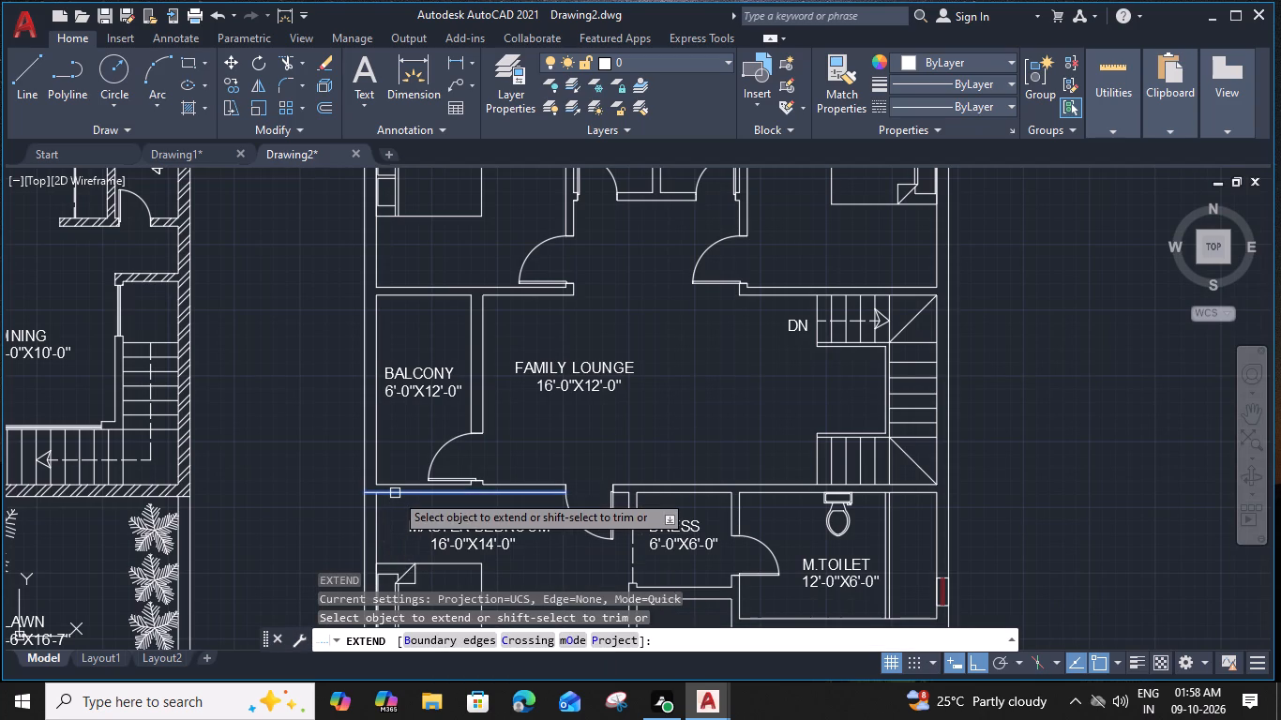
pyautogui.click(395, 484)
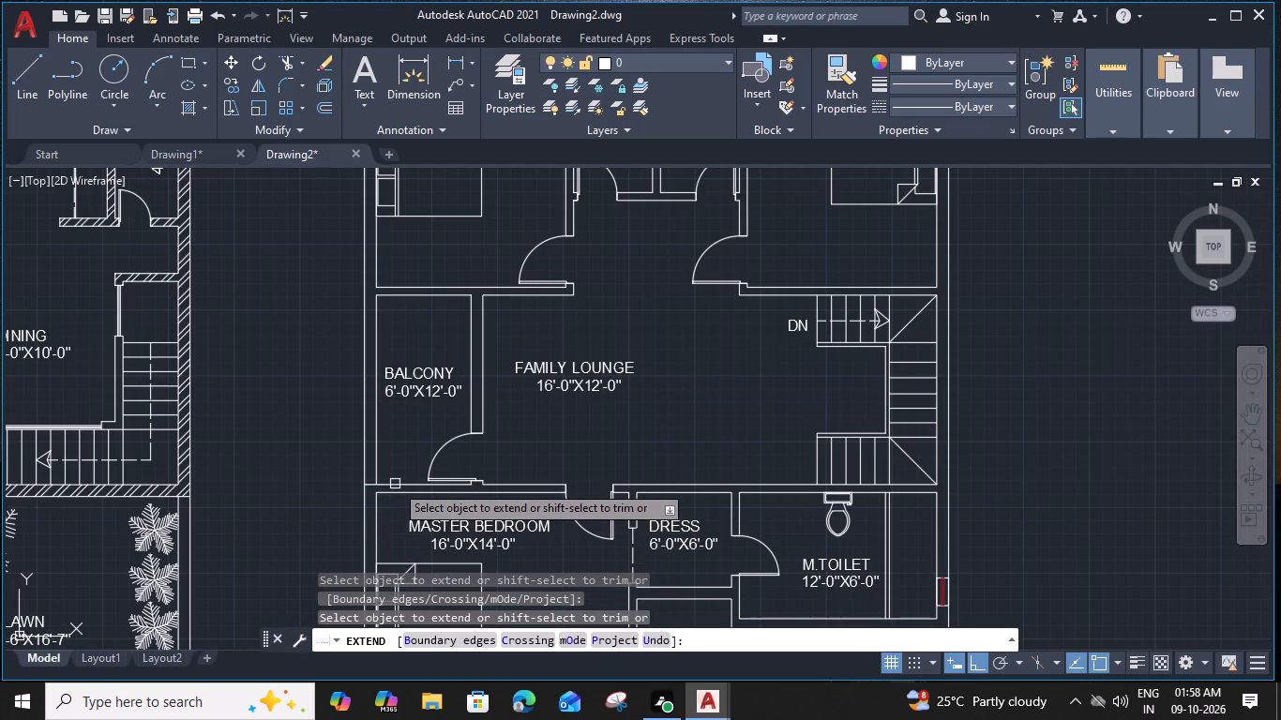
pyautogui.click(402, 295)
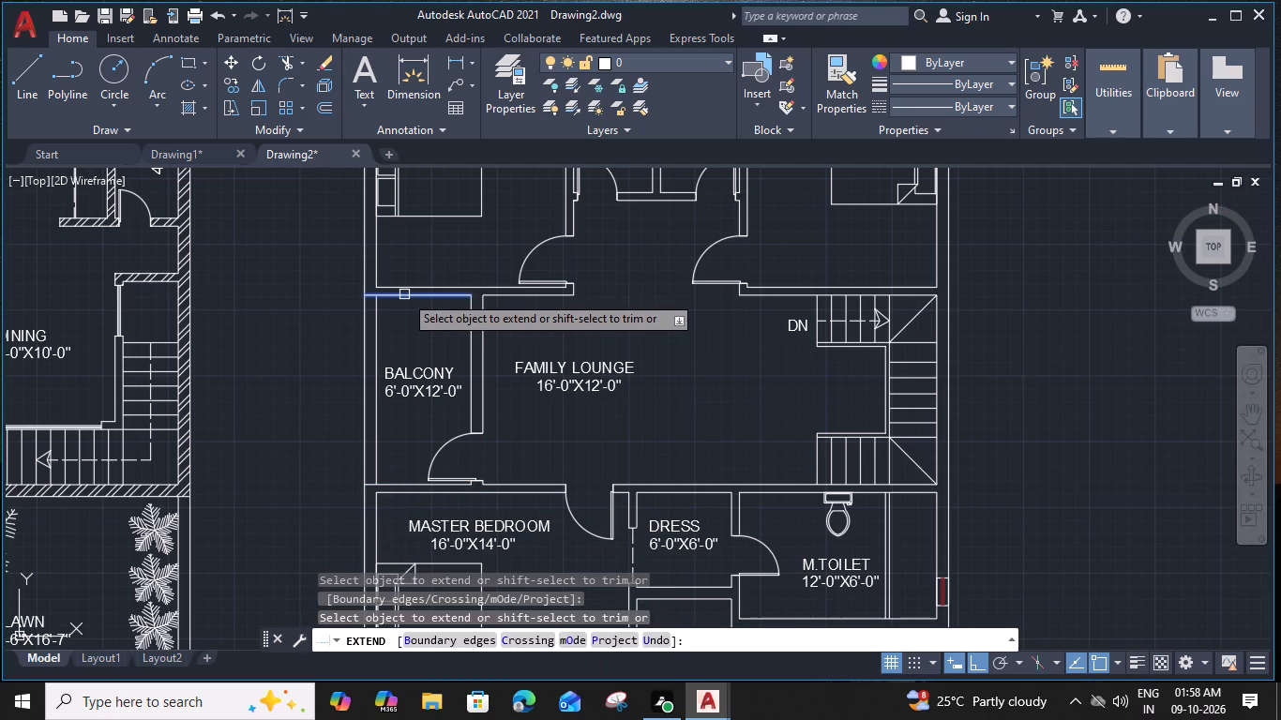
pyautogui.press('Escape')
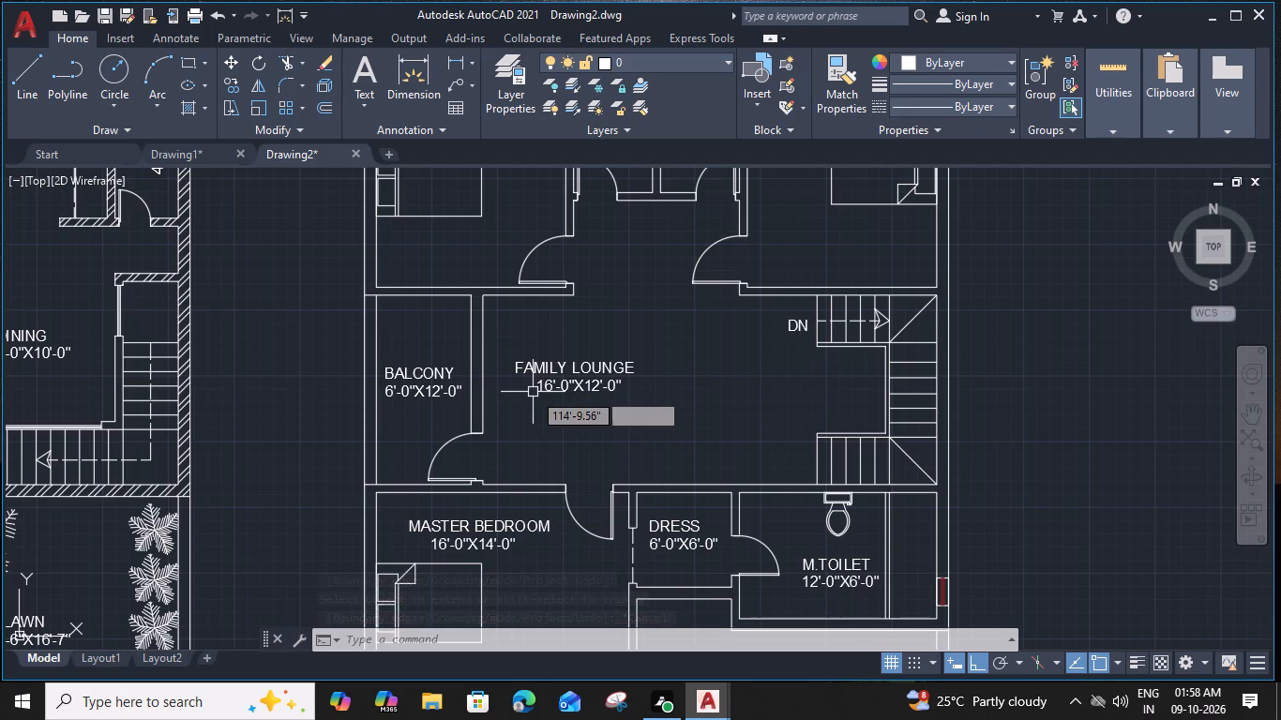
# Examine the second floor plan's rooms, labels, doors and windows for anything still missing.
pyautogui.moveTo(546, 417); pyautogui.dragTo(464, 372, button='middle')
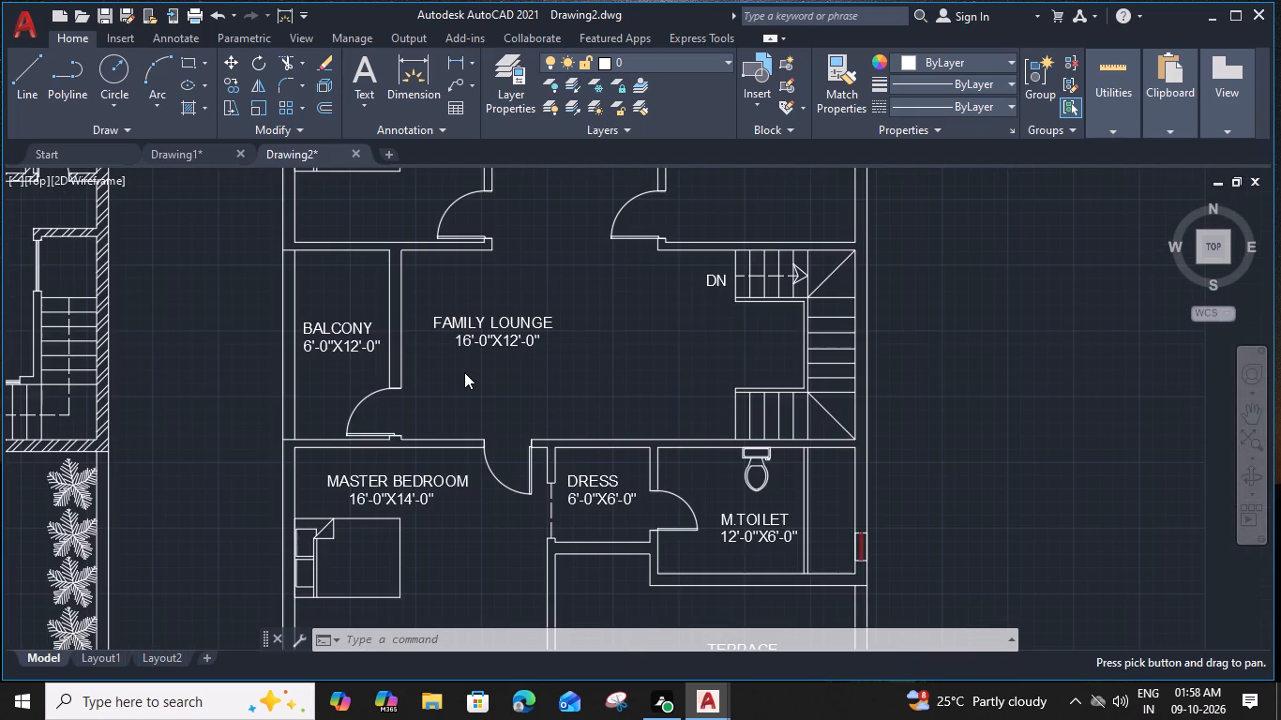
pyautogui.scroll(-1, 841, 479)
pyautogui.moveTo(746, 500); pyautogui.dragTo(461, 719, button='middle')
pyautogui.moveTo(461, 719); pyautogui.dragTo(708, 424, button='middle')
pyautogui.moveTo(706, 404); pyautogui.dragTo(717, 410, button='middle')
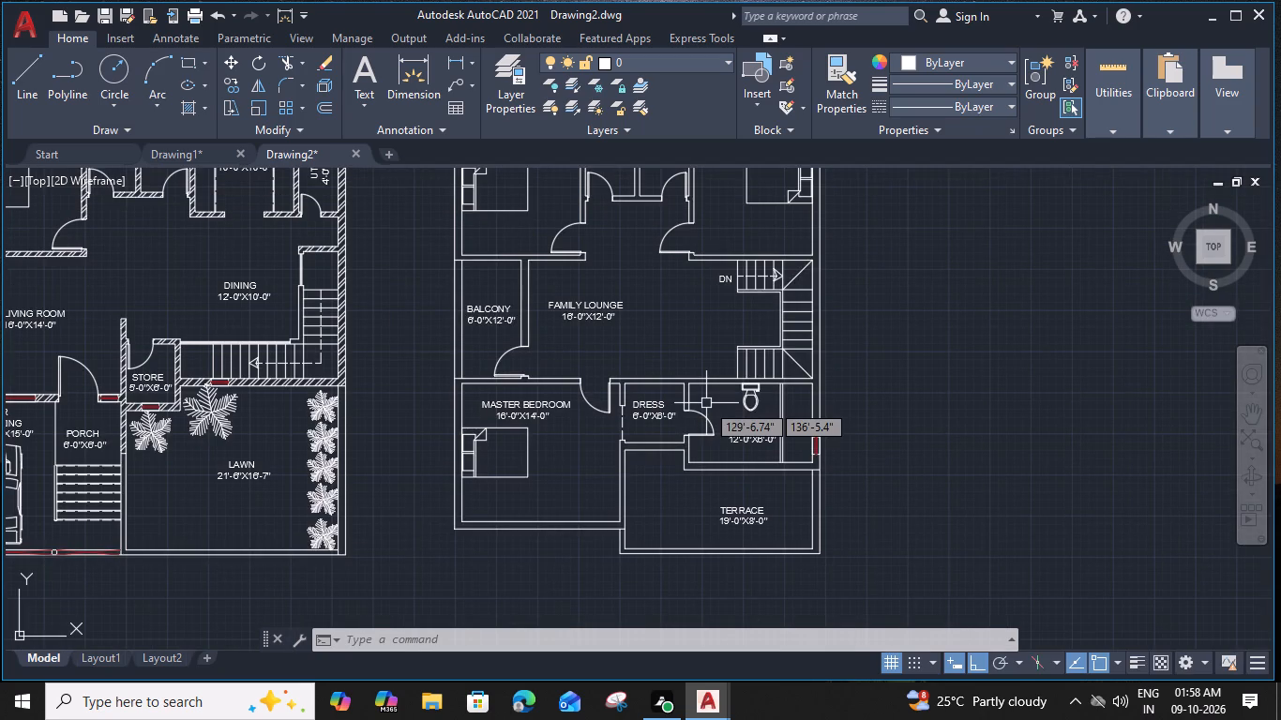
pyautogui.moveTo(648, 357); pyautogui.dragTo(619, 457, button='middle')
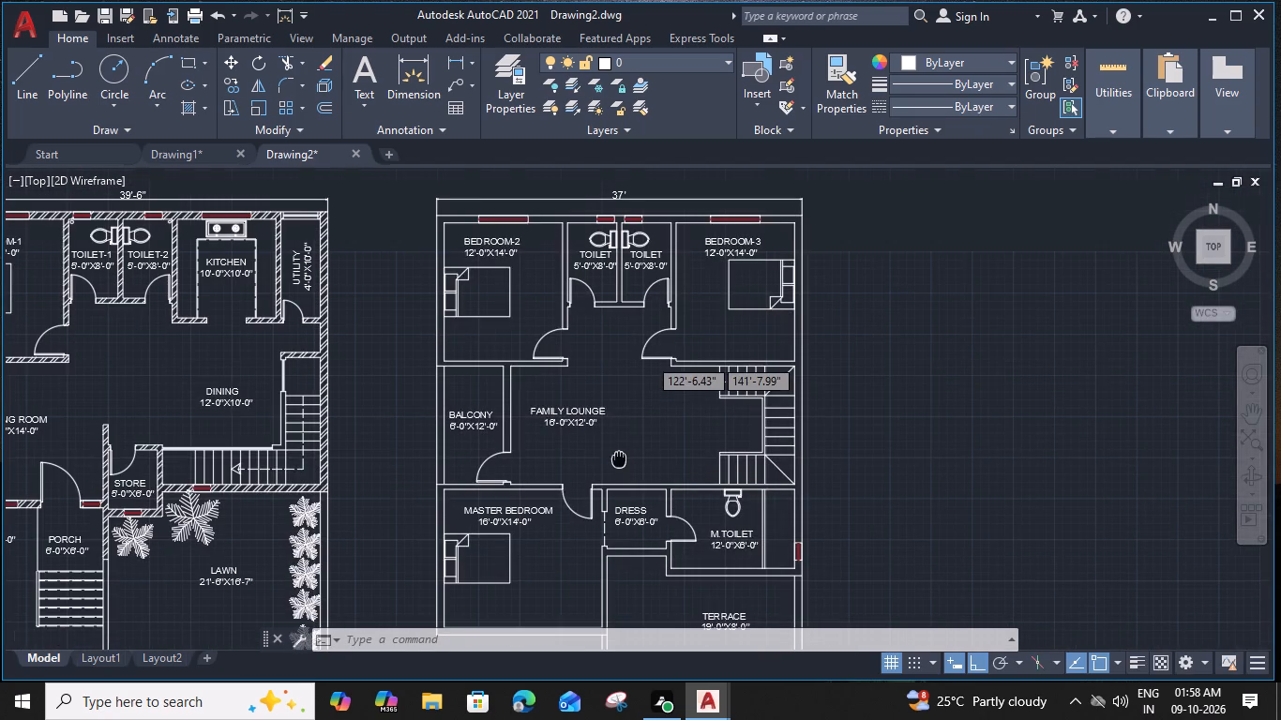
pyautogui.moveTo(718, 433); pyautogui.dragTo(721, 452, button='middle')
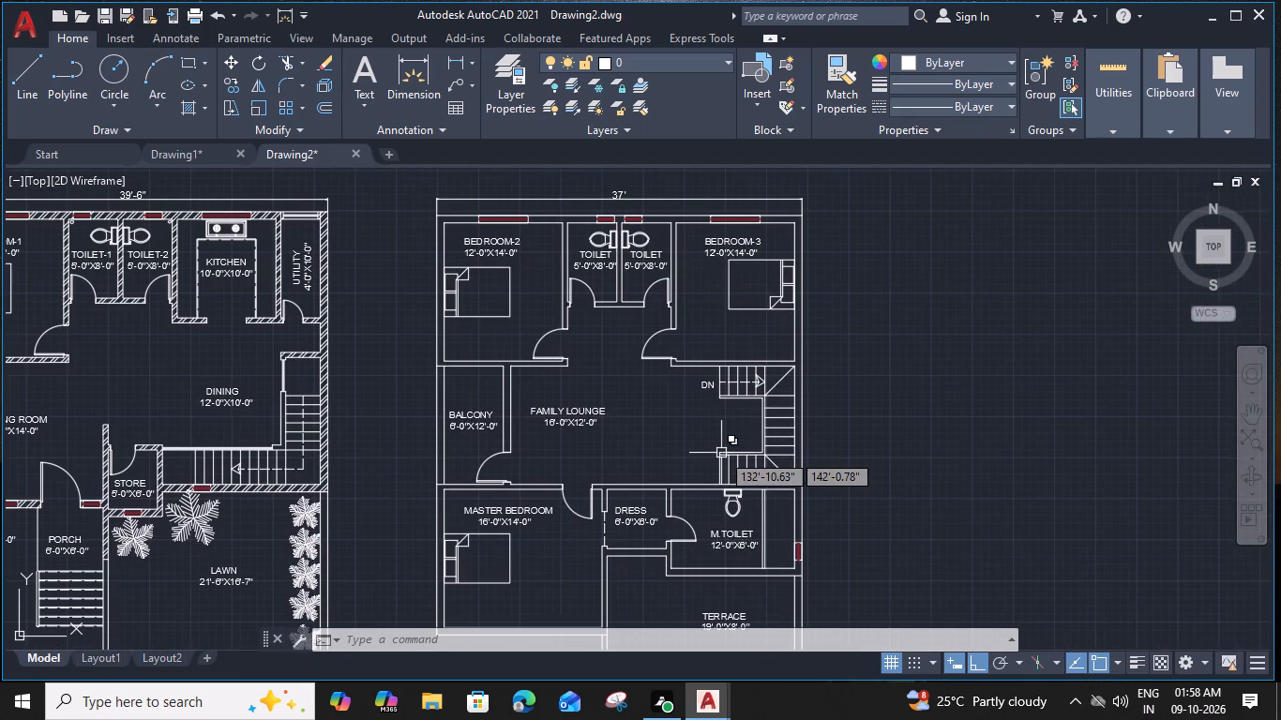
pyautogui.moveTo(721, 452); pyautogui.dragTo(715, 397, button='middle')
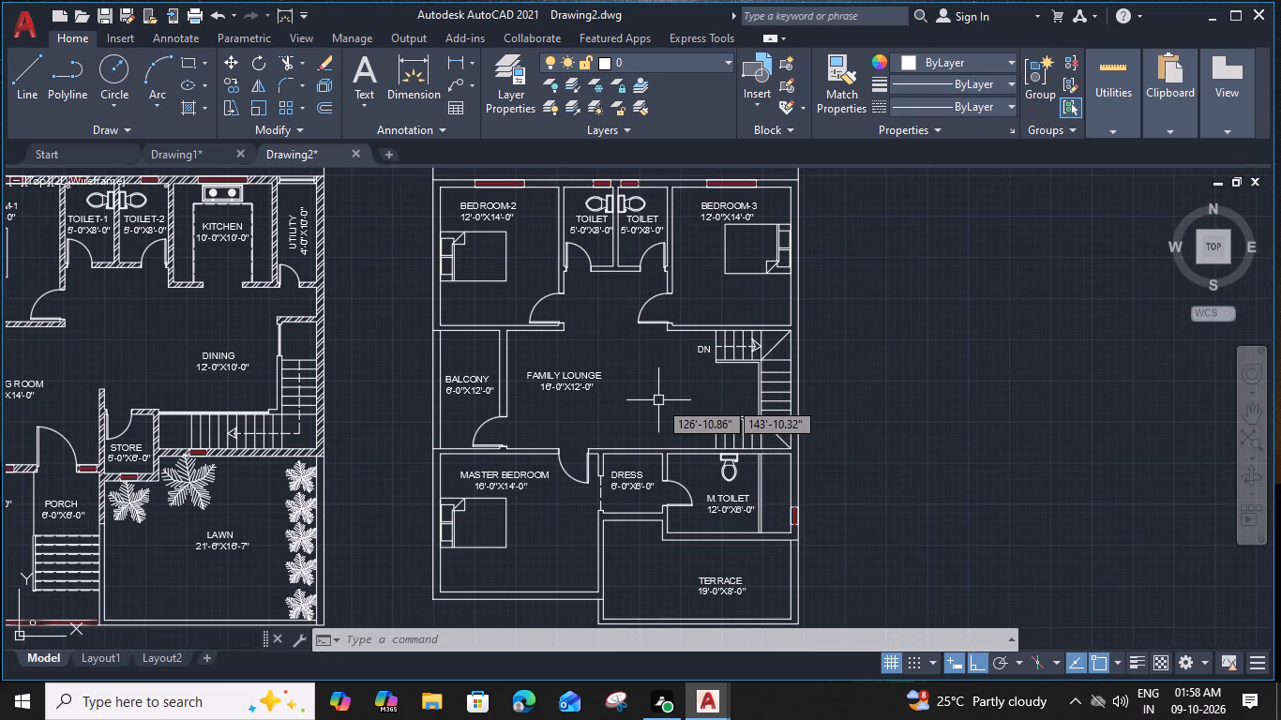
pyautogui.moveTo(658, 400); pyautogui.dragTo(655, 385, button='middle')
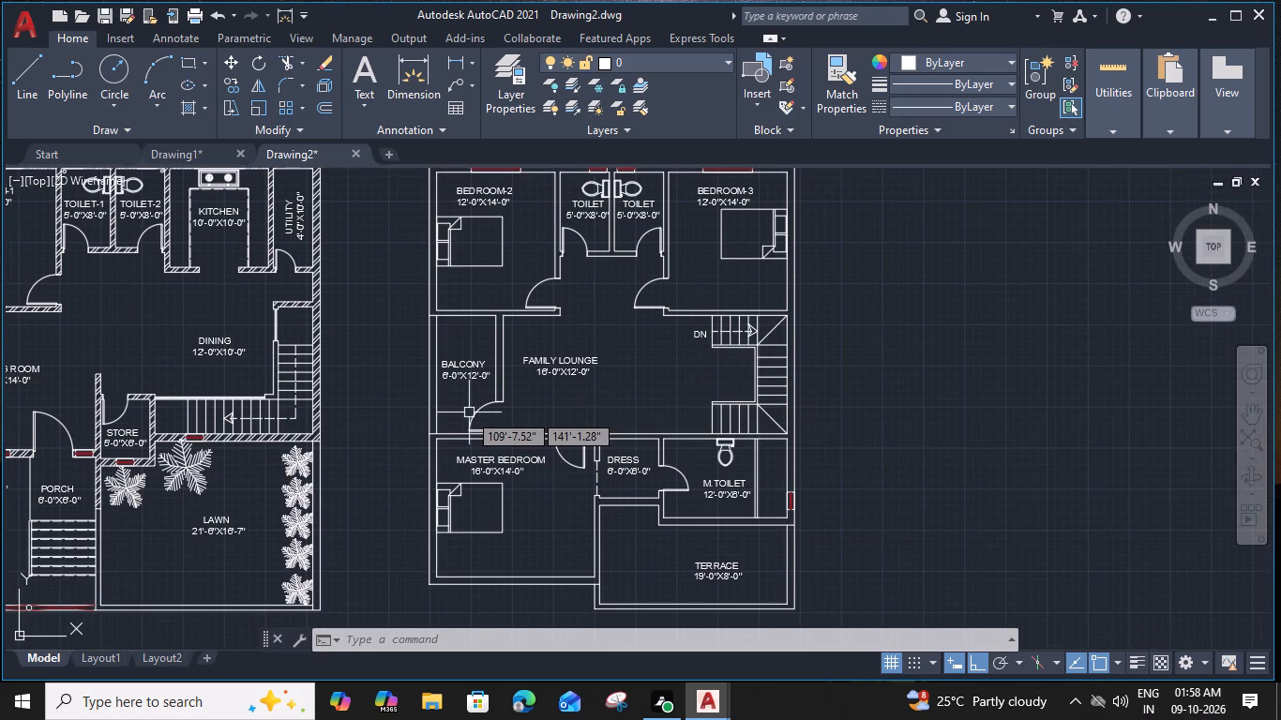
# Copy BEDROOM-1's west window into the wall between the BALCONY and the FAMILY LOUNGE.
pyautogui.moveTo(448, 283); pyautogui.dragTo(656, 344, button='middle')
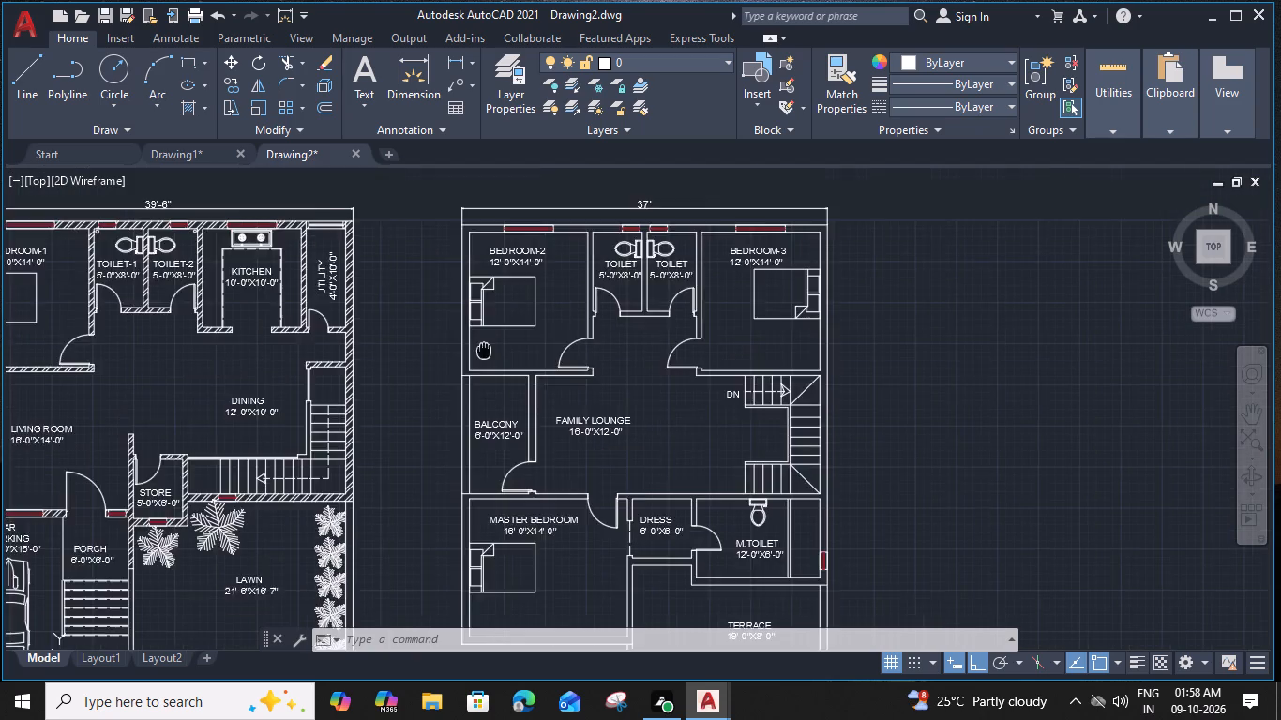
pyautogui.scroll(3, 139, 297)
pyautogui.click(143, 306)
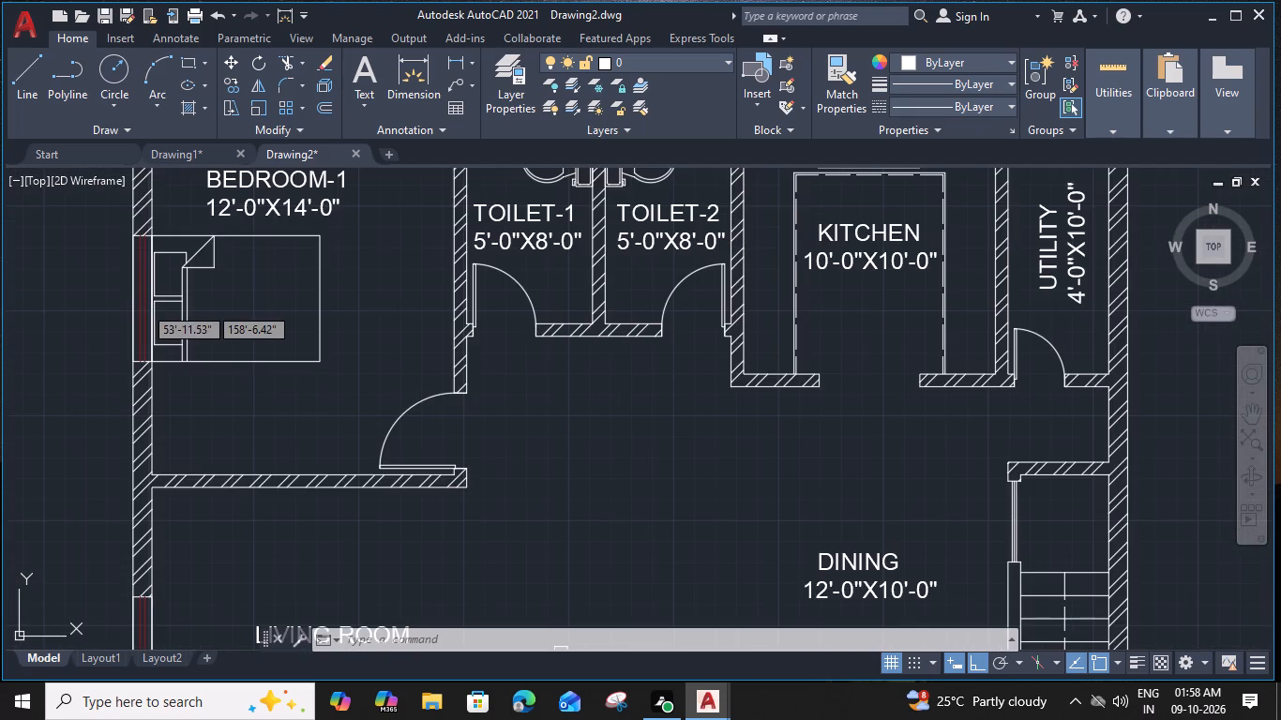
pyautogui.press('c')
pyautogui.write('O')
pyautogui.press('space')
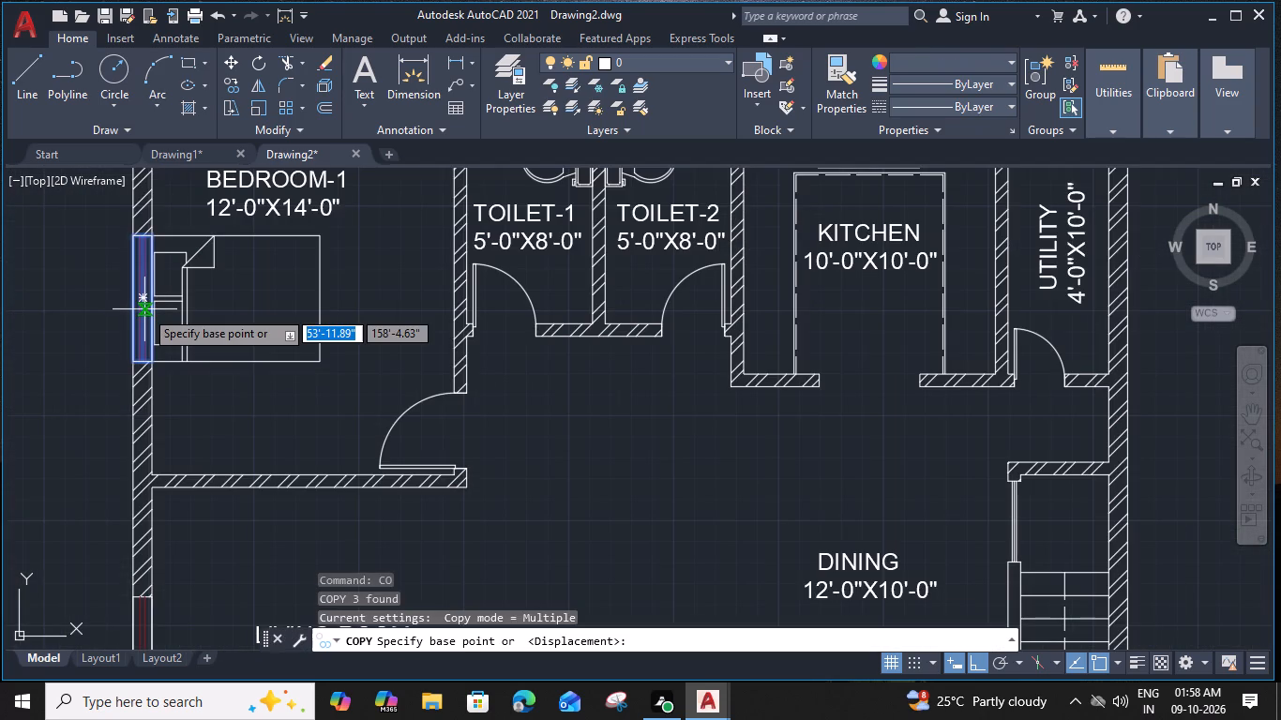
pyautogui.click(133, 293)
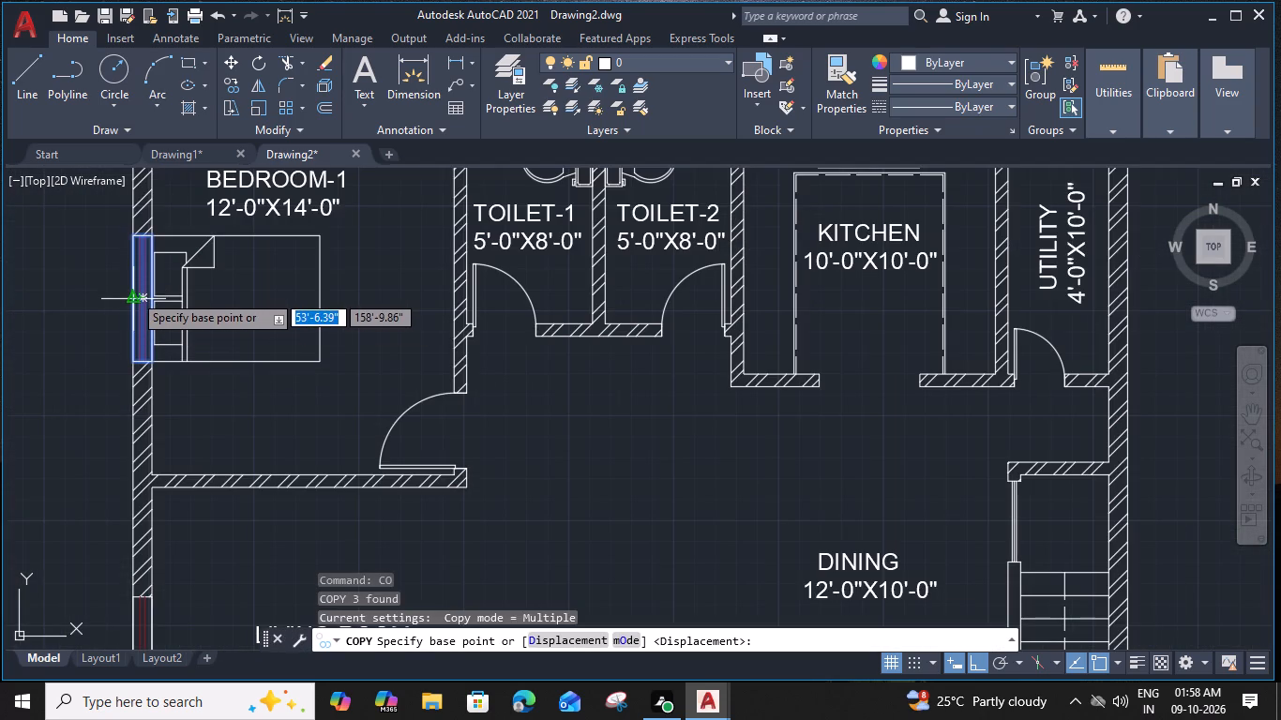
pyautogui.scroll(-3, 133, 293)
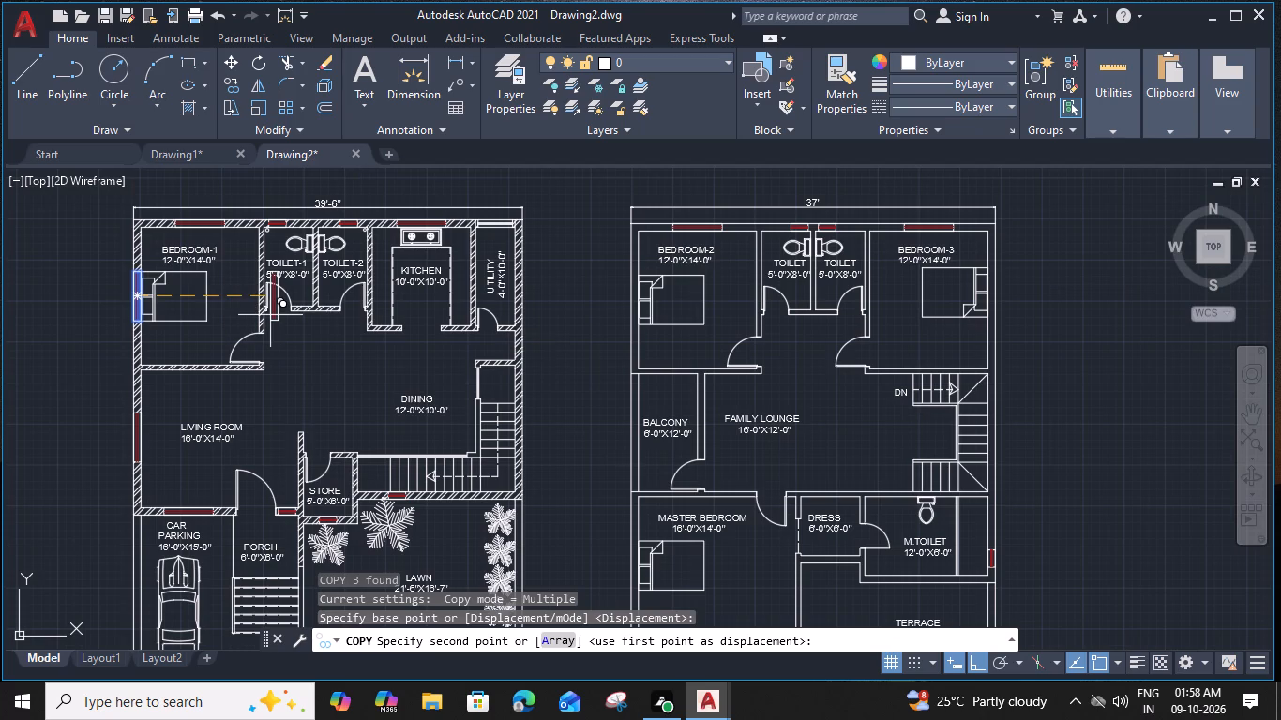
pyautogui.scroll(3, 706, 445)
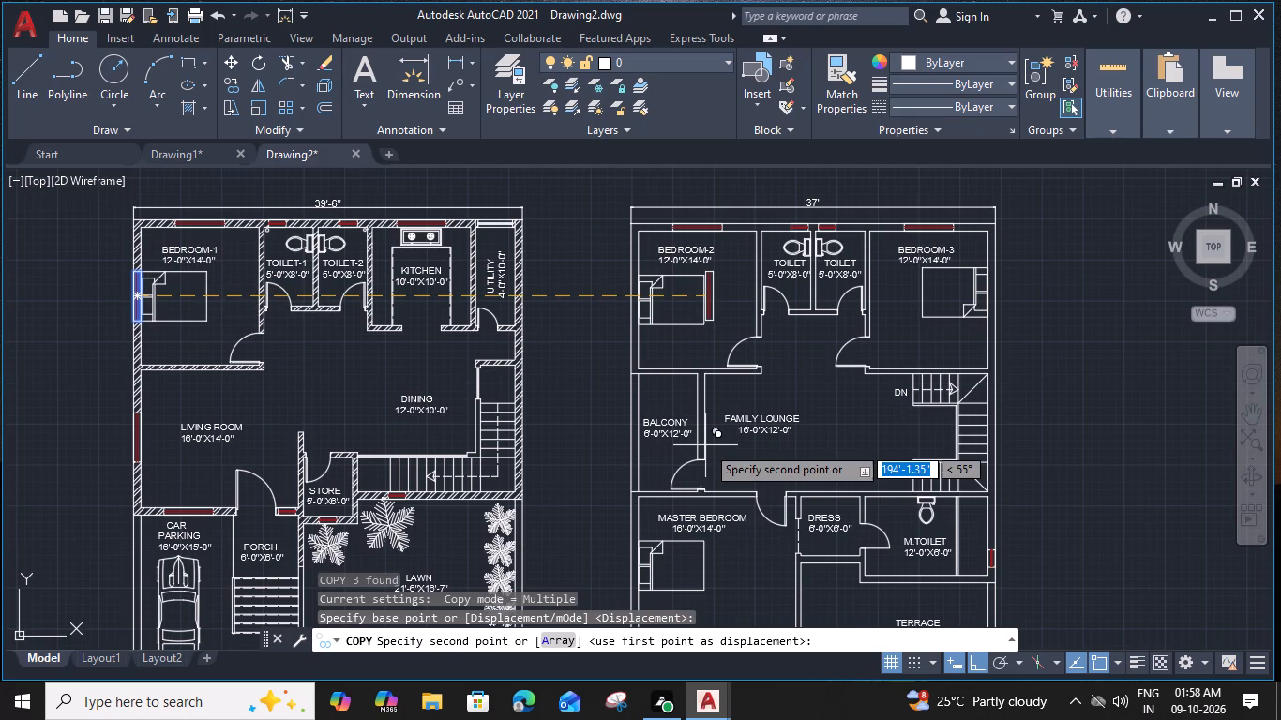
pyautogui.click(683, 378)
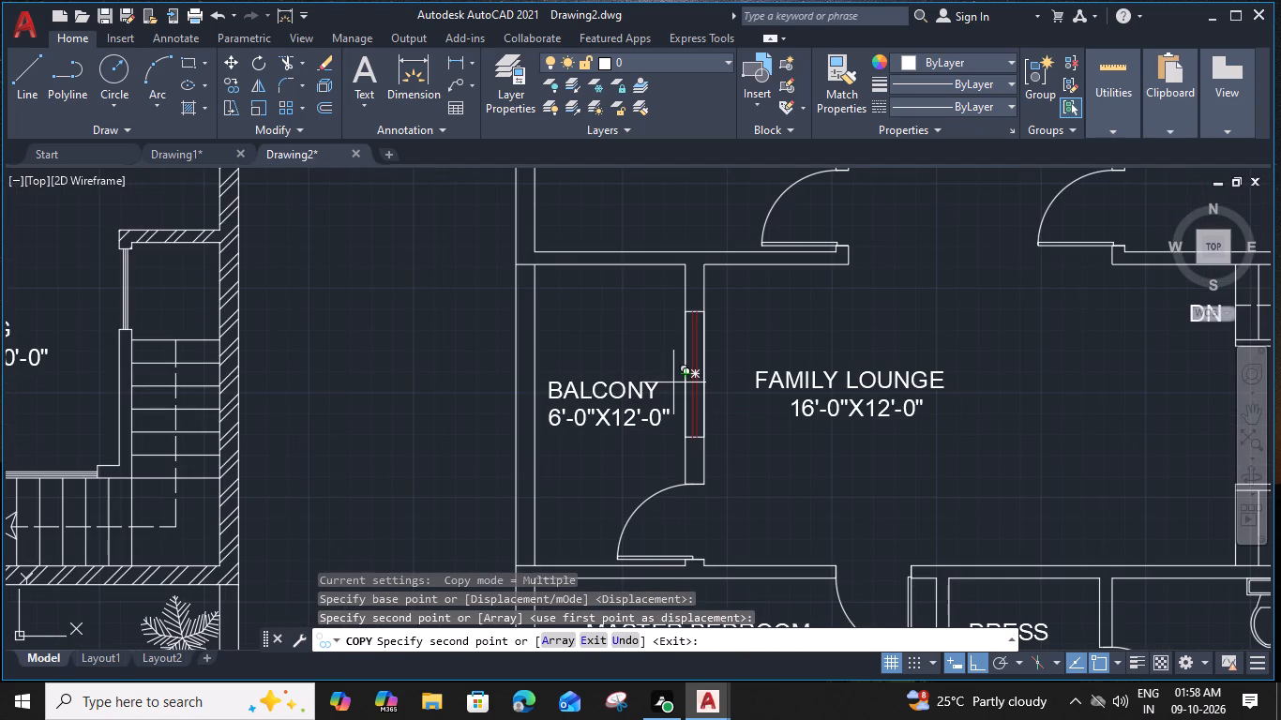
# Place further copies of the window in BEDROOM-2's west wall and BEDROOM-3's east wall, behind the beds.
pyautogui.scroll(-2, 701, 384)
pyautogui.moveTo(731, 418); pyautogui.dragTo(677, 373, button='middle')
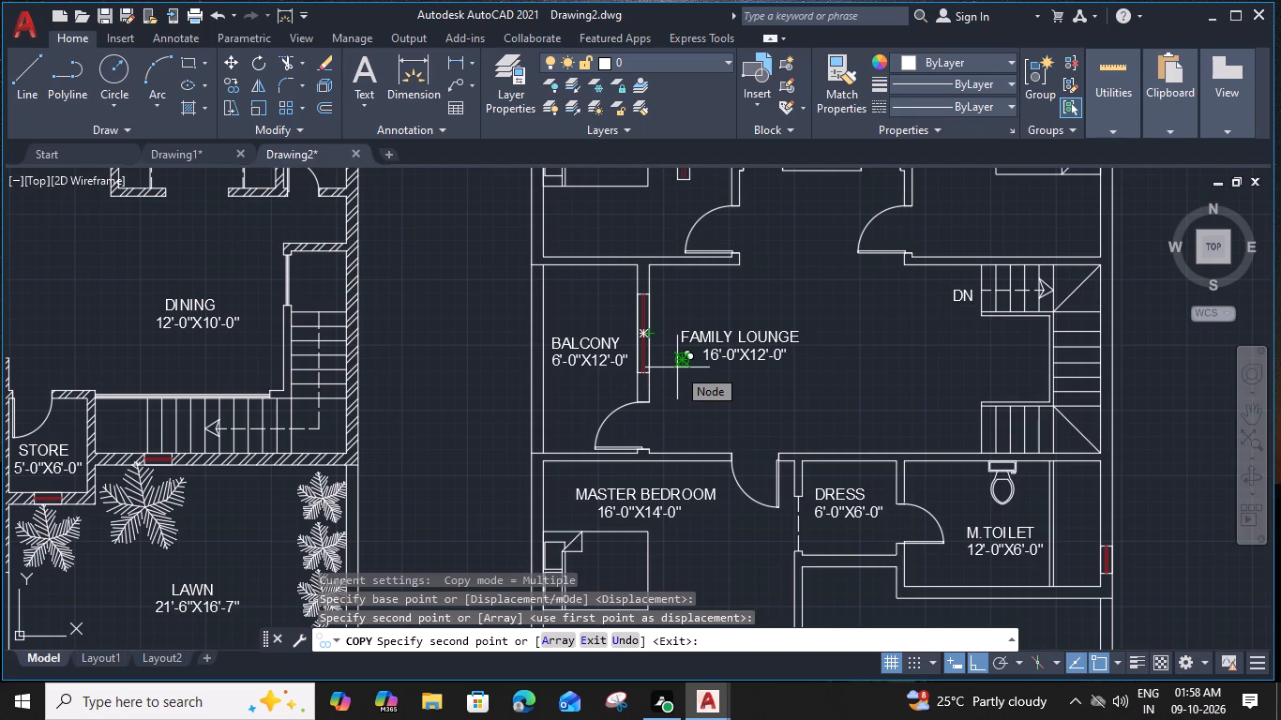
pyautogui.moveTo(719, 346); pyautogui.dragTo(700, 493, button='middle')
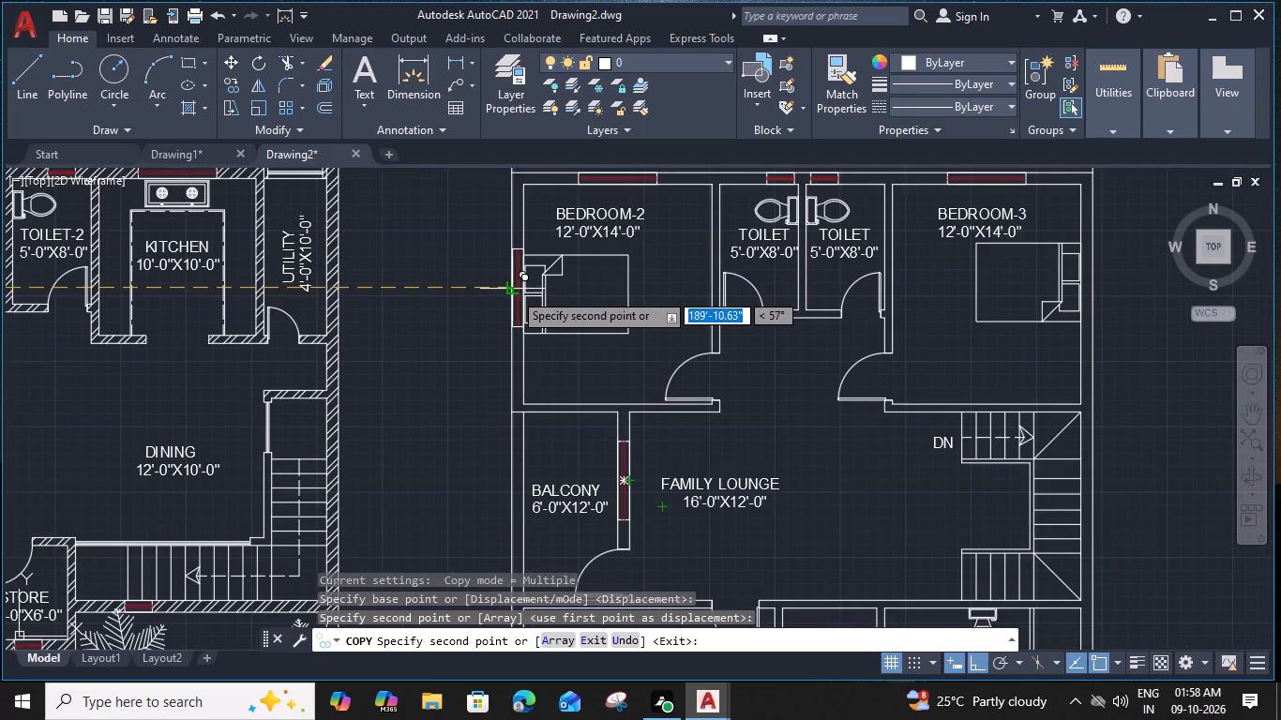
pyautogui.click(513, 292)
pyautogui.moveTo(799, 310); pyautogui.dragTo(552, 286, button='middle')
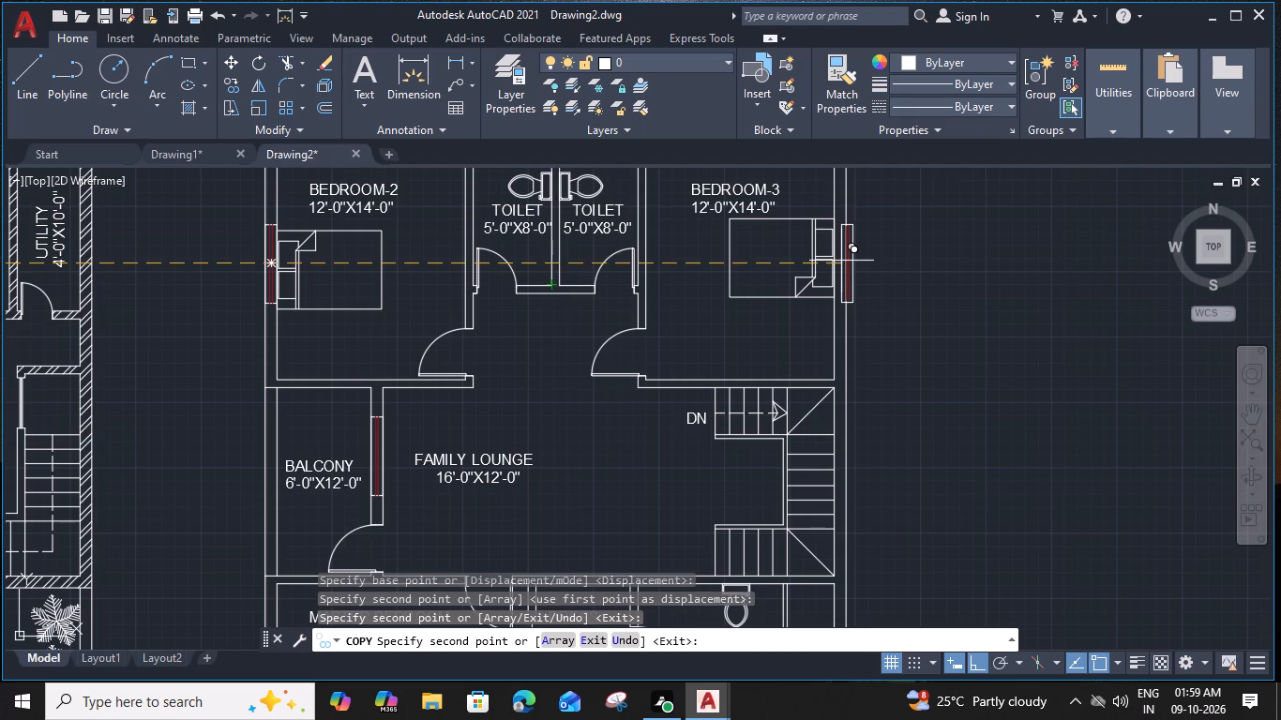
pyautogui.click(833, 257)
# Place another copy of the window in the MASTER BEDROOM's west wall behind the bed and end the copying.
pyautogui.moveTo(562, 351); pyautogui.dragTo(717, 281, button='middle')
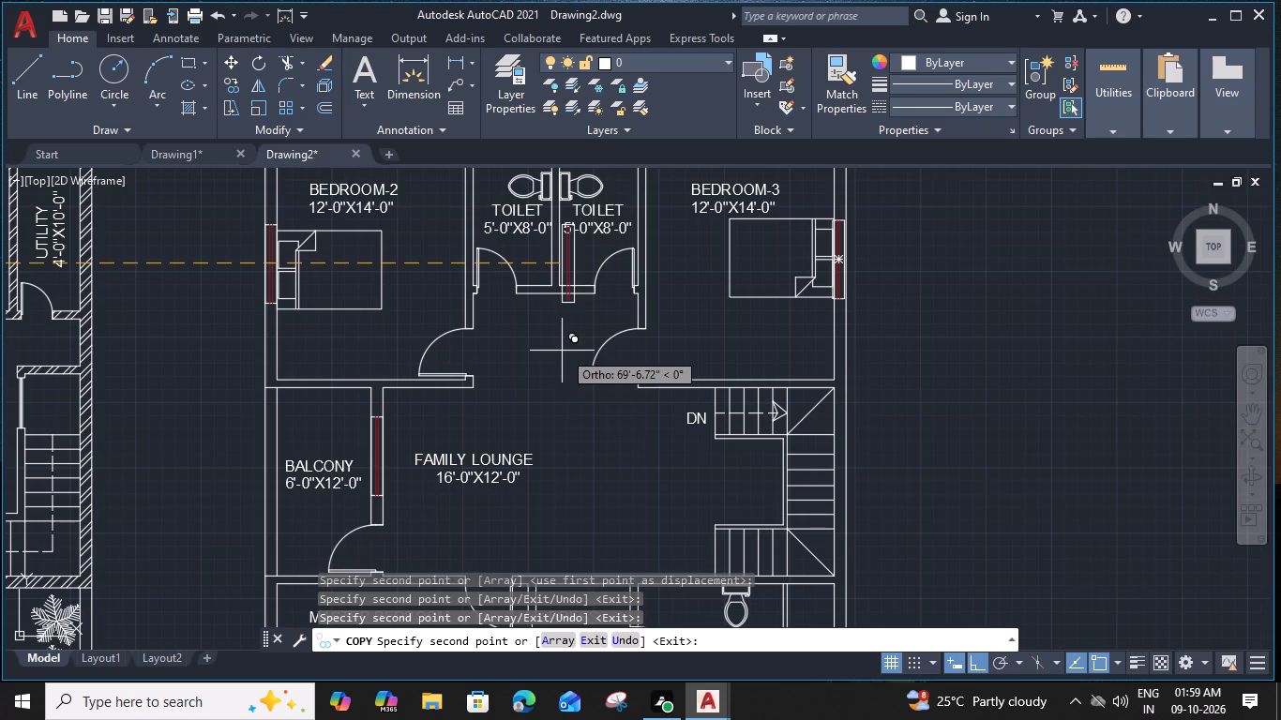
pyautogui.moveTo(520, 470); pyautogui.dragTo(606, 296, button='middle')
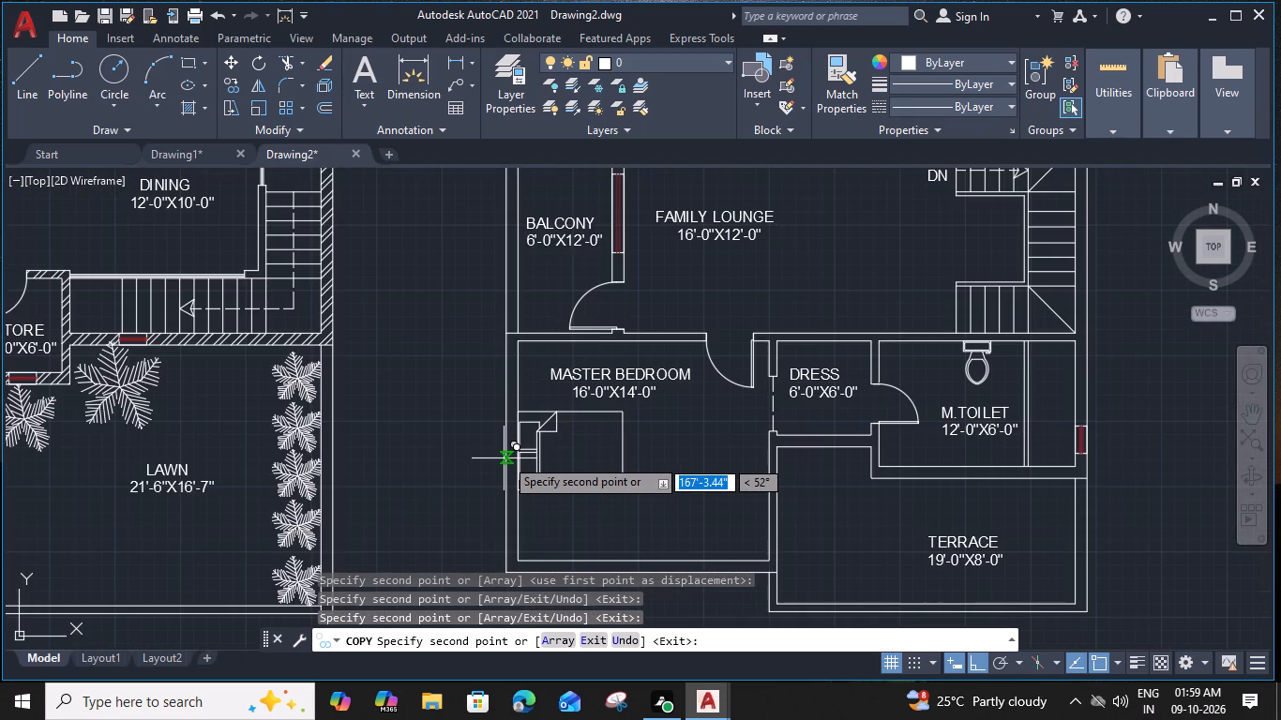
pyautogui.click(505, 454)
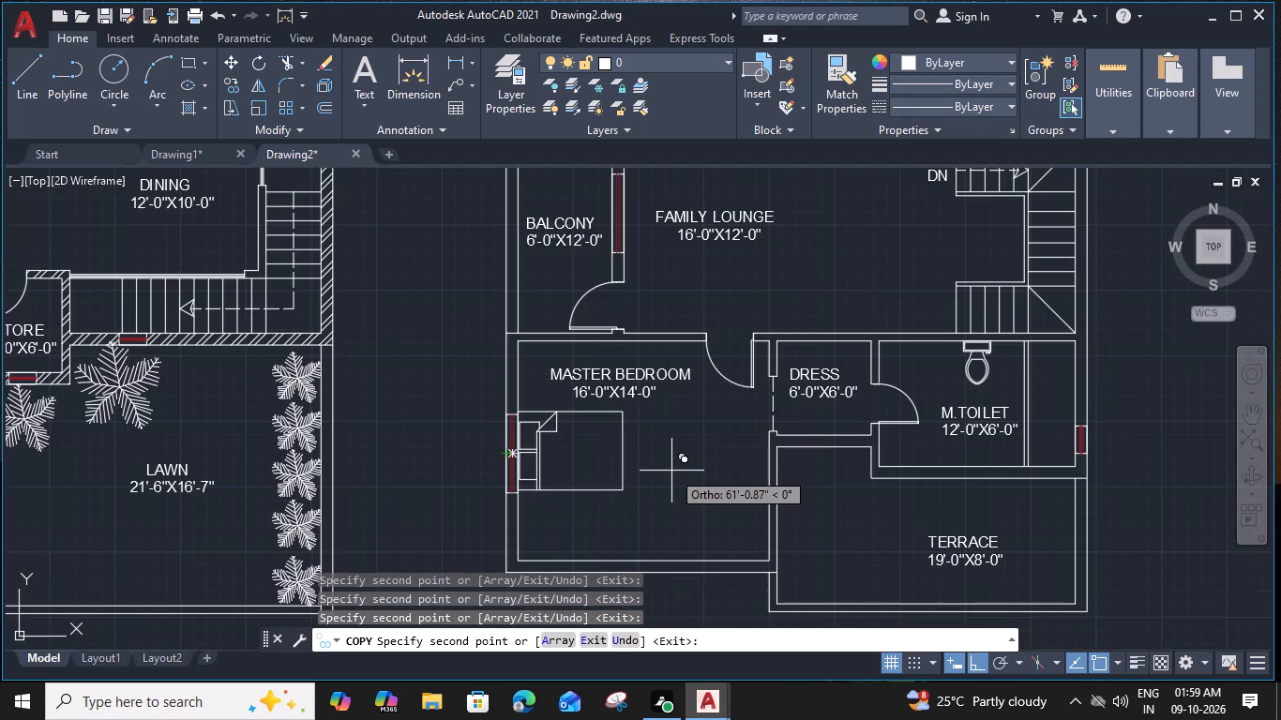
pyautogui.press('Escape')
# Move the MASTER BEDROOM's west window slightly north so its upper end lines up with the bed's north edge.
pyautogui.scroll(2, 515, 421)
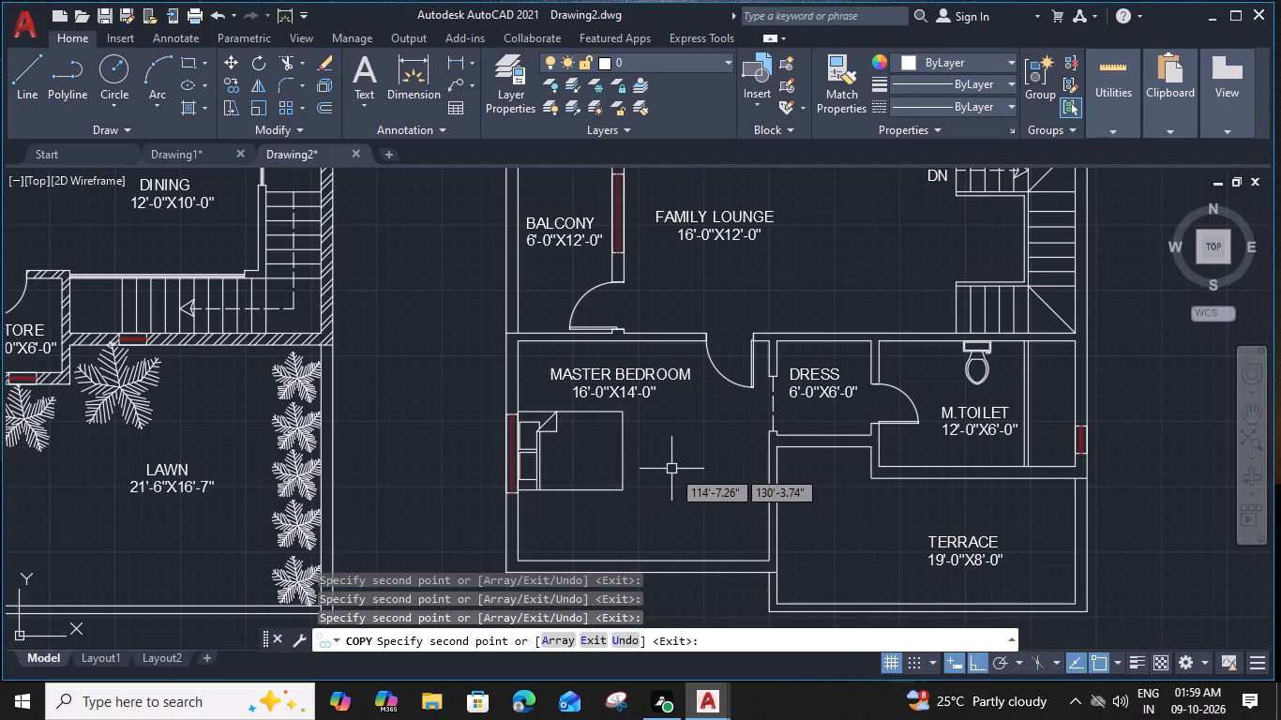
pyautogui.click(513, 408)
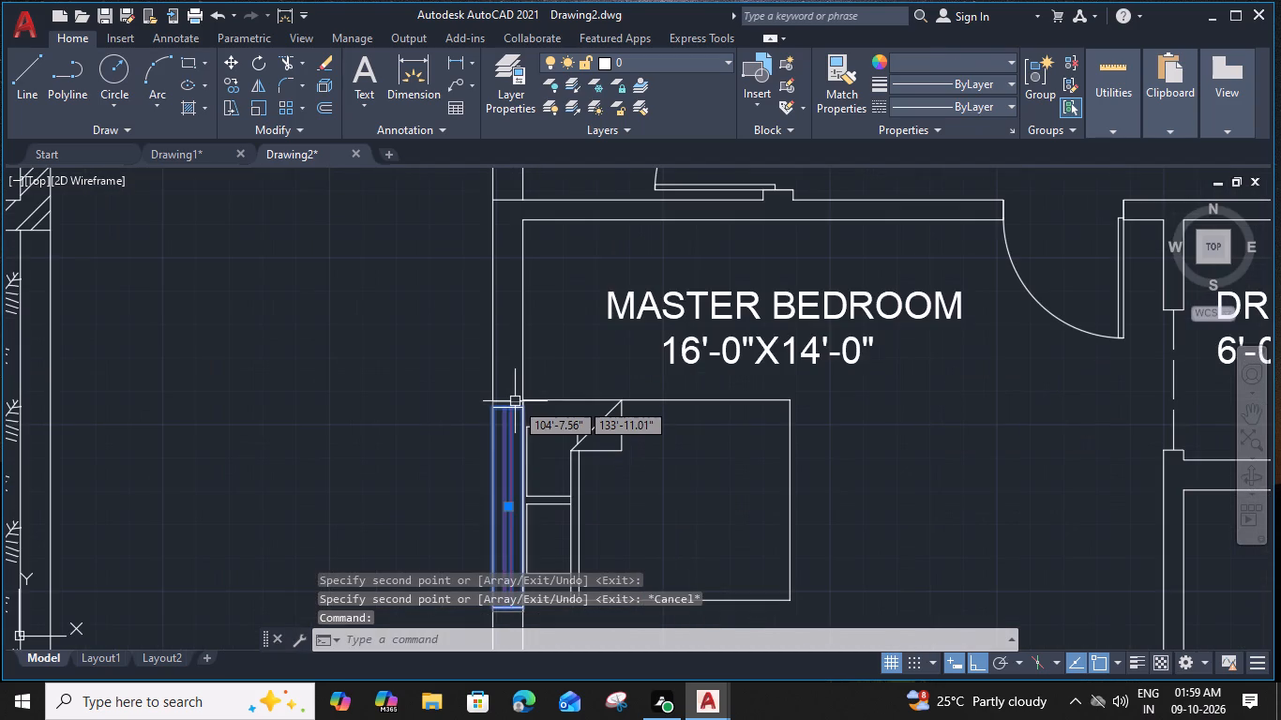
pyautogui.write('M')
pyautogui.press('space')
pyautogui.click(525, 409)
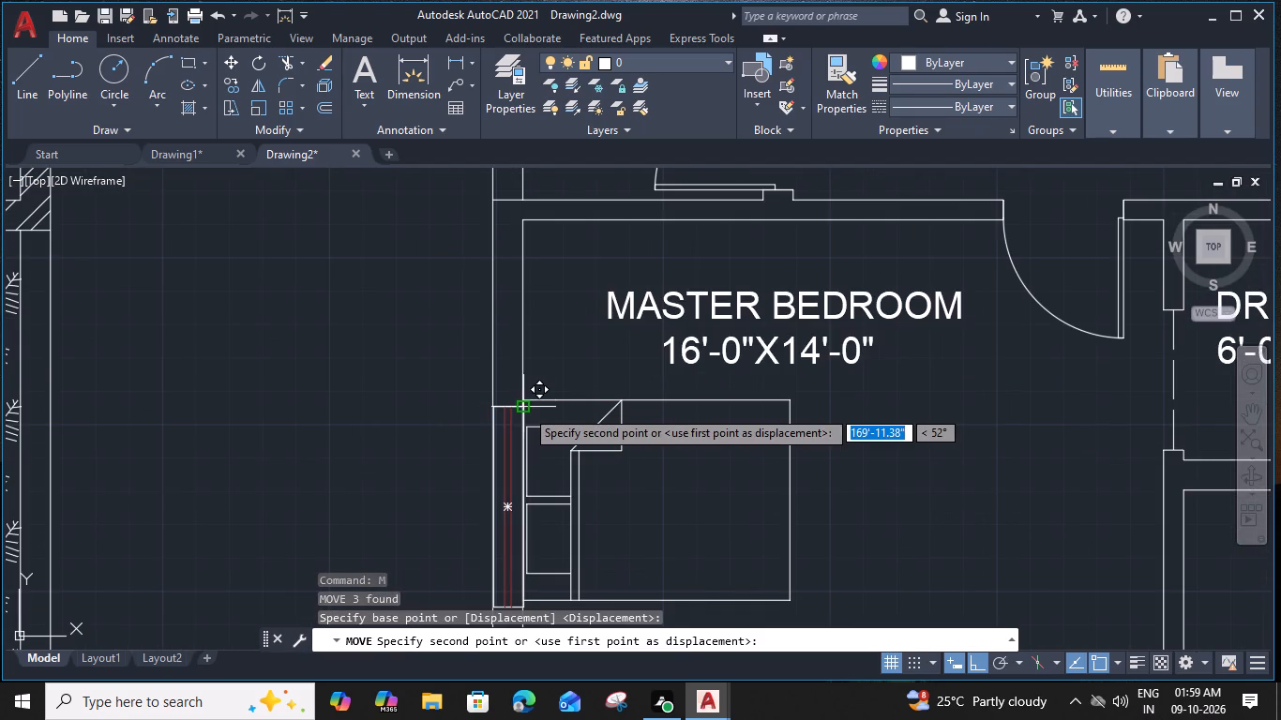
pyautogui.click(525, 402)
# Copy BEDROOM-2's north window to the middle of the MASTER BEDROOM's south wall.
pyautogui.scroll(-2, 526, 400)
pyautogui.moveTo(627, 471); pyautogui.dragTo(603, 446, button='middle')
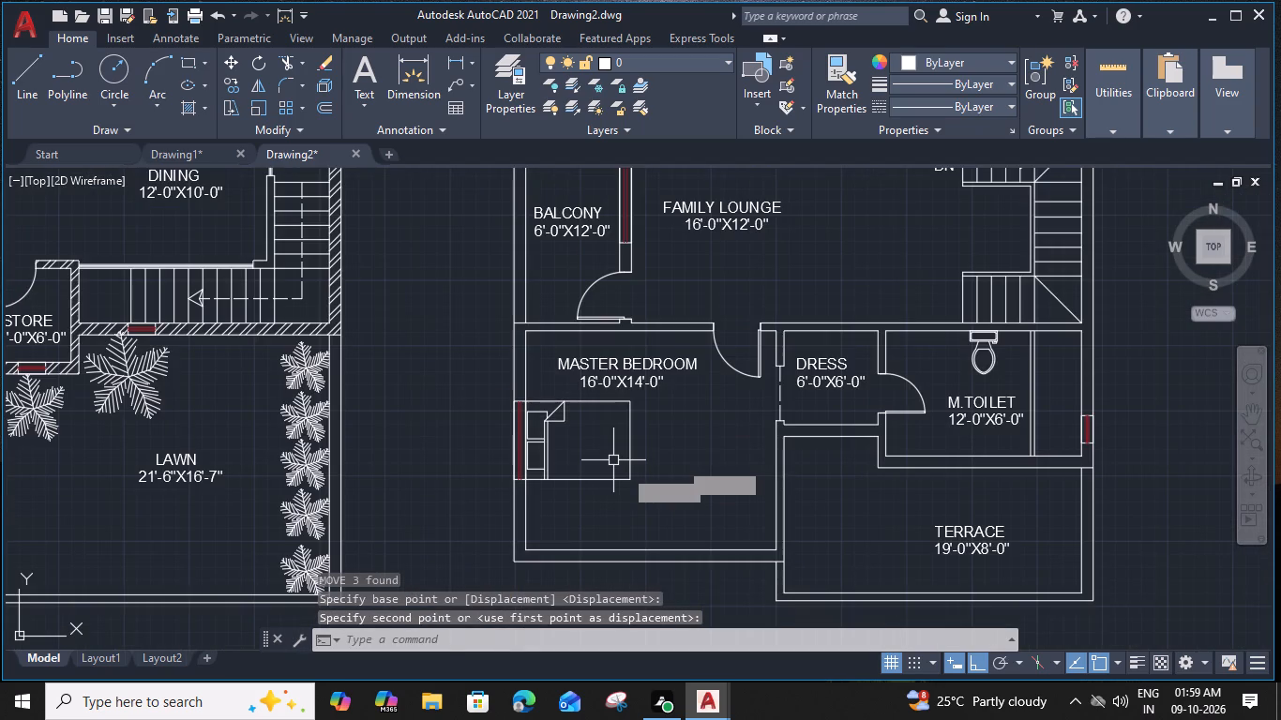
pyautogui.moveTo(603, 446); pyautogui.dragTo(565, 414, button='middle')
pyautogui.moveTo(760, 486); pyautogui.dragTo(735, 483, button='middle')
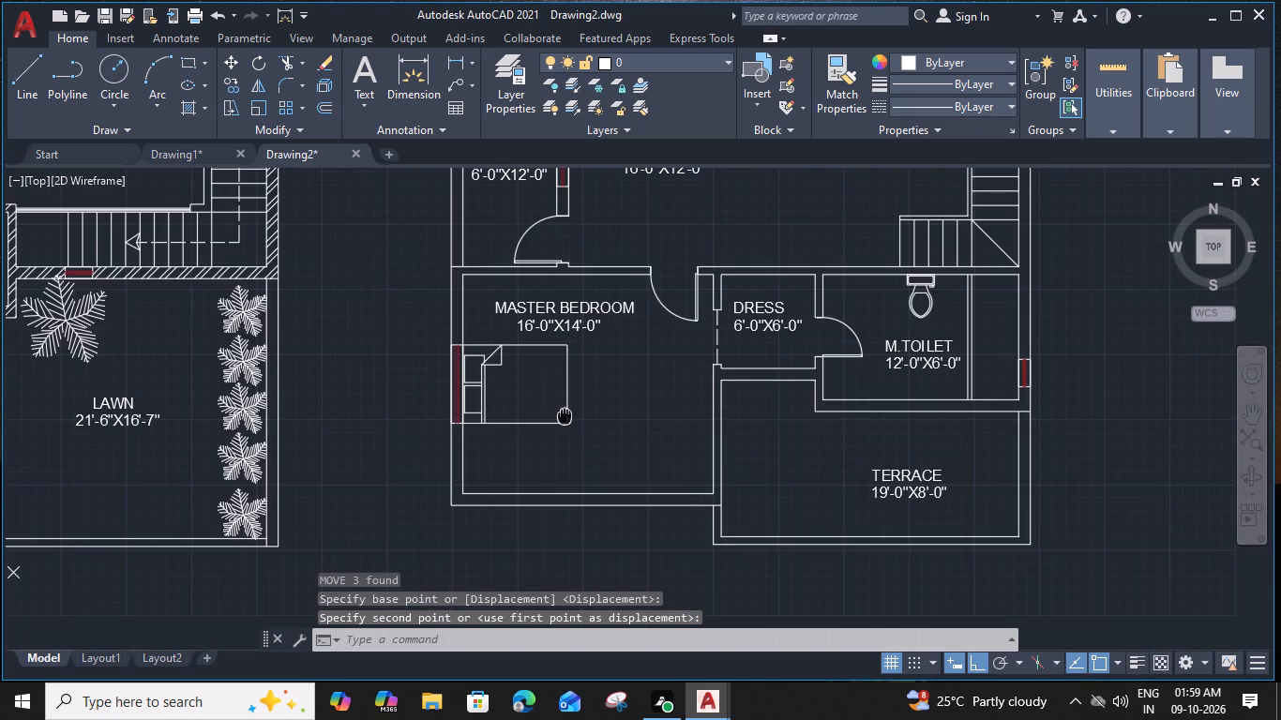
pyautogui.scroll(-2, 536, 472)
pyautogui.moveTo(616, 391); pyautogui.dragTo(610, 437, button='middle')
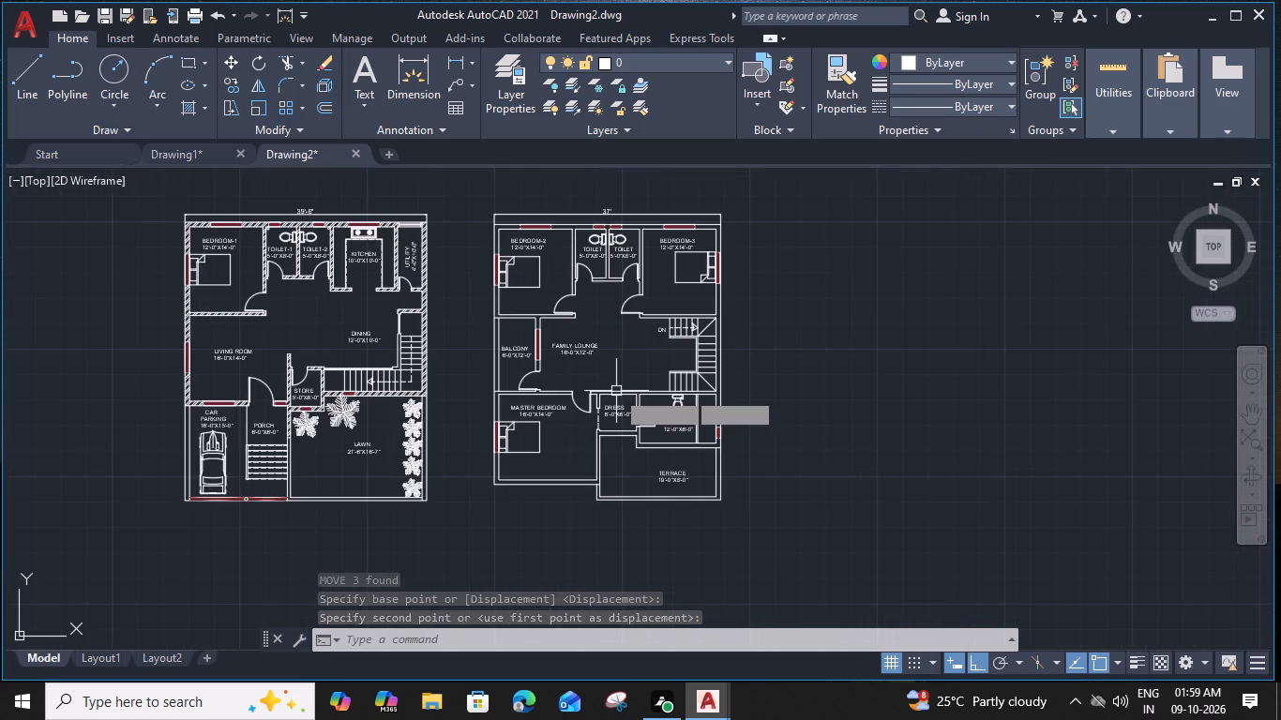
pyautogui.scroll(3, 548, 249)
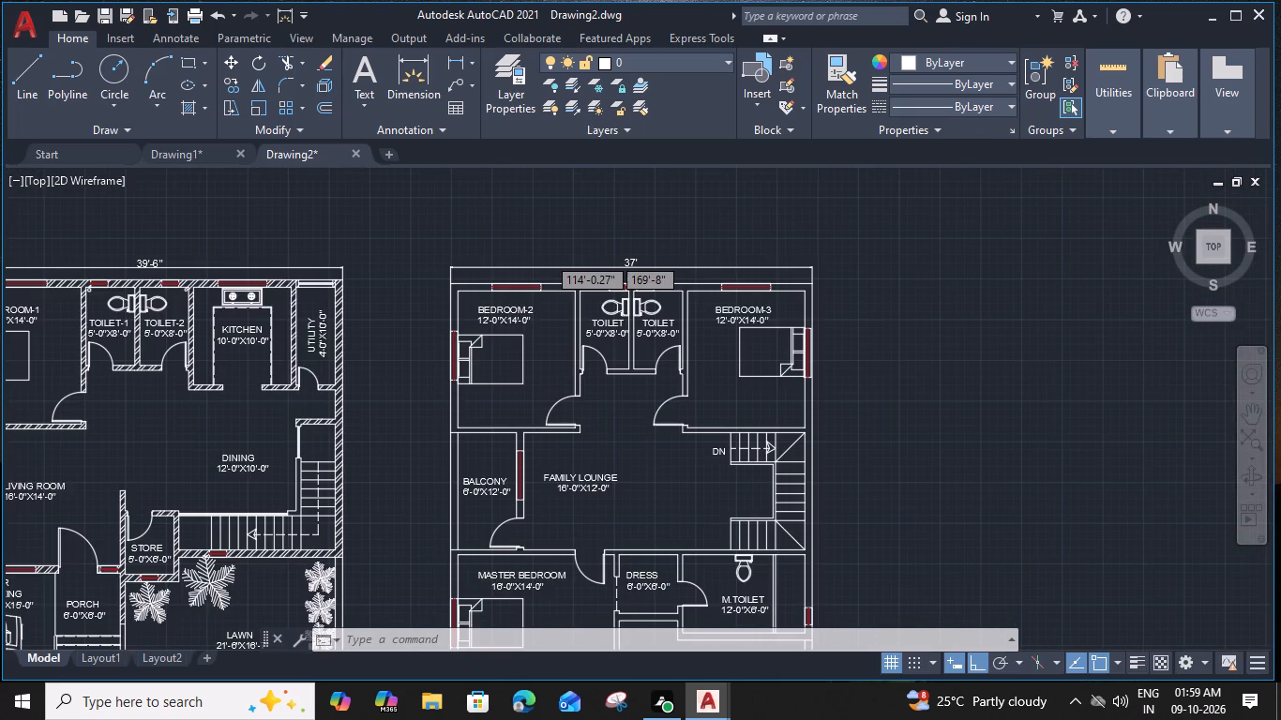
pyautogui.click(533, 305)
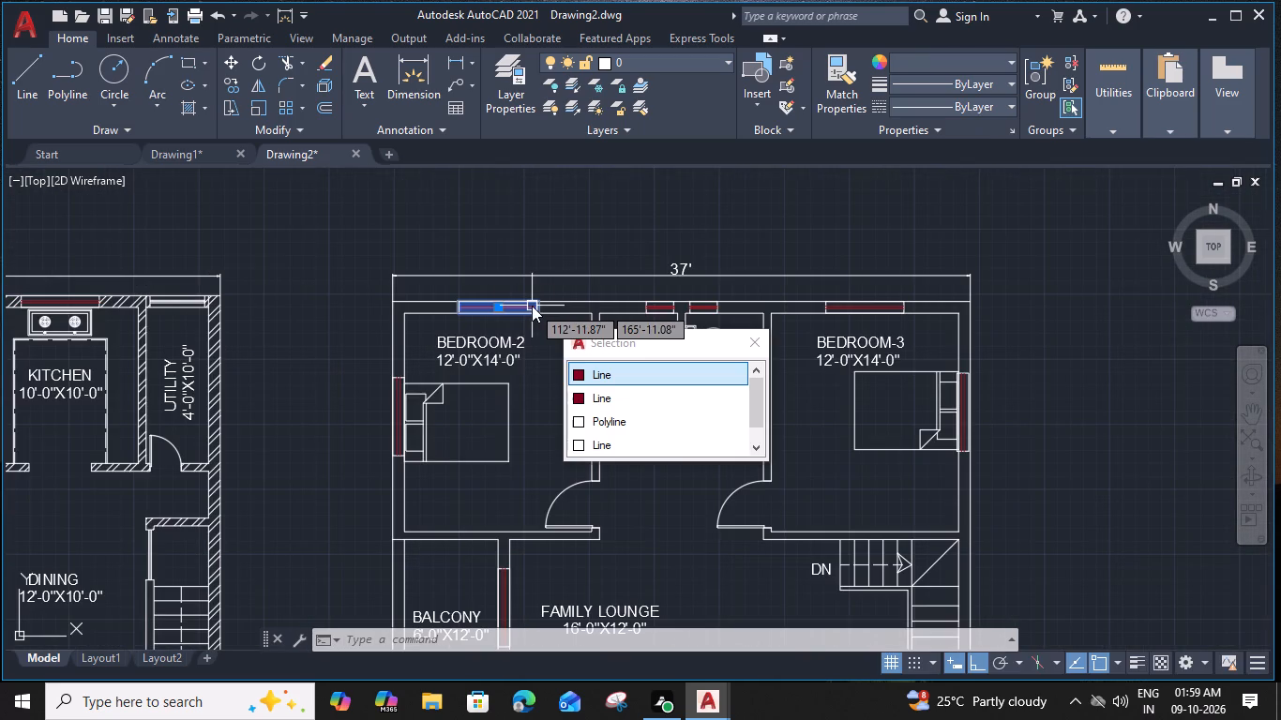
pyautogui.write('CO')
pyautogui.press('space')
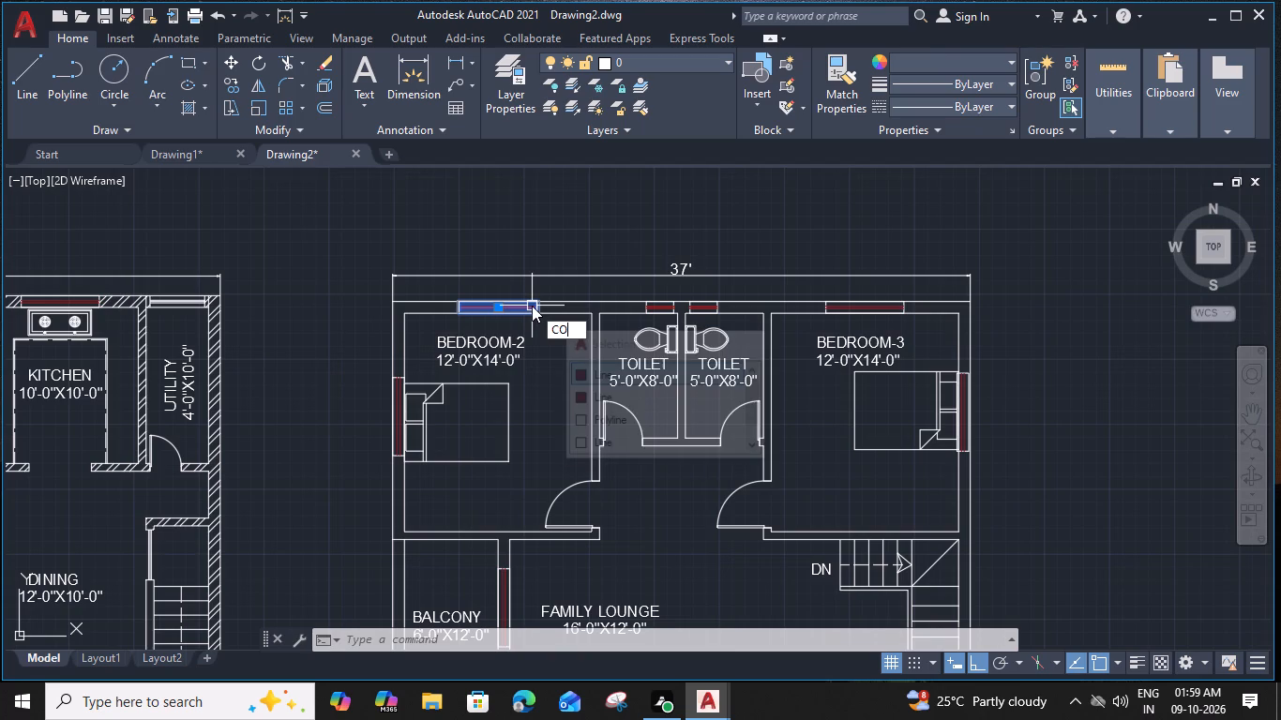
pyautogui.scroll(1, 511, 310)
pyautogui.press('space')
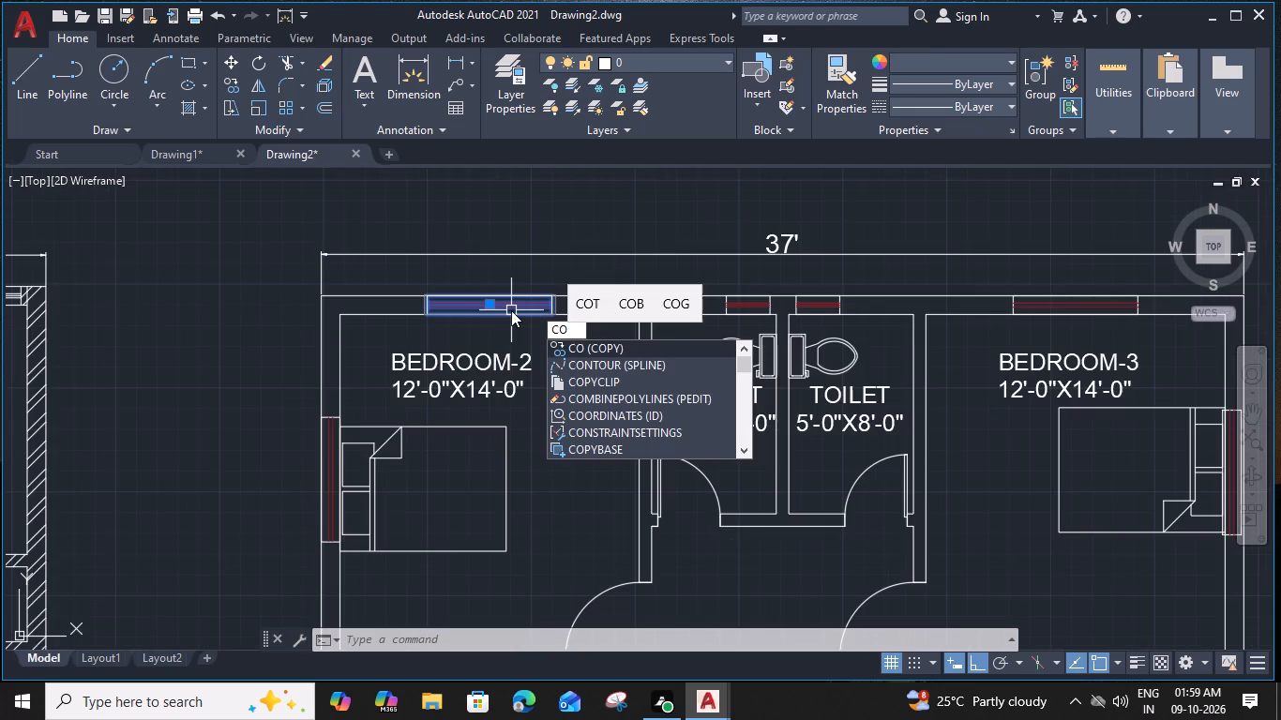
pyautogui.click(486, 297)
pyautogui.scroll(-3, 486, 297)
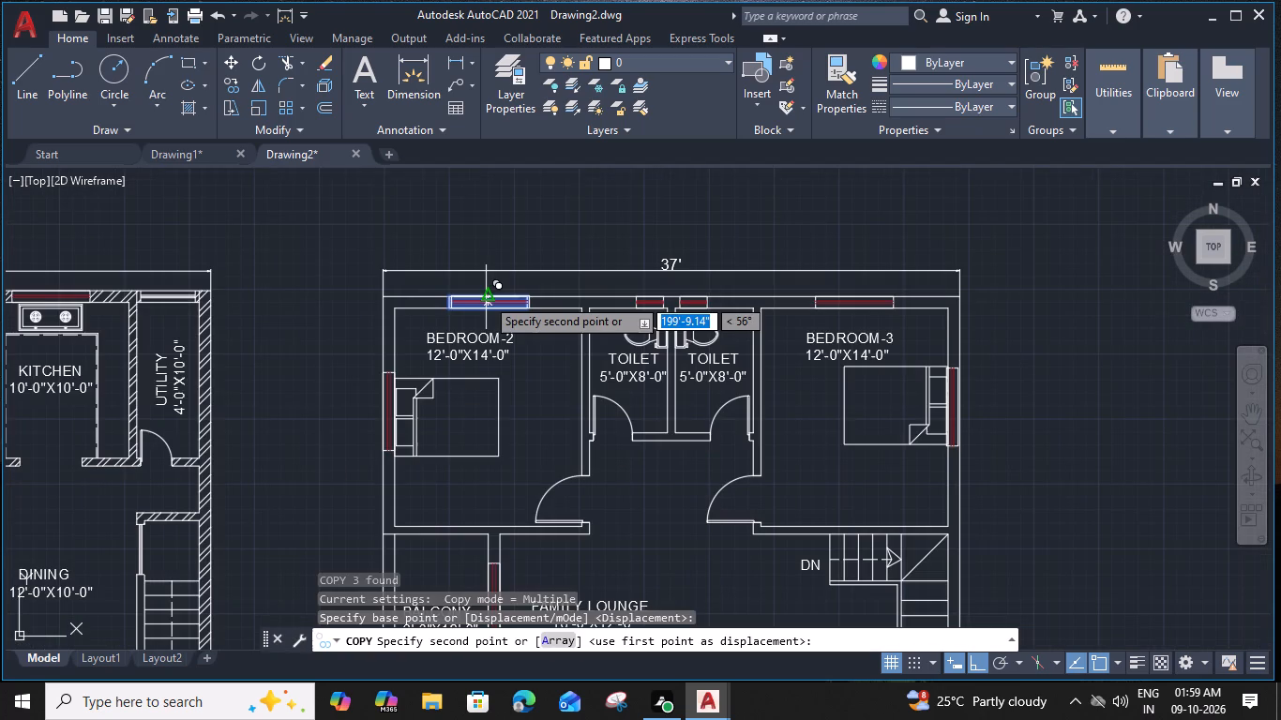
pyautogui.moveTo(490, 515); pyautogui.dragTo(503, 273, button='middle')
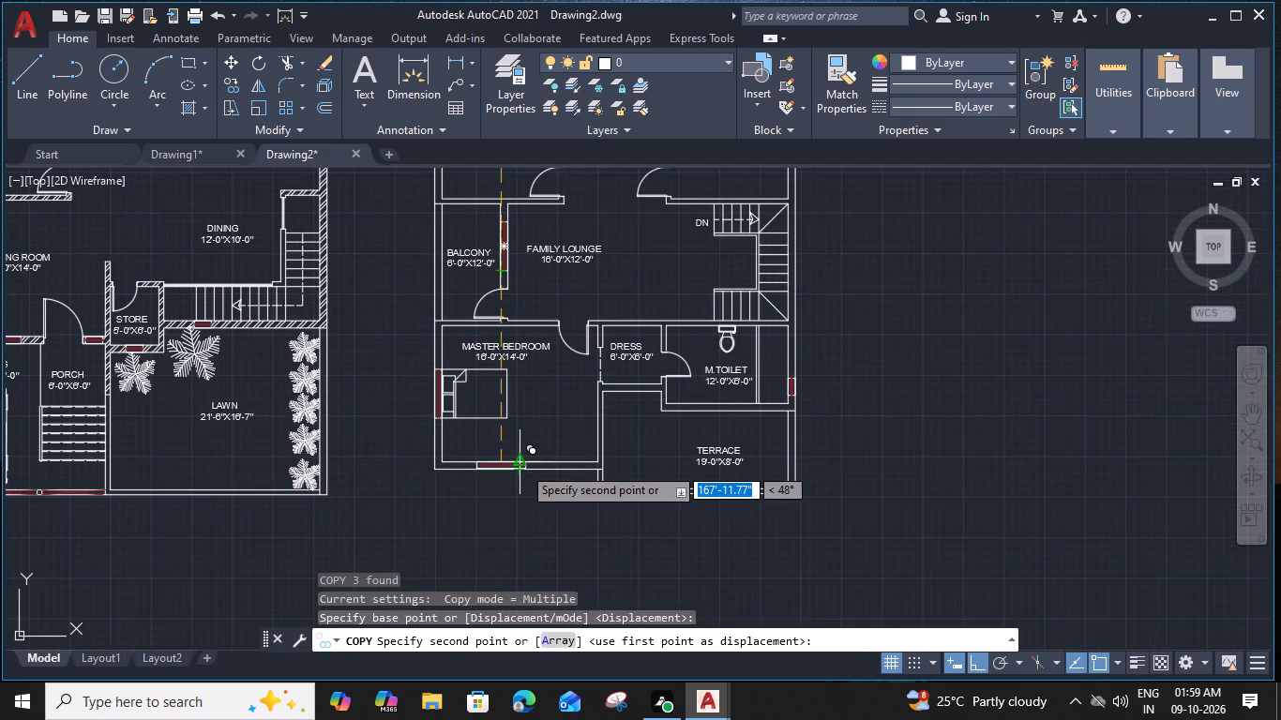
pyautogui.scroll(2, 522, 466)
pyautogui.click(519, 457)
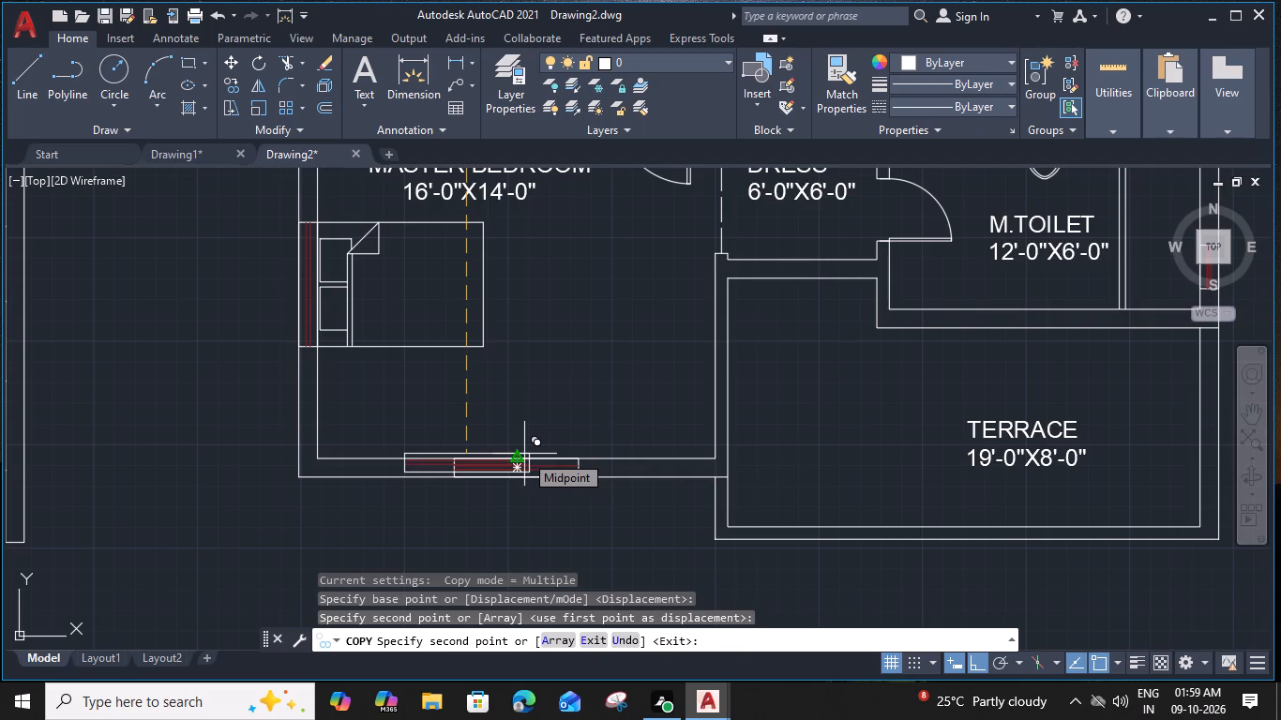
pyautogui.press('Escape')
# Copy the north window of the eastern TOILET to the middle of the DRESS room's south wall.
pyautogui.moveTo(766, 346); pyautogui.dragTo(769, 345, button='middle')
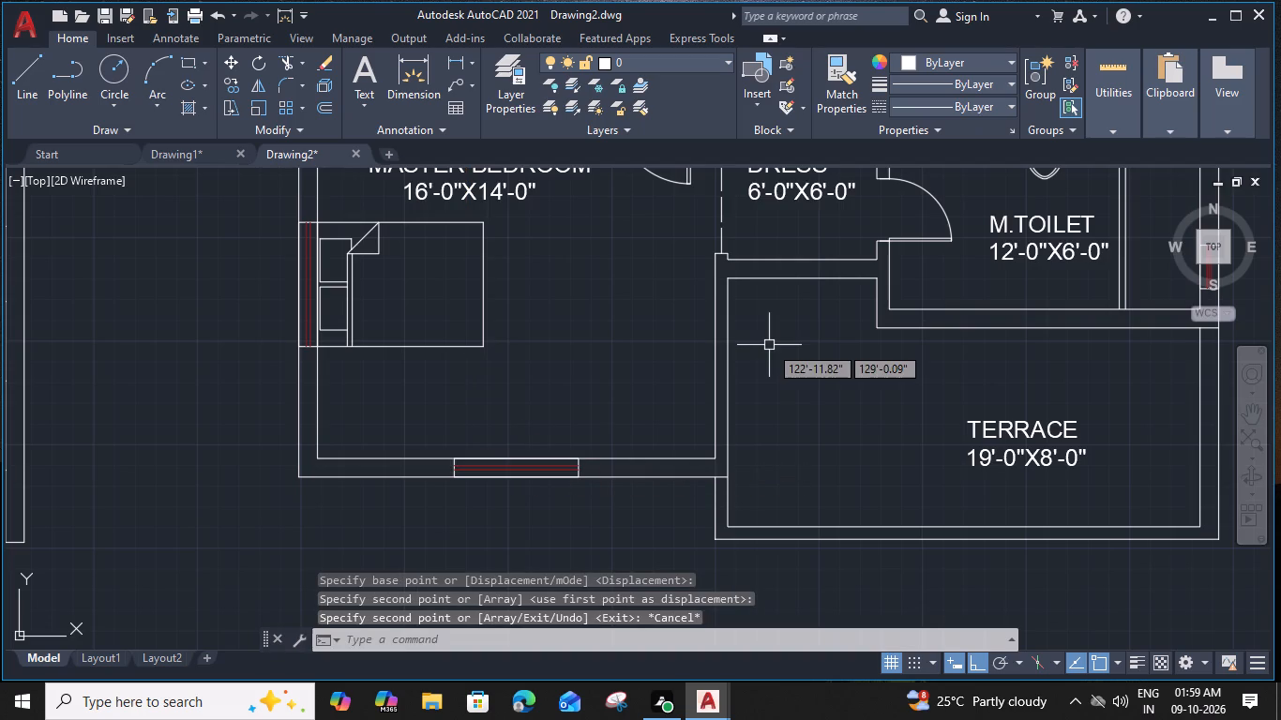
pyautogui.moveTo(769, 345); pyautogui.dragTo(494, 477, button='middle')
pyautogui.moveTo(778, 458); pyautogui.dragTo(647, 444, button='middle')
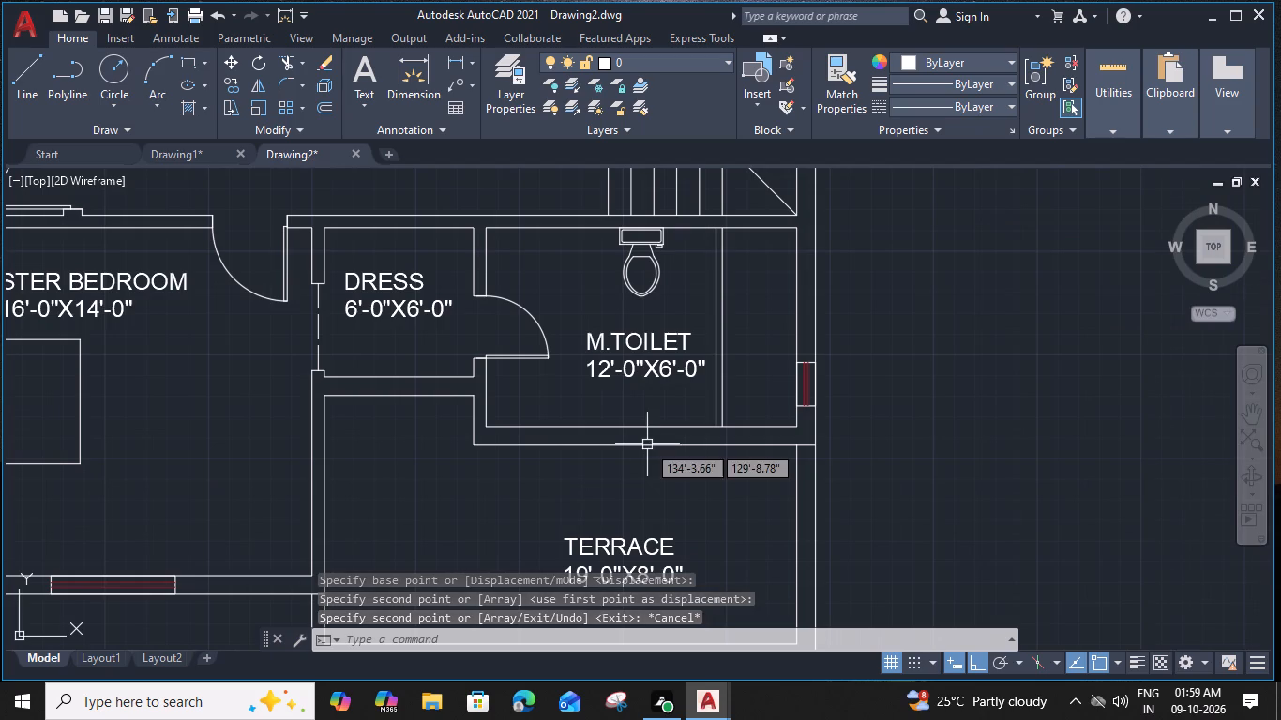
pyautogui.scroll(-2, 806, 412)
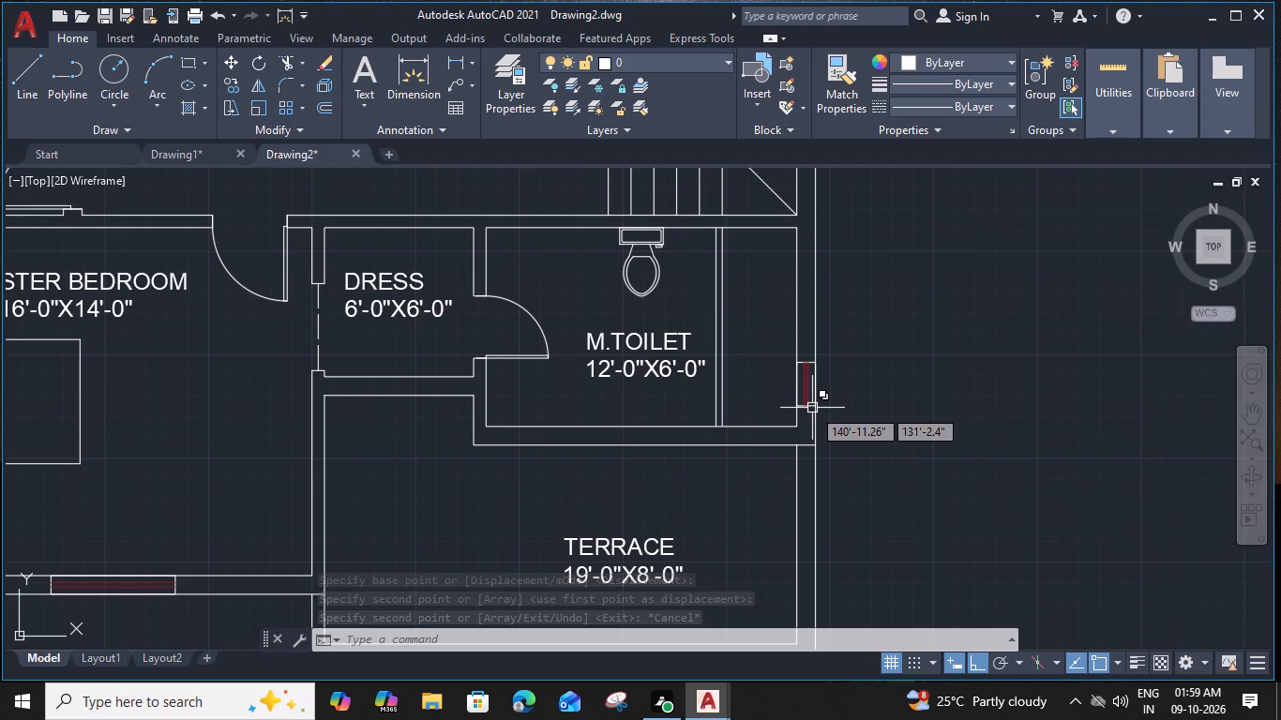
pyautogui.moveTo(644, 397); pyautogui.dragTo(652, 557, button='middle')
pyautogui.scroll(3, 641, 217)
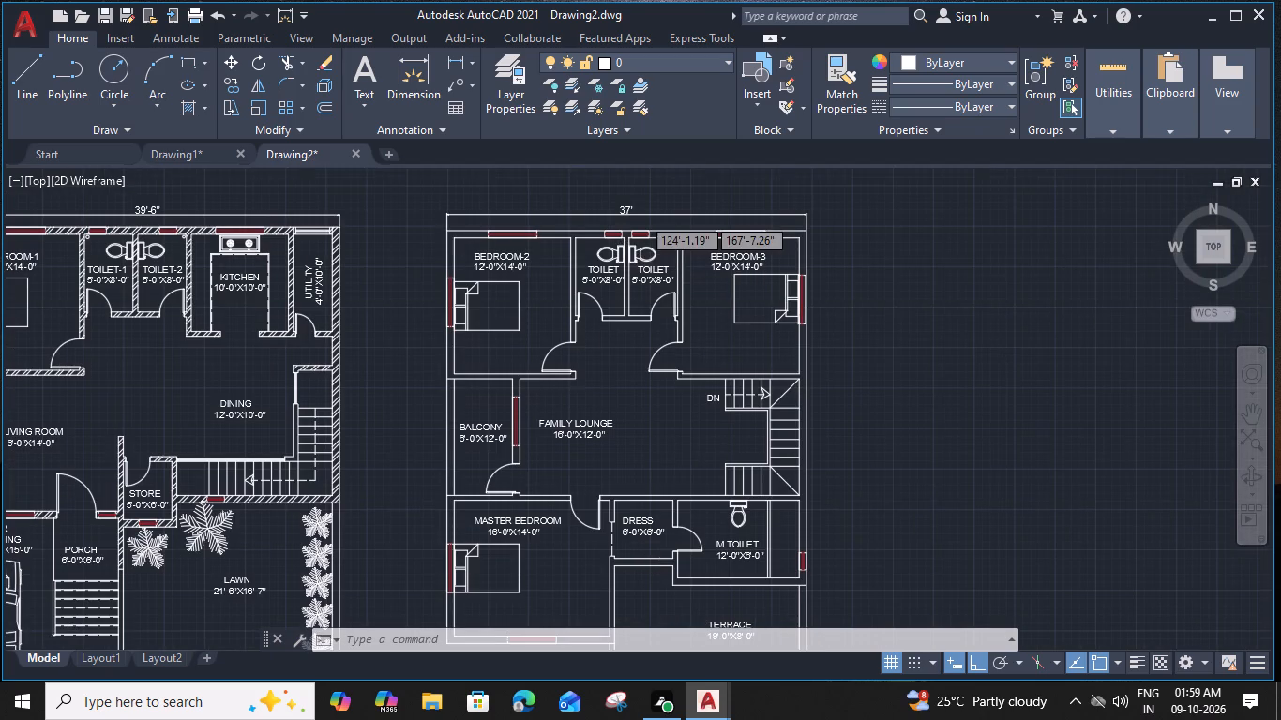
pyautogui.scroll(1, 641, 217)
pyautogui.click(662, 262)
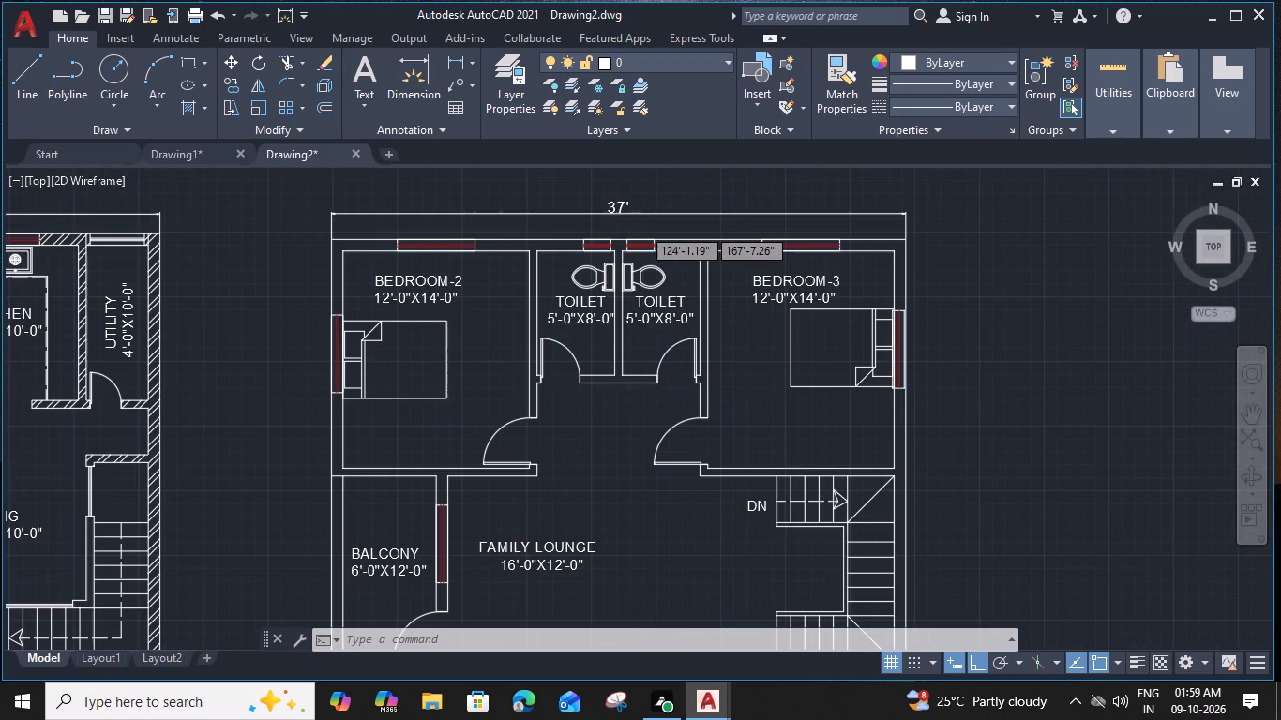
pyautogui.write('CO')
pyautogui.press('space')
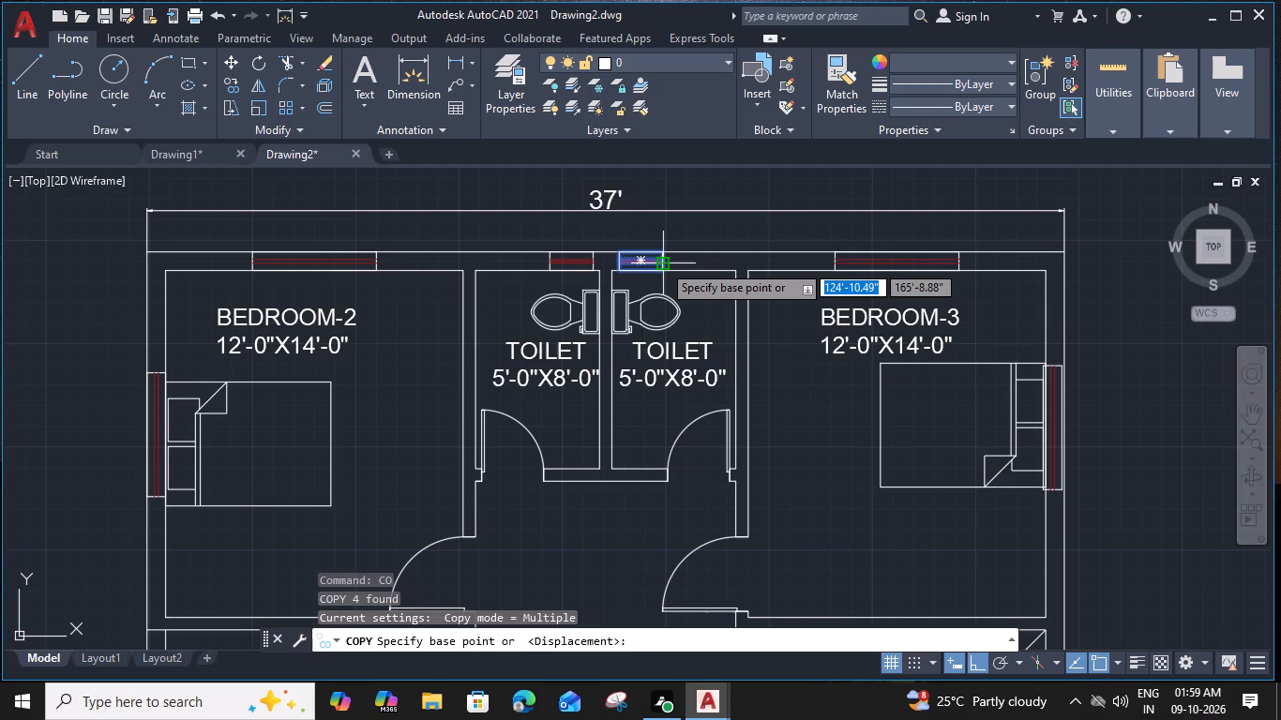
pyautogui.click(642, 248)
pyautogui.scroll(-2, 643, 247)
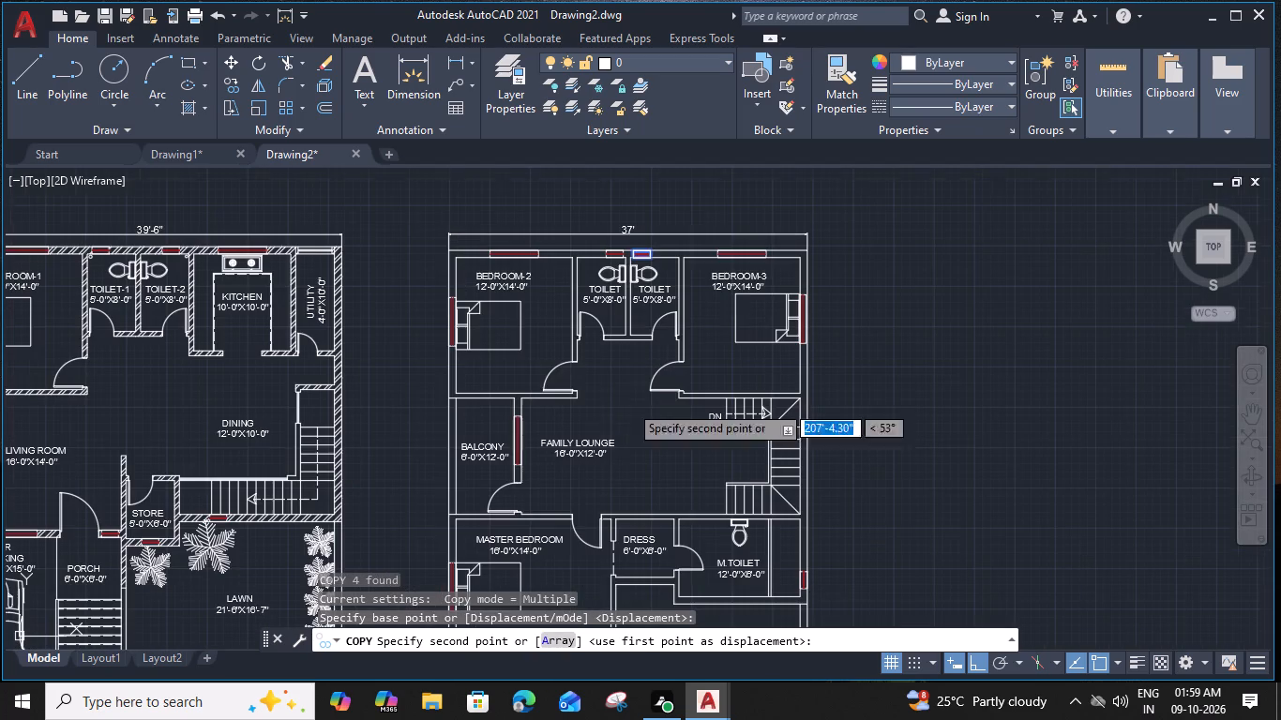
pyautogui.moveTo(629, 422); pyautogui.dragTo(603, 292, button='middle')
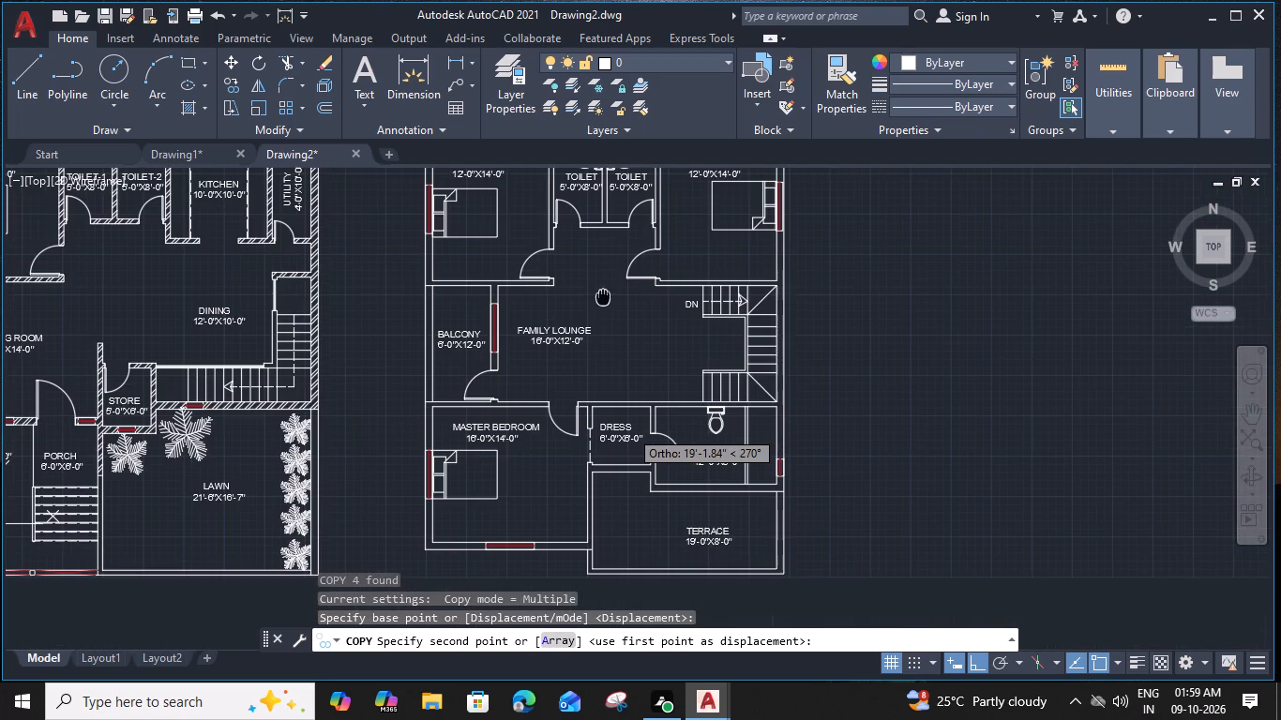
pyautogui.scroll(3, 625, 448)
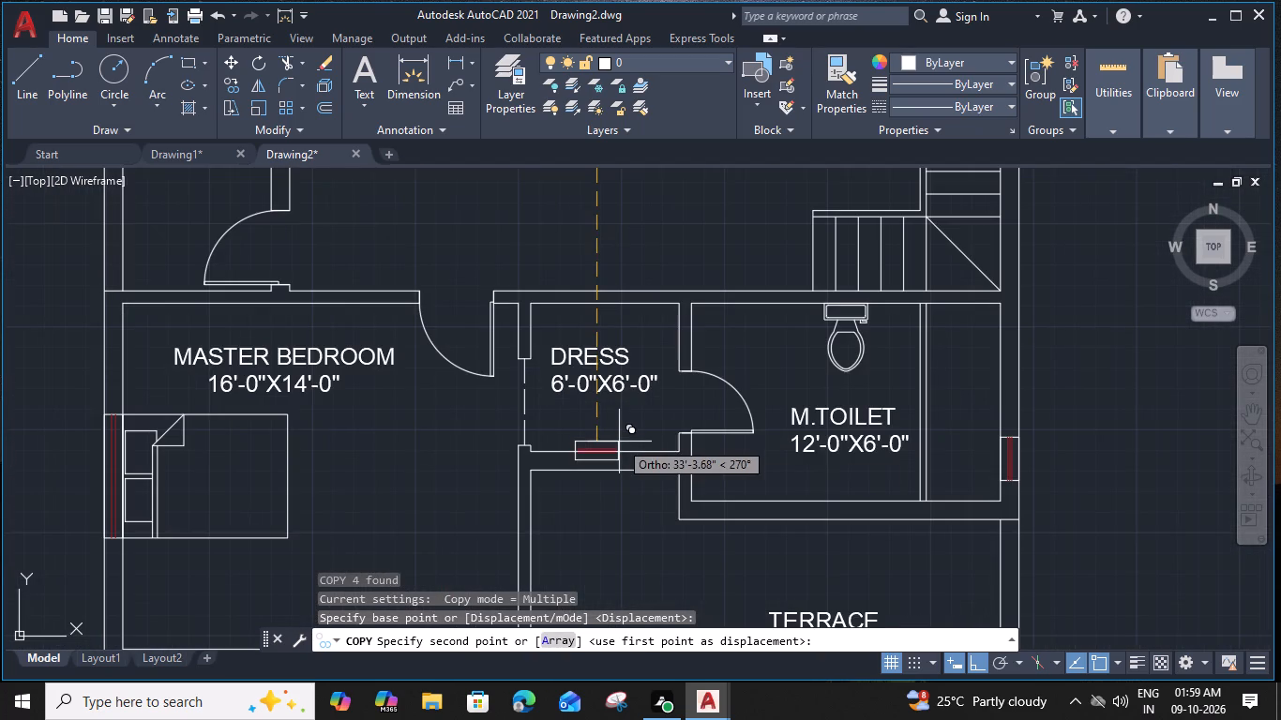
pyautogui.click(617, 450)
pyautogui.press('Escape')
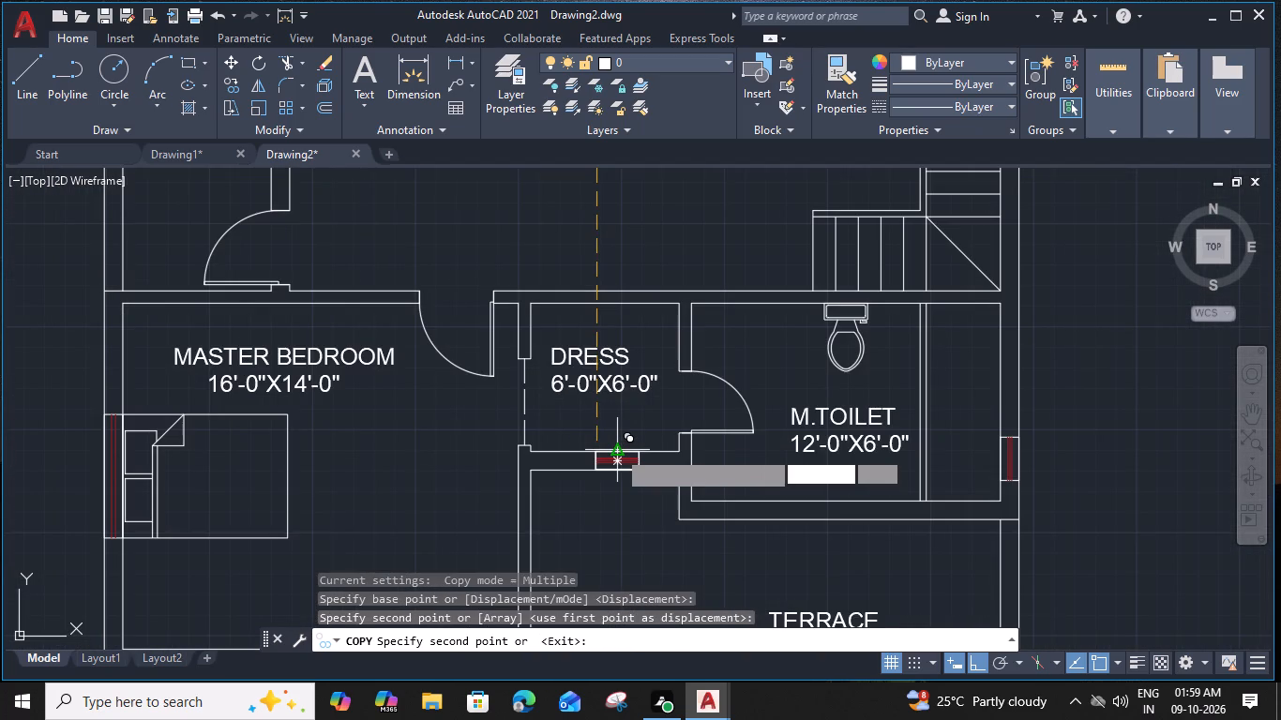
# Ungroup the window copied into the DRESS room's south wall.
pyautogui.scroll(2, 632, 465)
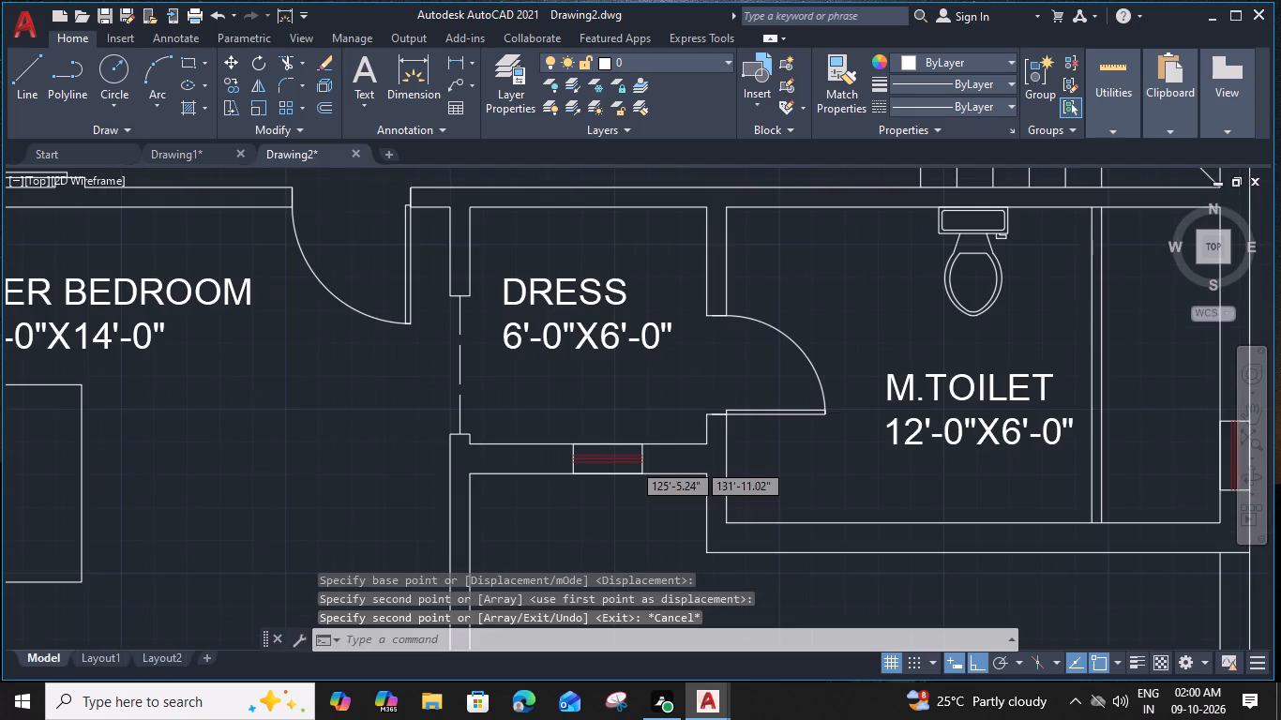
pyautogui.click(648, 443)
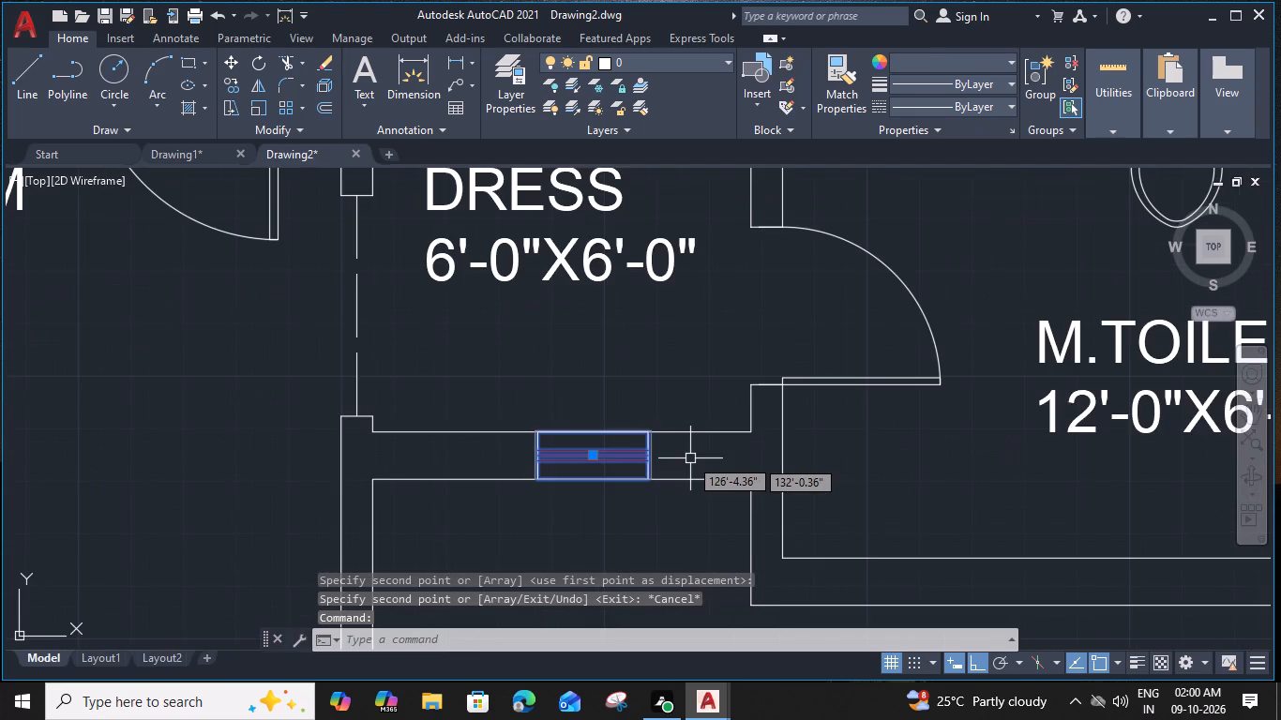
pyautogui.write('UNG')
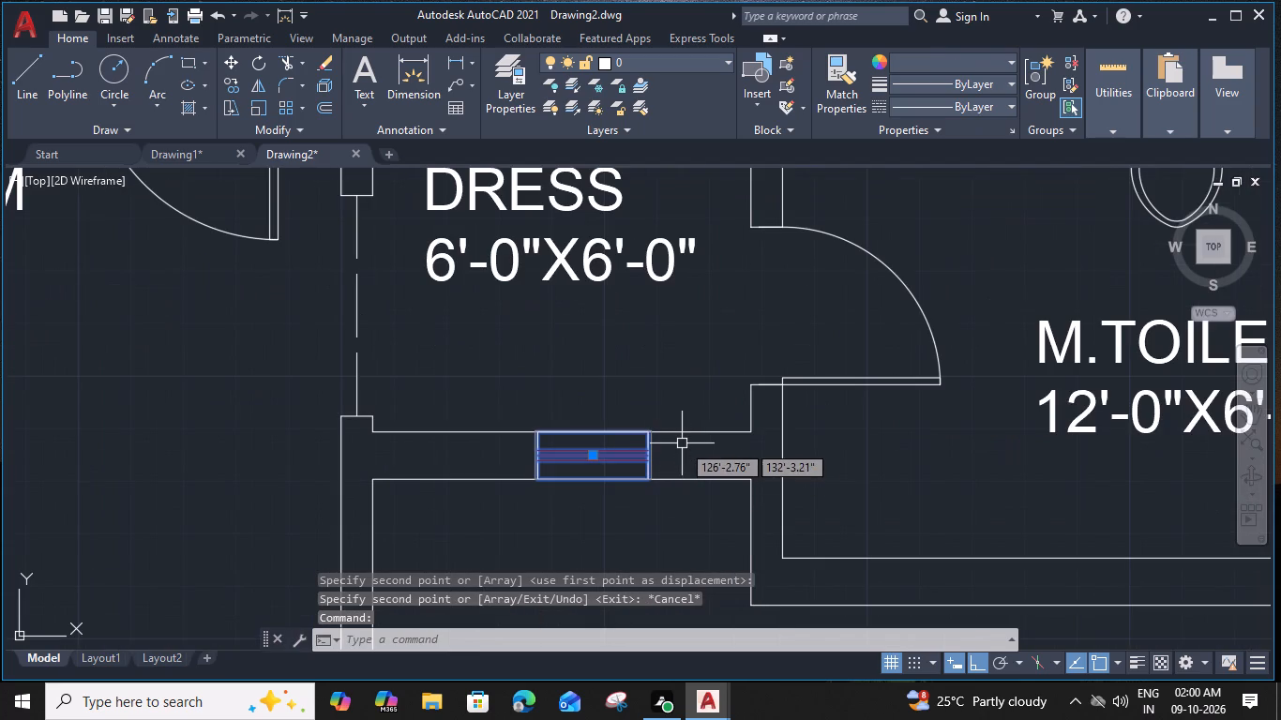
pyautogui.press('space')
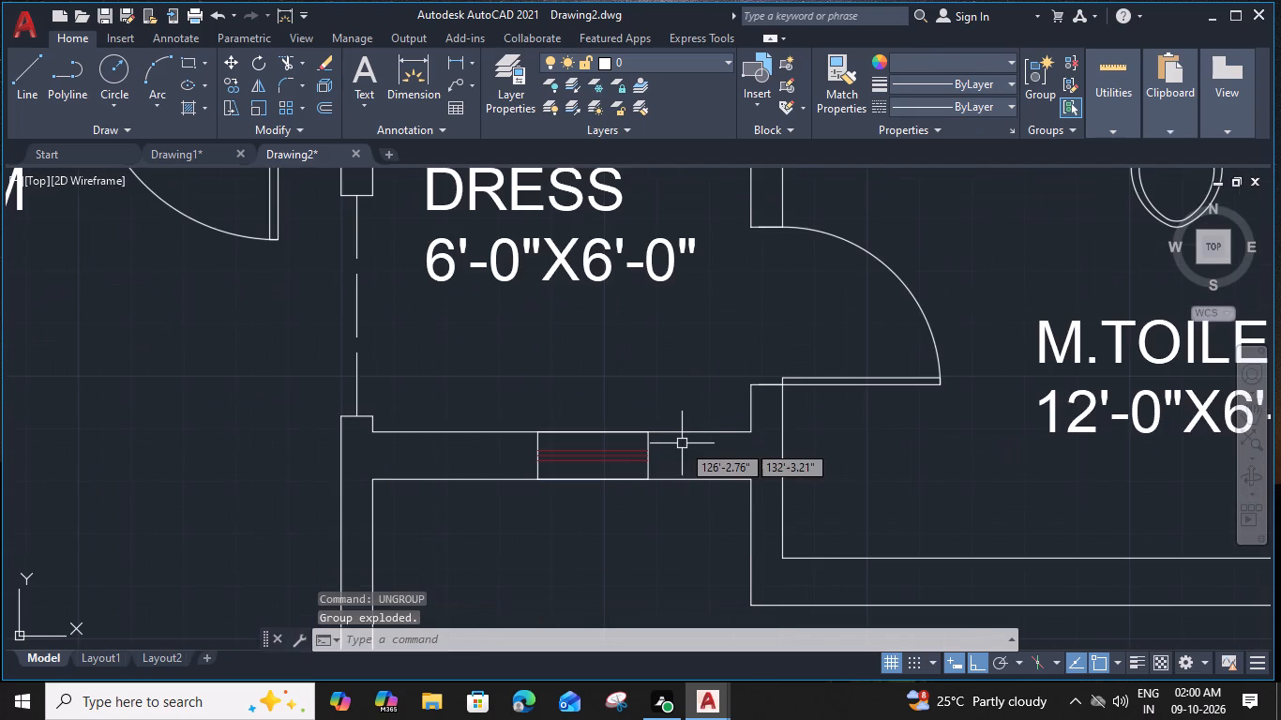
# Stretch the DRESS window's frame about 5.7" east and its west end farther west along the wall.
pyautogui.moveTo(646, 457); pyautogui.dragTo(620, 338, button='middle')
pyautogui.scroll(2, 622, 337)
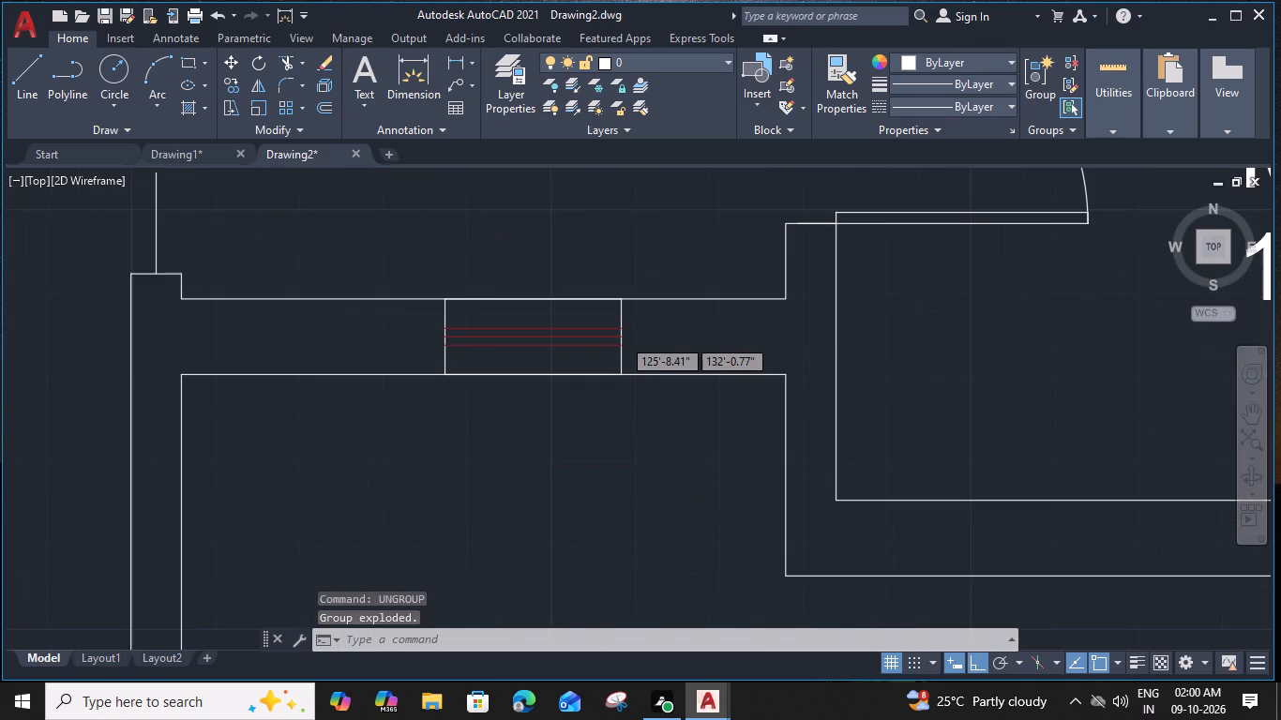
pyautogui.click(618, 367)
pyautogui.click(622, 331)
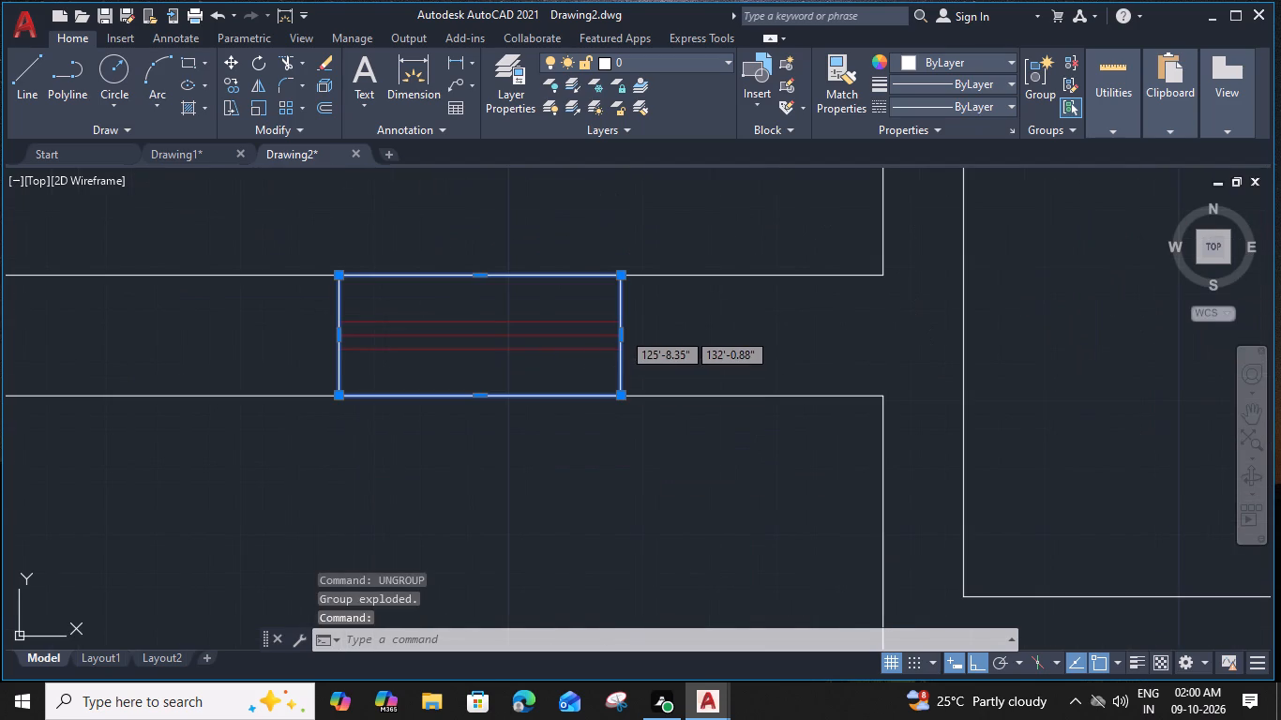
pyautogui.click(697, 339)
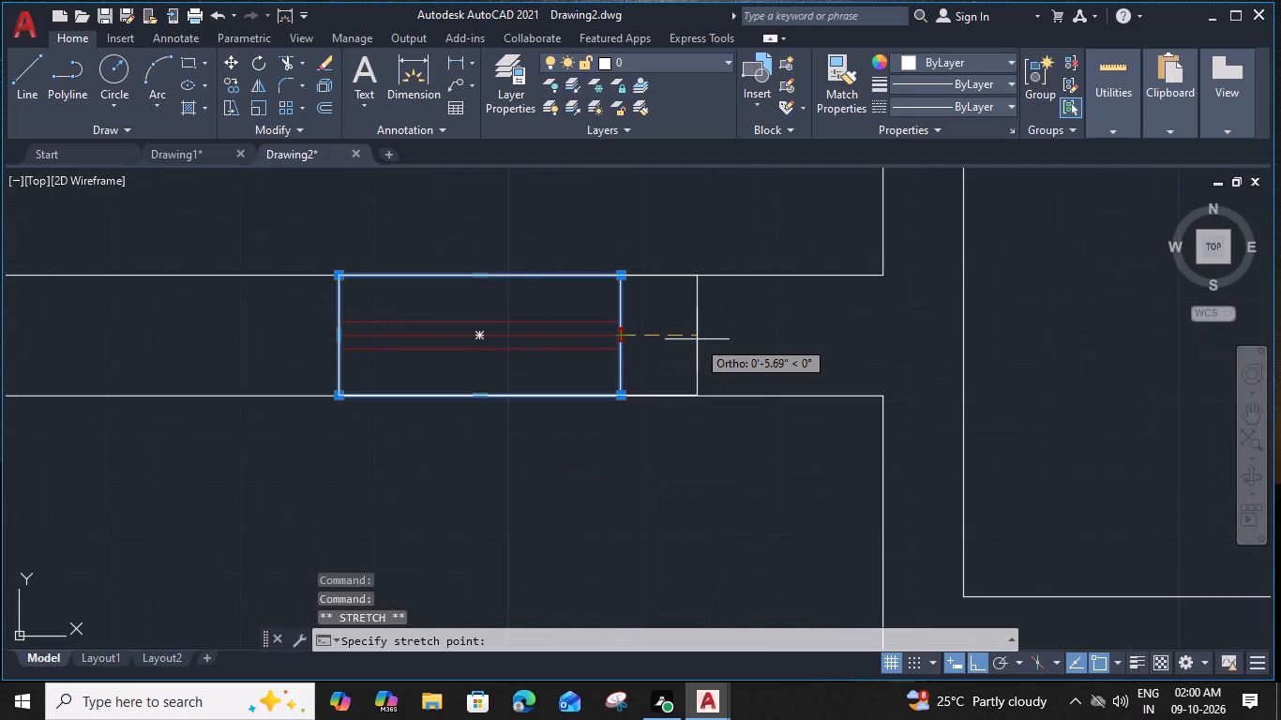
pyautogui.click(330, 331)
pyautogui.click(341, 338)
pyautogui.click(341, 338)
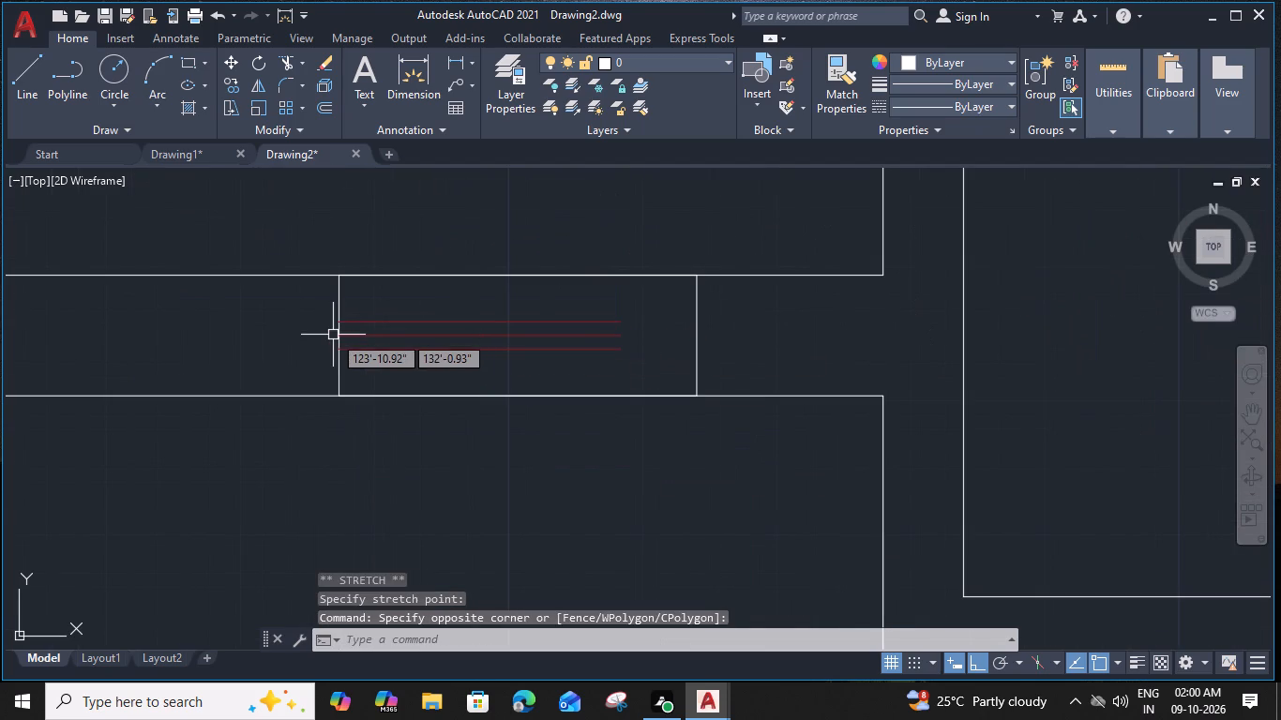
pyautogui.click(337, 292)
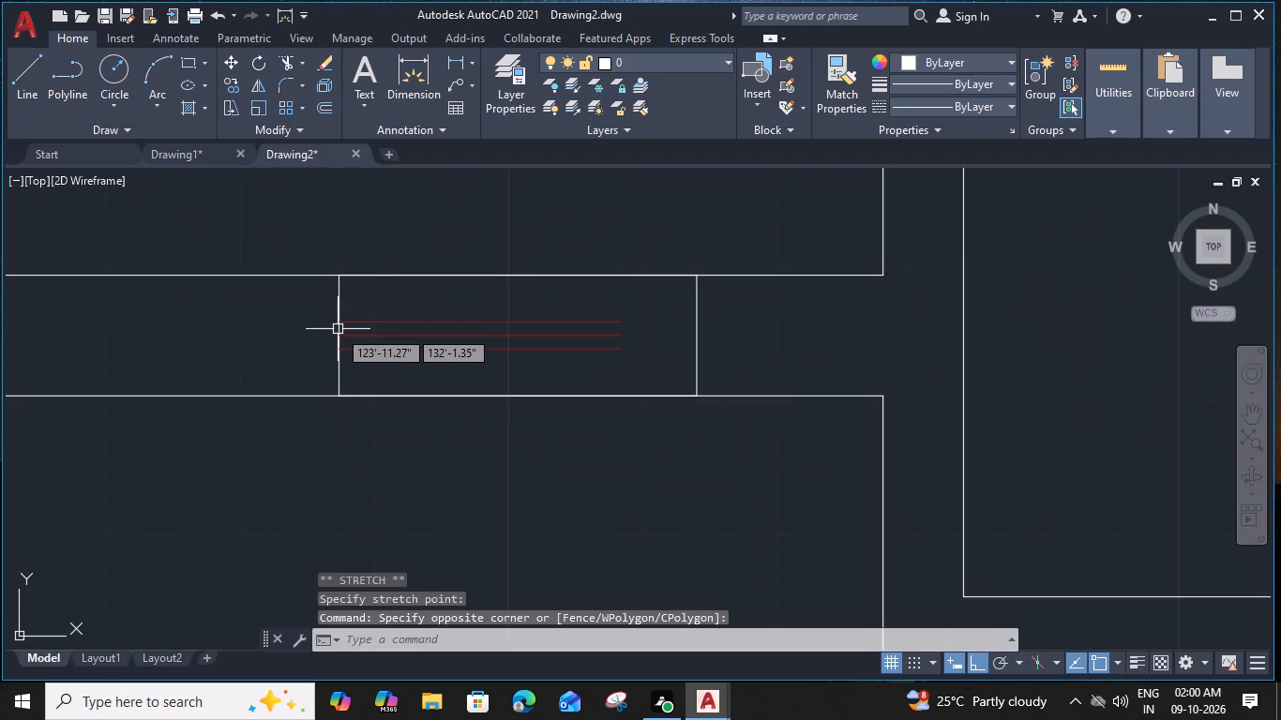
pyautogui.click(340, 331)
pyautogui.click(219, 333)
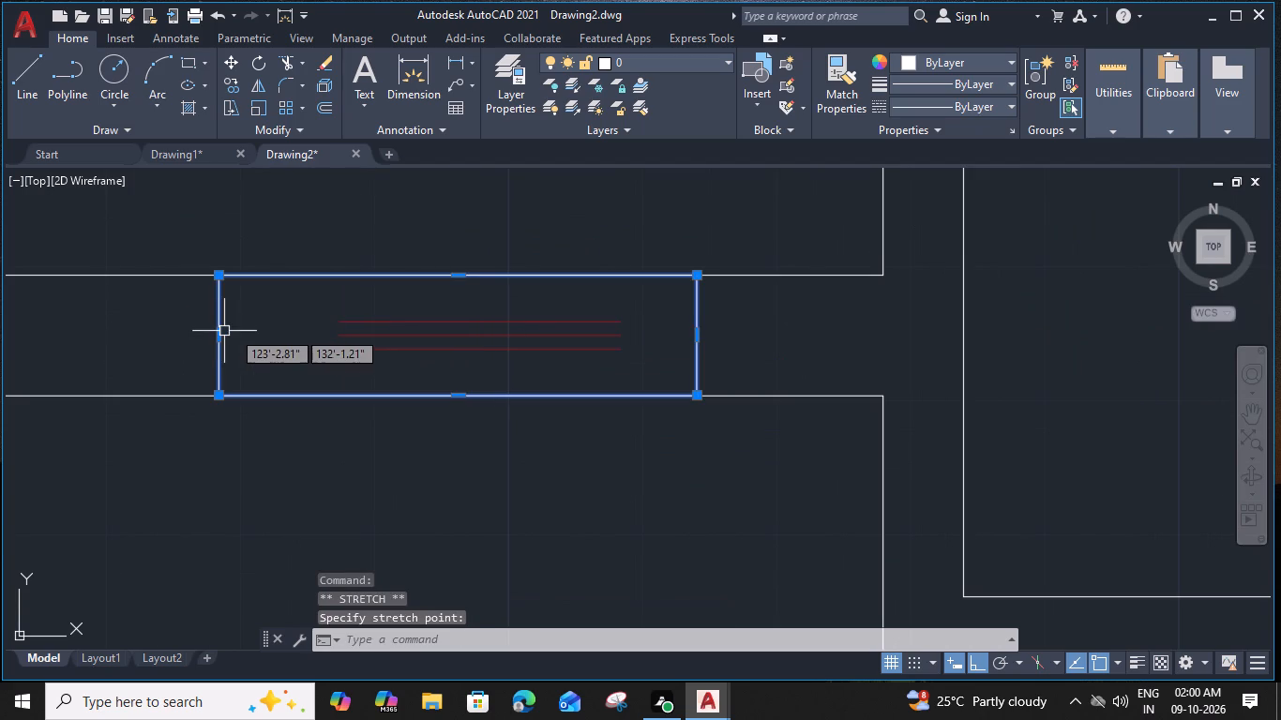
# Extend the DRESS window's three red lines to both ends of the widened frame.
pyautogui.write('EX')
pyautogui.press('space')
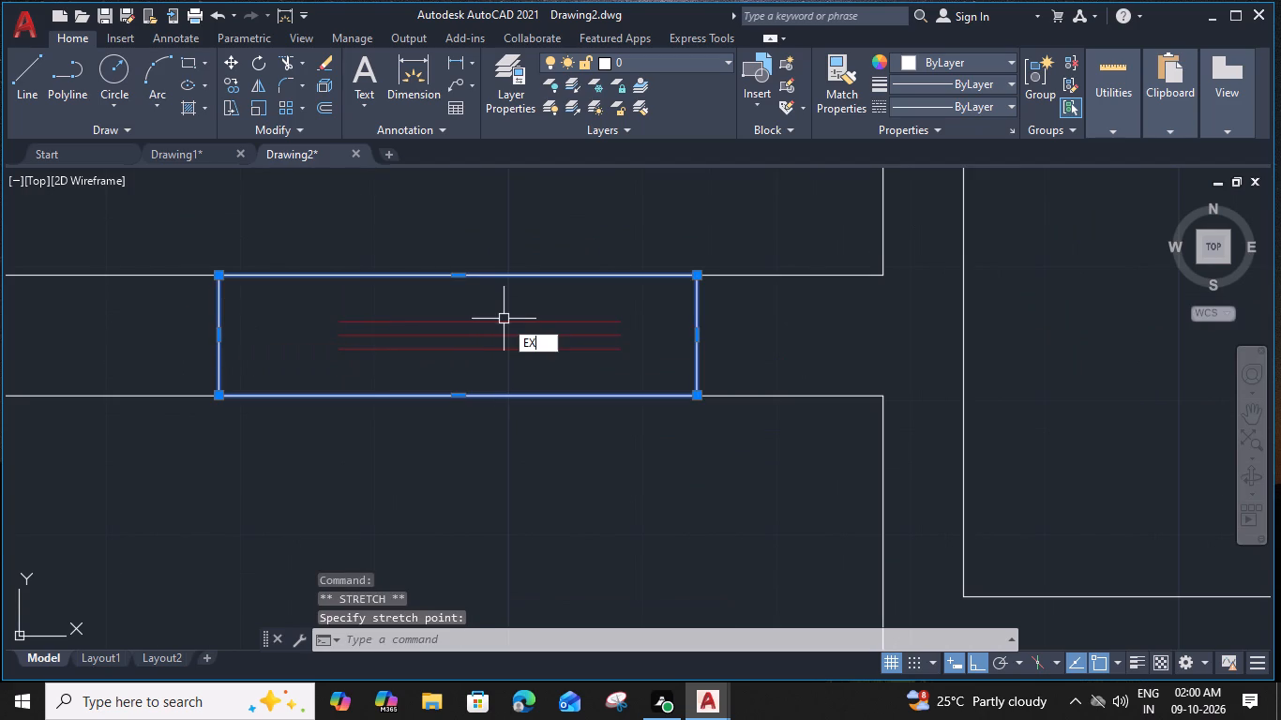
pyautogui.click(505, 319)
pyautogui.click(471, 318)
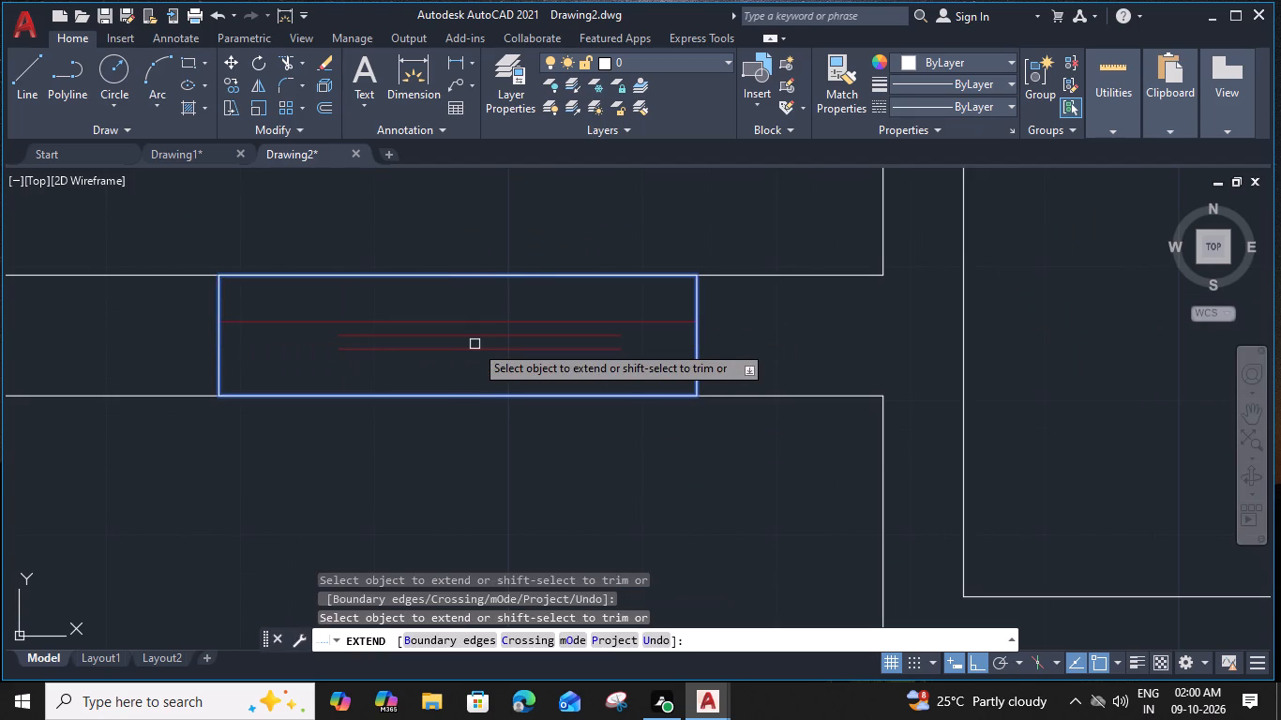
pyautogui.click(480, 334)
pyautogui.click(496, 347)
pyautogui.click(480, 335)
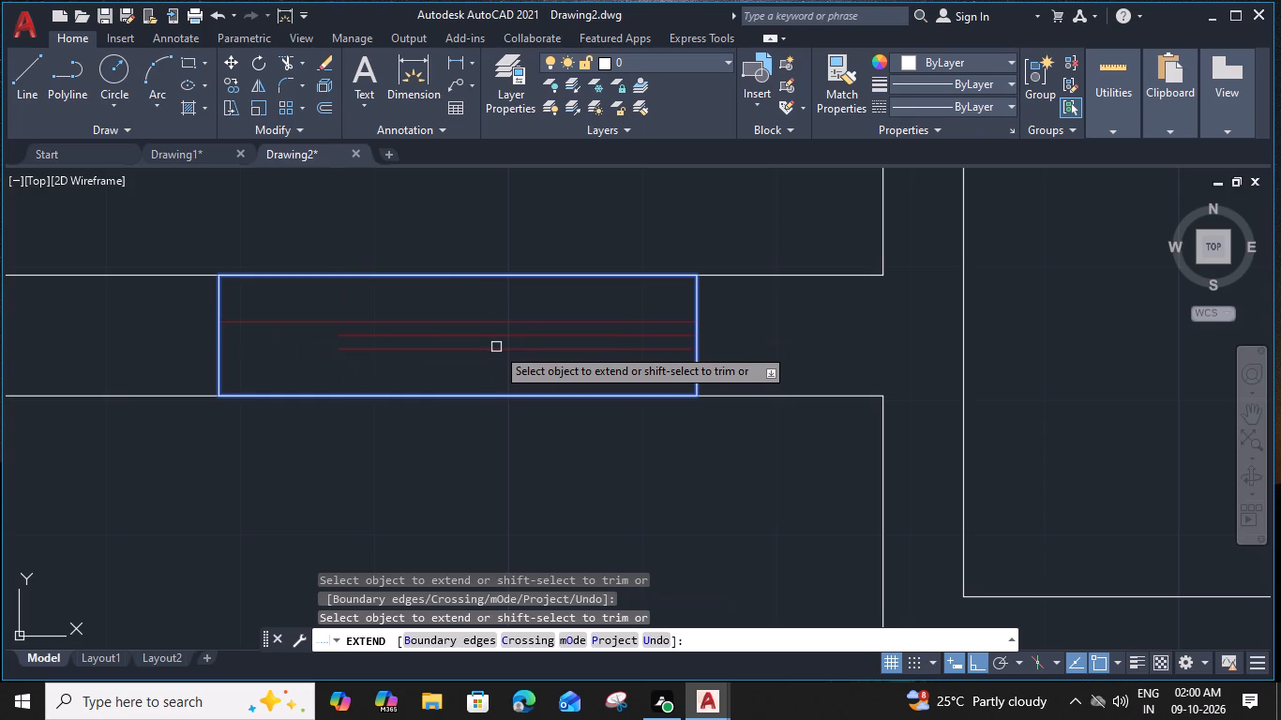
pyautogui.click(477, 349)
pyautogui.press('Escape')
# Group the DRESS window's frame and its three red lines.
pyautogui.moveTo(739, 311); pyautogui.dragTo(662, 326)
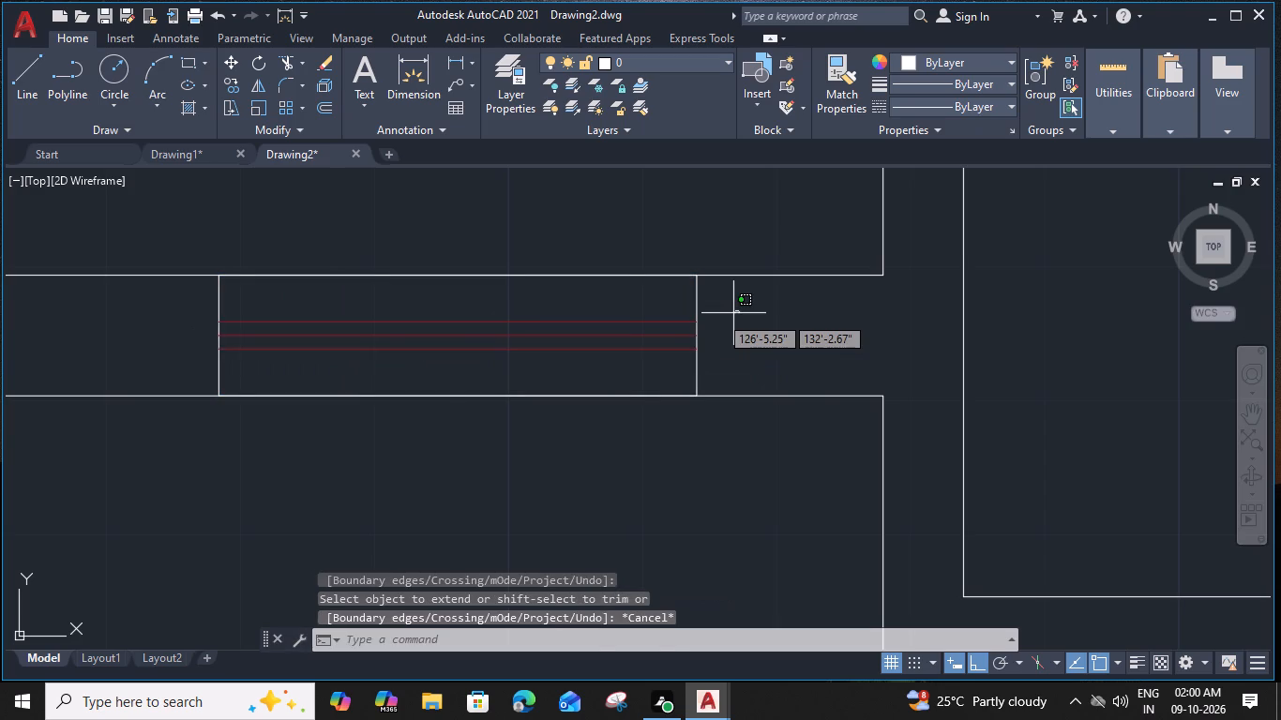
pyautogui.click(506, 373)
pyautogui.press('g')
pyautogui.press('space')
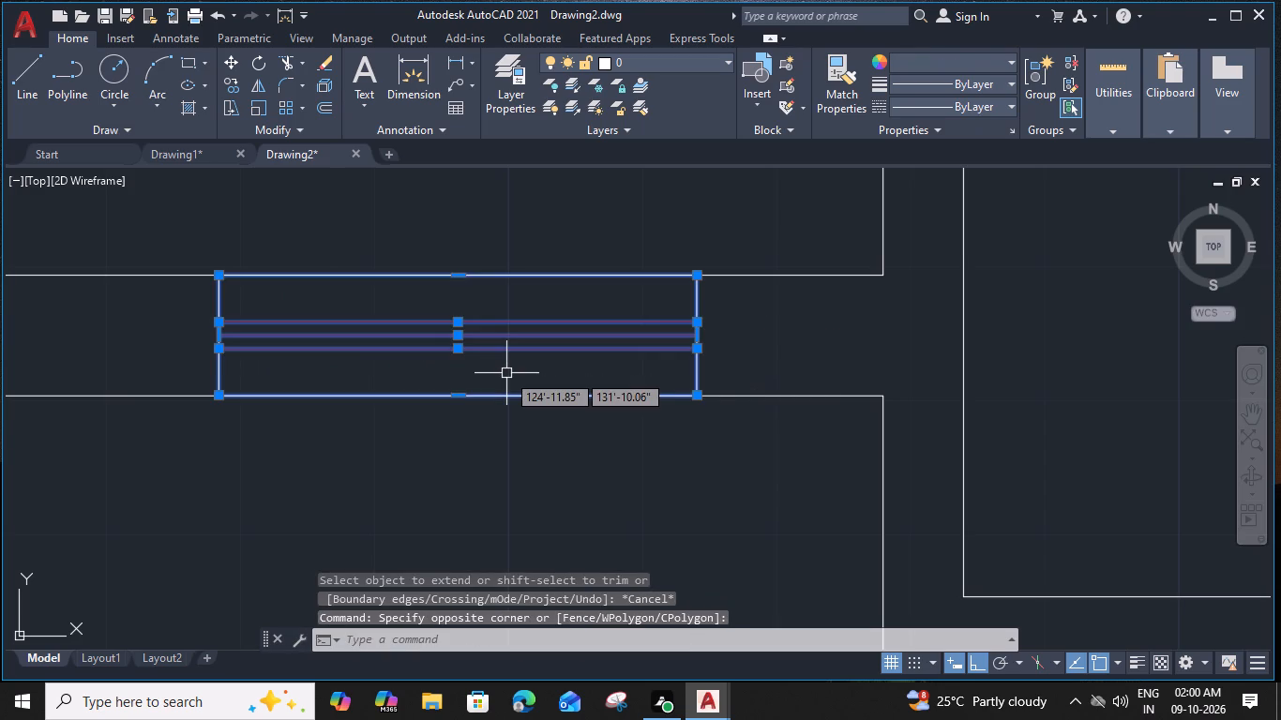
# Move the M.TOILET's east window straight east, out of the wall into the empty space outside the house.
pyautogui.scroll(-3, 507, 373)
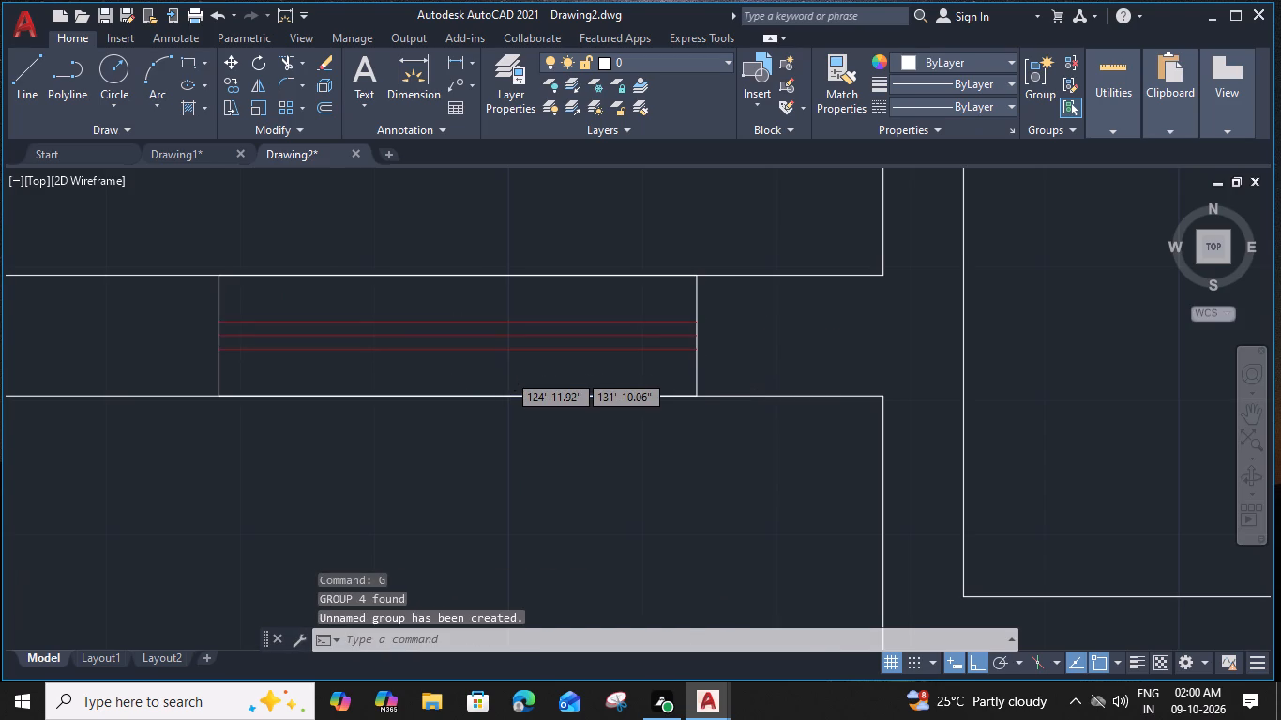
pyautogui.moveTo(520, 437); pyautogui.dragTo(445, 413, button='middle')
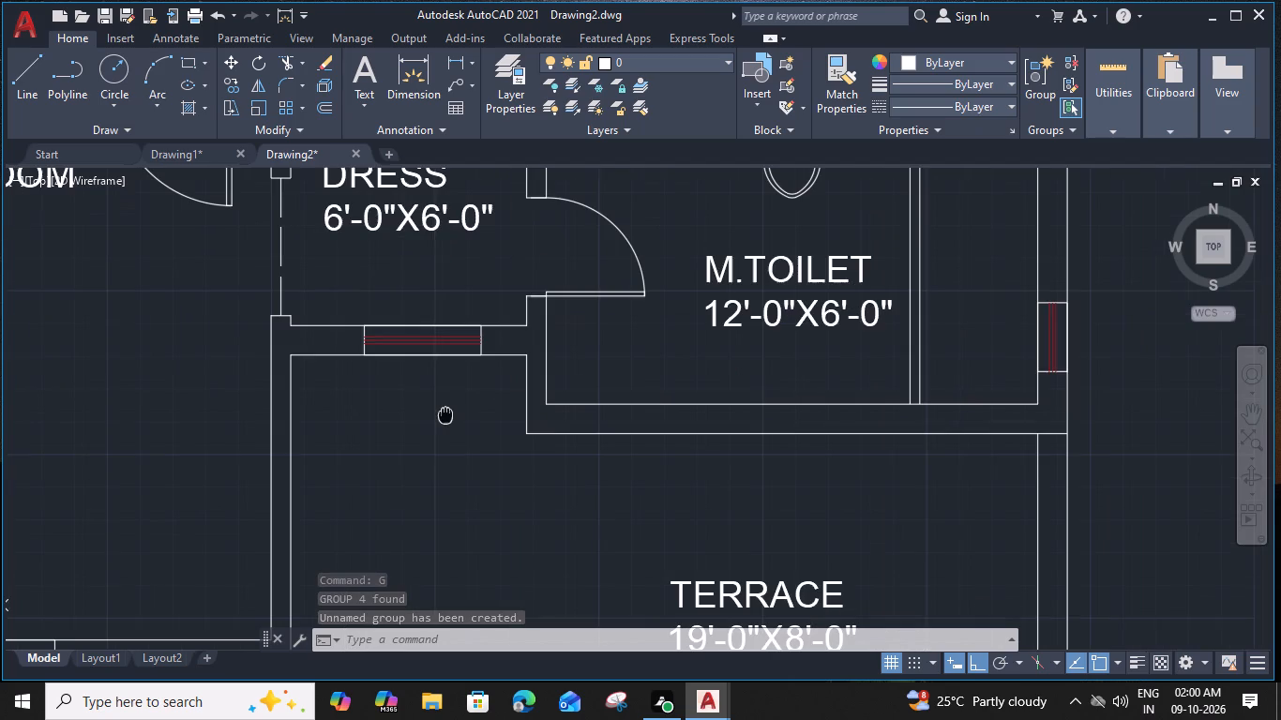
pyautogui.scroll(-2, 490, 404)
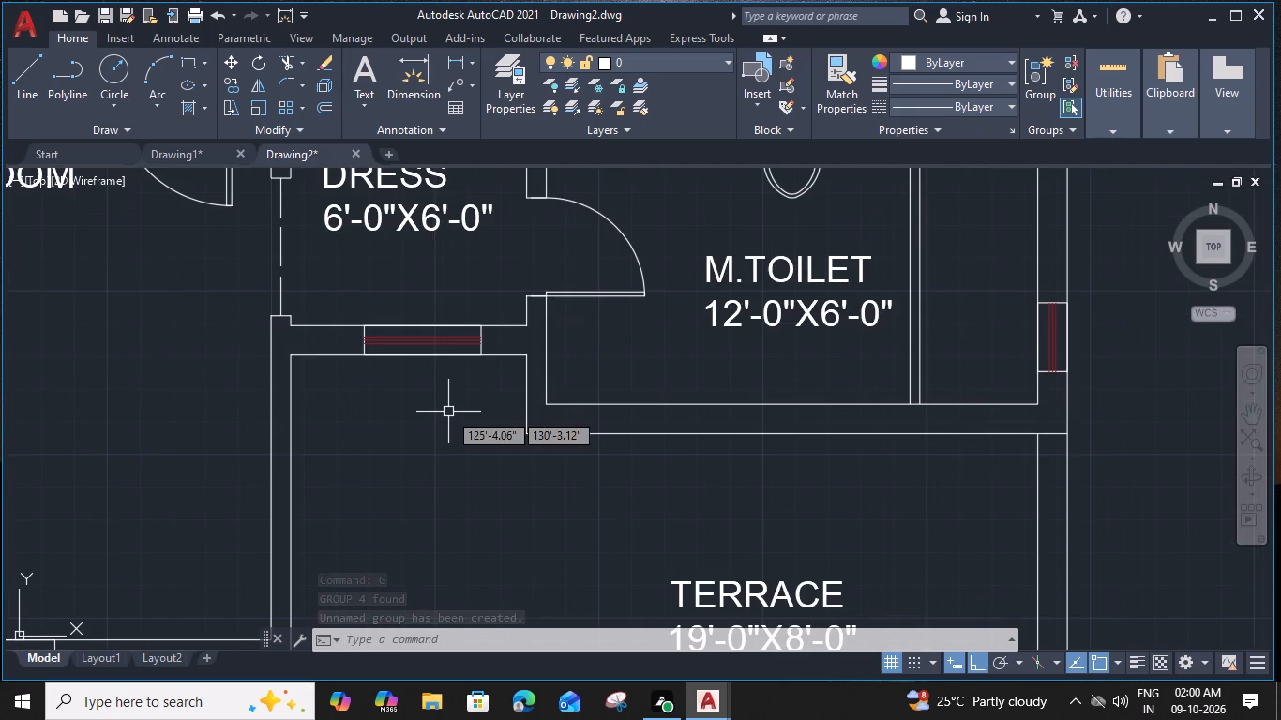
pyautogui.scroll(-1, 500, 414)
pyautogui.scroll(4, 632, 403)
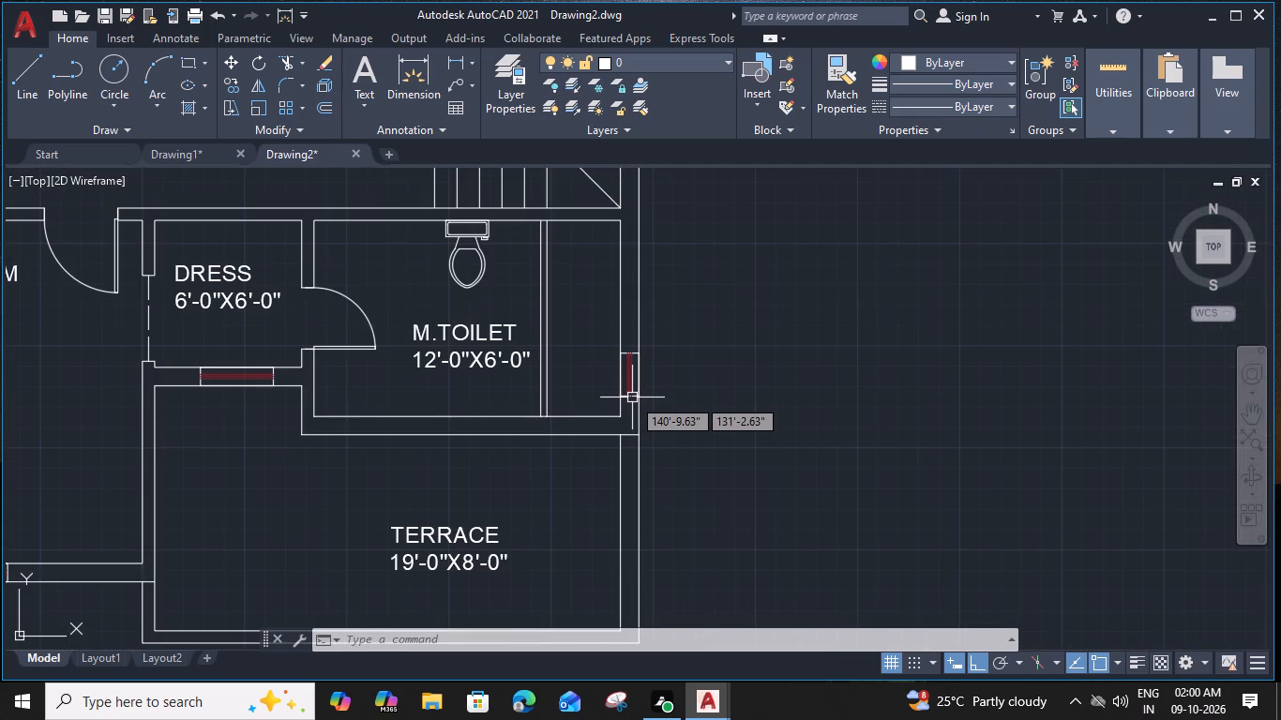
pyautogui.click(632, 397)
pyautogui.press('m')
pyautogui.press('space')
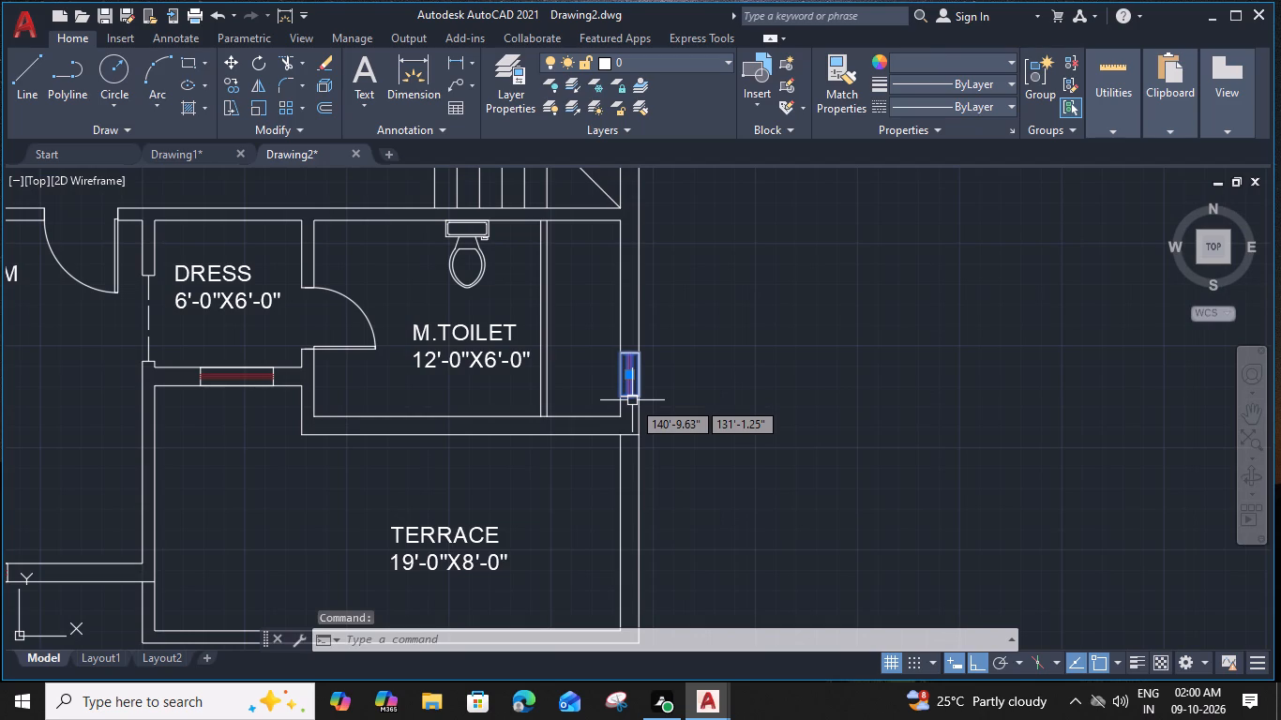
pyautogui.click(634, 401)
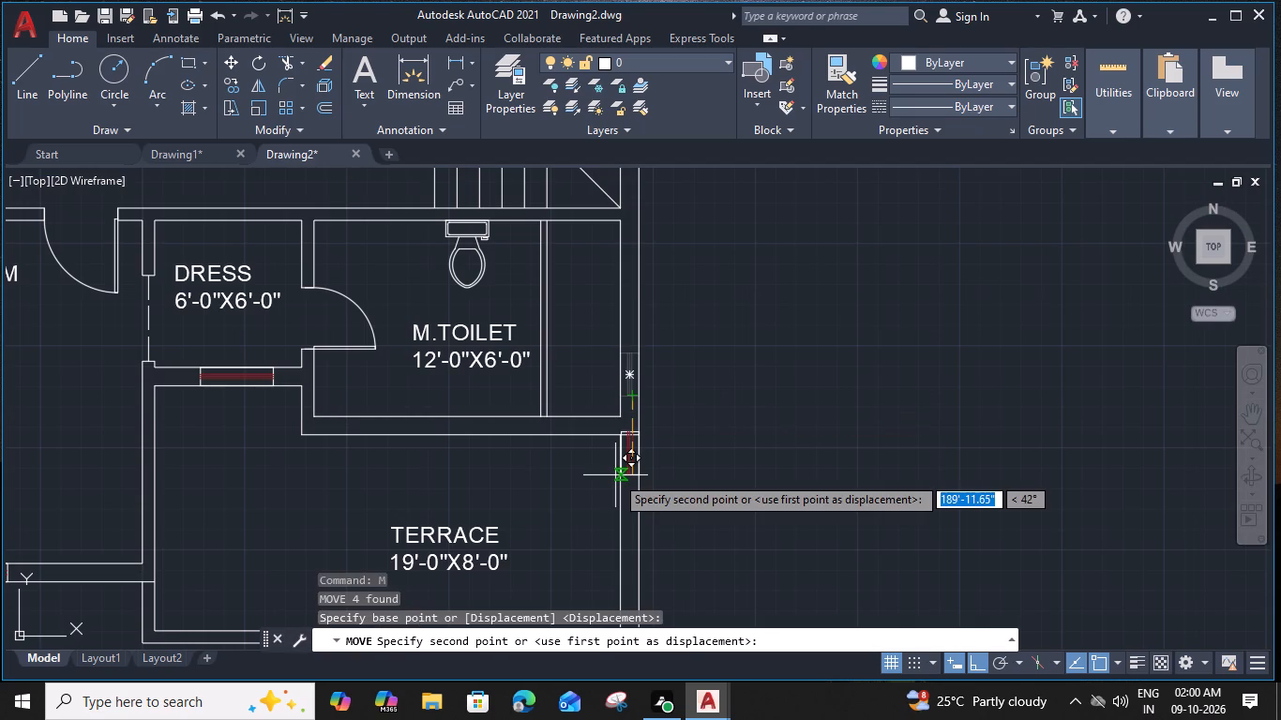
pyautogui.click(710, 444)
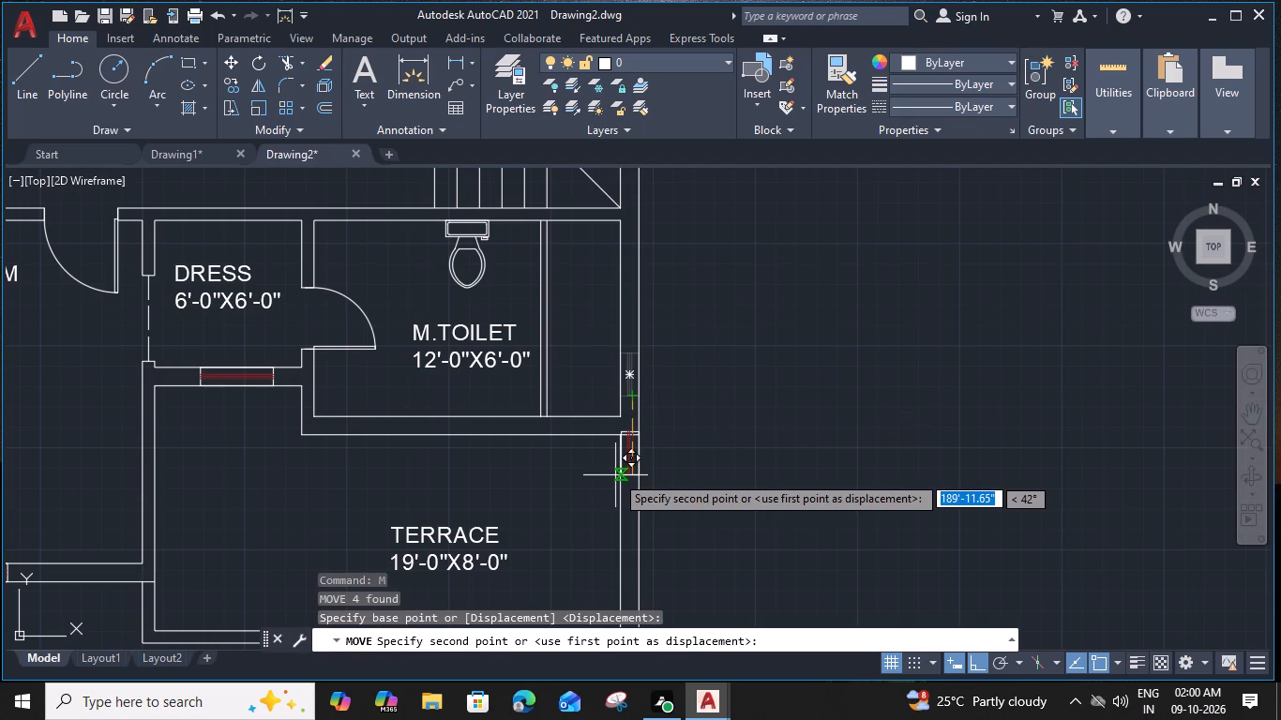
# Rotate the window lying outside the house 90° clockwise about its northeast corner so that it runs horizontally.
pyautogui.click(727, 347)
pyautogui.click(665, 435)
pyautogui.write('RO')
pyautogui.press('space')
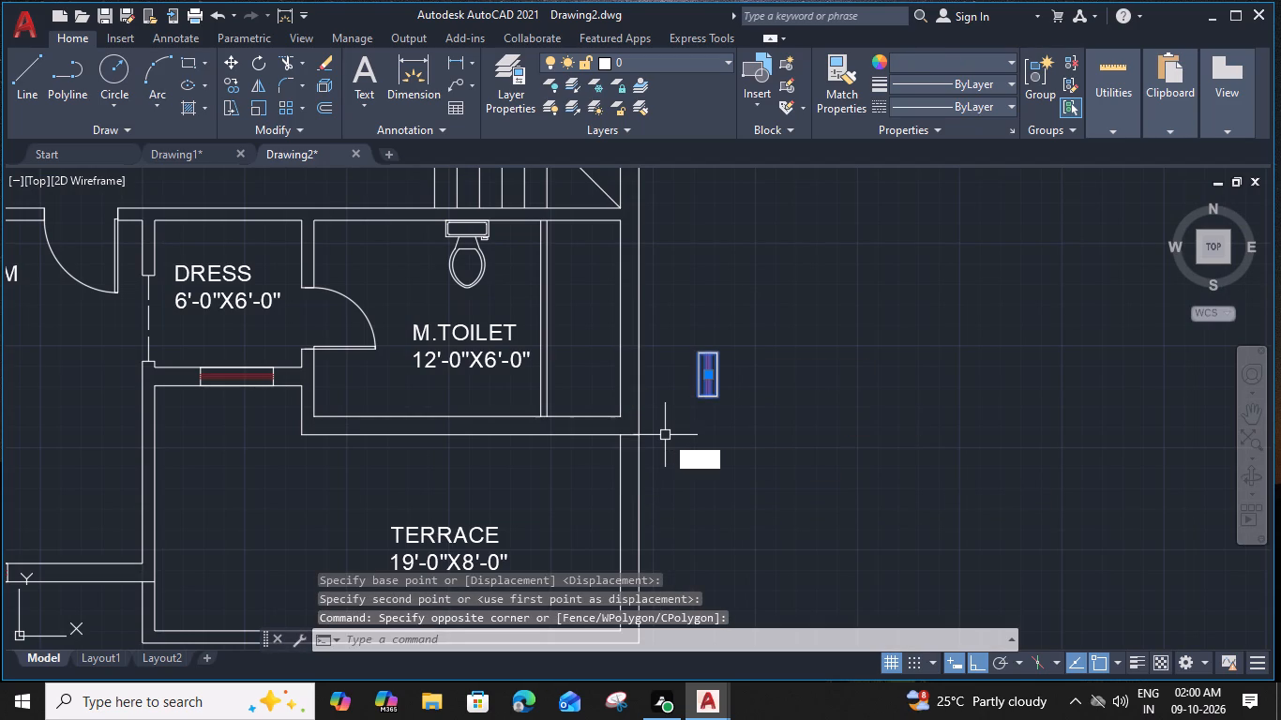
pyautogui.click(717, 352)
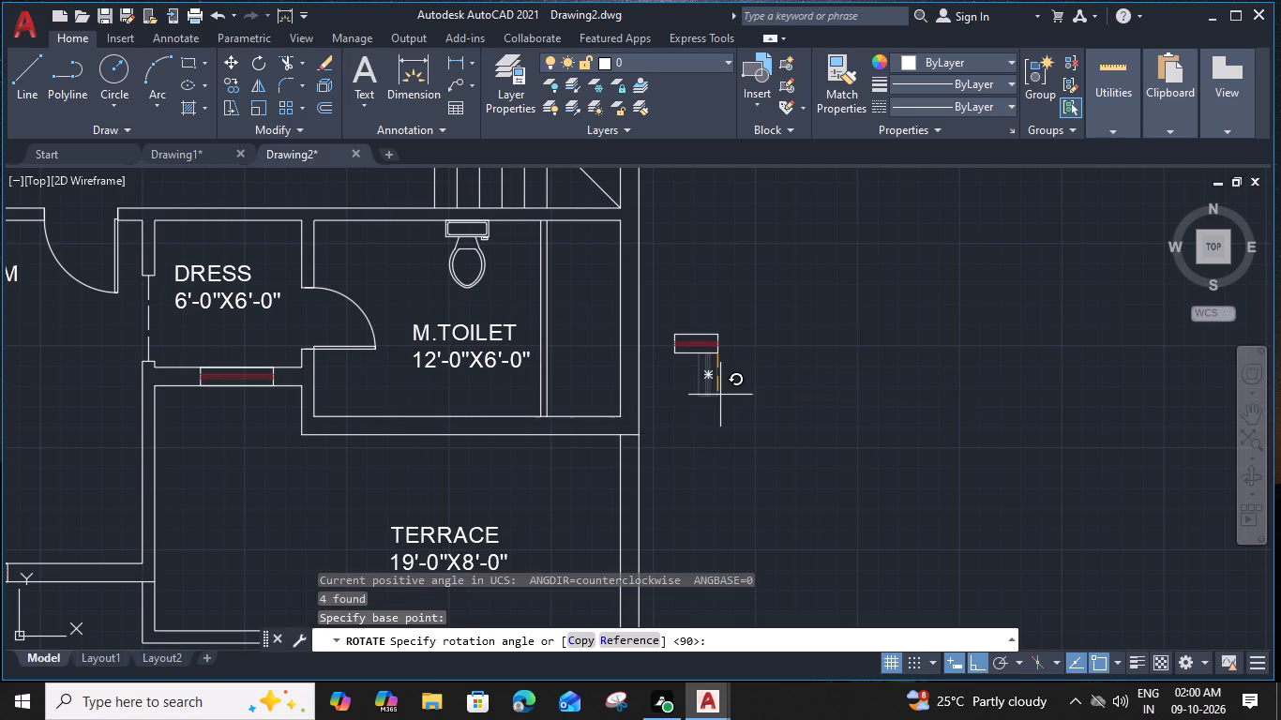
pyautogui.scroll(3, 716, 404)
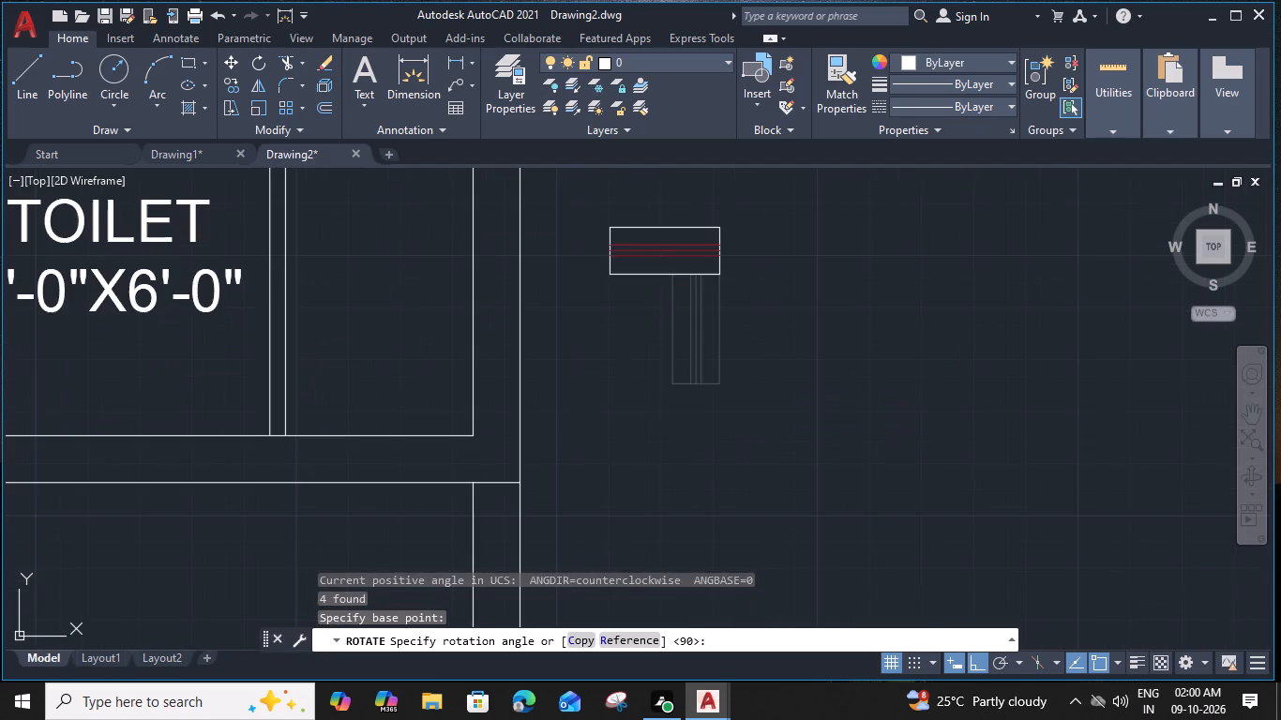
pyautogui.click(719, 381)
# Move the rotated window by its top edge's midpoint into the M.TOILET's south wall, west of the partition.
pyautogui.click(661, 275)
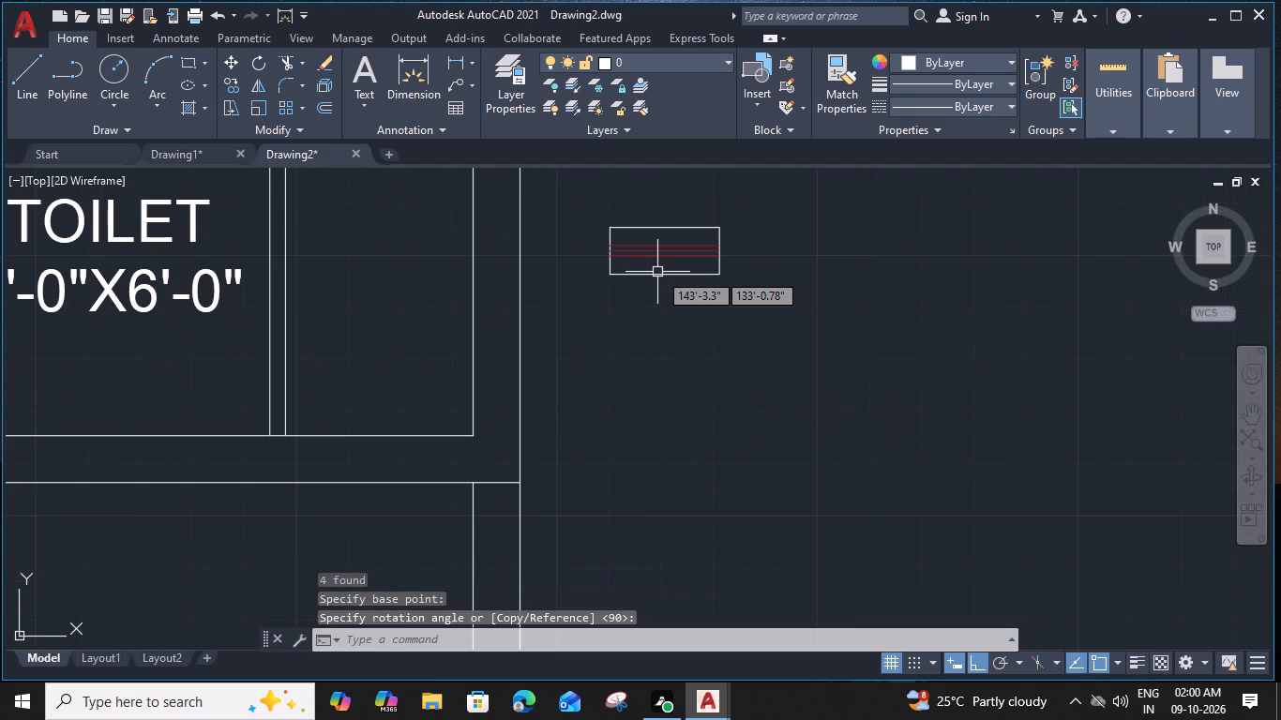
pyautogui.write('M')
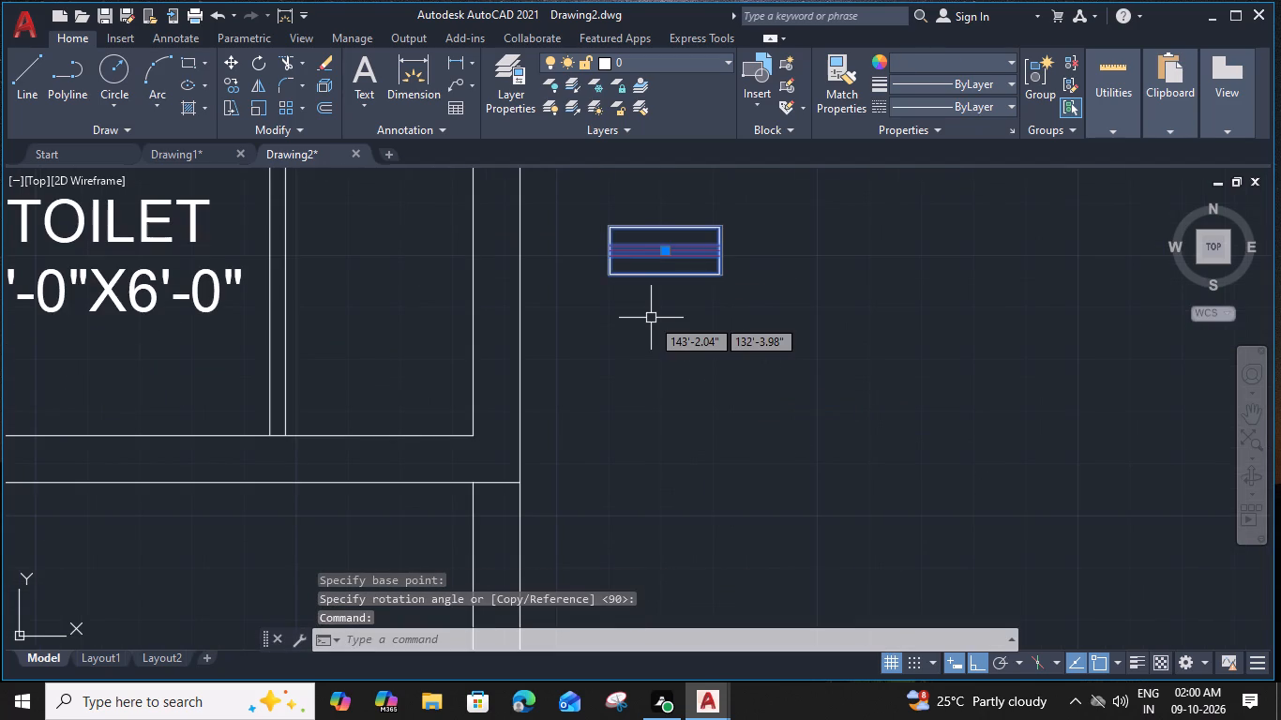
pyautogui.press('space')
pyautogui.click(662, 229)
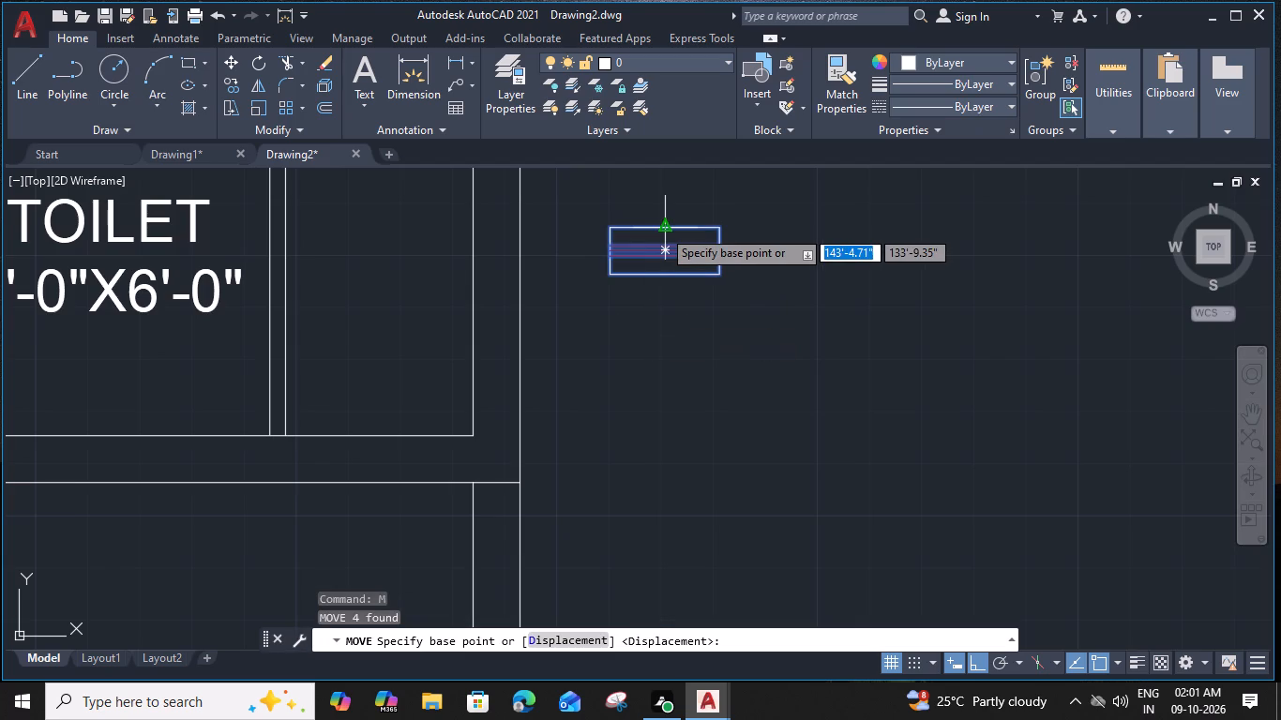
pyautogui.moveTo(209, 450); pyautogui.dragTo(605, 355, button='middle')
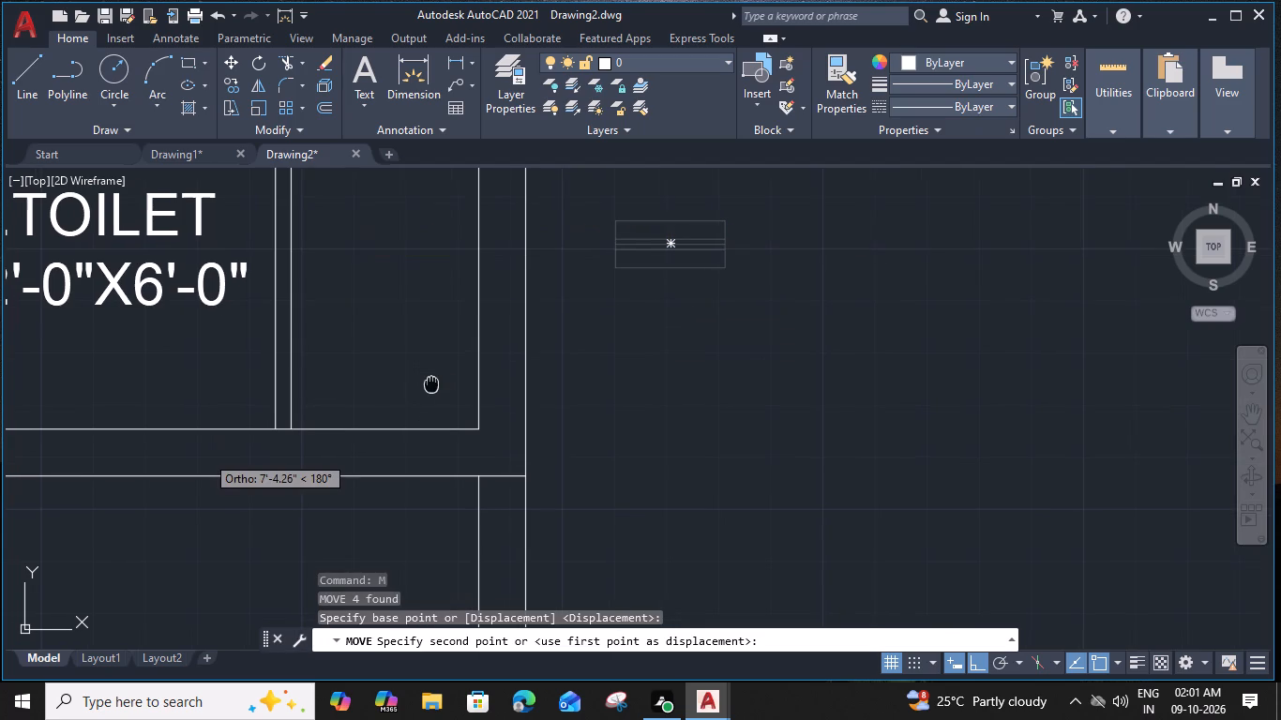
pyautogui.click(357, 341)
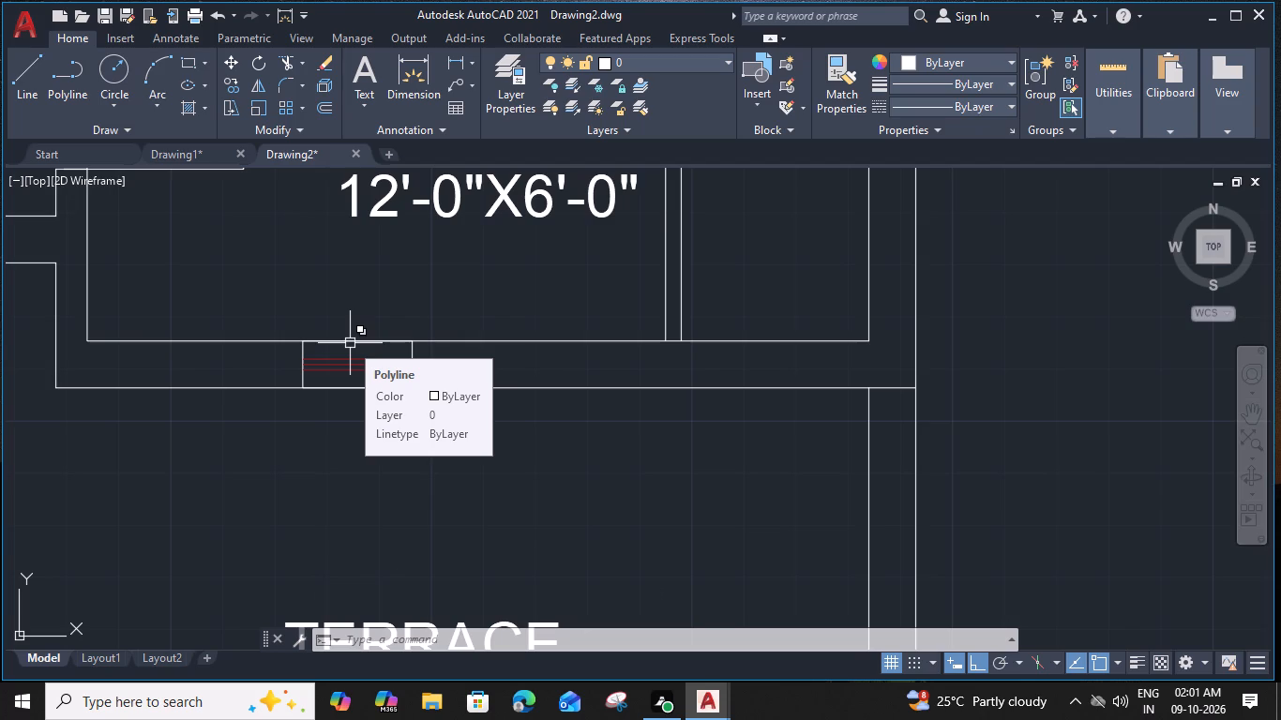
# Hatch the walls around DRESS and M.TOILET and the MASTER BEDROOM's adjoining east and south wall sections with ANSI31.
pyautogui.scroll(-3, 425, 353)
pyautogui.moveTo(454, 396); pyautogui.dragTo(450, 396, button='middle')
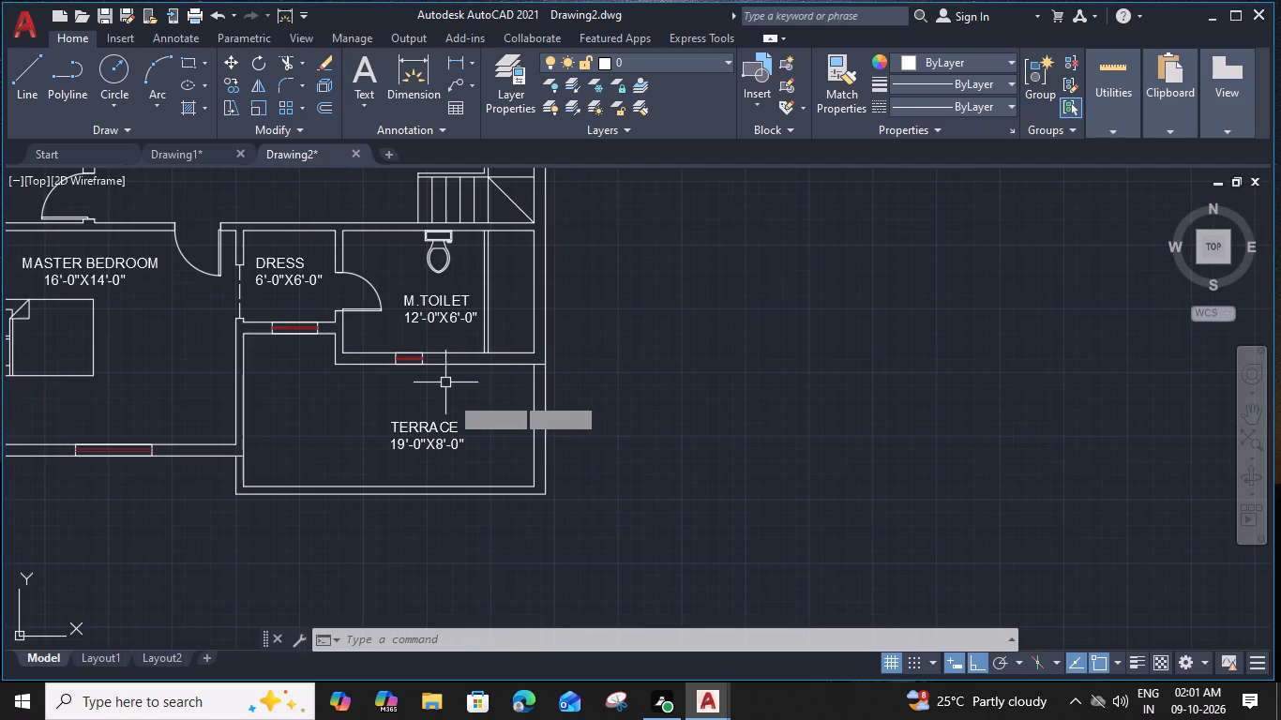
pyautogui.moveTo(450, 396); pyautogui.dragTo(556, 419, button='middle')
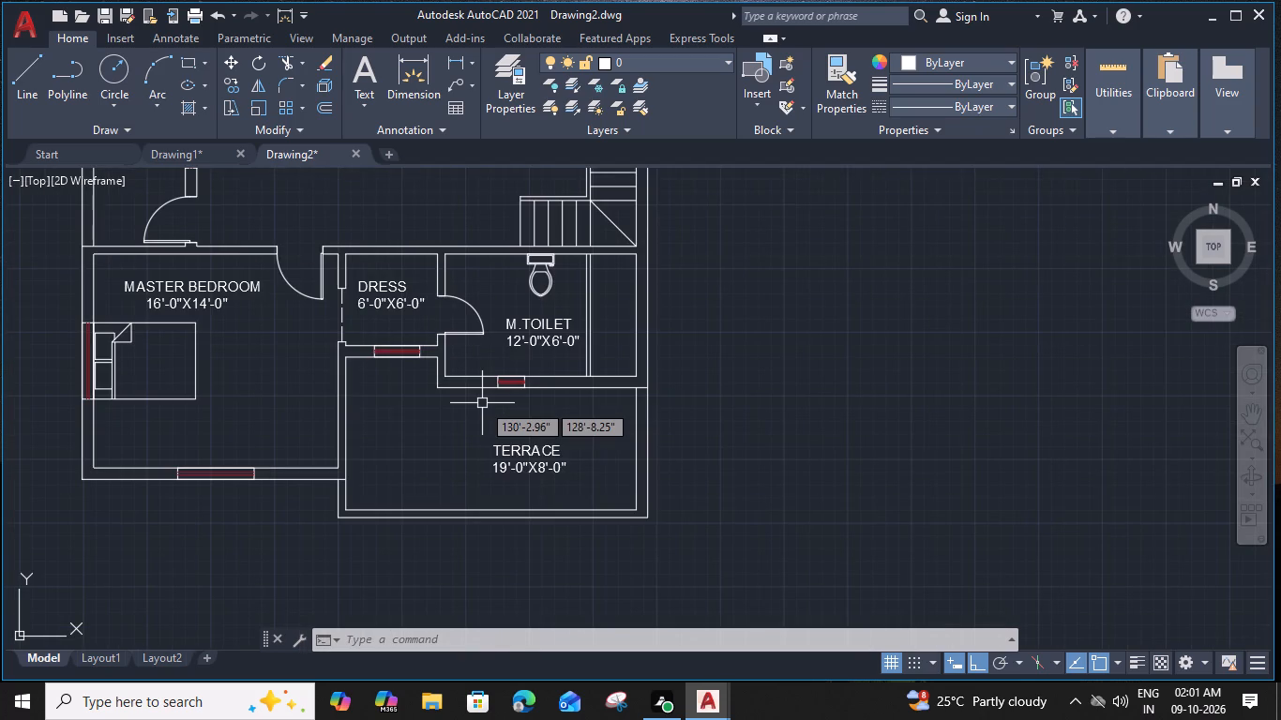
pyautogui.scroll(-2, 475, 404)
pyautogui.moveTo(450, 406); pyautogui.dragTo(475, 427, button='middle')
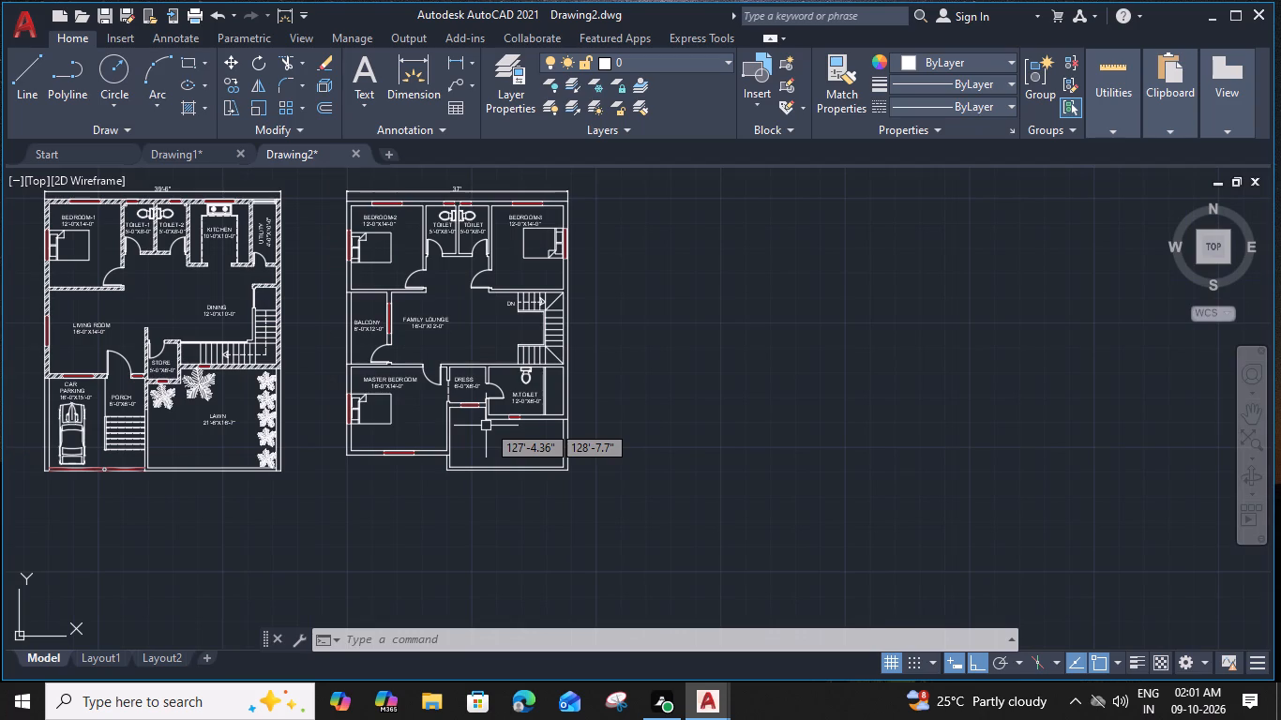
pyautogui.write('H')
pyautogui.press('space')
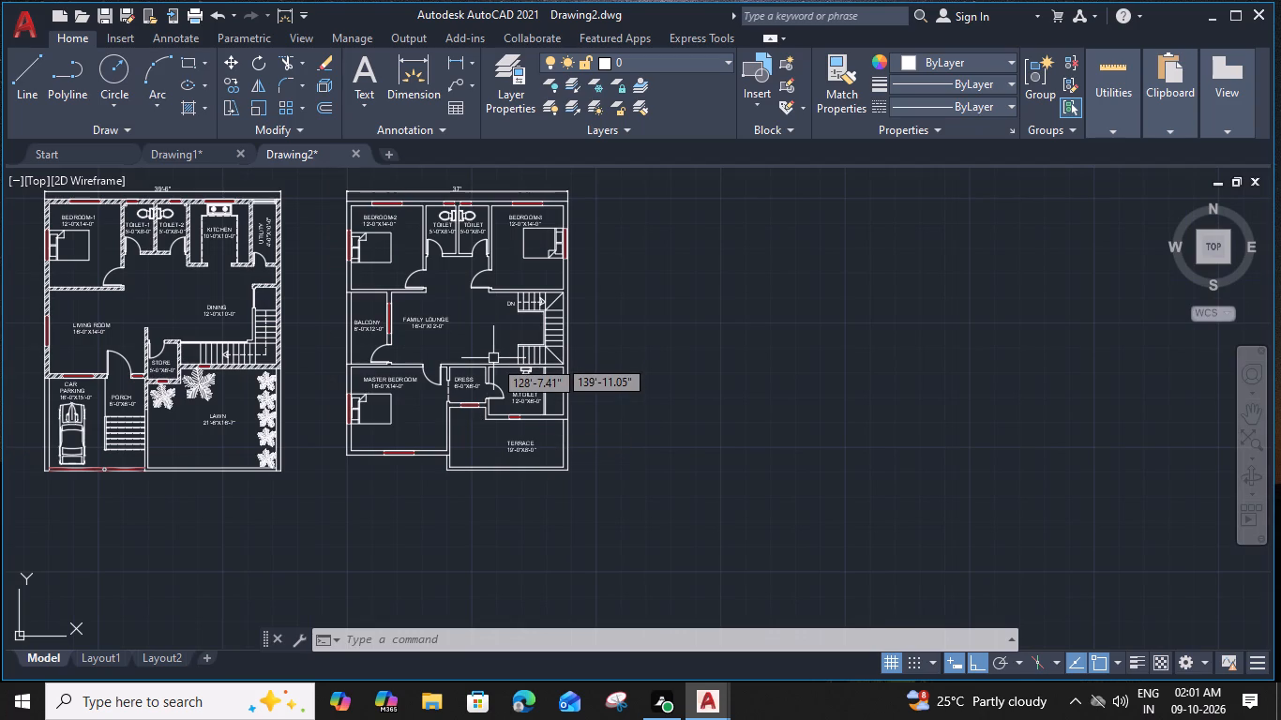
pyautogui.scroll(1, 475, 378)
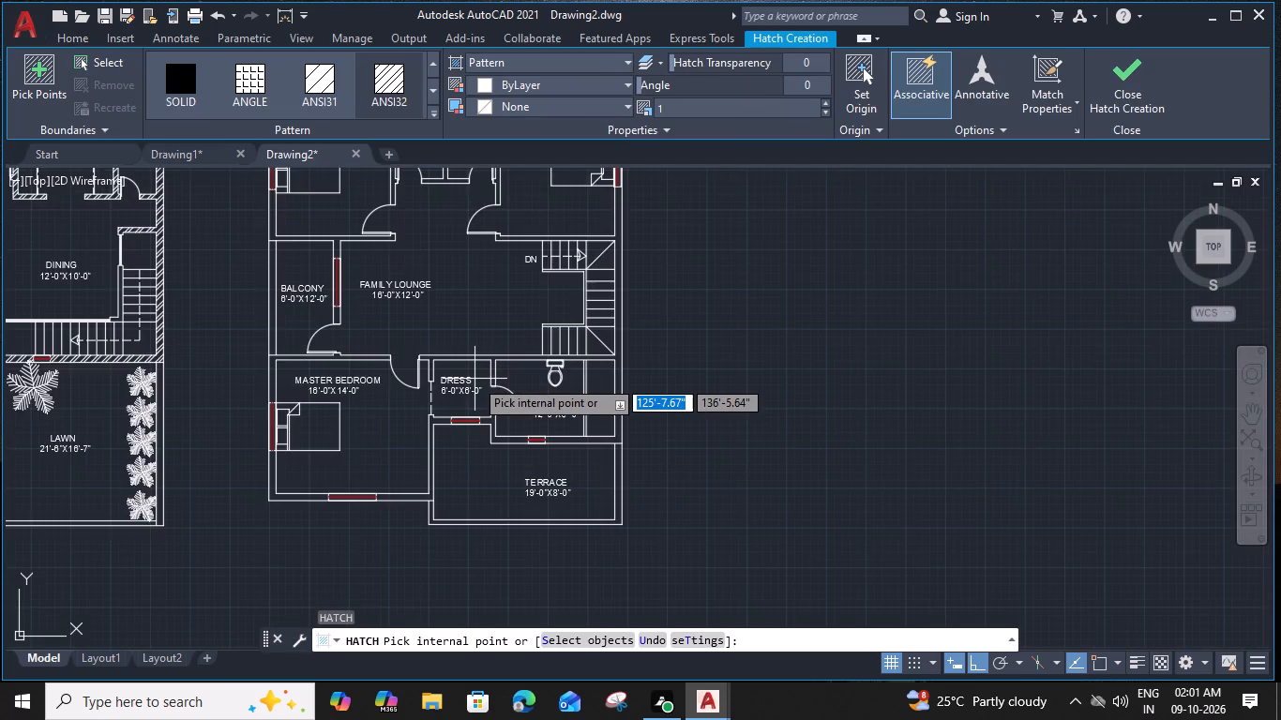
pyautogui.scroll(1, 475, 379)
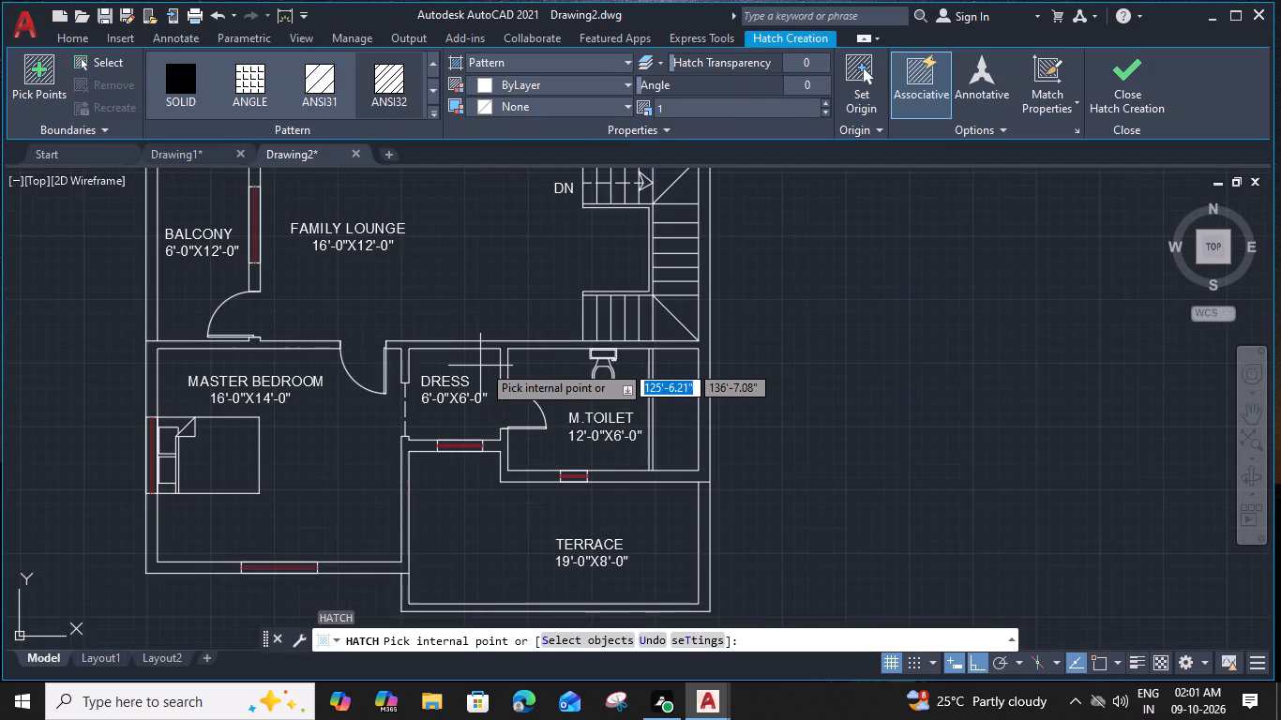
pyautogui.click(504, 348)
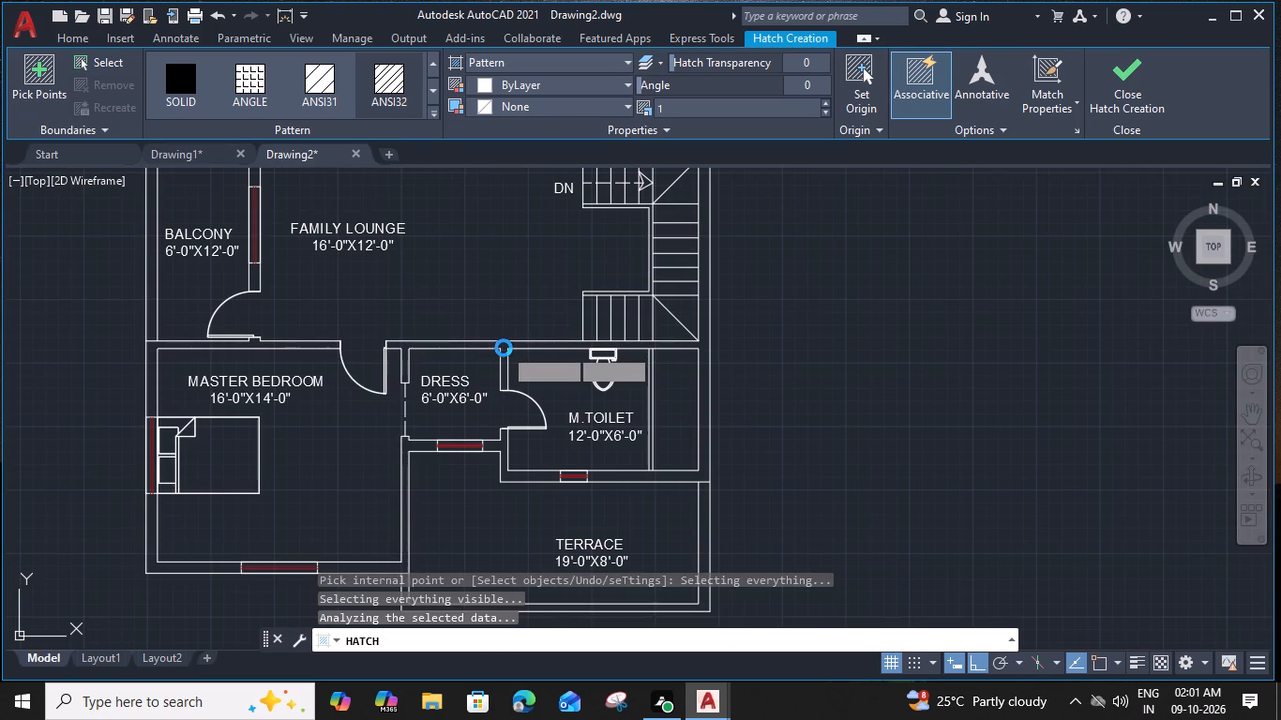
pyautogui.click(511, 475)
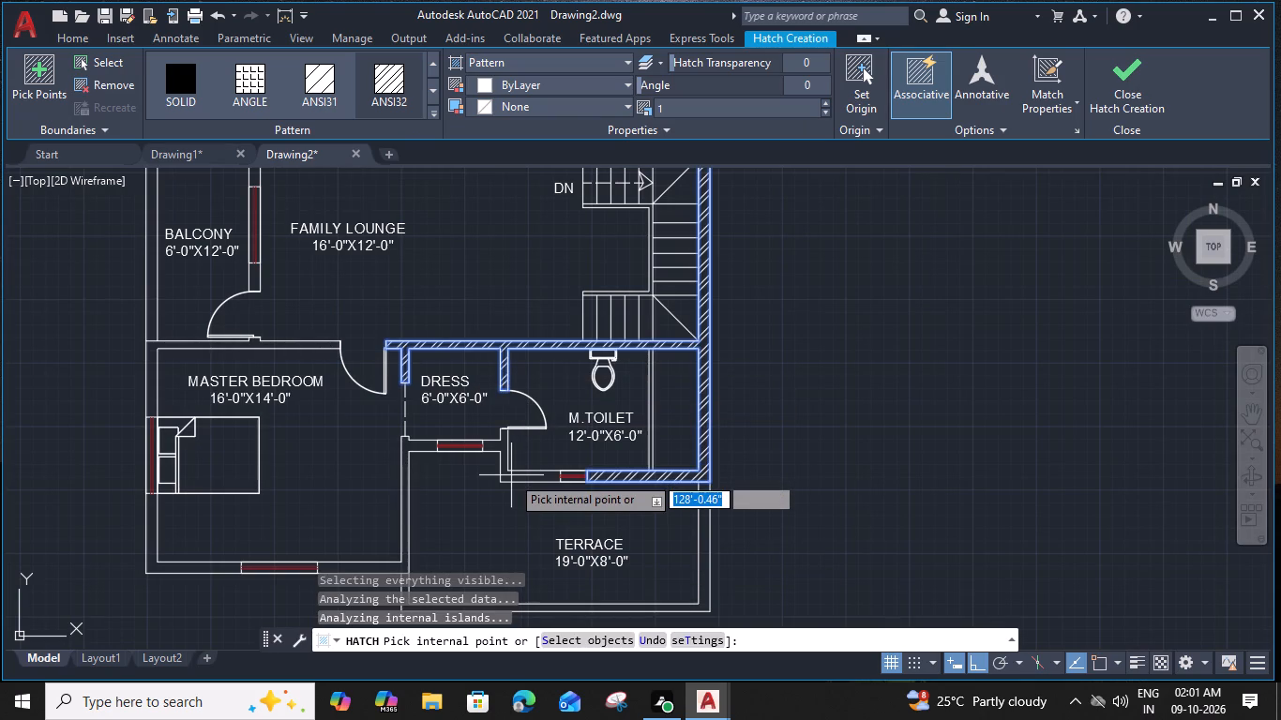
pyautogui.click(417, 446)
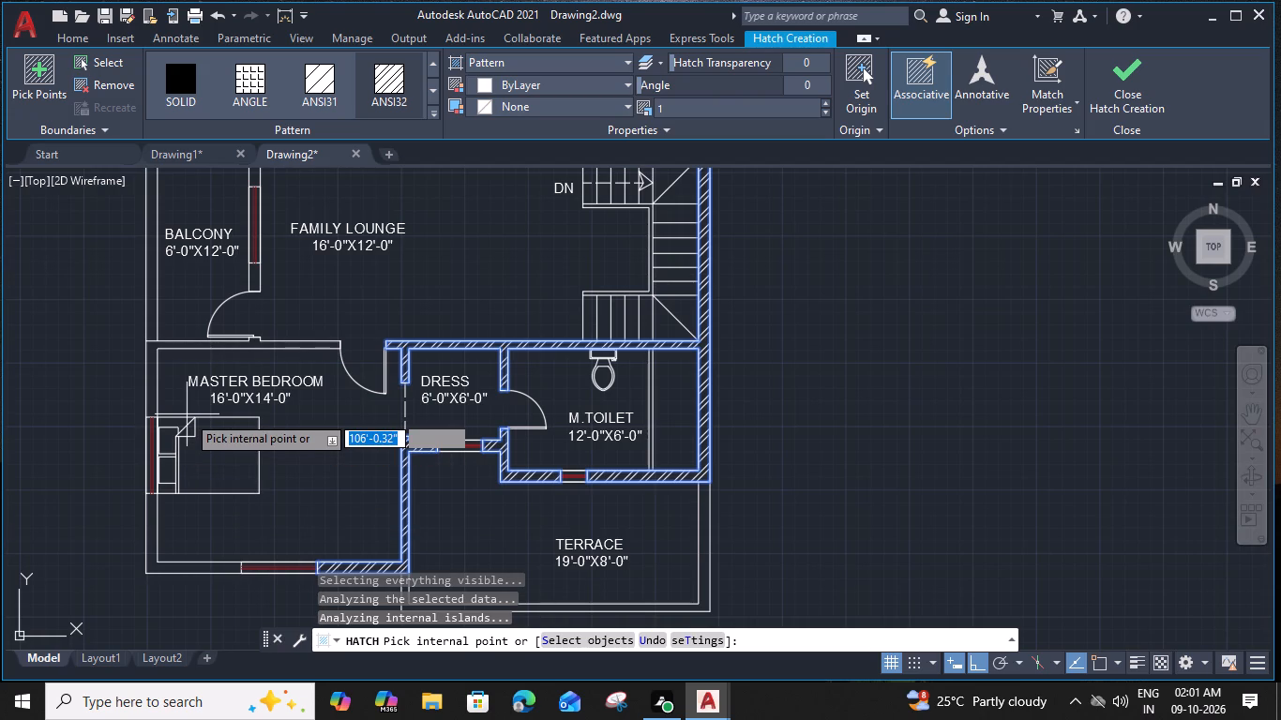
pyautogui.scroll(-8, 135, 642)
pyautogui.moveTo(113, 634); pyautogui.dragTo(200, 610, button='middle')
pyautogui.press('Escape')
pyautogui.press('Escape')
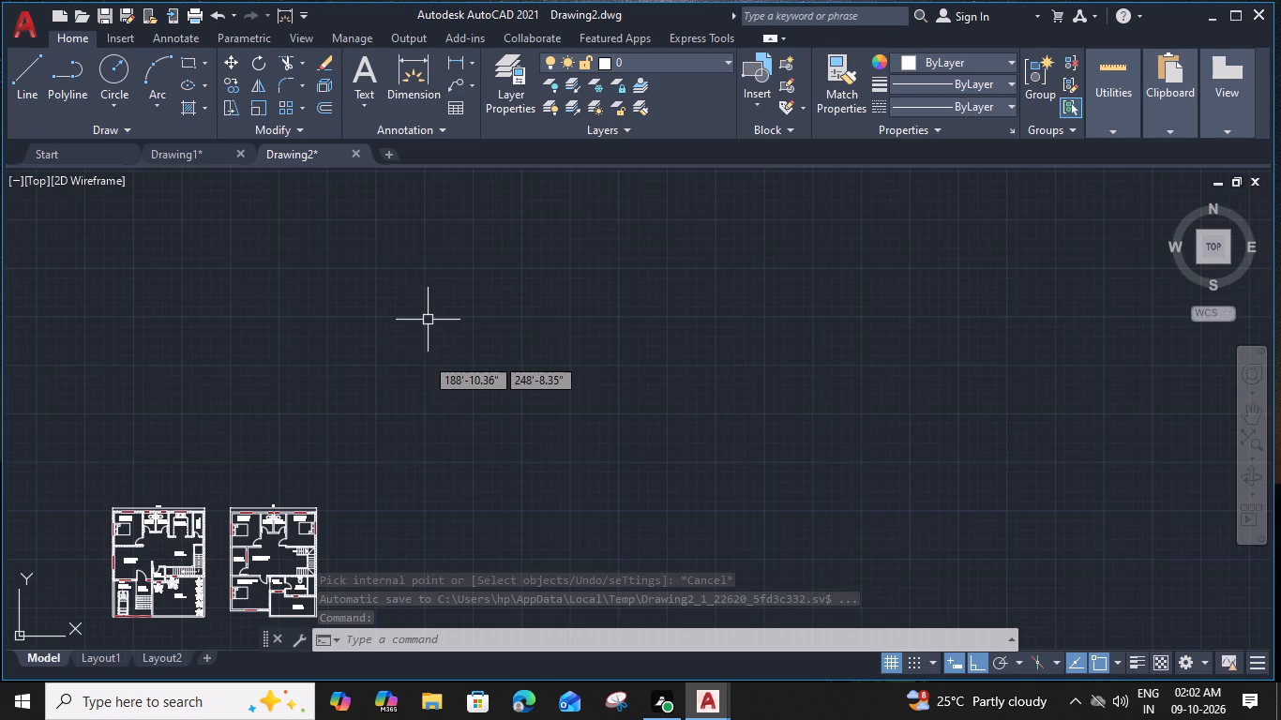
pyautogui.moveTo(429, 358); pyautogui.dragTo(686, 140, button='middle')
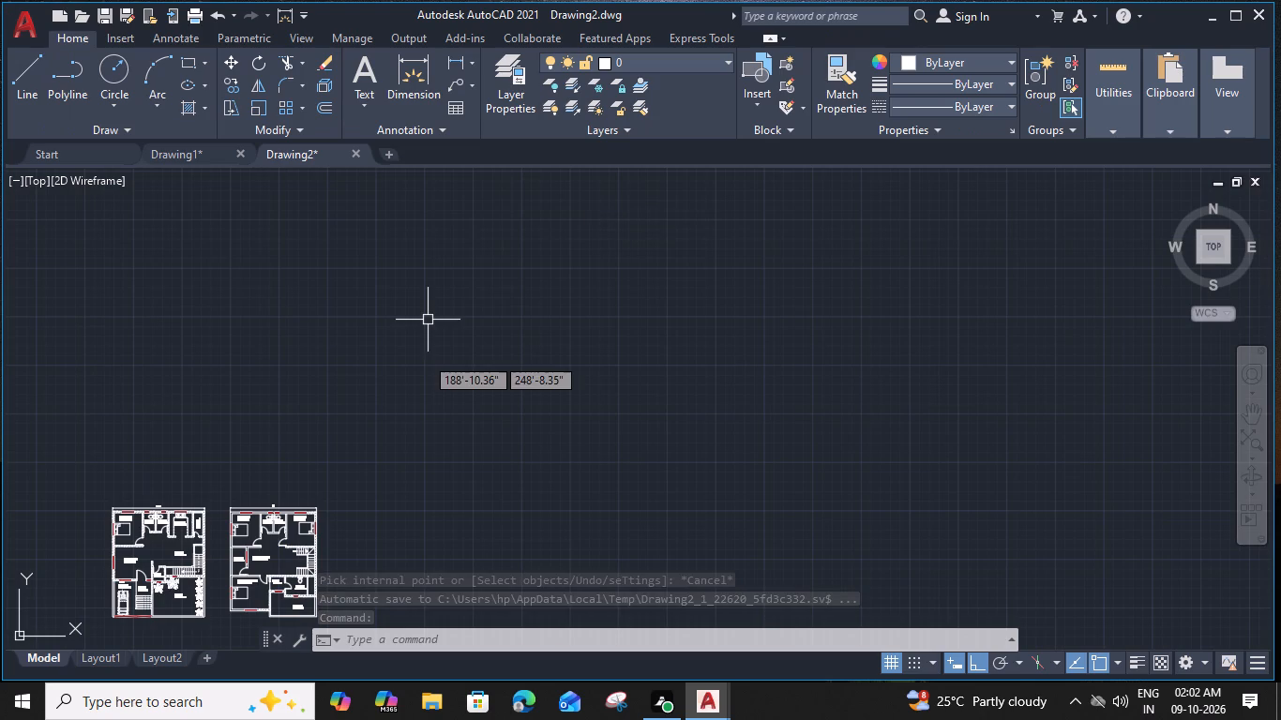
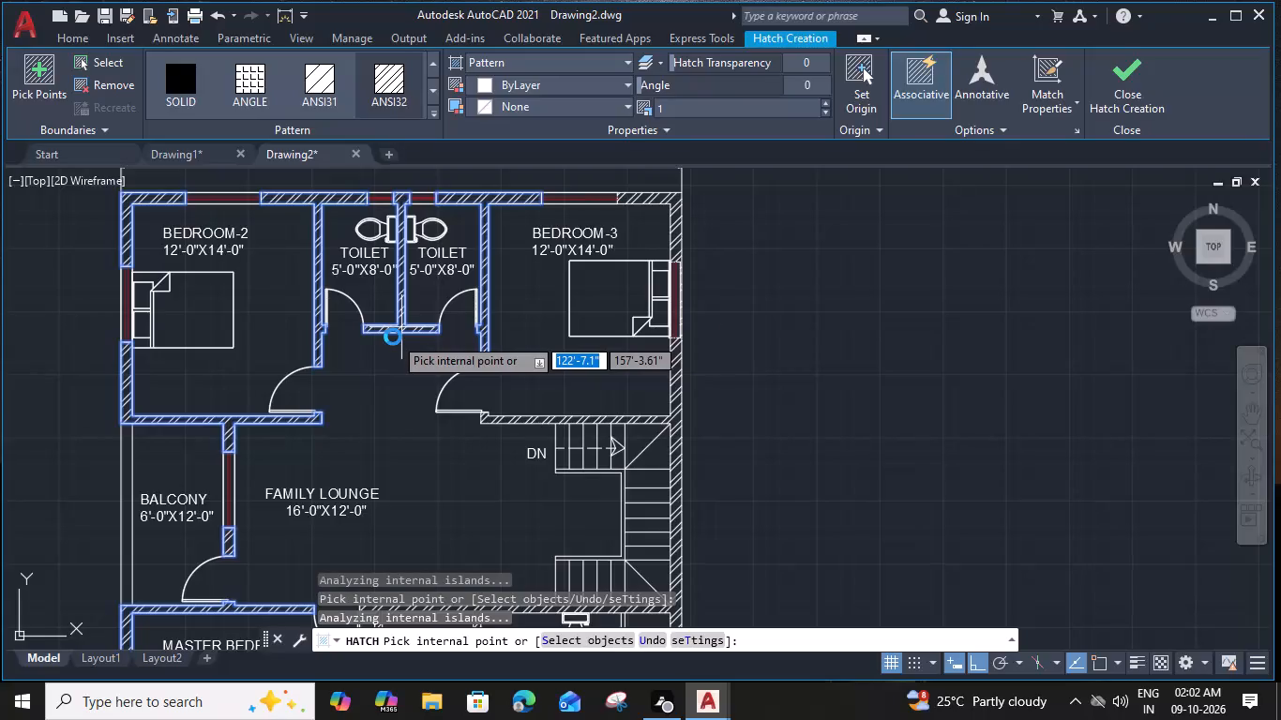
# Finish the ANSI31 wall hatch on the second house floor plan.
pyautogui.click(1121, 72)
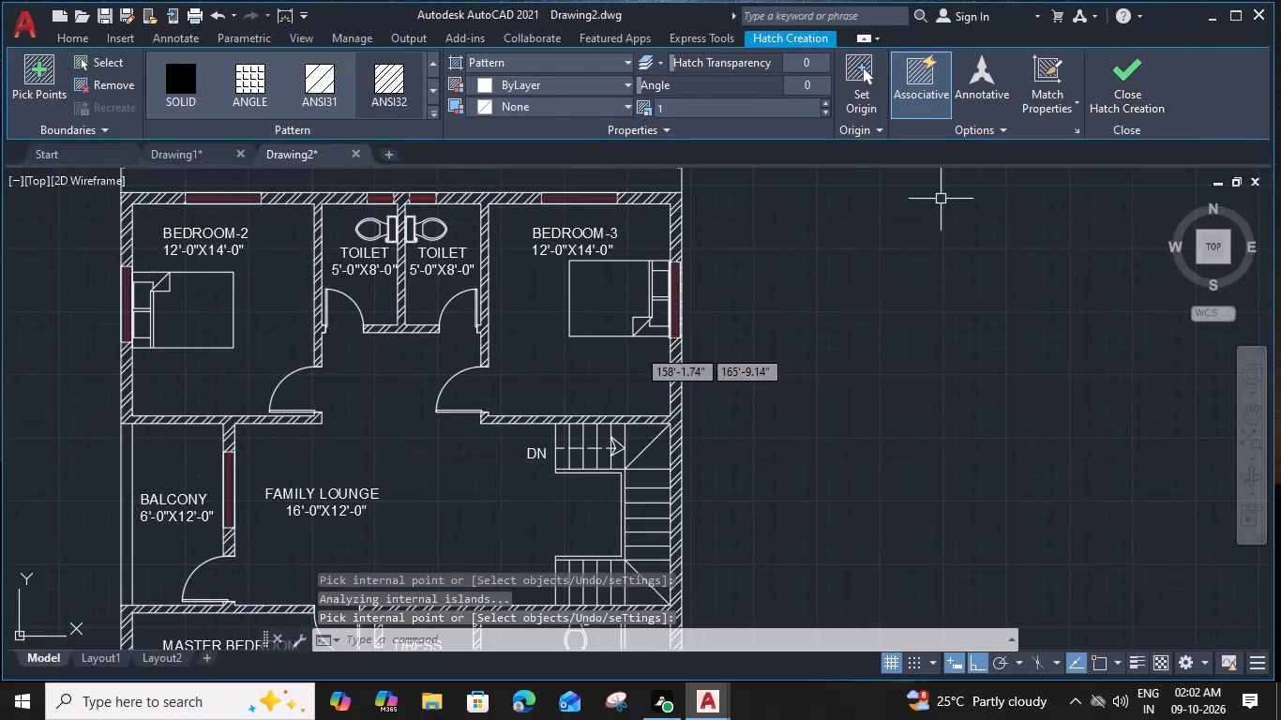
# Copy the LAWN label straight south to just below the first plan's south boundary wall.
pyautogui.moveTo(399, 413); pyautogui.dragTo(509, 214, button='middle')
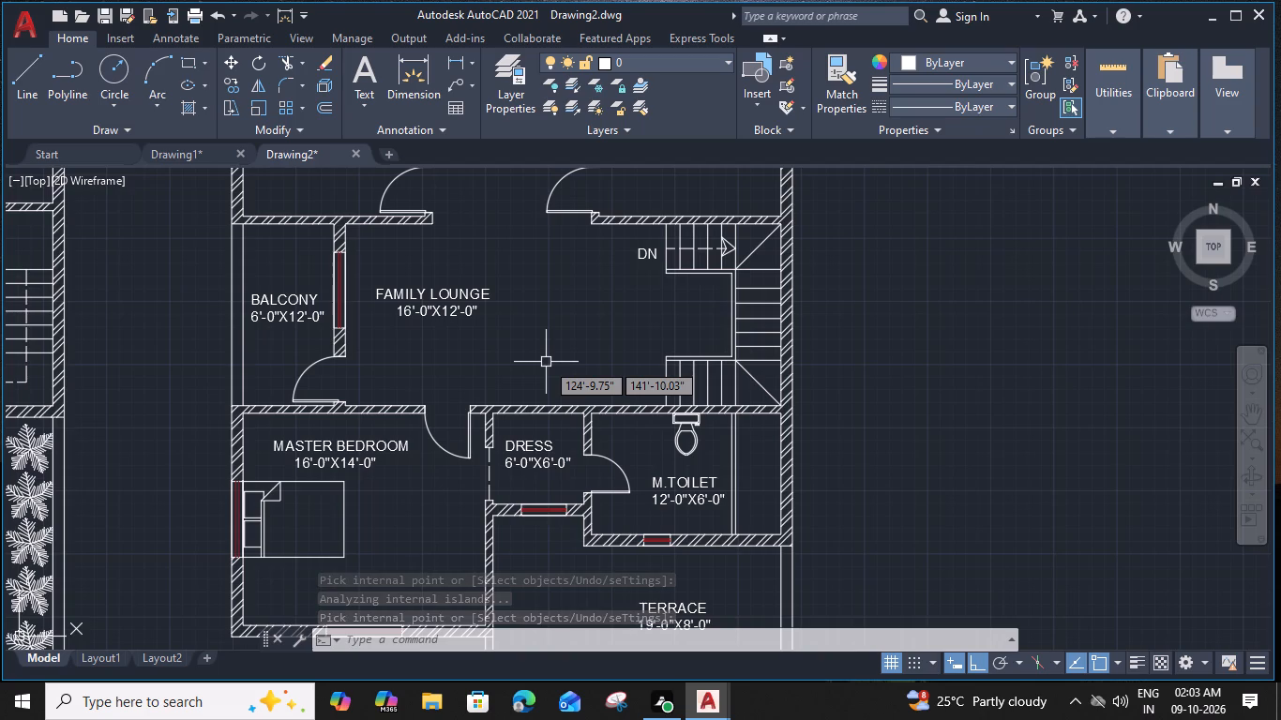
pyautogui.moveTo(558, 360); pyautogui.dragTo(603, 337, button='middle')
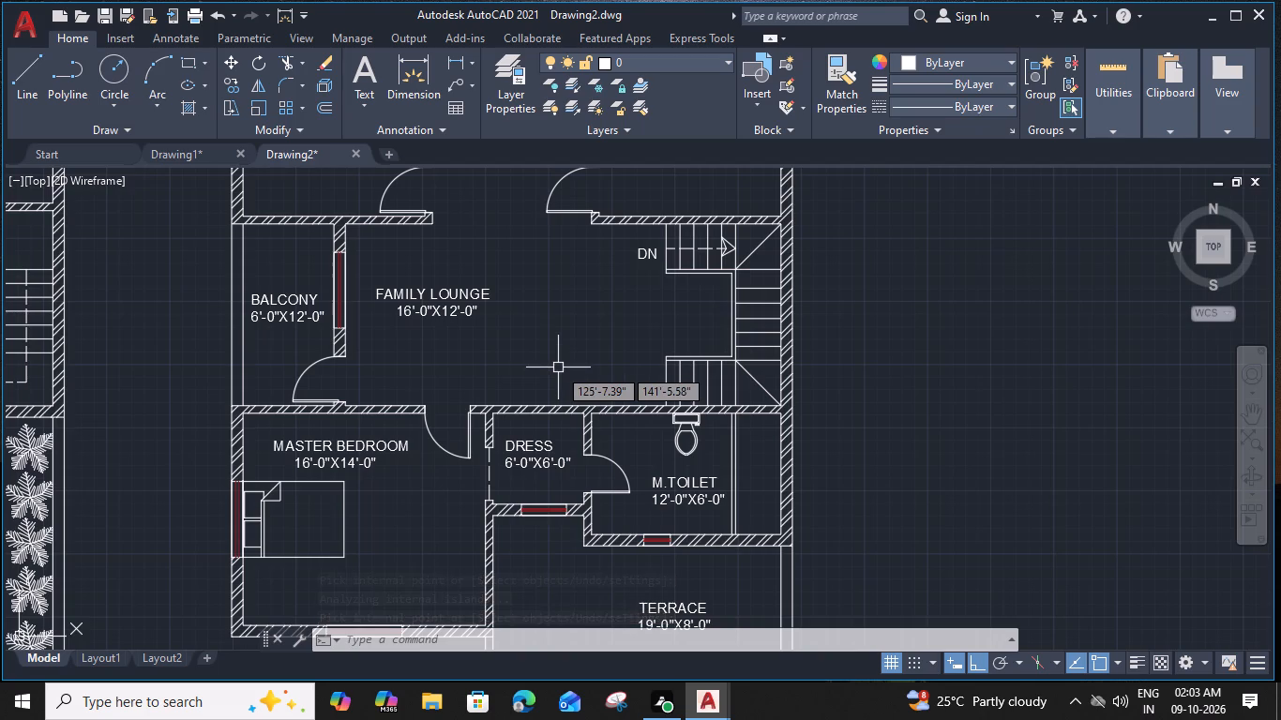
pyautogui.scroll(-1, 548, 397)
pyautogui.moveTo(555, 375); pyautogui.dragTo(524, 300, button='middle')
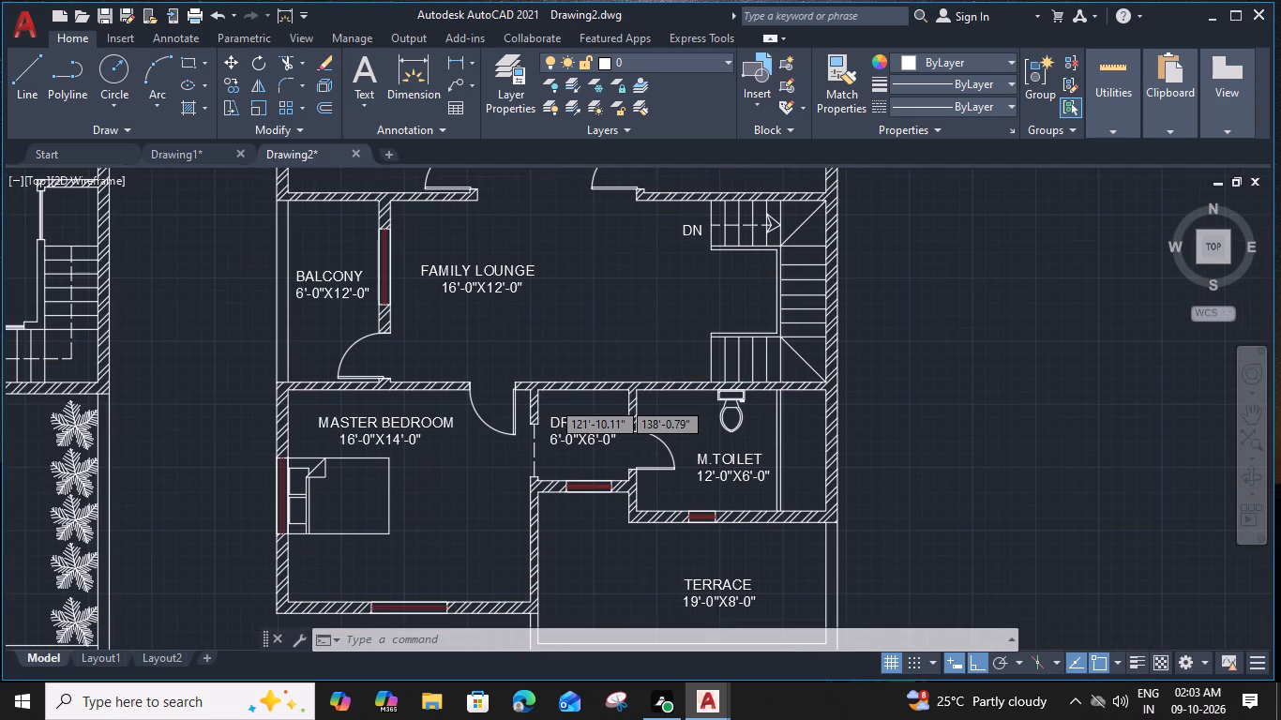
pyautogui.moveTo(542, 504); pyautogui.dragTo(795, 471, button='middle')
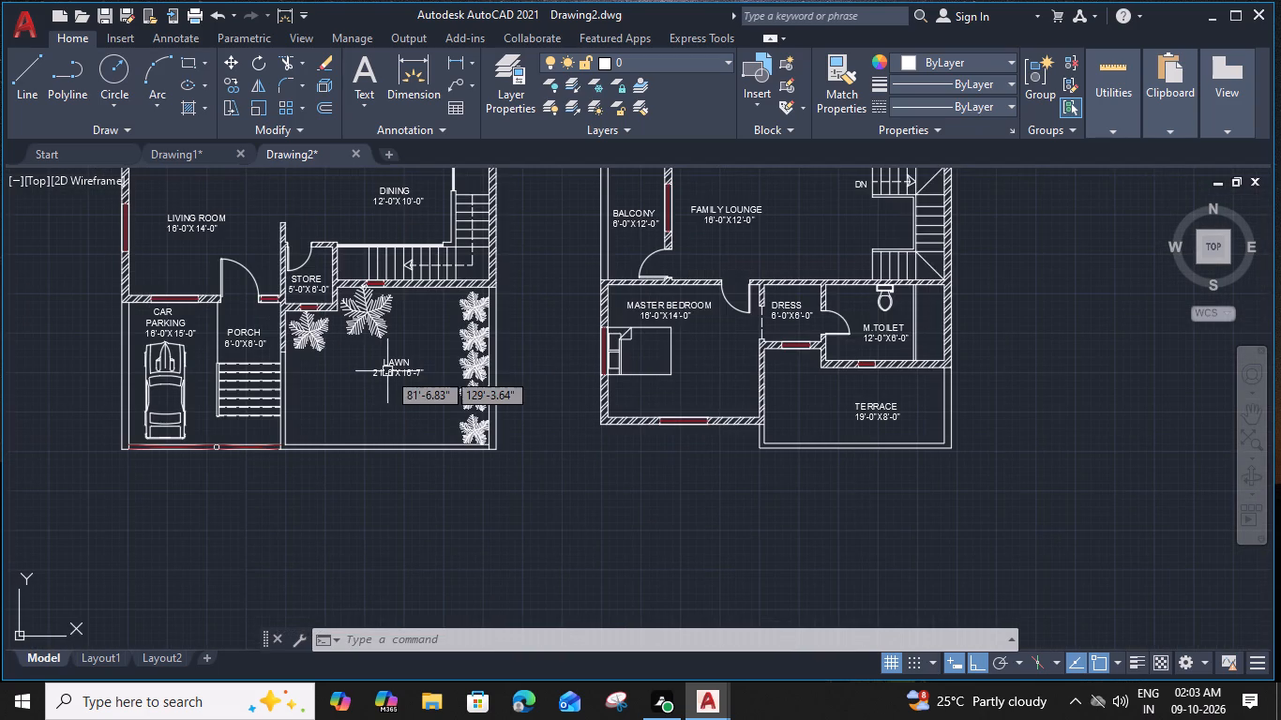
pyautogui.click(387, 371)
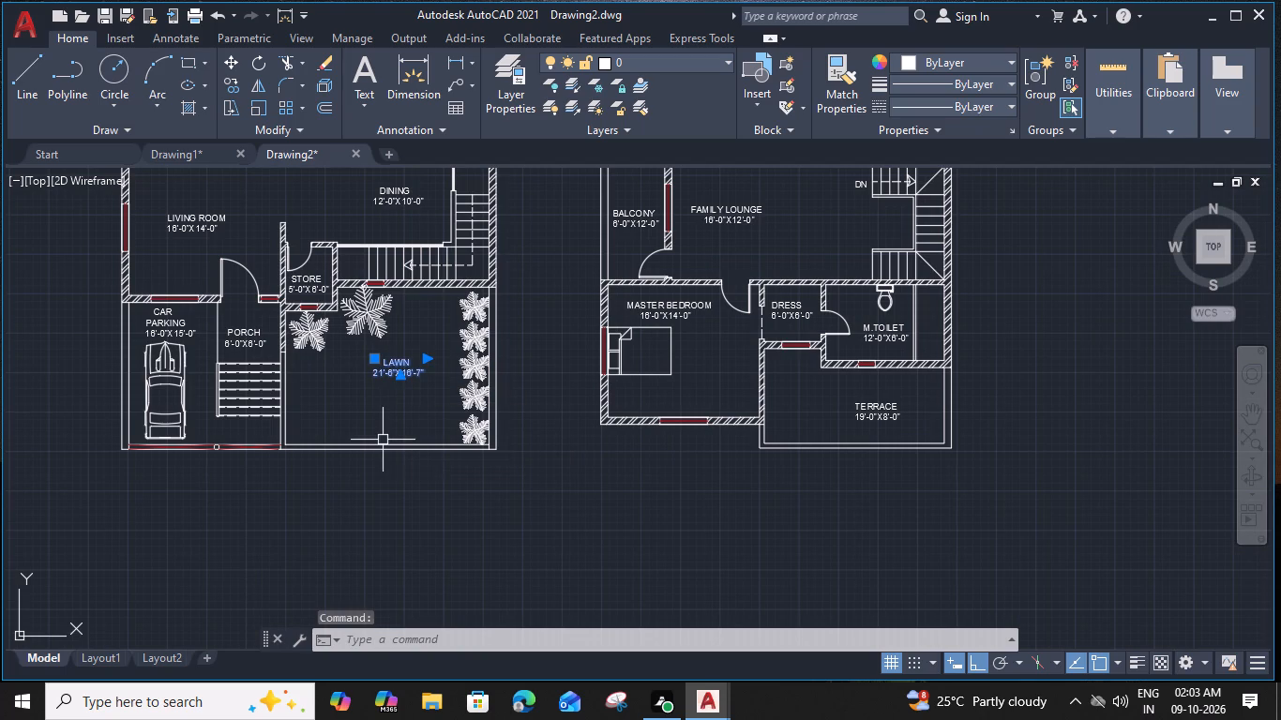
pyautogui.write('CO')
pyautogui.press('space')
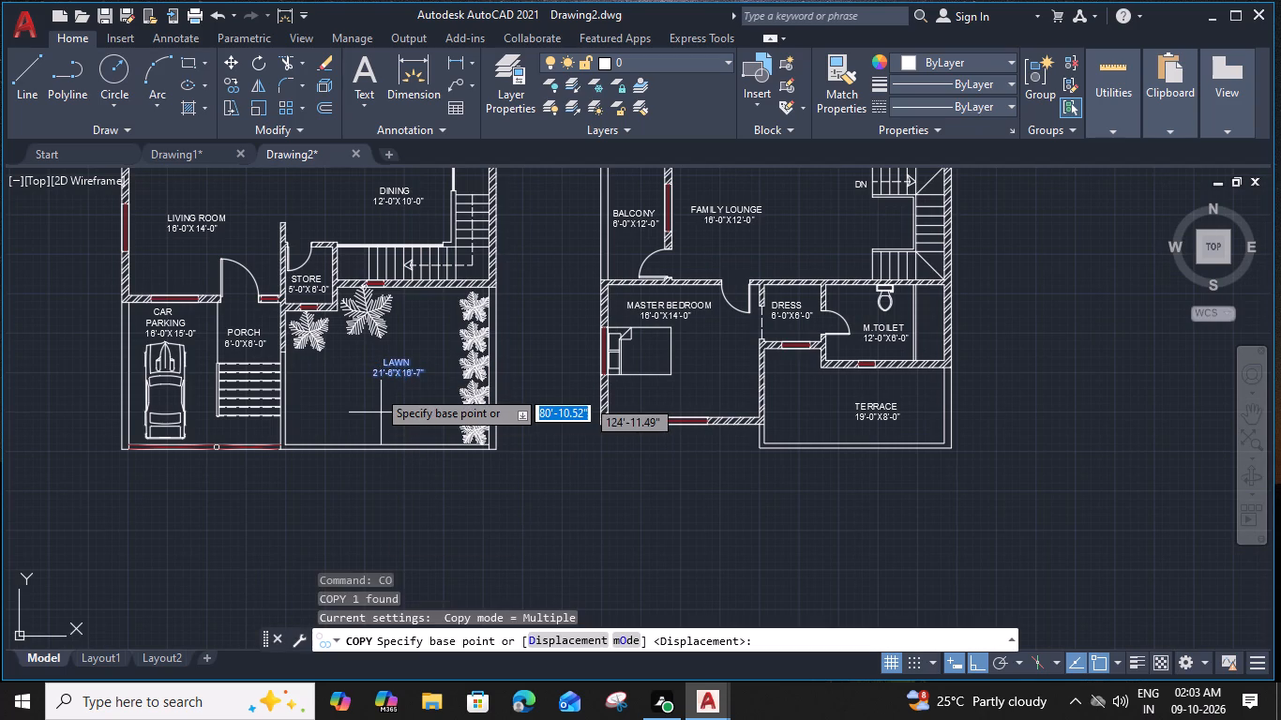
pyautogui.click(377, 379)
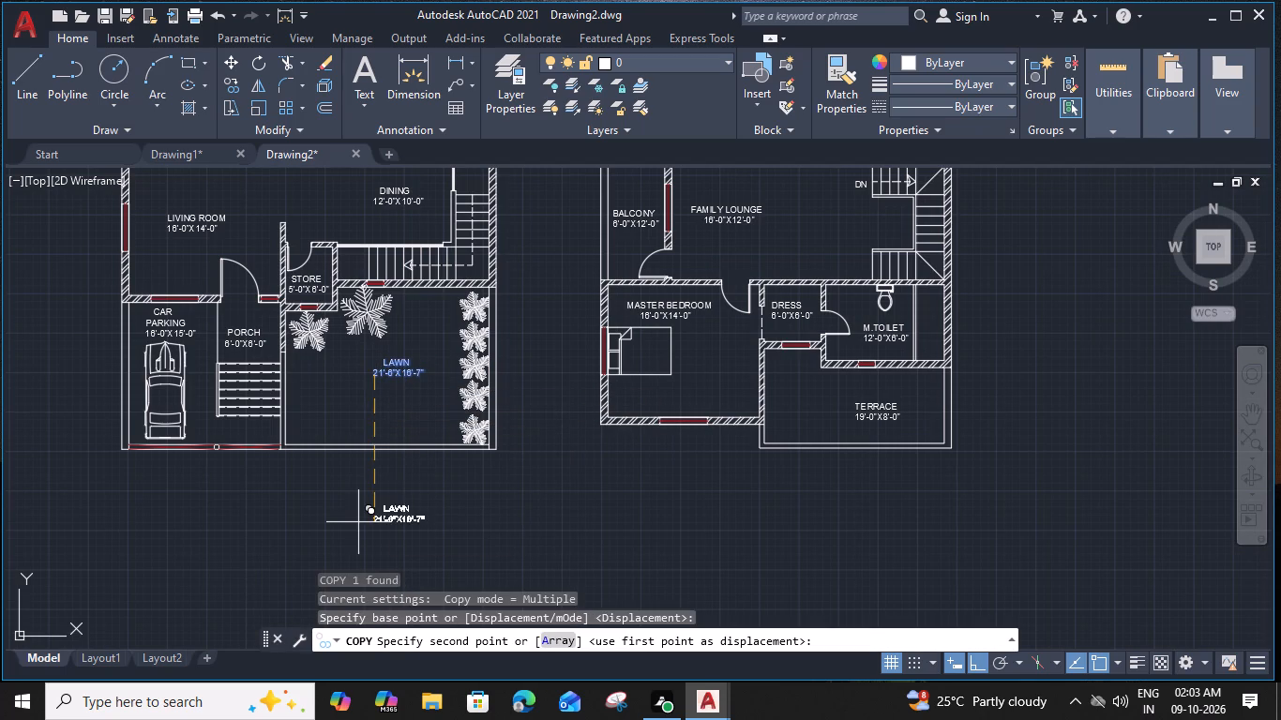
pyautogui.click(370, 485)
pyautogui.press('Escape')
# Replace the copied LAWN label's text with GROUND FLOOR PLAN and widen its text box to about 11' so it fits one line.
pyautogui.doubleClick(389, 477)
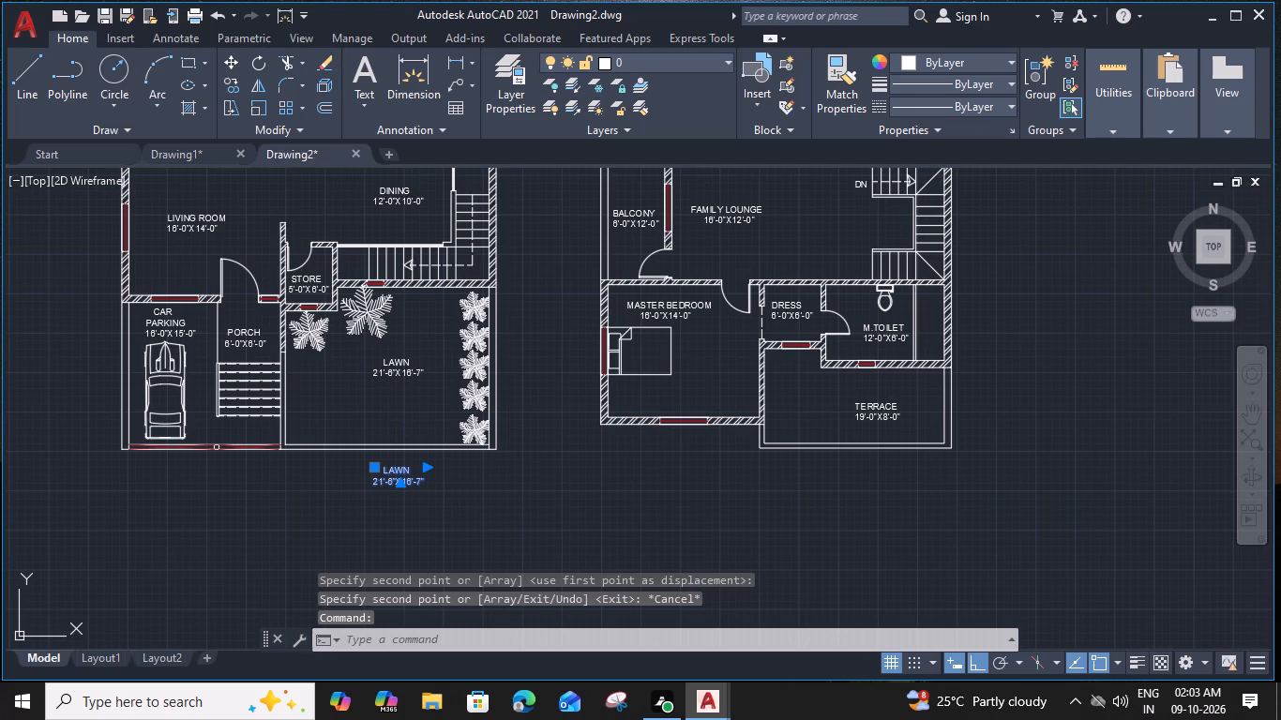
pyautogui.scroll(3, 402, 486)
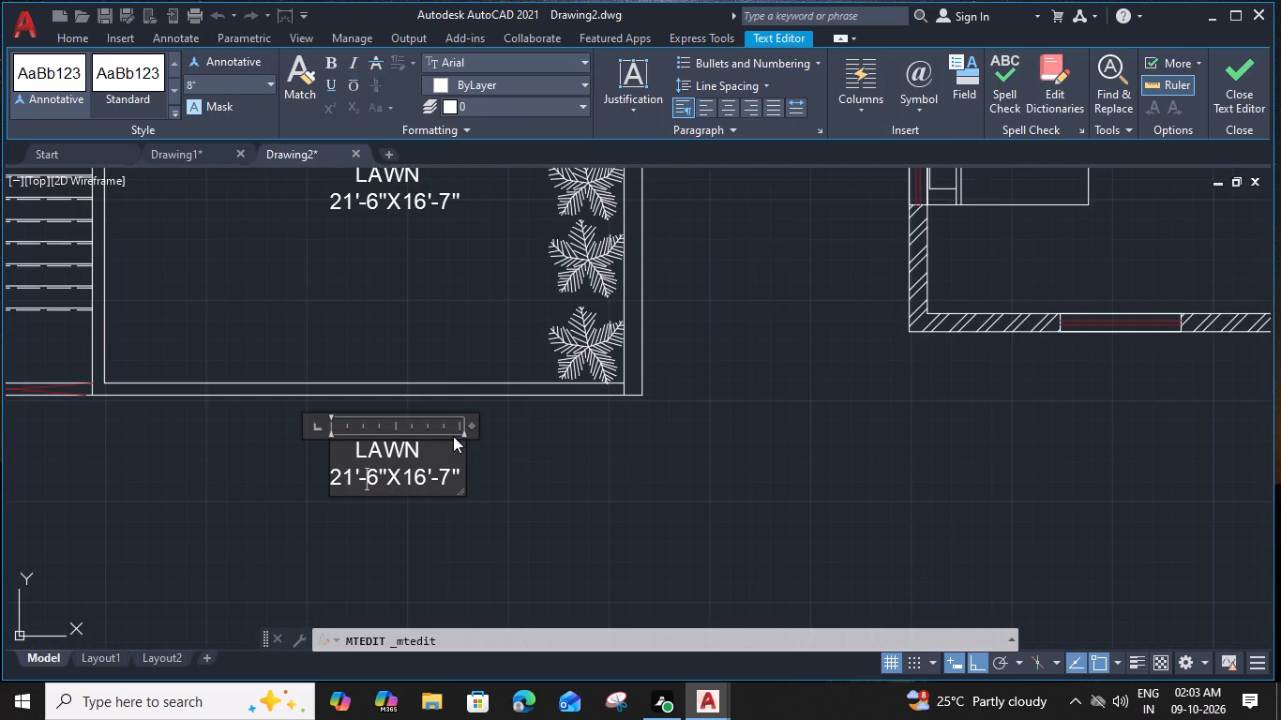
pyautogui.moveTo(475, 426); pyautogui.dragTo(528, 434)
pyautogui.moveTo(463, 477); pyautogui.dragTo(294, 457)
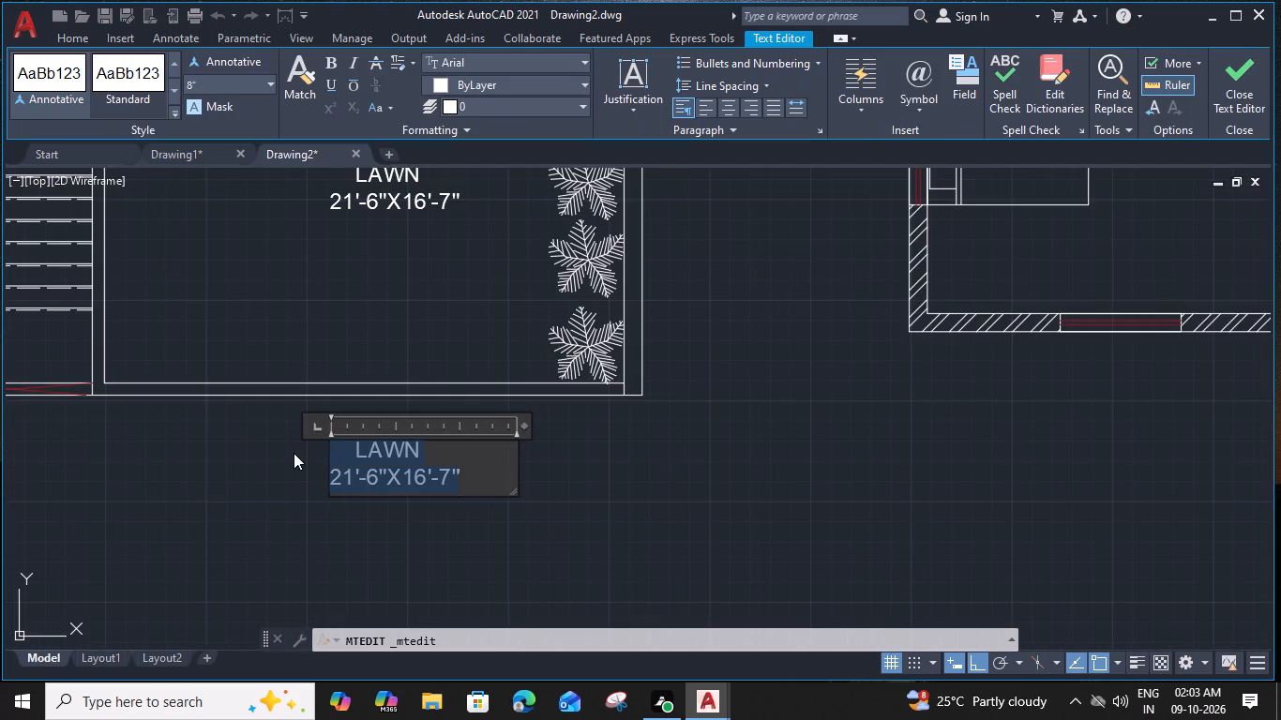
pyautogui.write('GT')
pyautogui.press('BackSpace')
pyautogui.write('ROUND')
pyautogui.press('space')
pyautogui.write('FLO')
pyautogui.write('OR')
pyautogui.press('space')
pyautogui.write('PLAN')
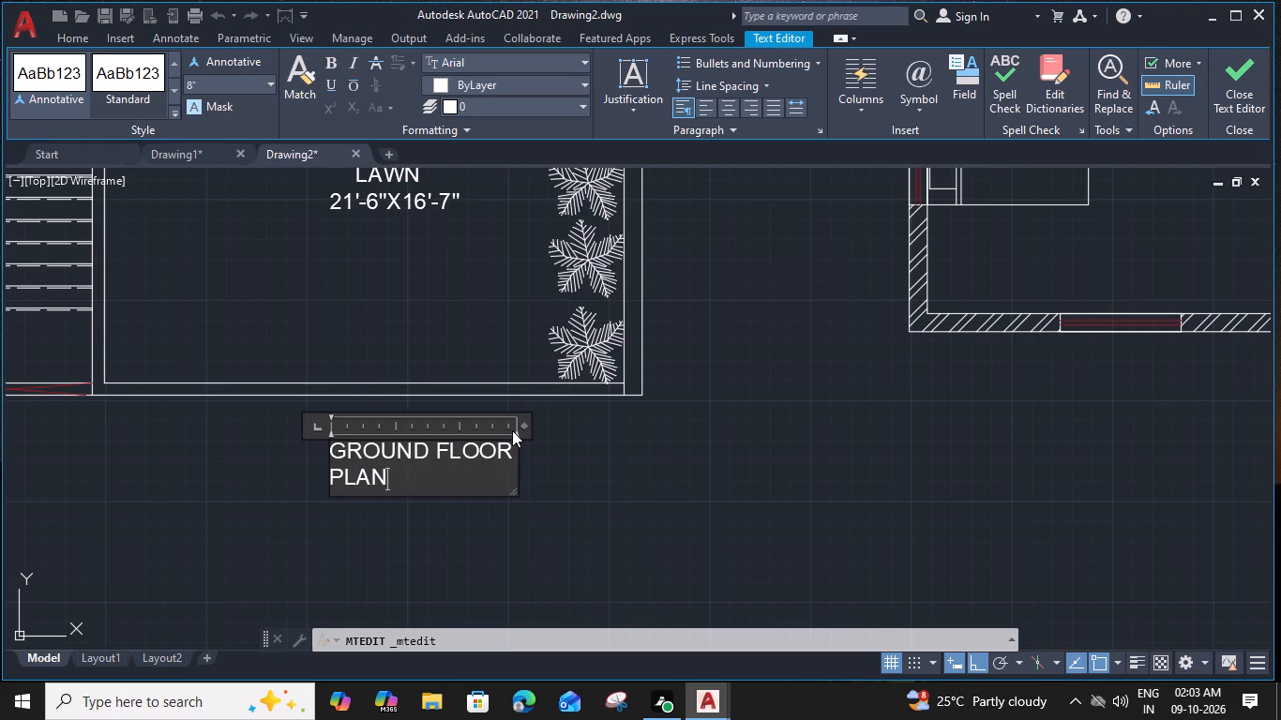
pyautogui.moveTo(522, 430); pyautogui.dragTo(598, 430)
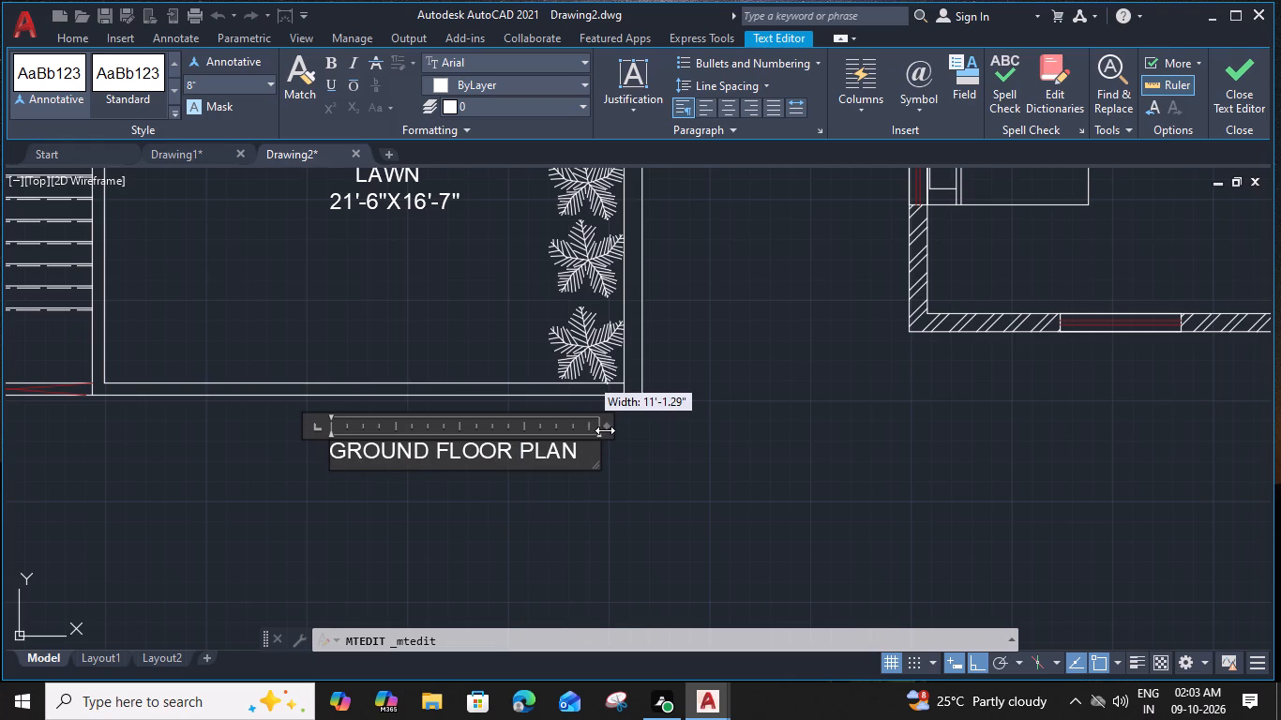
pyautogui.click(553, 565)
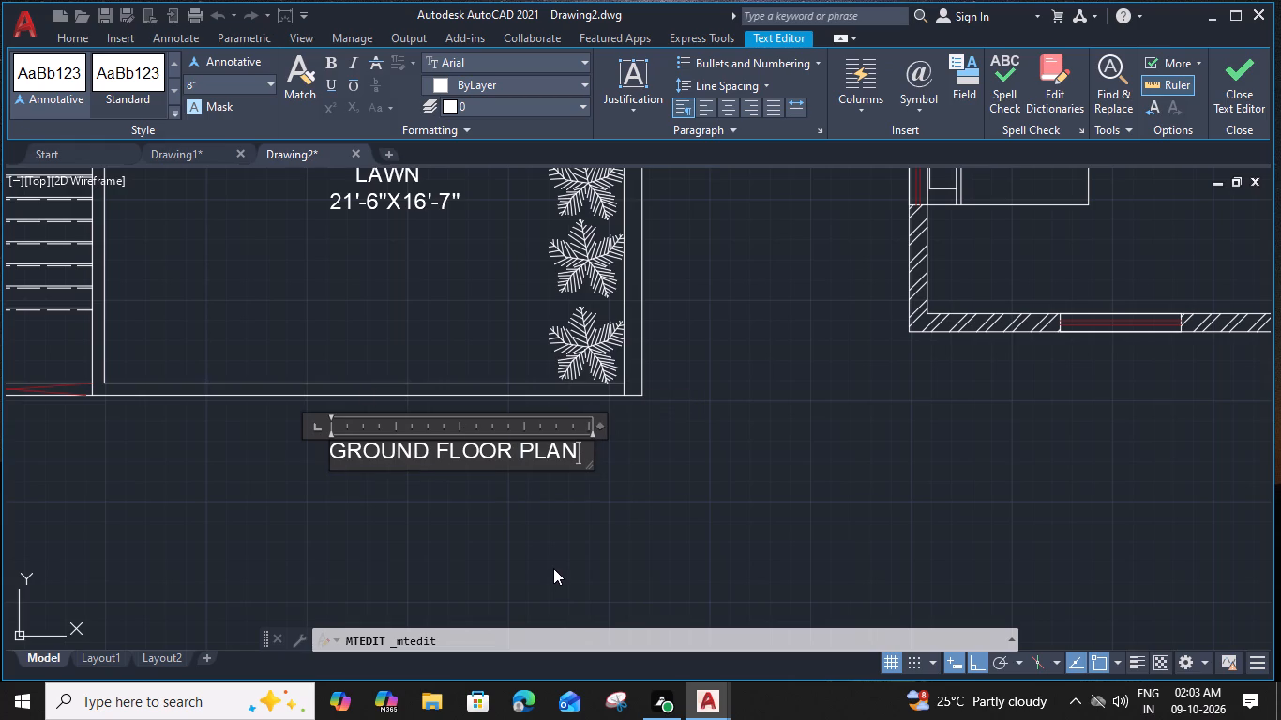
# Copy the GROUND FLOOR PLAN title straight east to below the second plan's MASTER BEDROOM.
pyautogui.click(470, 444)
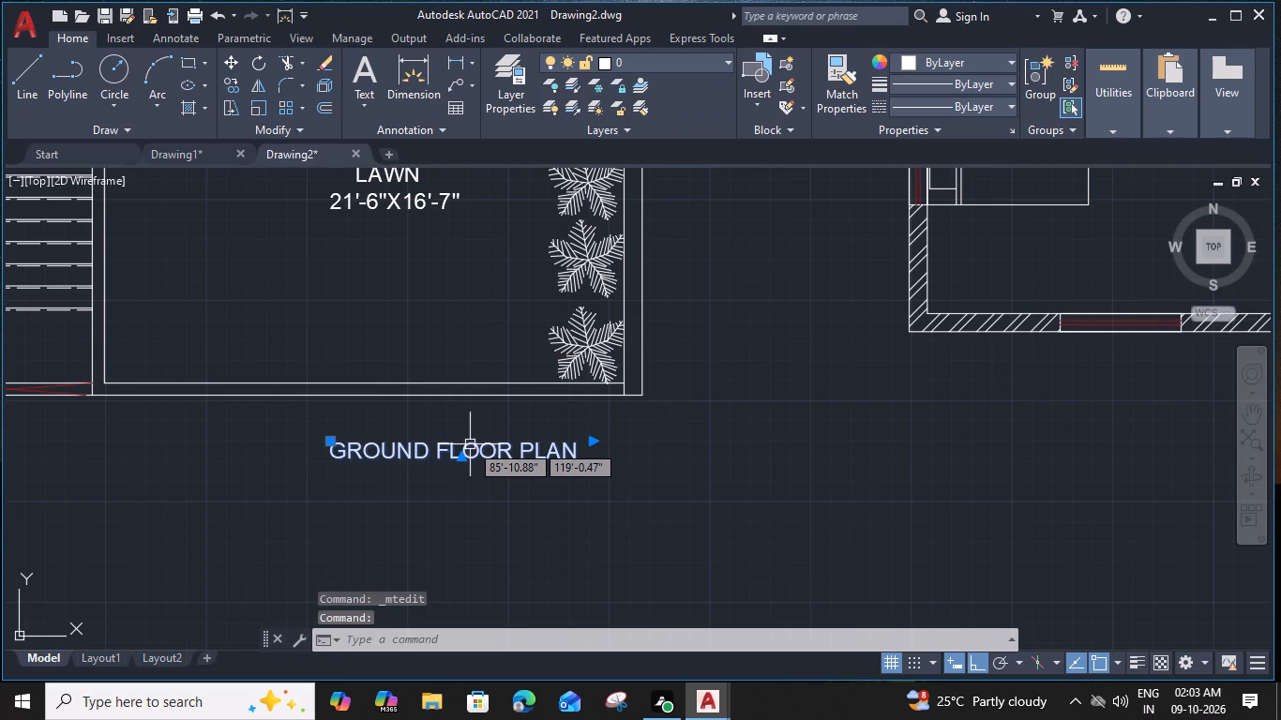
pyautogui.write('CO')
pyautogui.press('space')
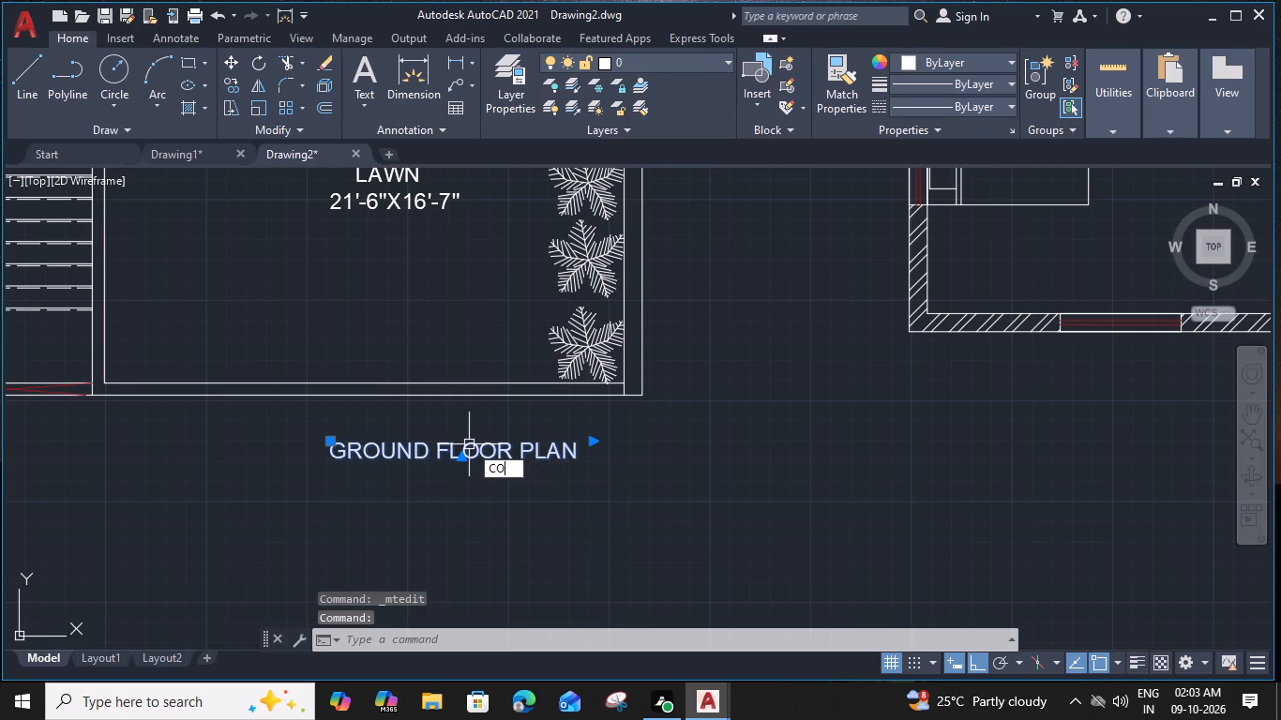
pyautogui.click(331, 444)
pyautogui.scroll(-2, 725, 445)
pyautogui.moveTo(716, 443); pyautogui.dragTo(441, 443, button='middle')
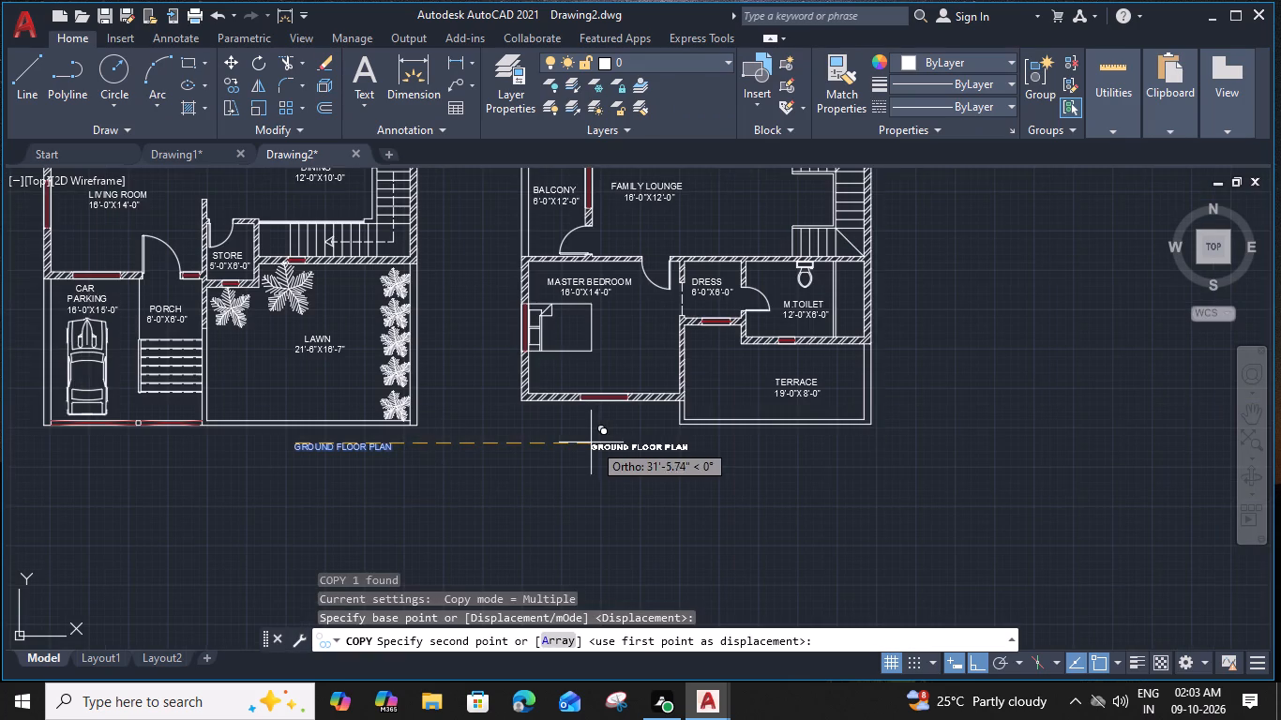
pyautogui.click(548, 441)
pyautogui.press('Escape')
# Change the copied title below the MASTER BEDROOM to FIRST FLOOR PLAN and narrow its text box to fit the text.
pyautogui.doubleClick(599, 448)
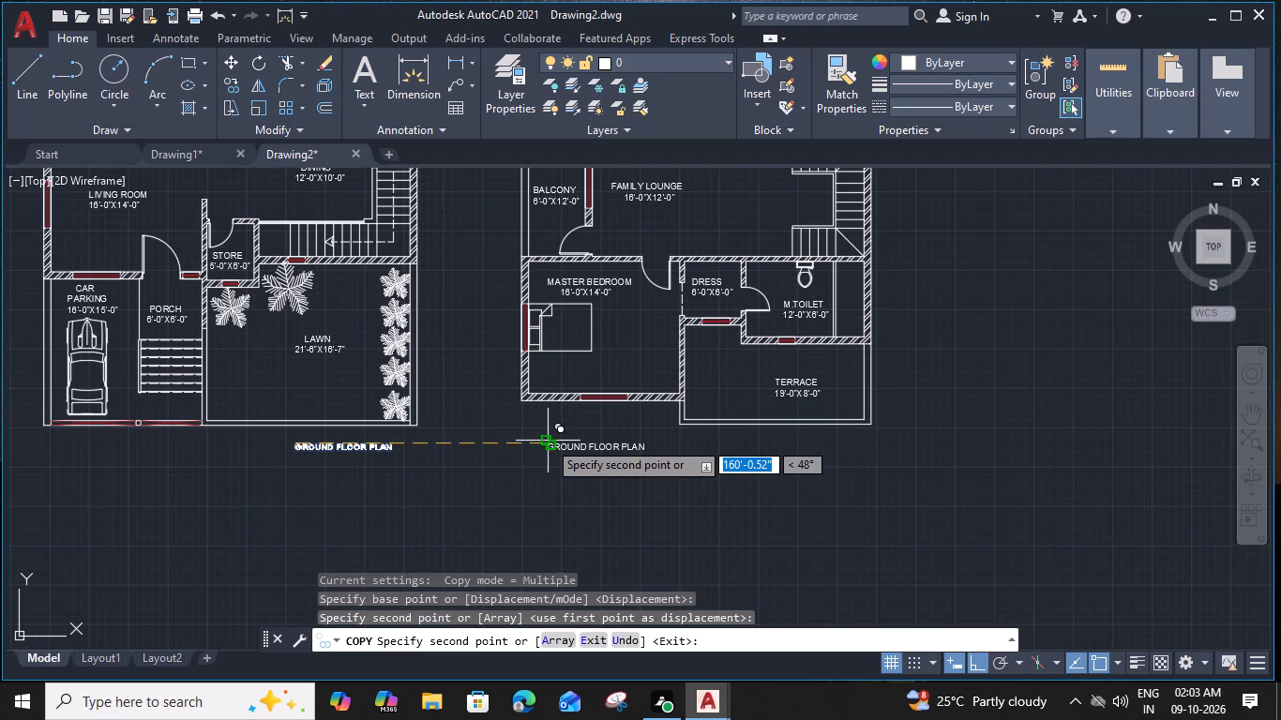
pyautogui.scroll(2, 615, 445)
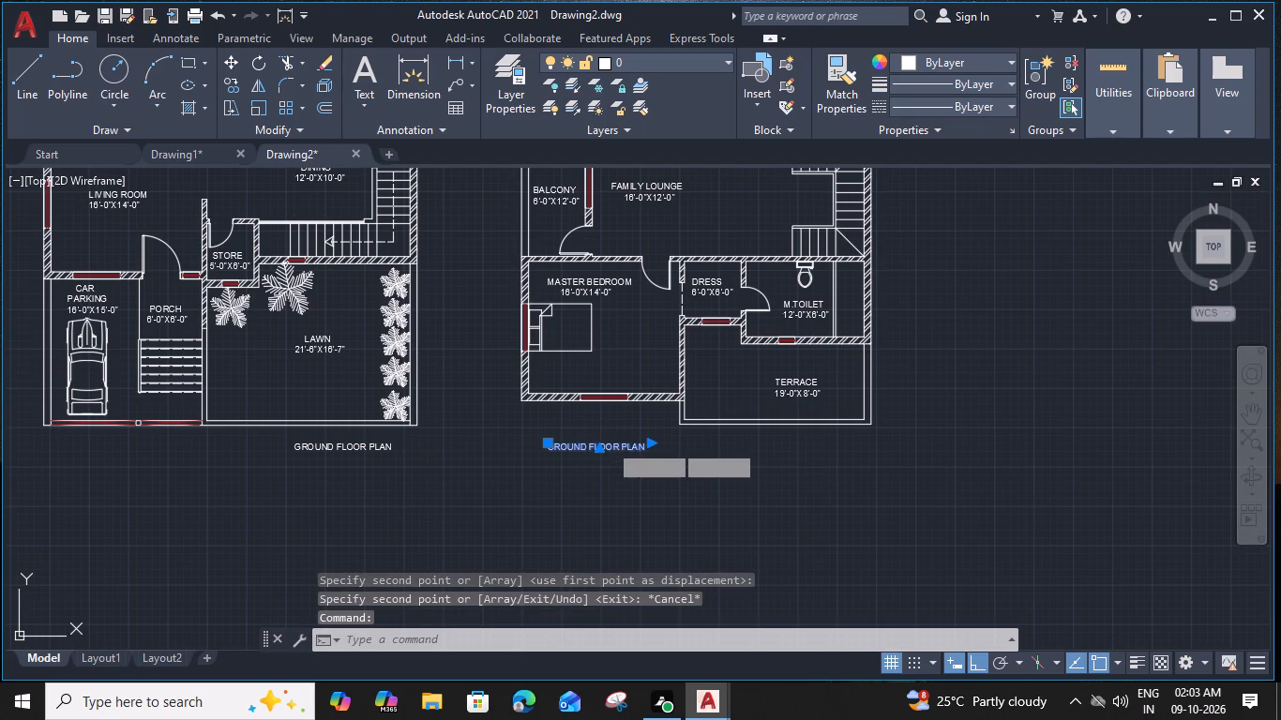
pyautogui.scroll(2, 634, 439)
pyautogui.moveTo(495, 460); pyautogui.dragTo(238, 471)
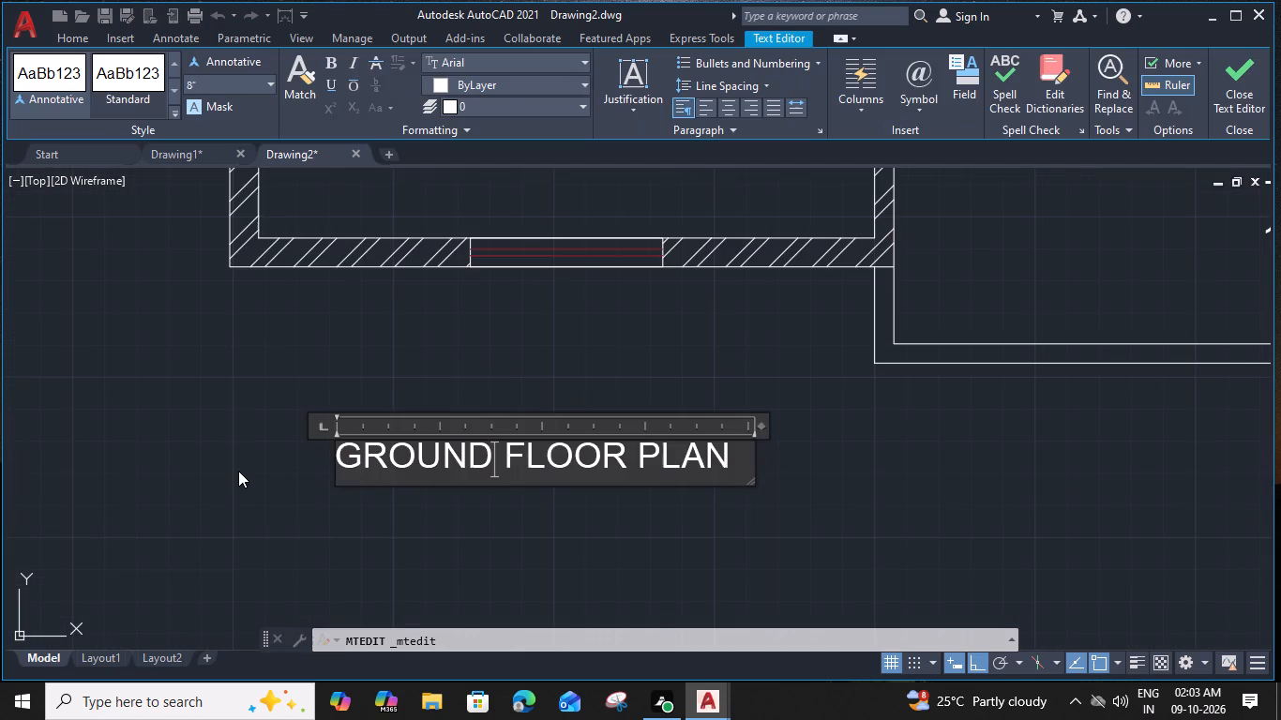
pyautogui.moveTo(238, 471); pyautogui.dragTo(234, 474)
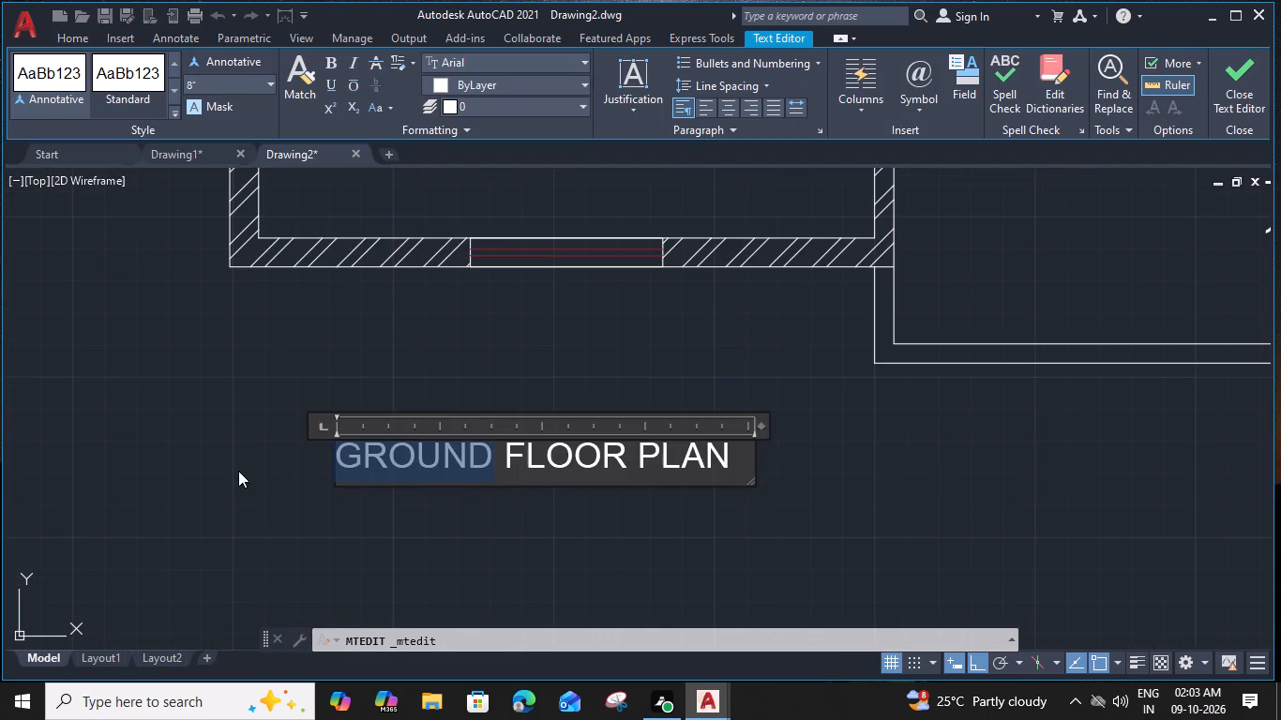
pyautogui.write('FIRST')
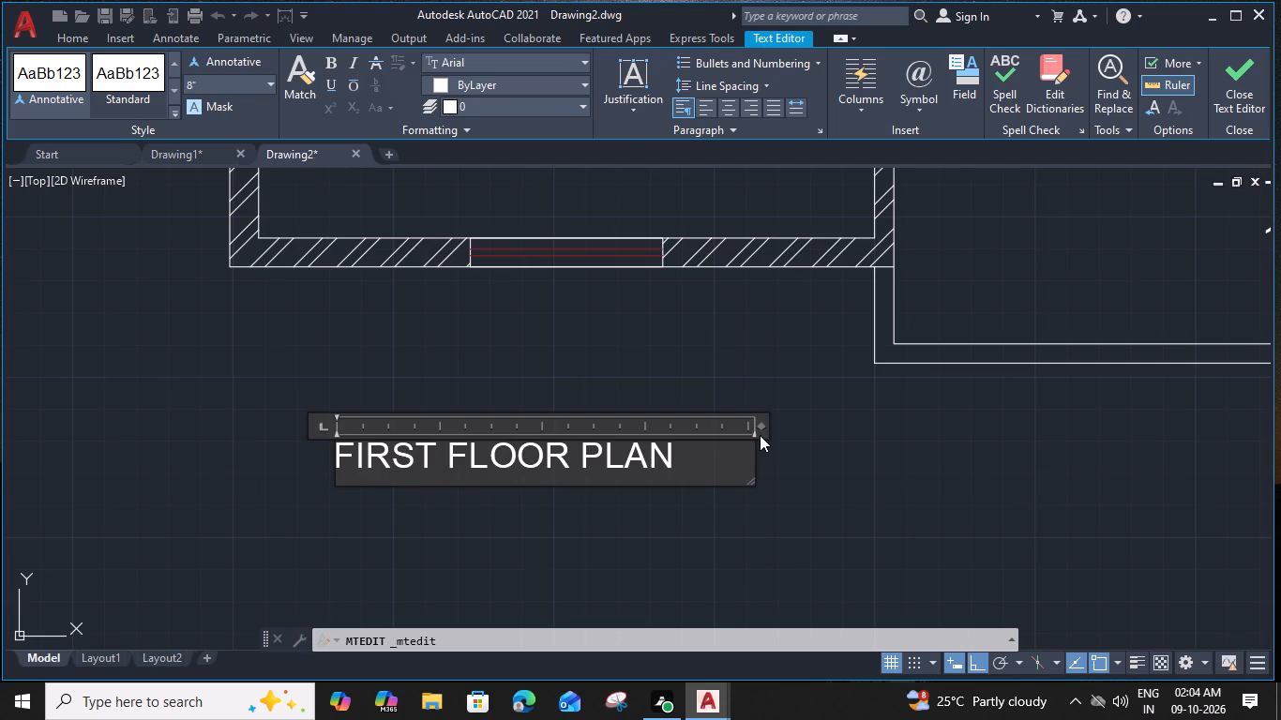
pyautogui.moveTo(762, 427); pyautogui.dragTo(690, 425)
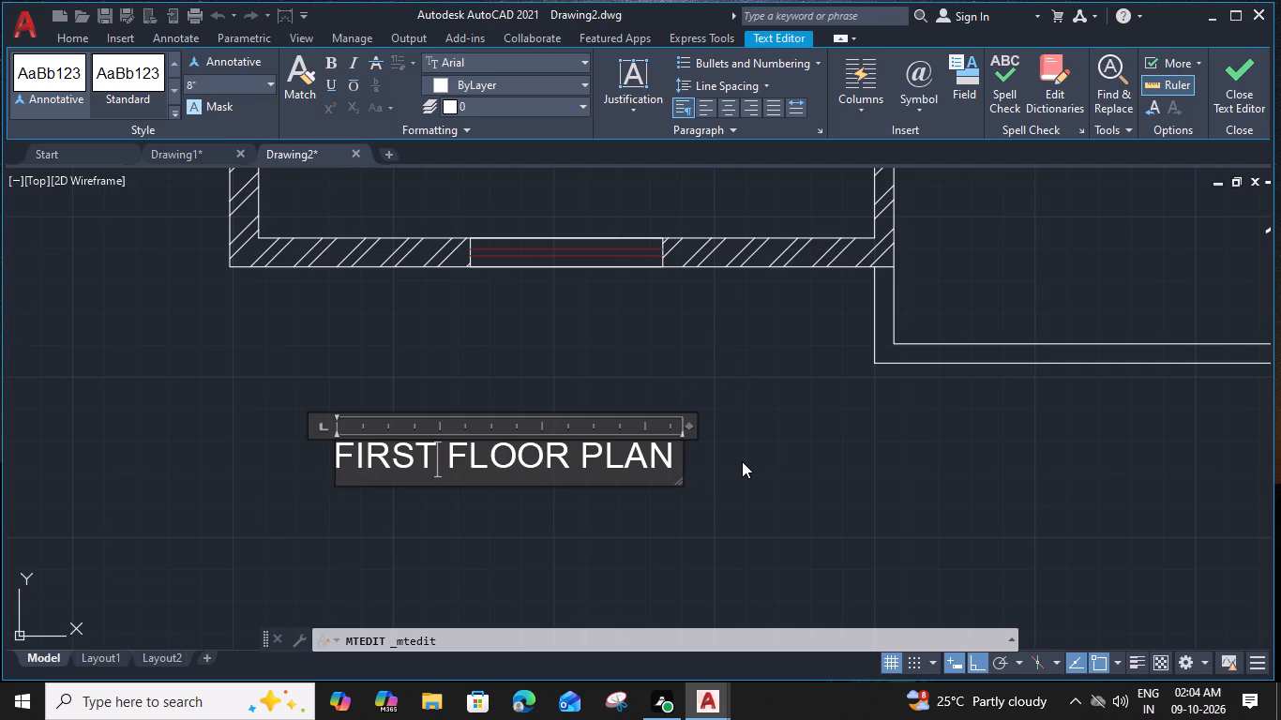
pyautogui.click(742, 462)
# Move the FIRST FLOOR PLAN title about 2' straight north, closer to the MASTER BEDROOM's south wall.
pyautogui.scroll(-3, 743, 458)
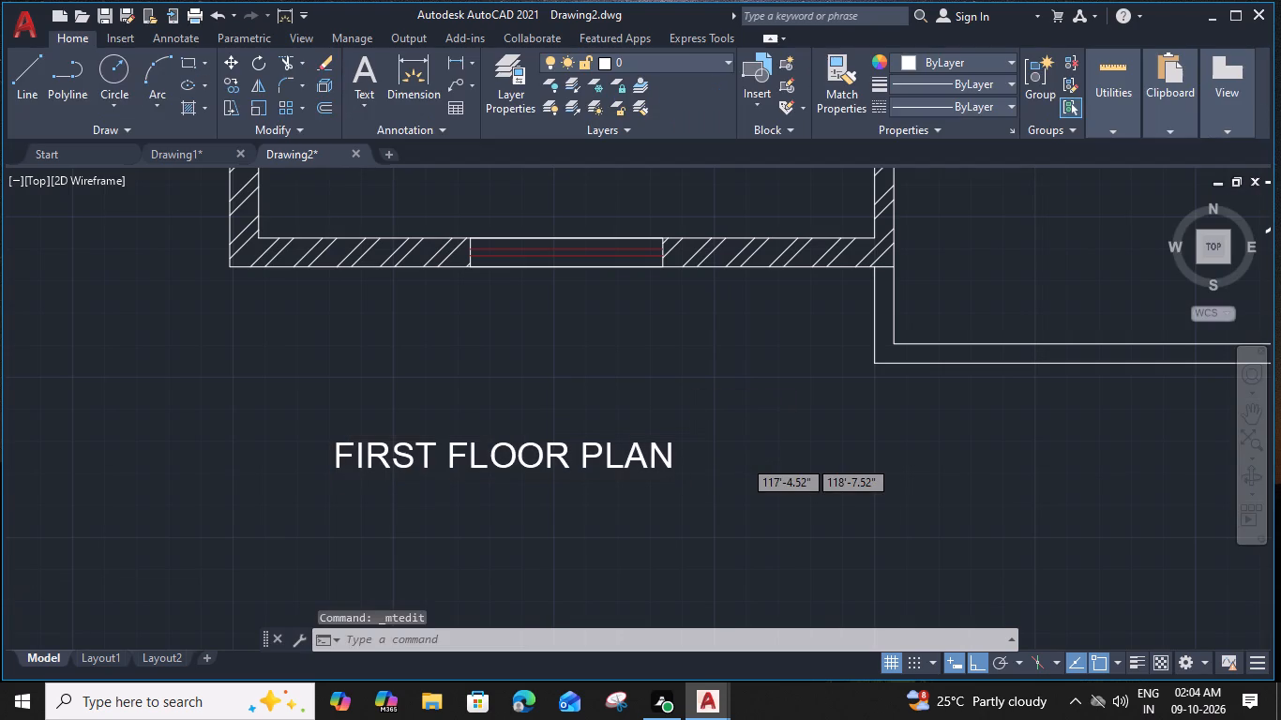
pyautogui.scroll(-2, 743, 458)
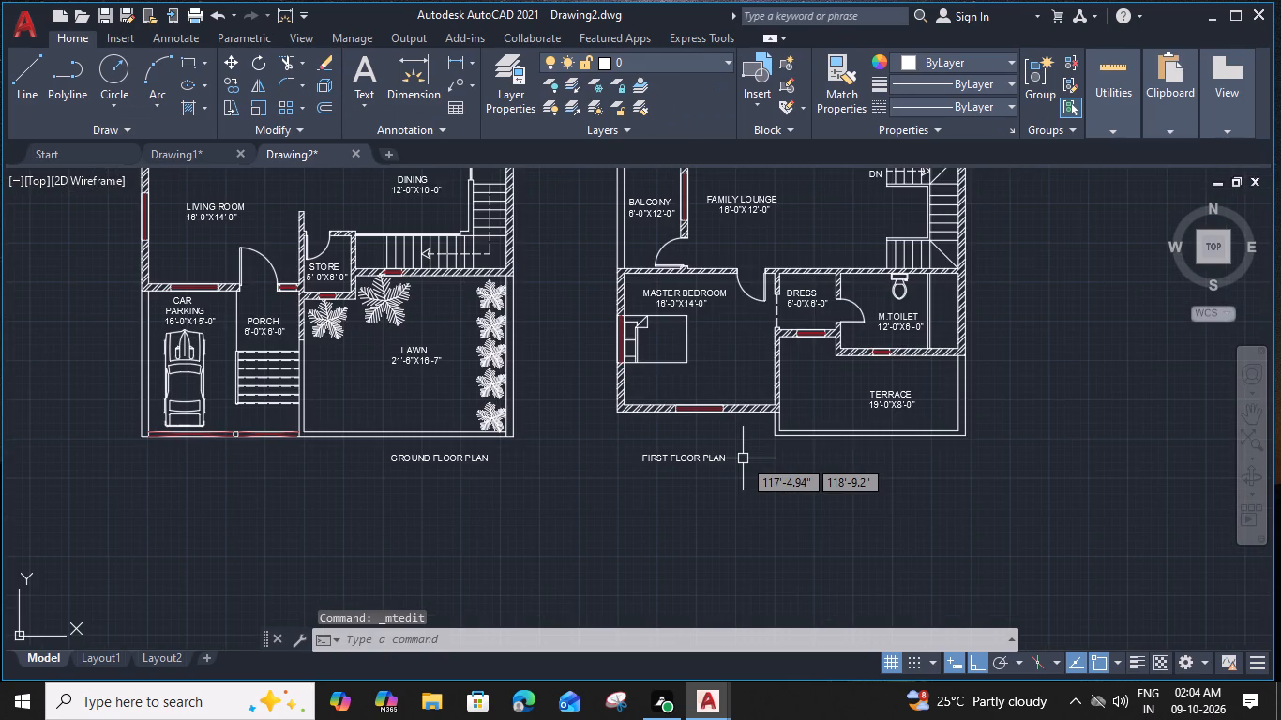
pyautogui.scroll(2, 658, 456)
pyautogui.click(658, 456)
pyautogui.press('m')
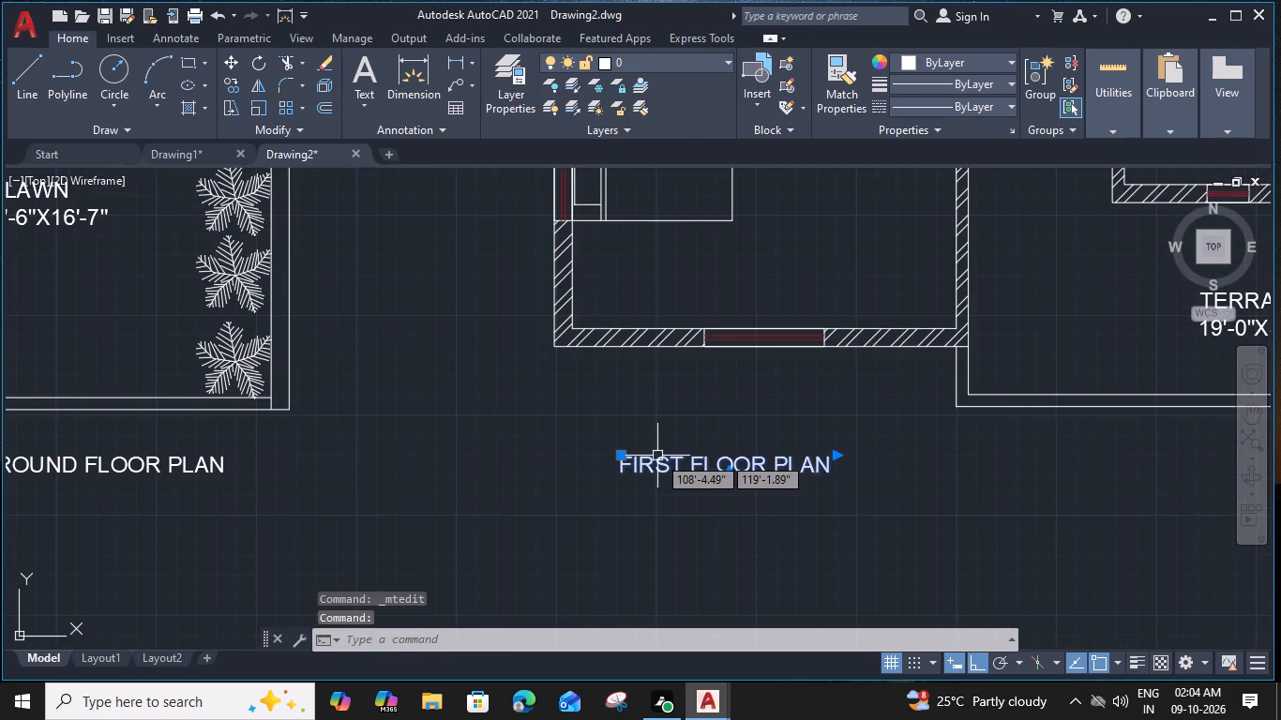
pyautogui.press('space')
pyautogui.click(621, 456)
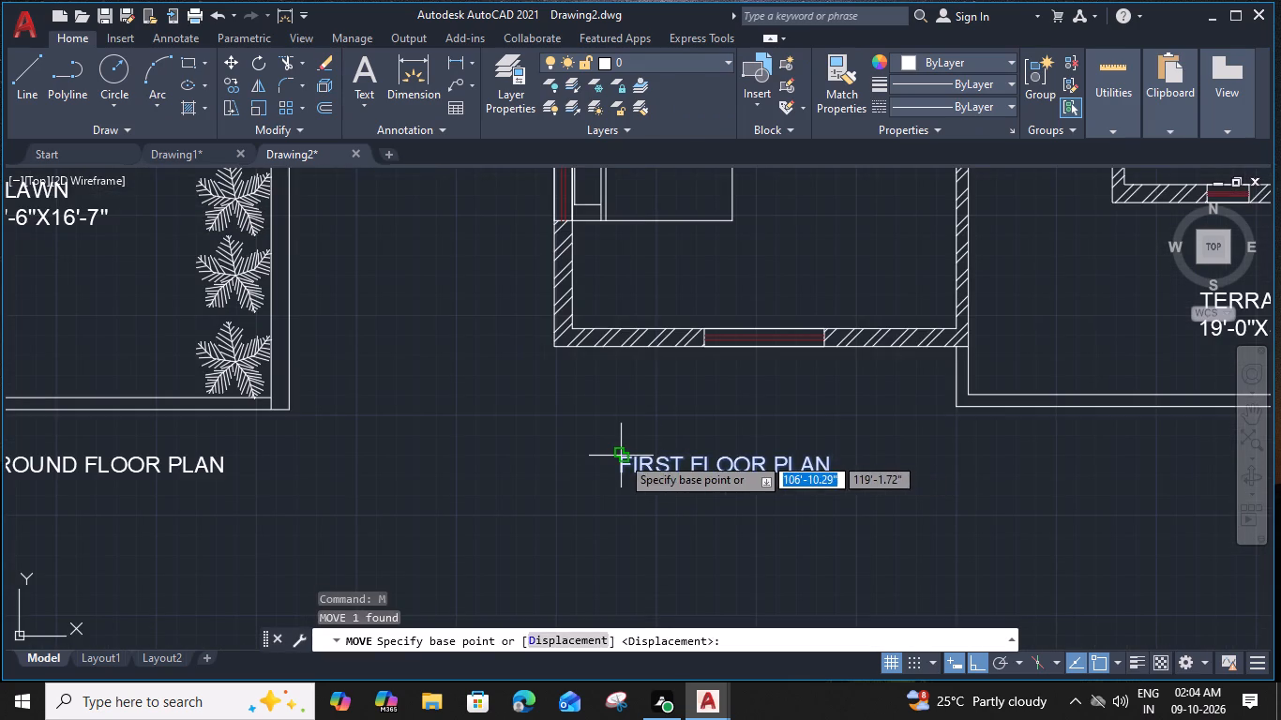
pyautogui.click(622, 408)
# Draw a long horizontal baseline with Line in the empty area below the FIRST FLOOR PLAN title.
pyautogui.scroll(-1, 730, 480)
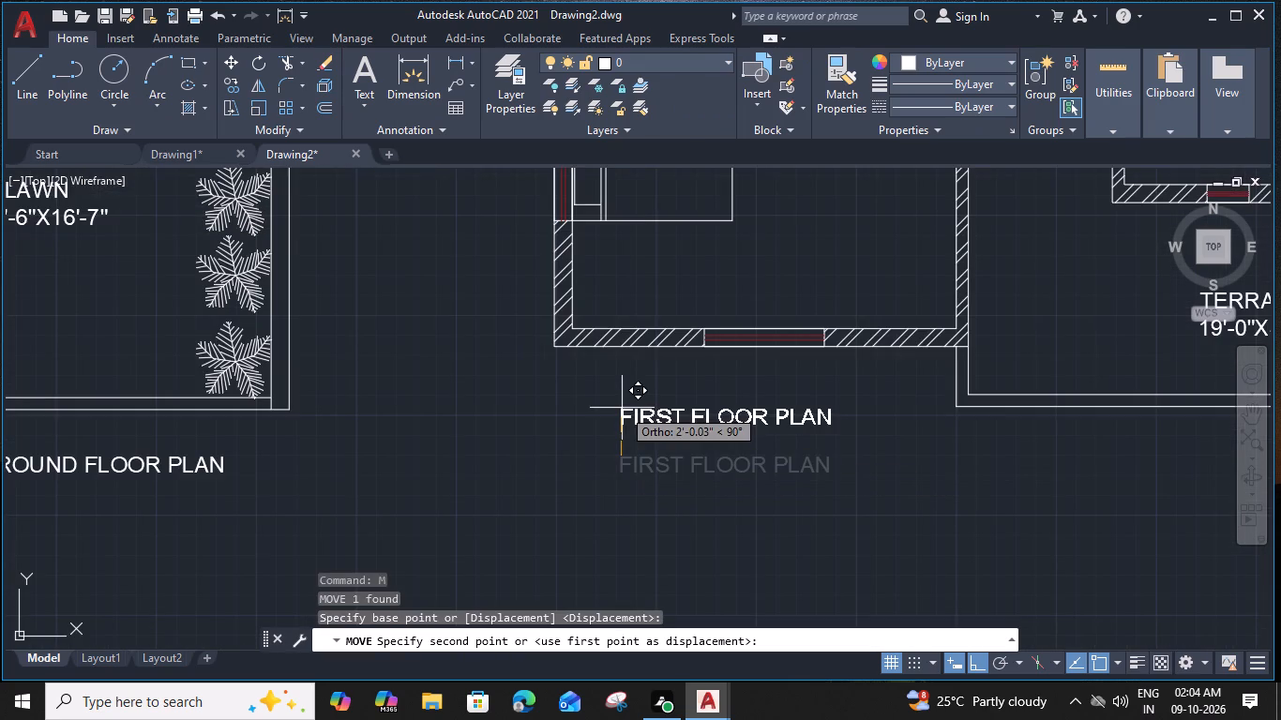
pyautogui.moveTo(751, 498); pyautogui.dragTo(699, 379, button='middle')
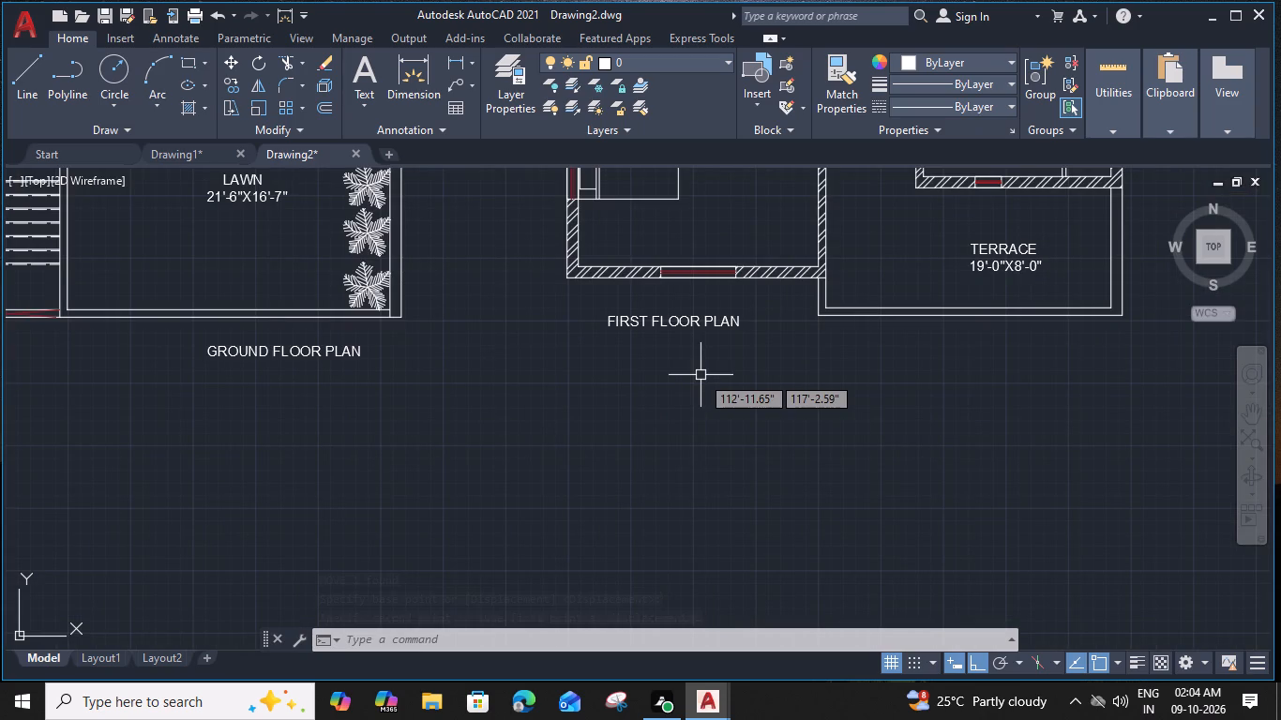
pyautogui.scroll(-3, 824, 365)
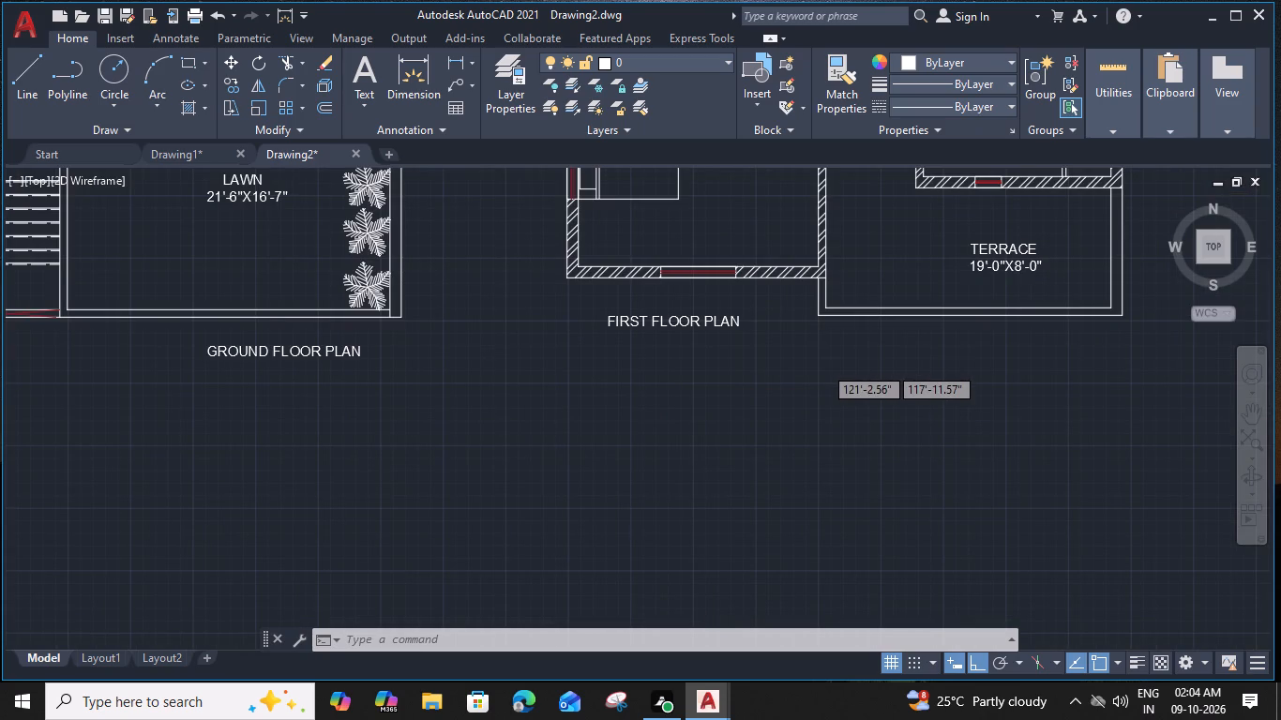
pyautogui.moveTo(826, 378); pyautogui.dragTo(845, 368, button='middle')
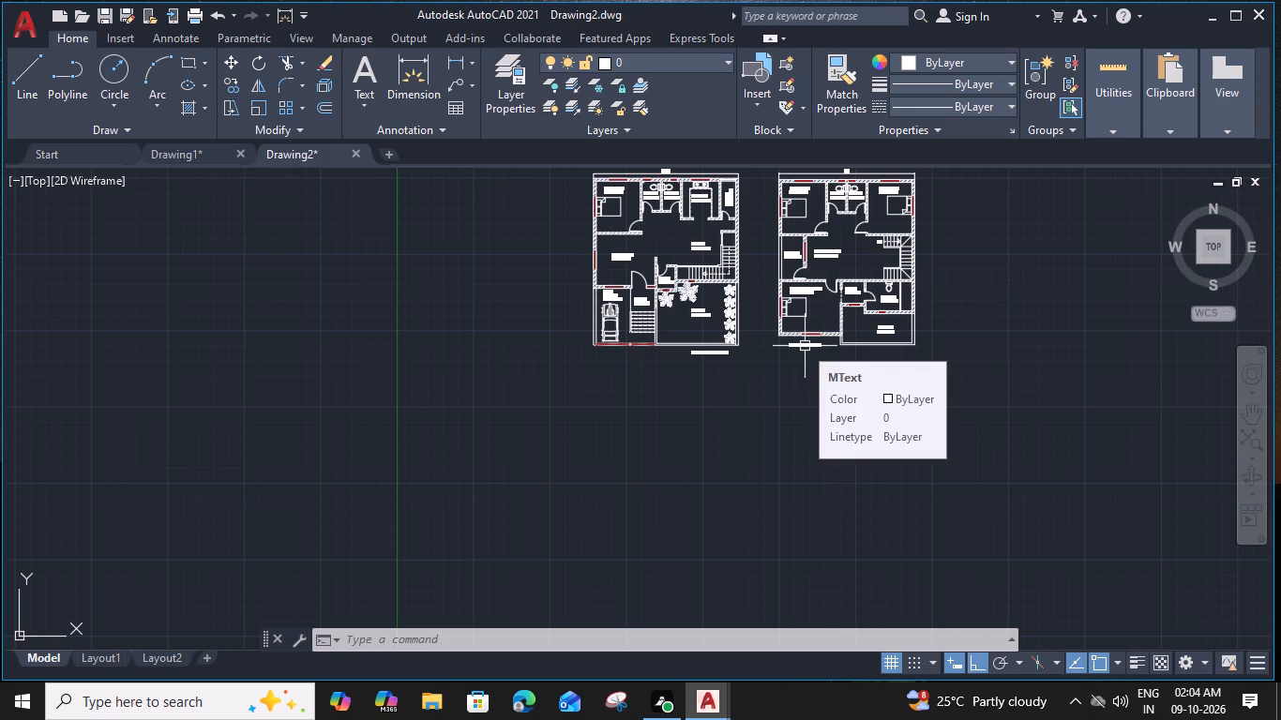
pyautogui.moveTo(867, 412); pyautogui.dragTo(830, 393, button='middle')
pyautogui.scroll(1, 771, 398)
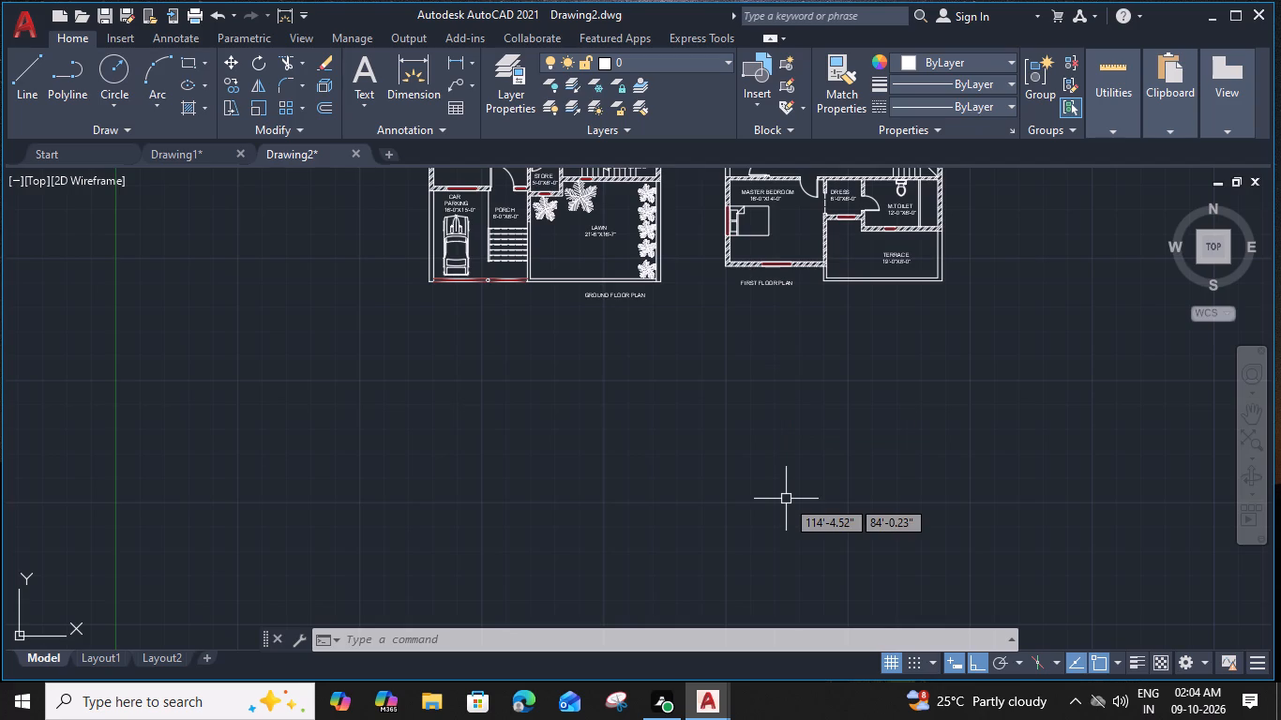
pyautogui.moveTo(785, 495); pyautogui.dragTo(789, 454, button='middle')
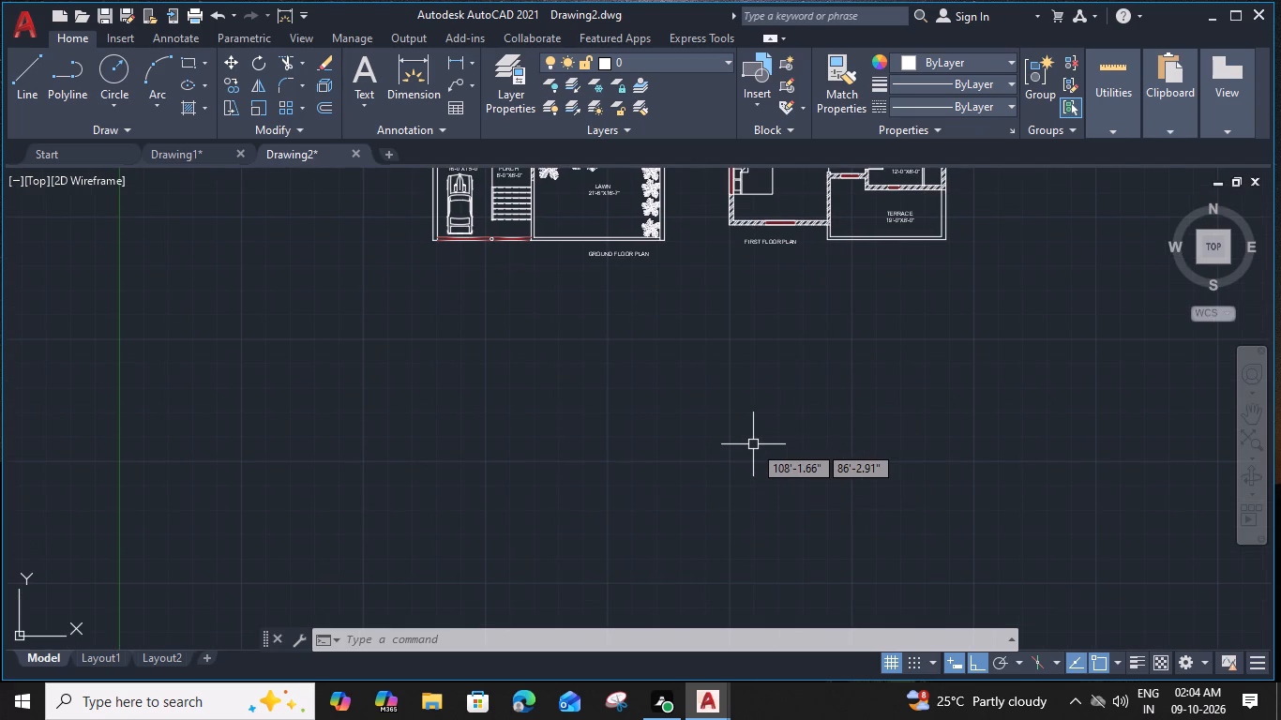
pyautogui.write('L')
pyautogui.press('space')
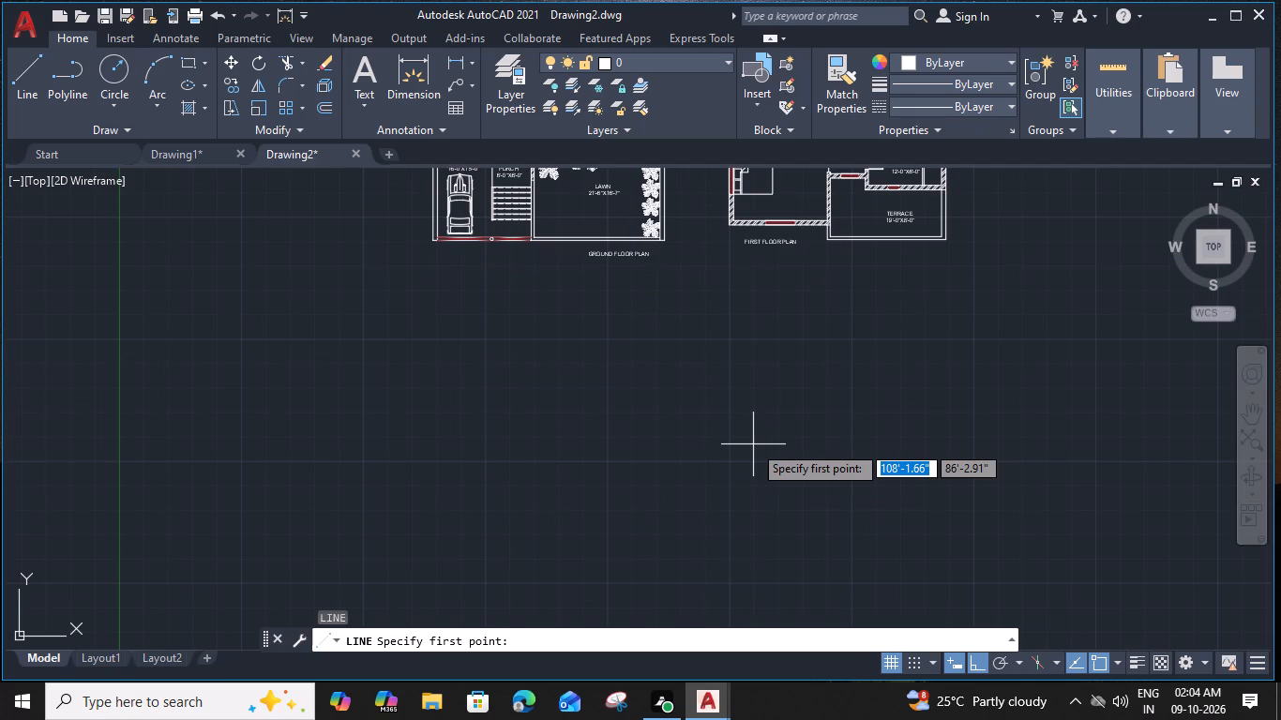
pyautogui.click(698, 469)
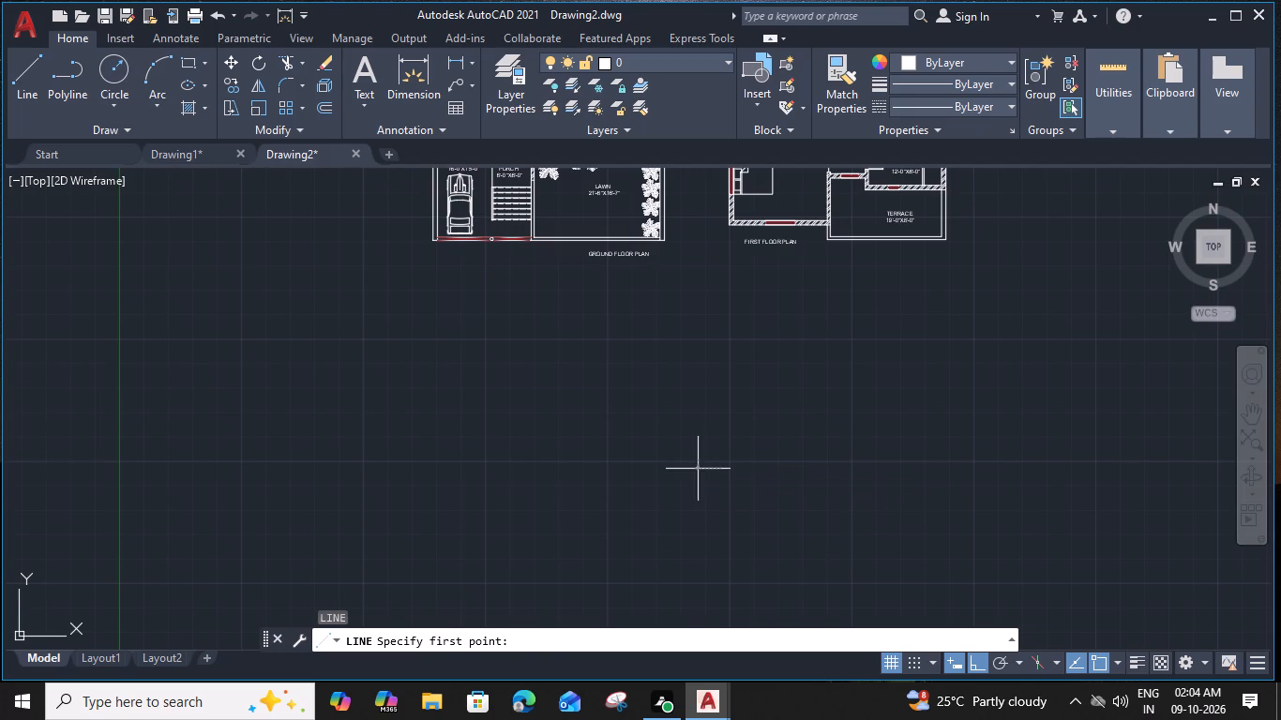
pyautogui.click(961, 481)
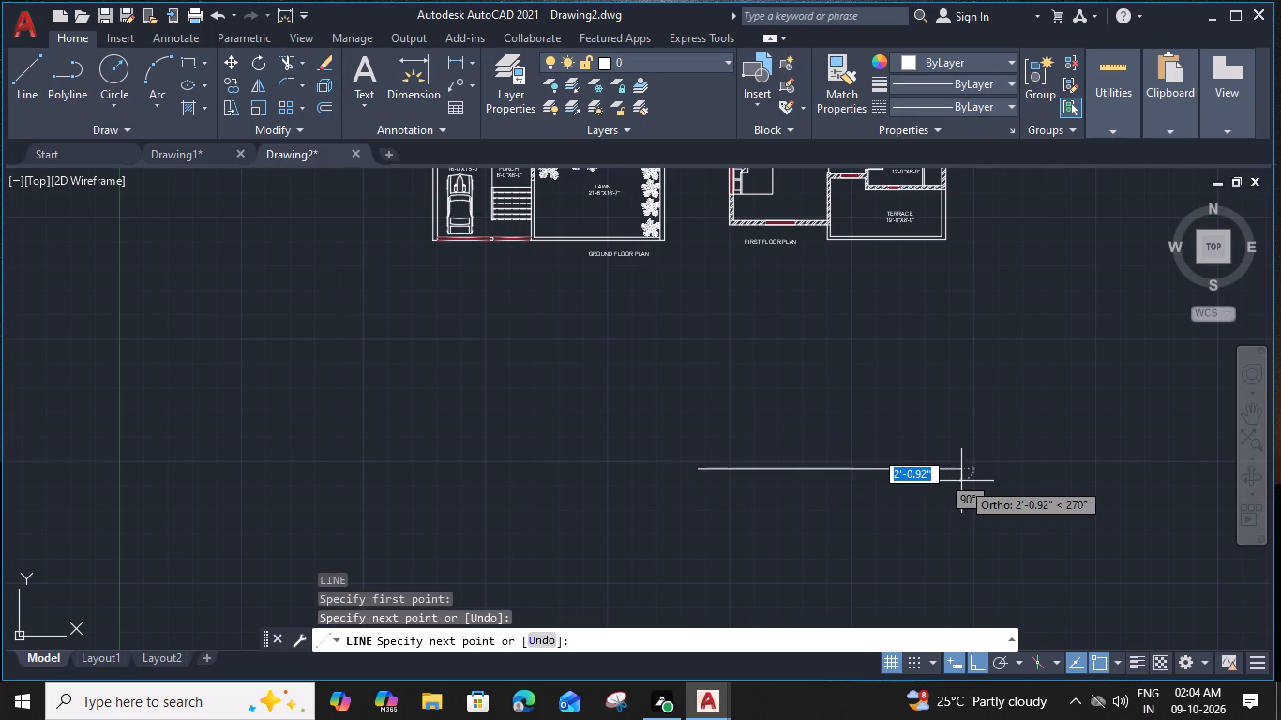
pyautogui.press('Escape')
# From near the baseline's east end, draw a 2'6" line straight north and a long level line west, parallel to the baseline.
pyautogui.moveTo(895, 497); pyautogui.dragTo(674, 485, button='middle')
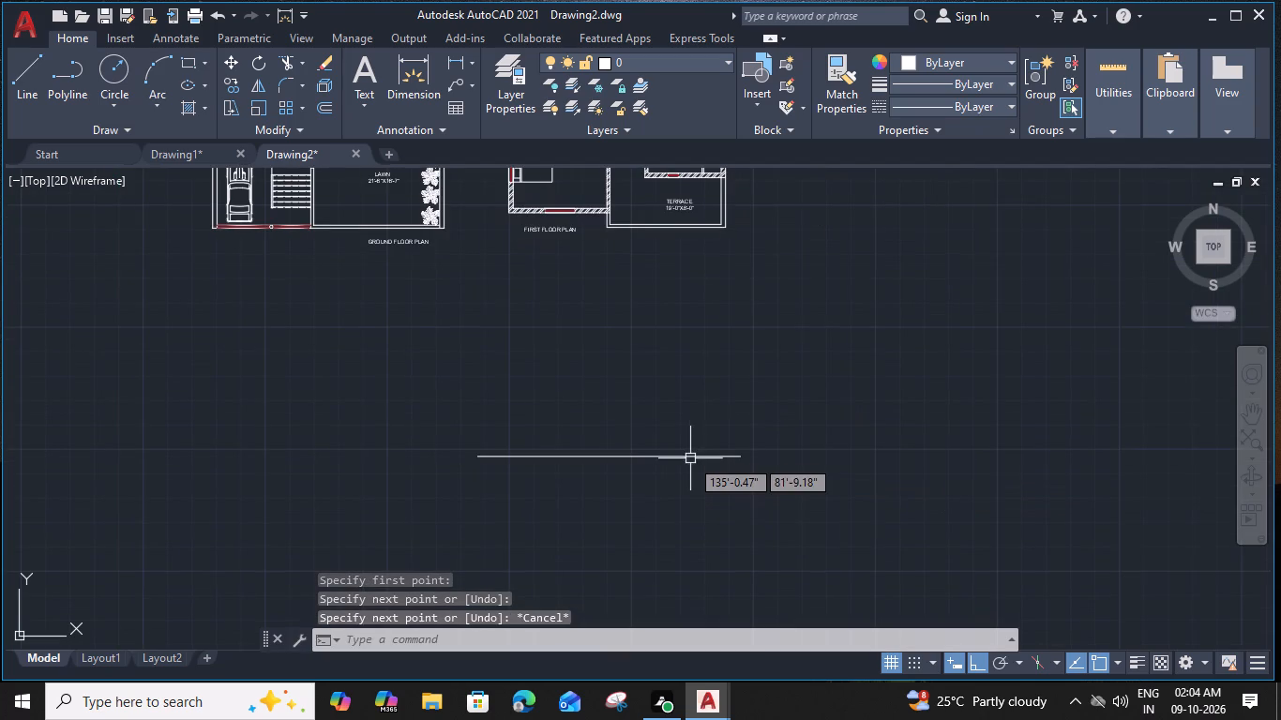
pyautogui.write('L')
pyautogui.press('space')
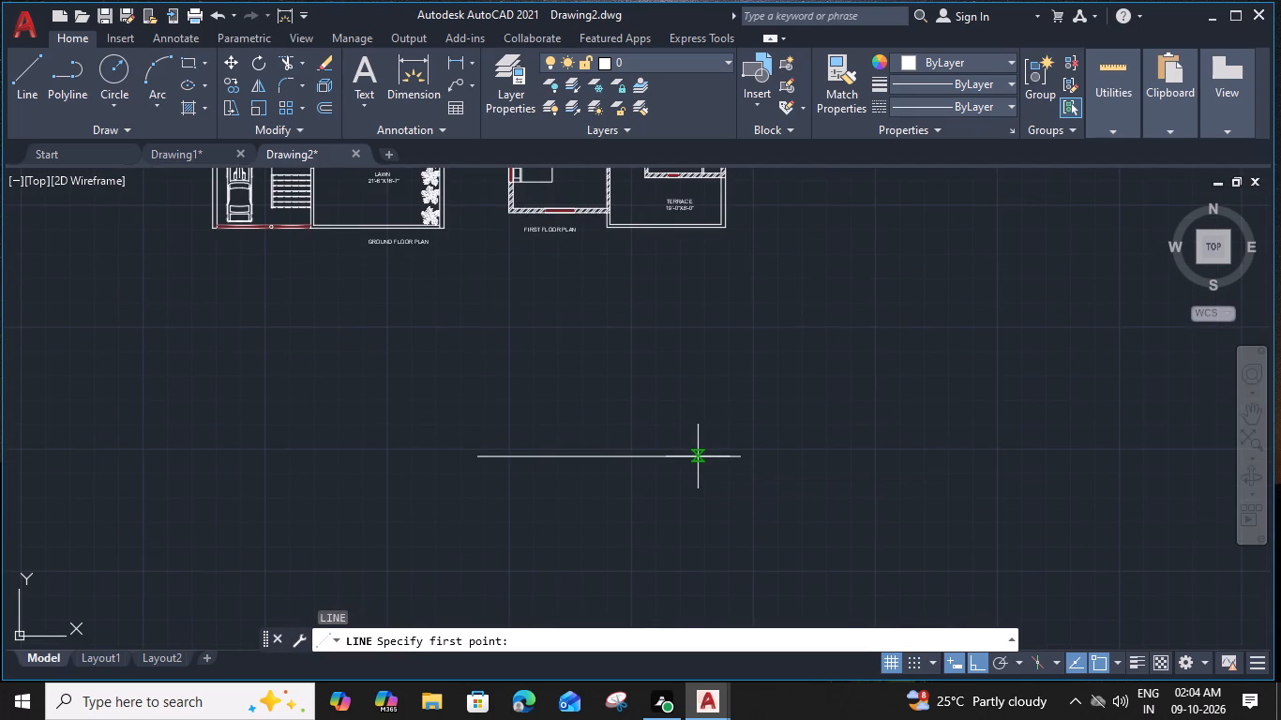
pyautogui.click(727, 457)
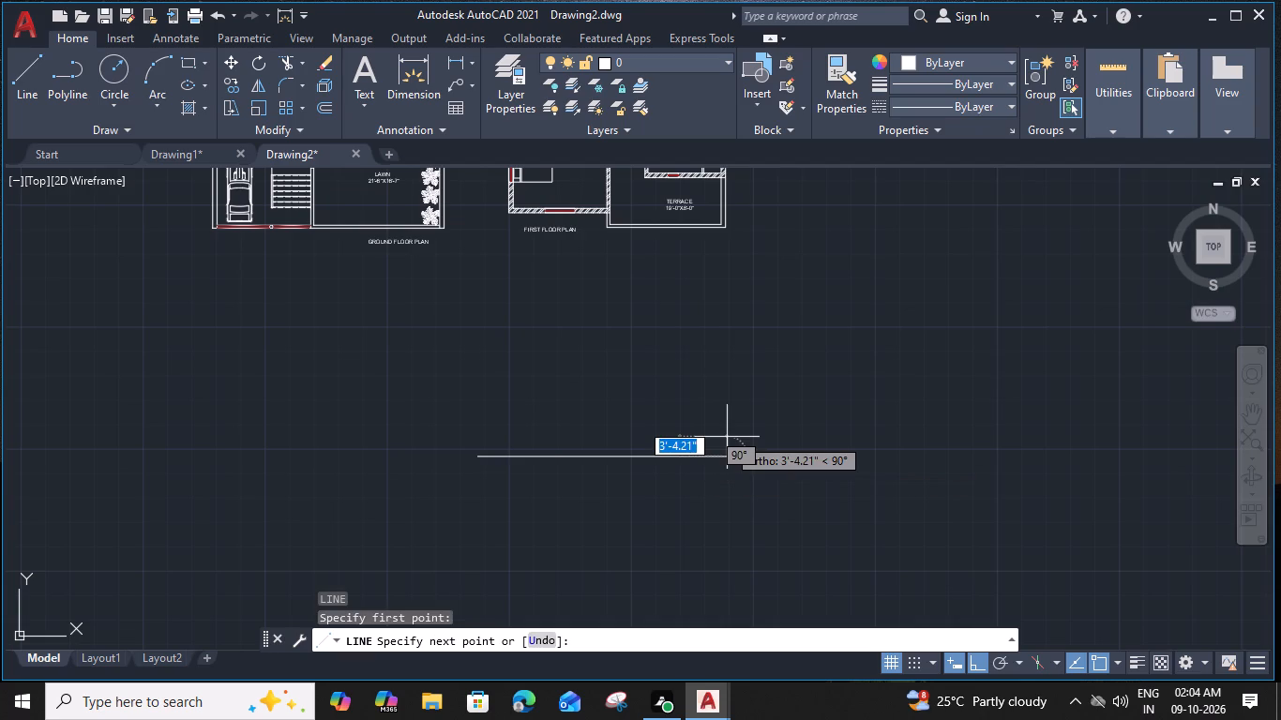
pyautogui.write("2'")
pyautogui.write('6"')
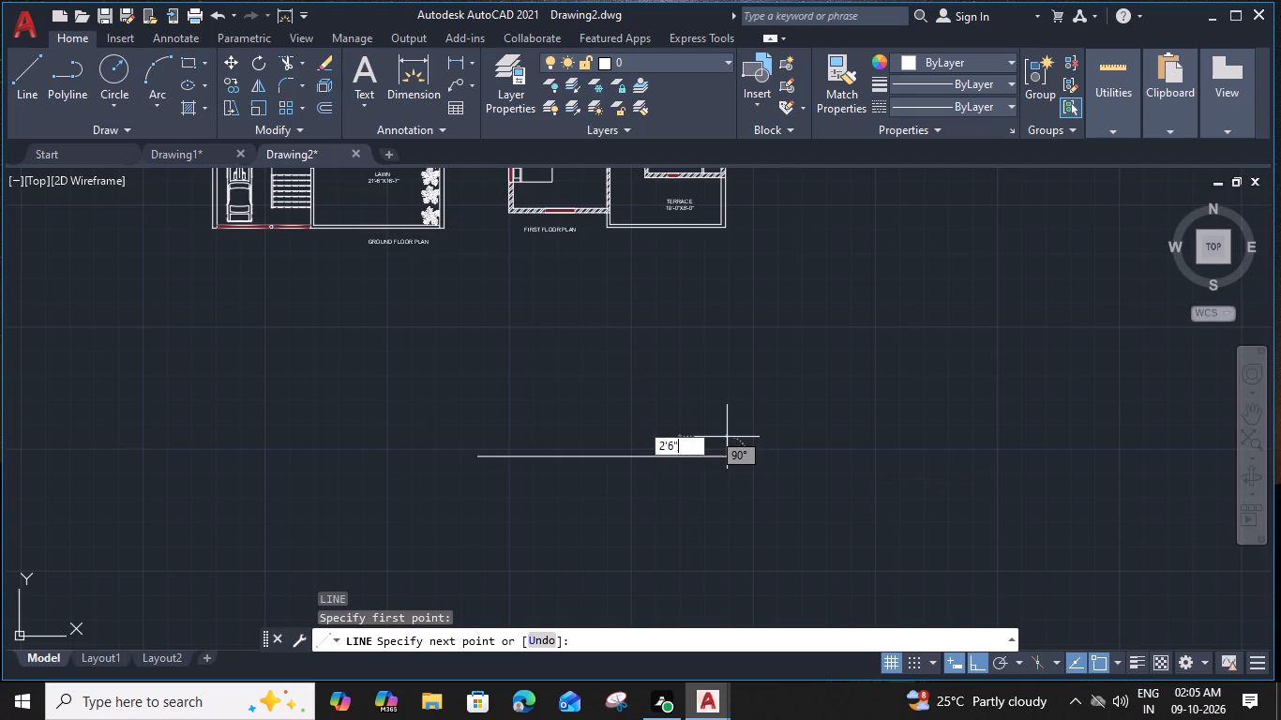
pyautogui.press('Return')
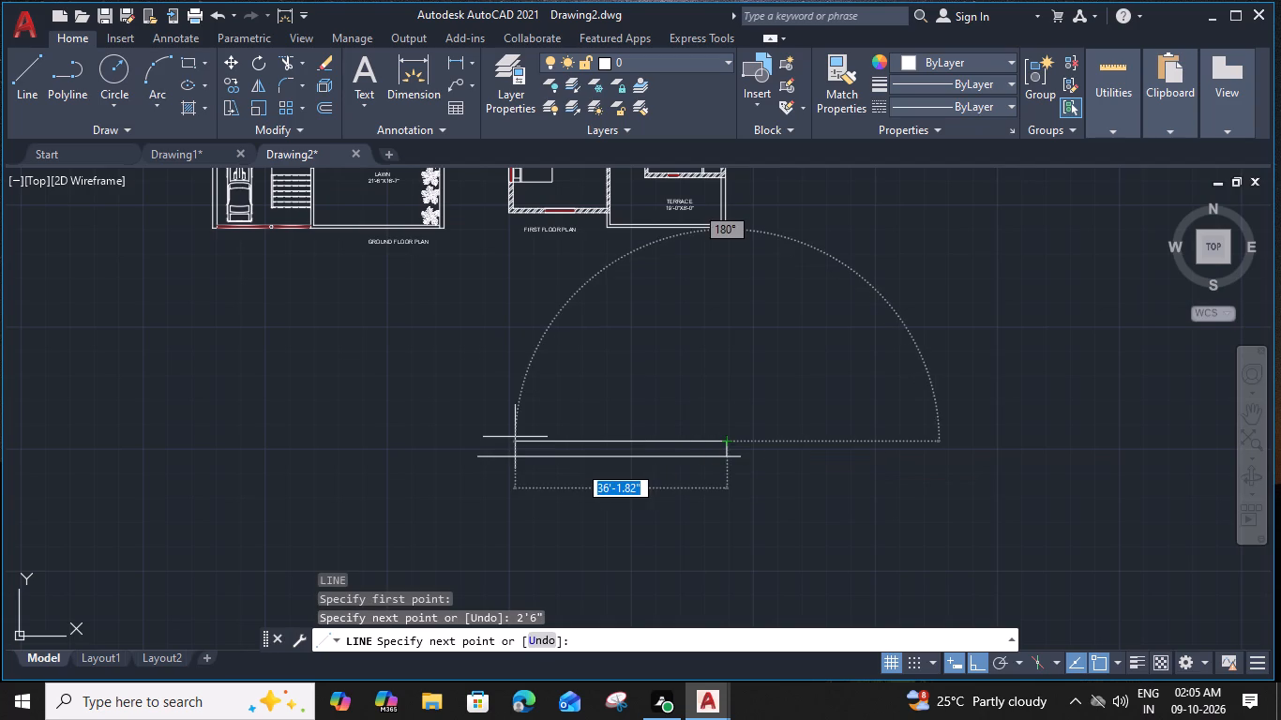
pyautogui.click(505, 442)
pyautogui.press('Escape')
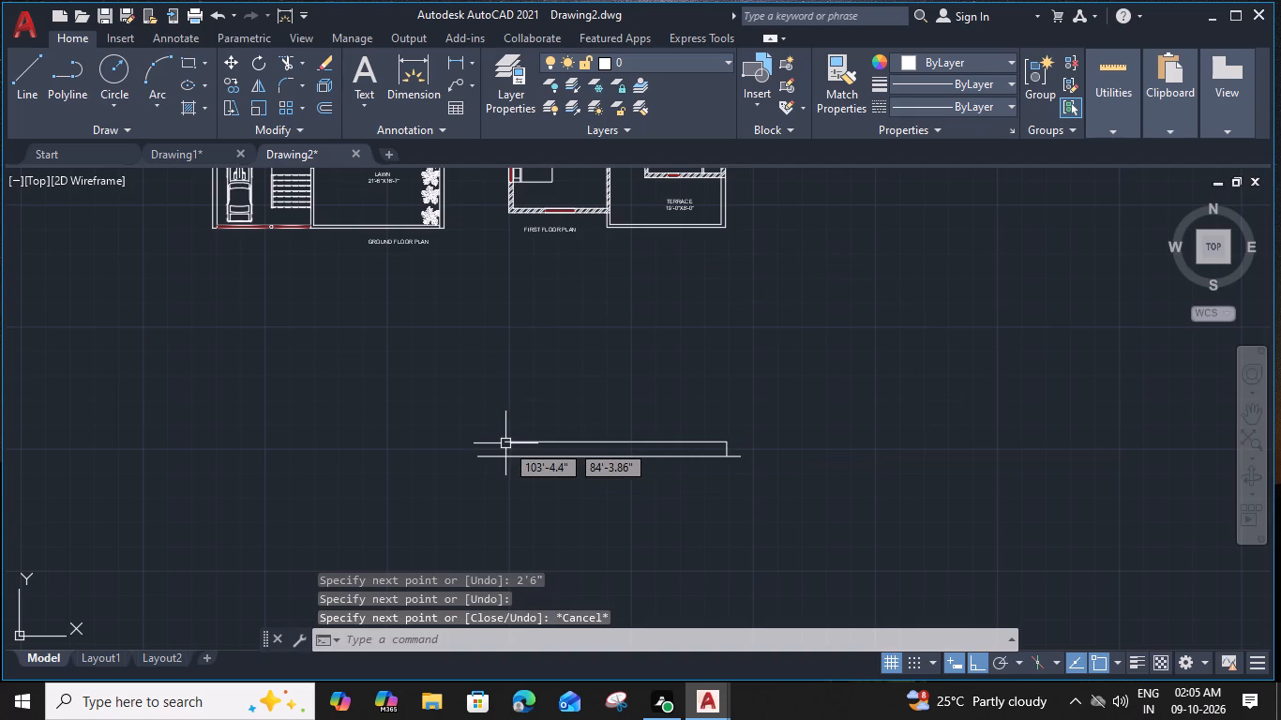
# From the east corner of the 2'6" level, draw a 10'6" line straight north and a shorter horizontal level line west.
pyautogui.scroll(2, 726, 433)
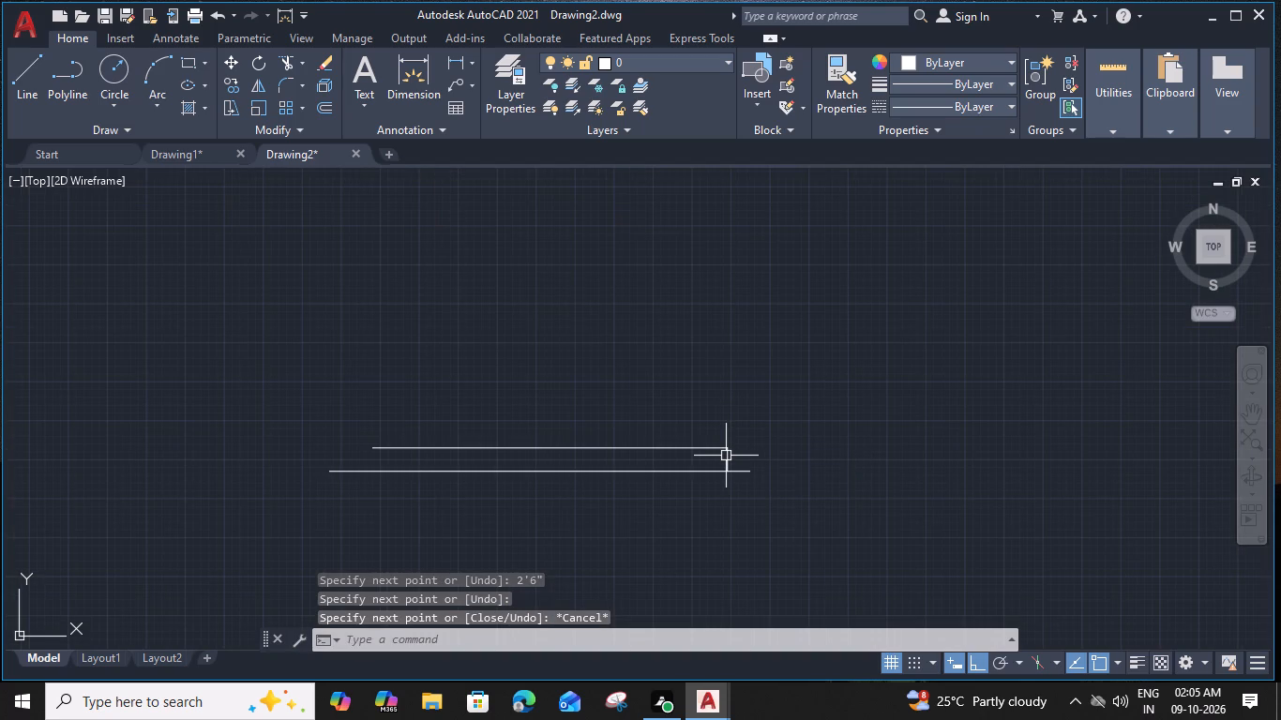
pyautogui.press('l')
pyautogui.press('space')
pyautogui.scroll(1, 720, 442)
pyautogui.click(731, 444)
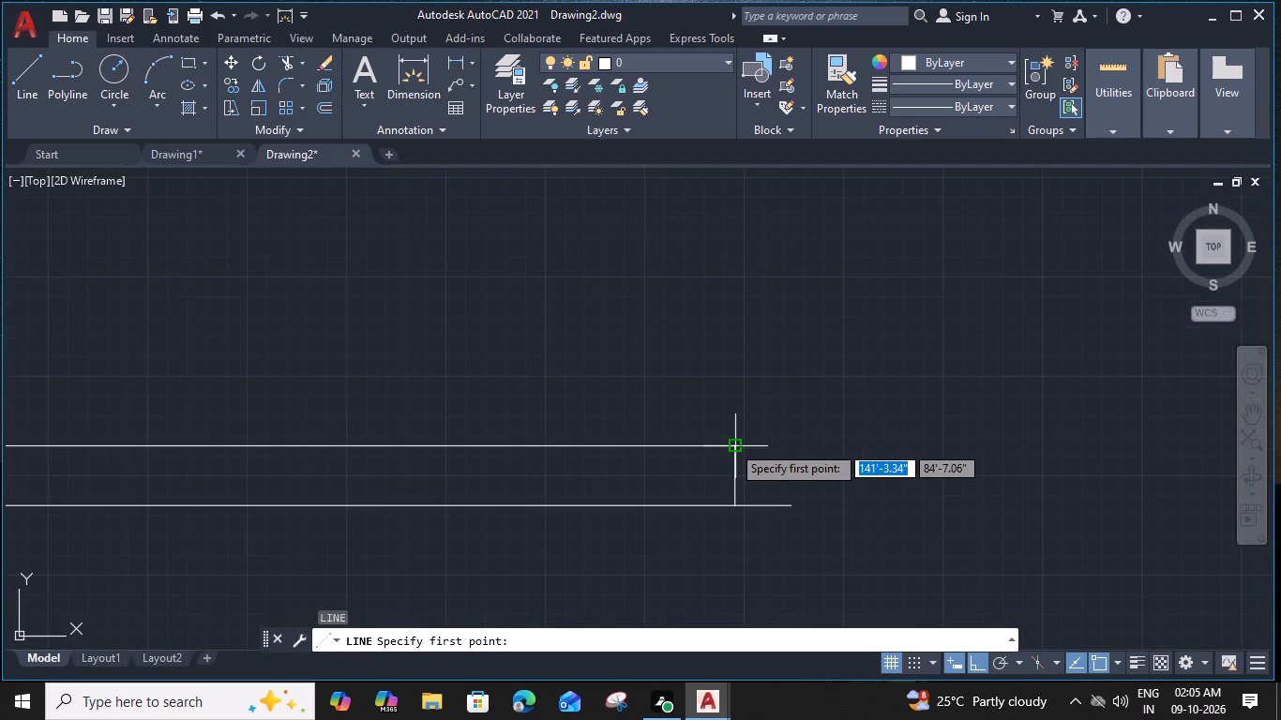
pyautogui.press('1')
pyautogui.press('0')
pyautogui.press("'")
pyautogui.press('6')
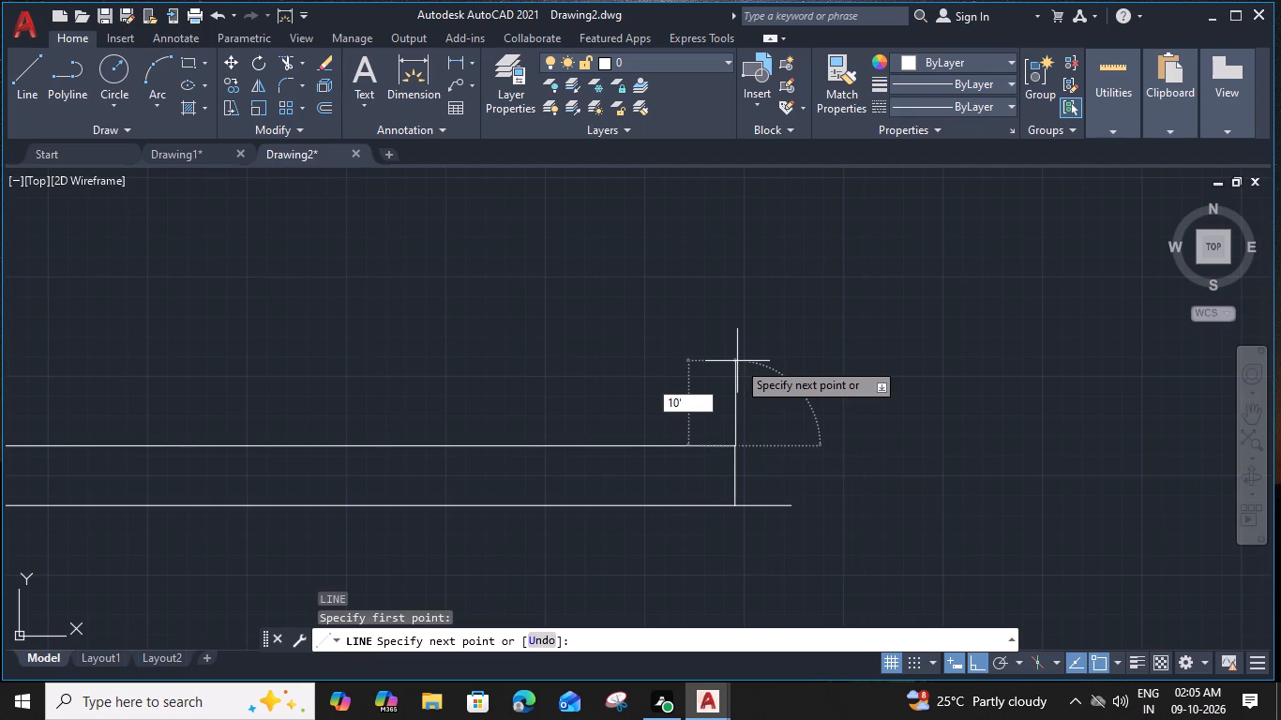
pyautogui.hotkey('shift', '"')
pyautogui.press('Return')
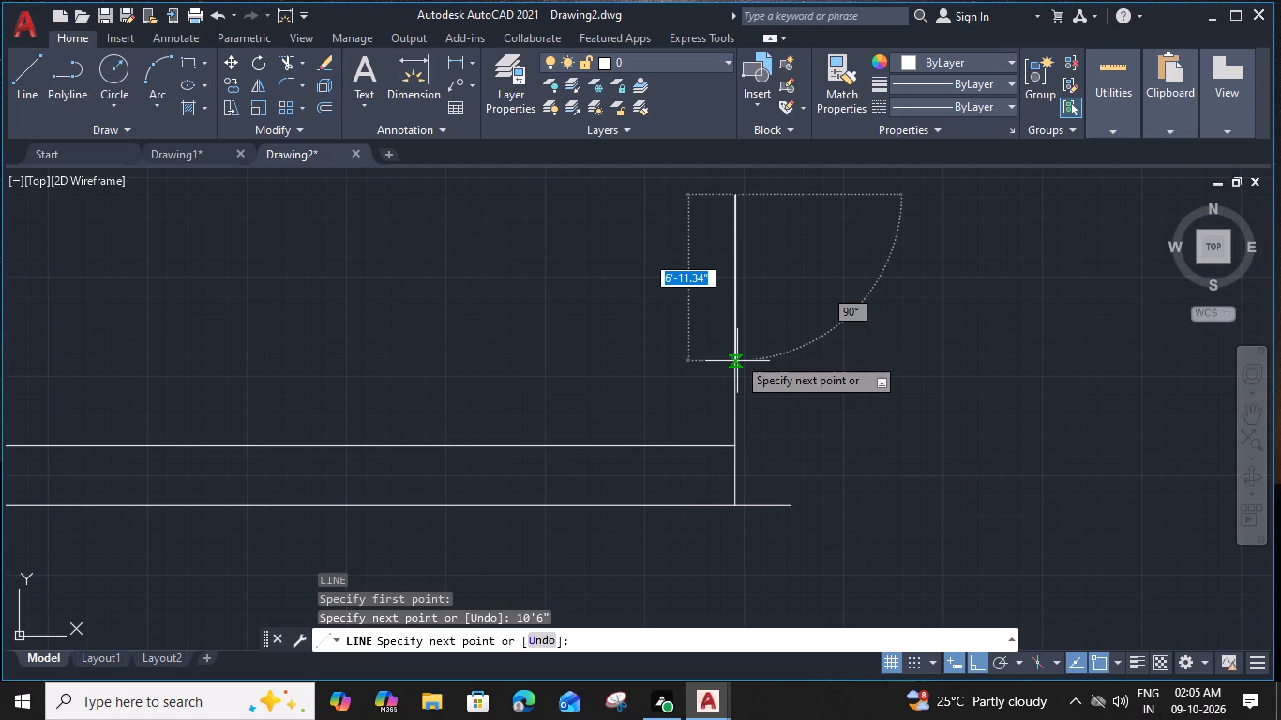
pyautogui.moveTo(717, 311); pyautogui.dragTo(666, 608, button='middle')
pyautogui.scroll(-1, 622, 518)
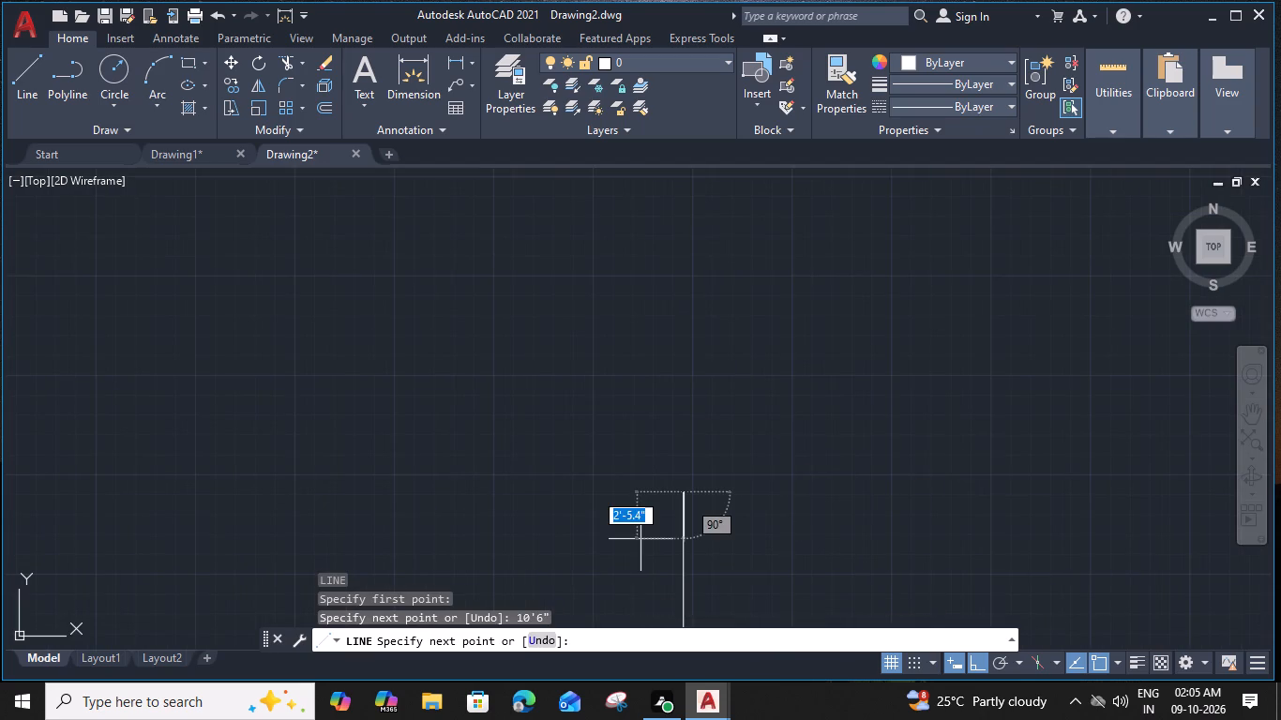
pyautogui.moveTo(595, 517); pyautogui.dragTo(734, 425, button='middle')
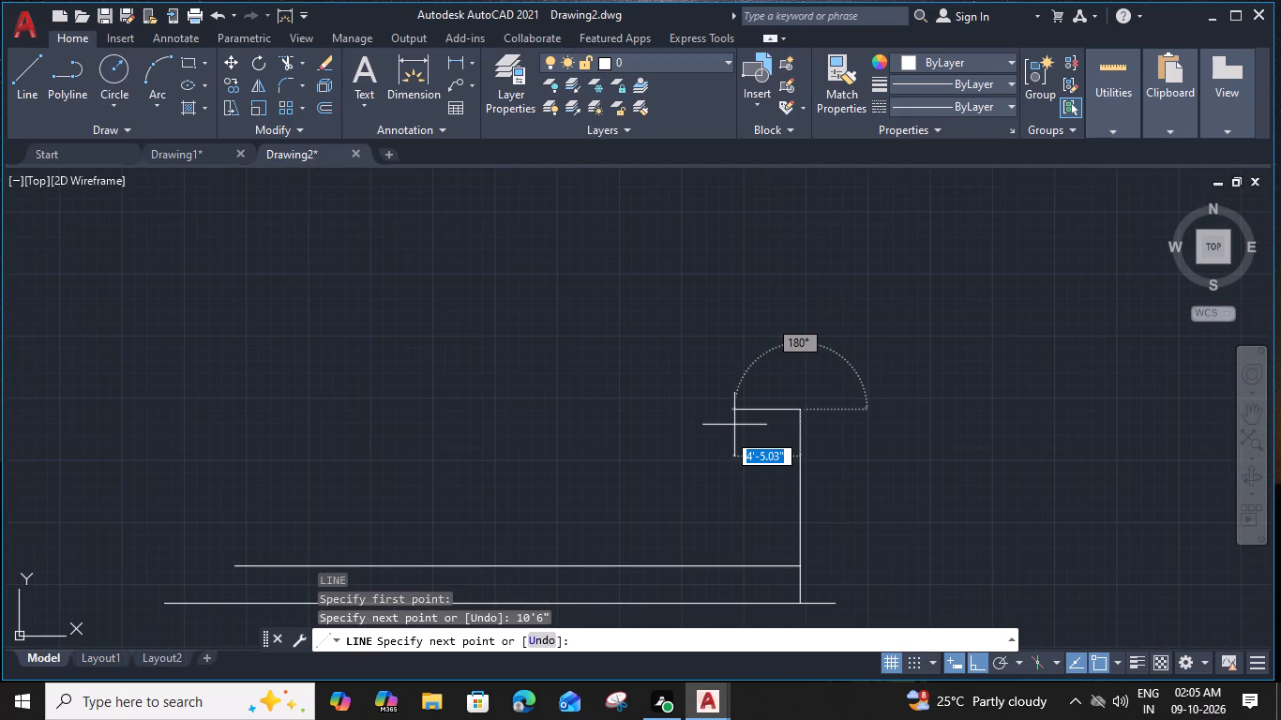
pyautogui.click(604, 432)
pyautogui.press('Escape')
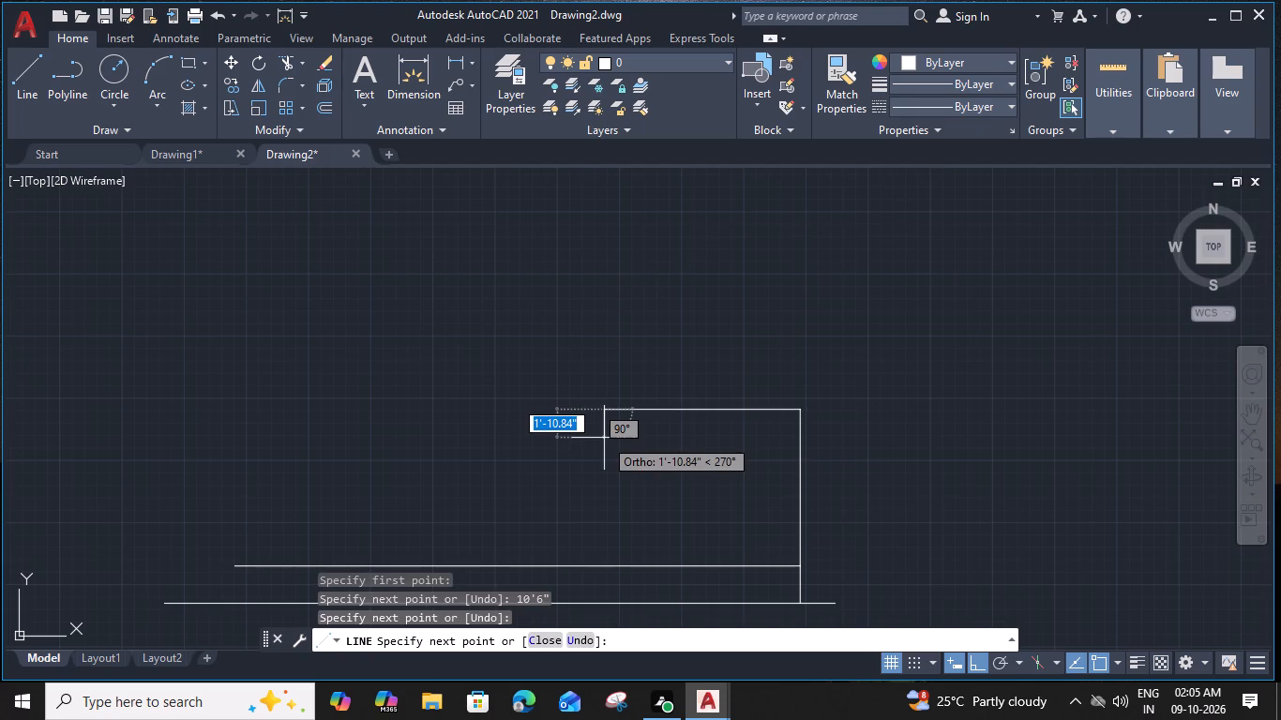
# From the first 10'6" level's east corner, draw another 10'6" line straight north and a short horizontal level line west.
pyautogui.press('l')
pyautogui.press('space')
pyautogui.click(800, 412)
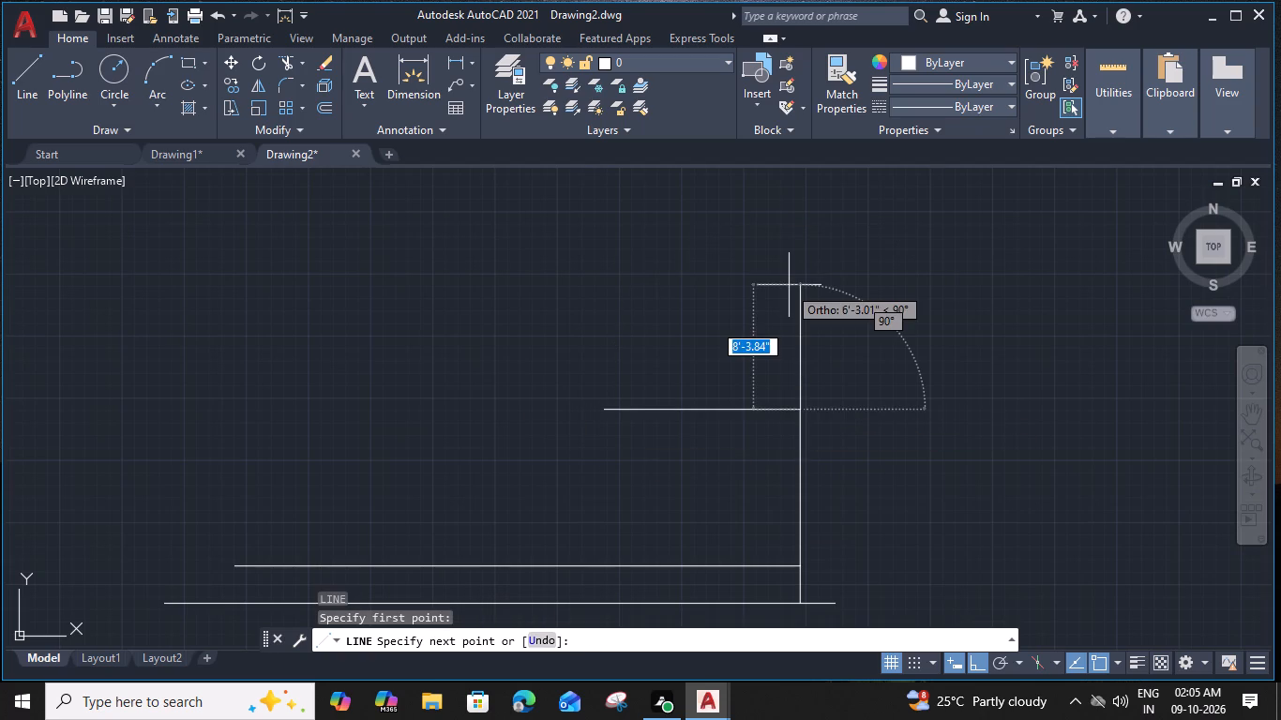
pyautogui.moveTo(790, 289); pyautogui.dragTo(786, 379, button='middle')
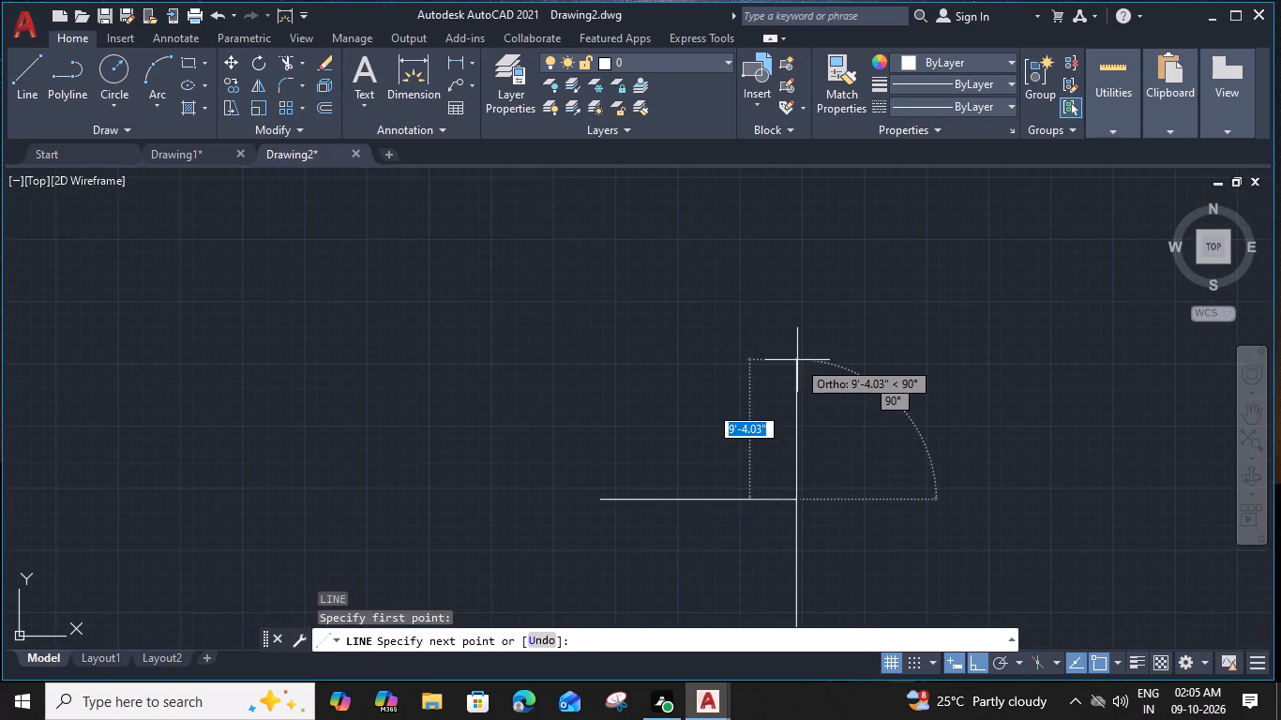
pyautogui.write('19')
pyautogui.press('BackSpace')
pyautogui.write('0\'6"')
pyautogui.press('Return')
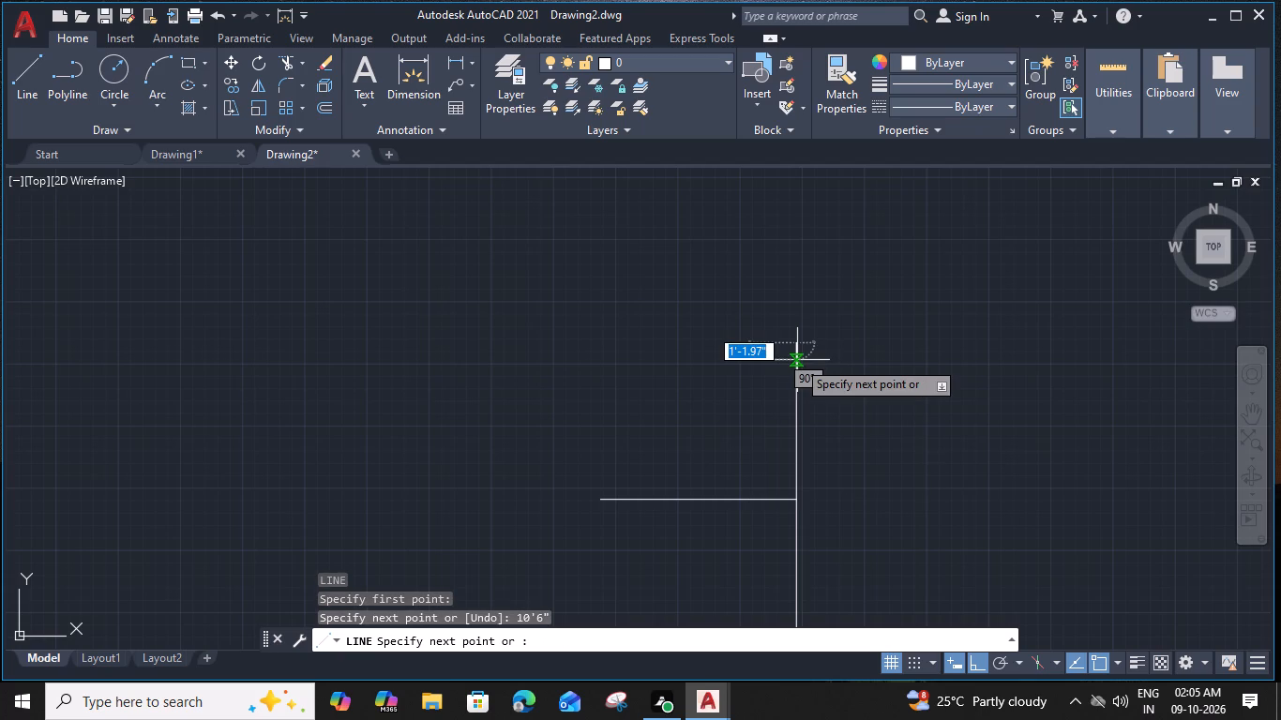
pyautogui.click(671, 349)
pyautogui.press('Escape')
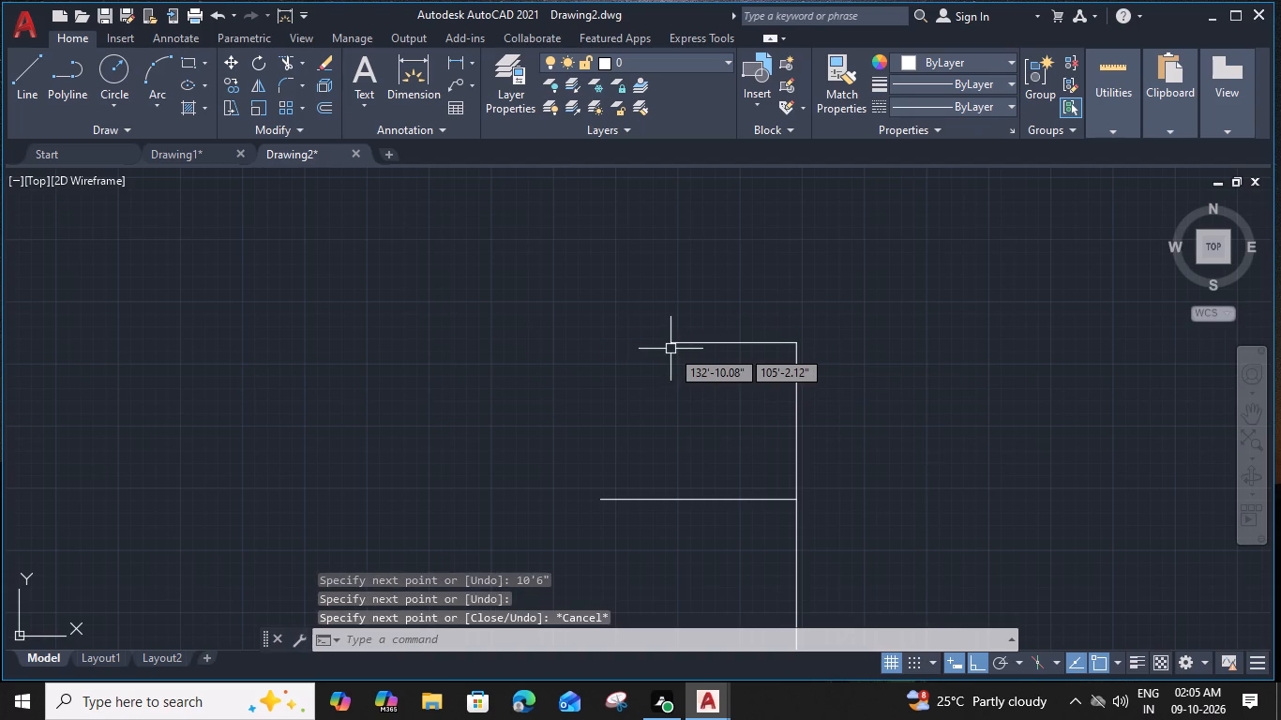
# From the second 10'6" level's east corner, draw a third 10'6" line straight north and a horizontal level line west.
pyautogui.moveTo(802, 335); pyautogui.dragTo(752, 374, button='middle')
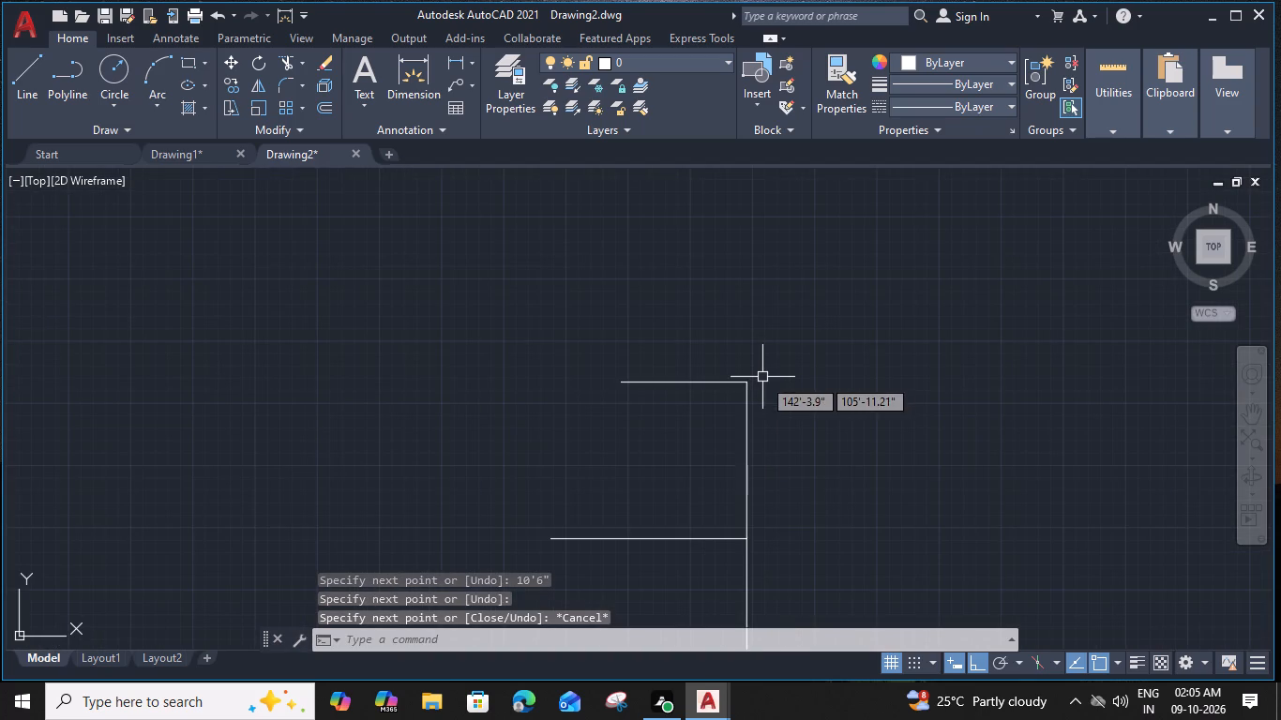
pyautogui.write('L')
pyautogui.press('space')
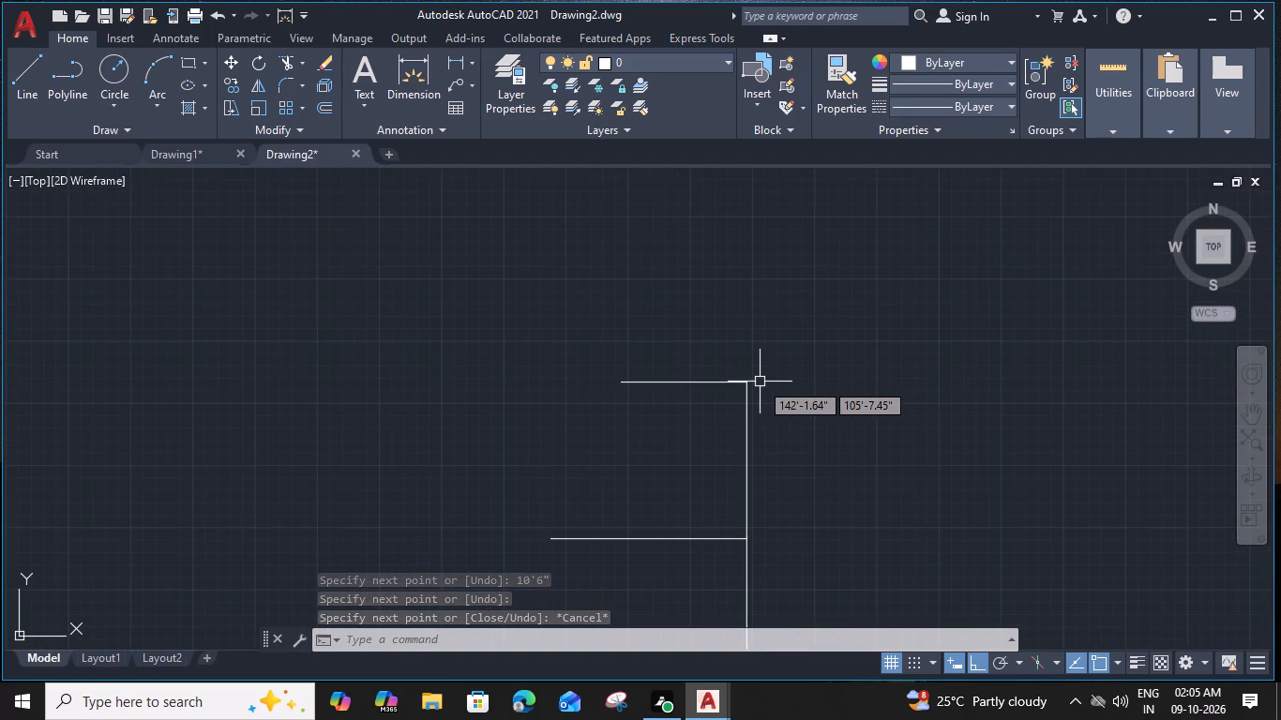
pyautogui.click(745, 379)
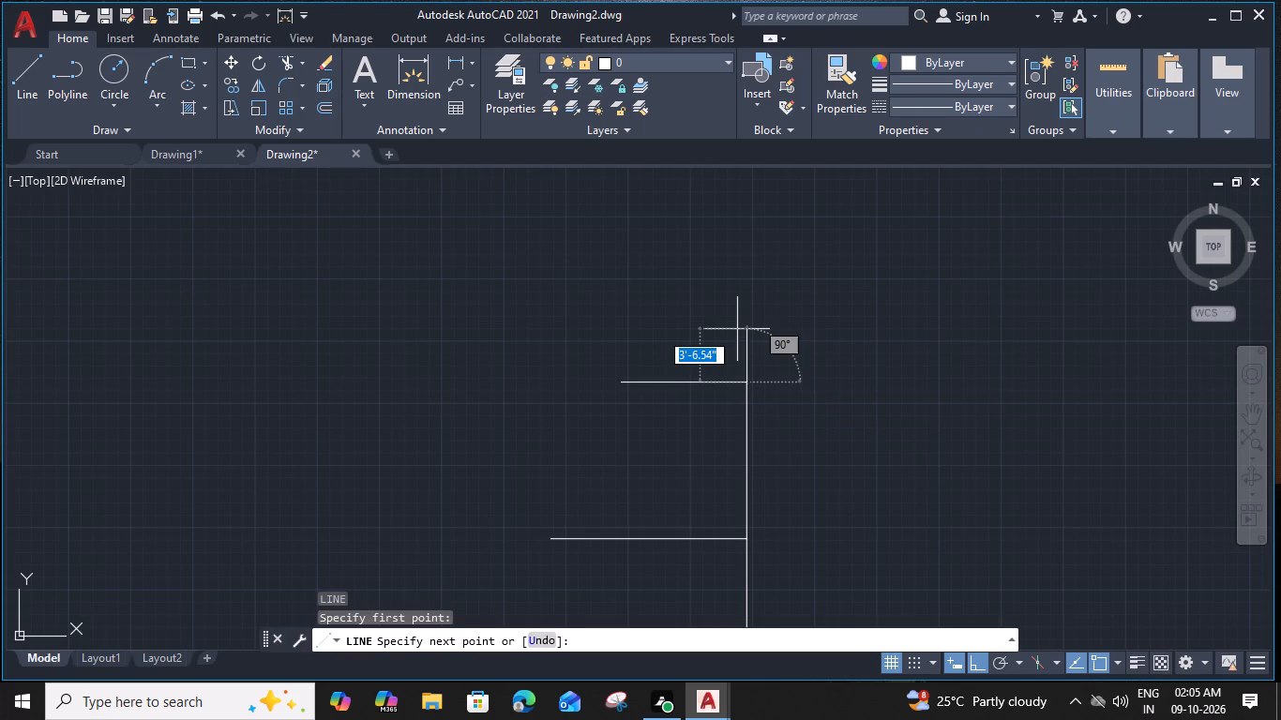
pyautogui.moveTo(733, 302); pyautogui.dragTo(735, 349, button='middle')
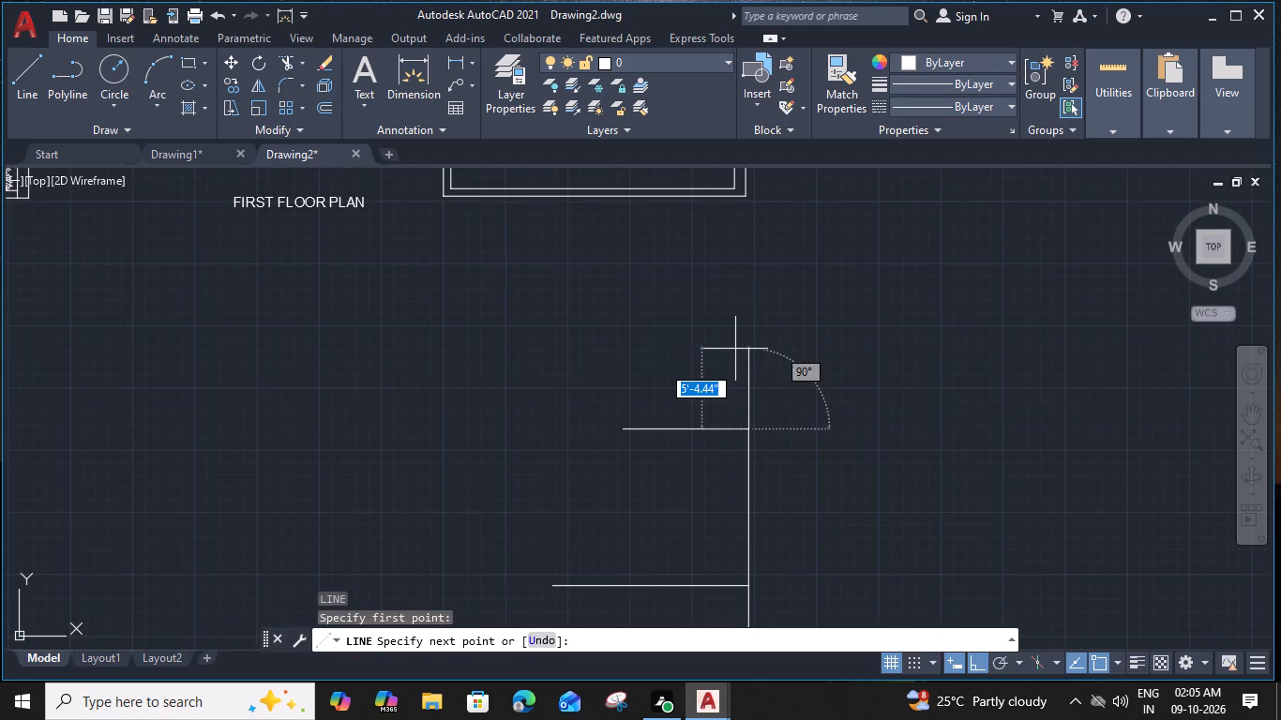
pyautogui.write("10'")
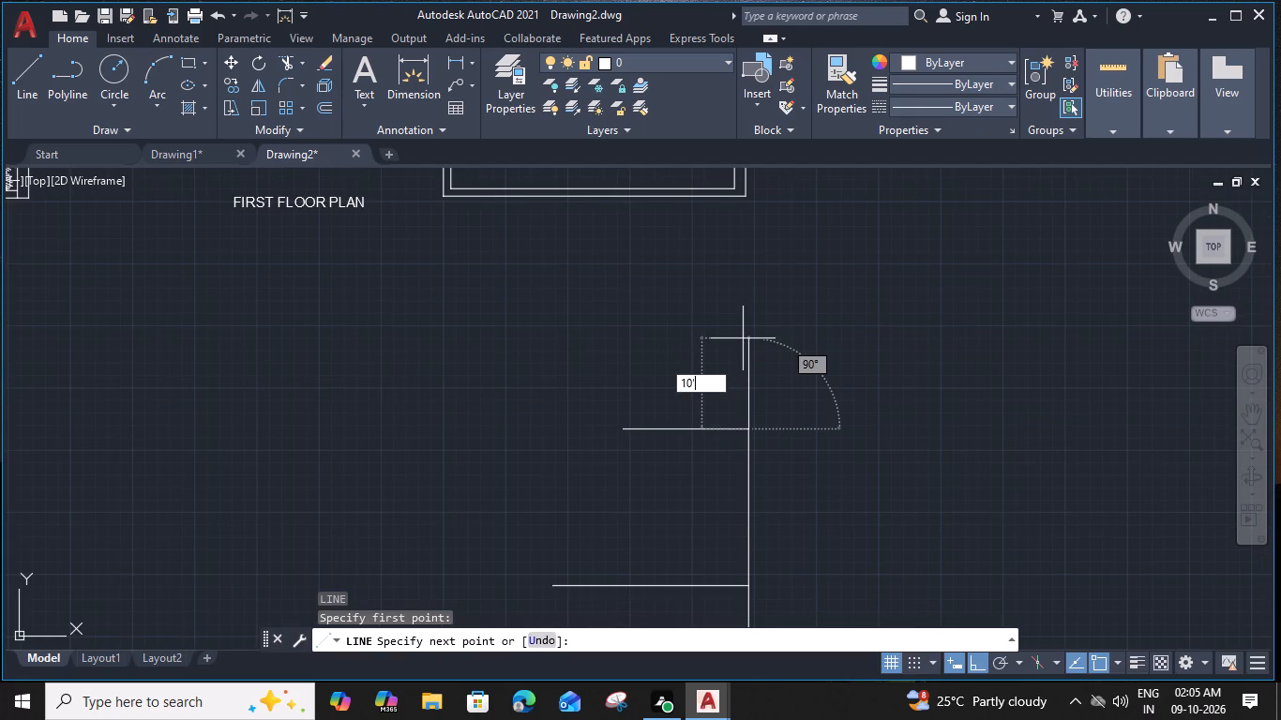
pyautogui.press('5')
pyautogui.press('BackSpace')
pyautogui.write('6"')
pyautogui.press('Return')
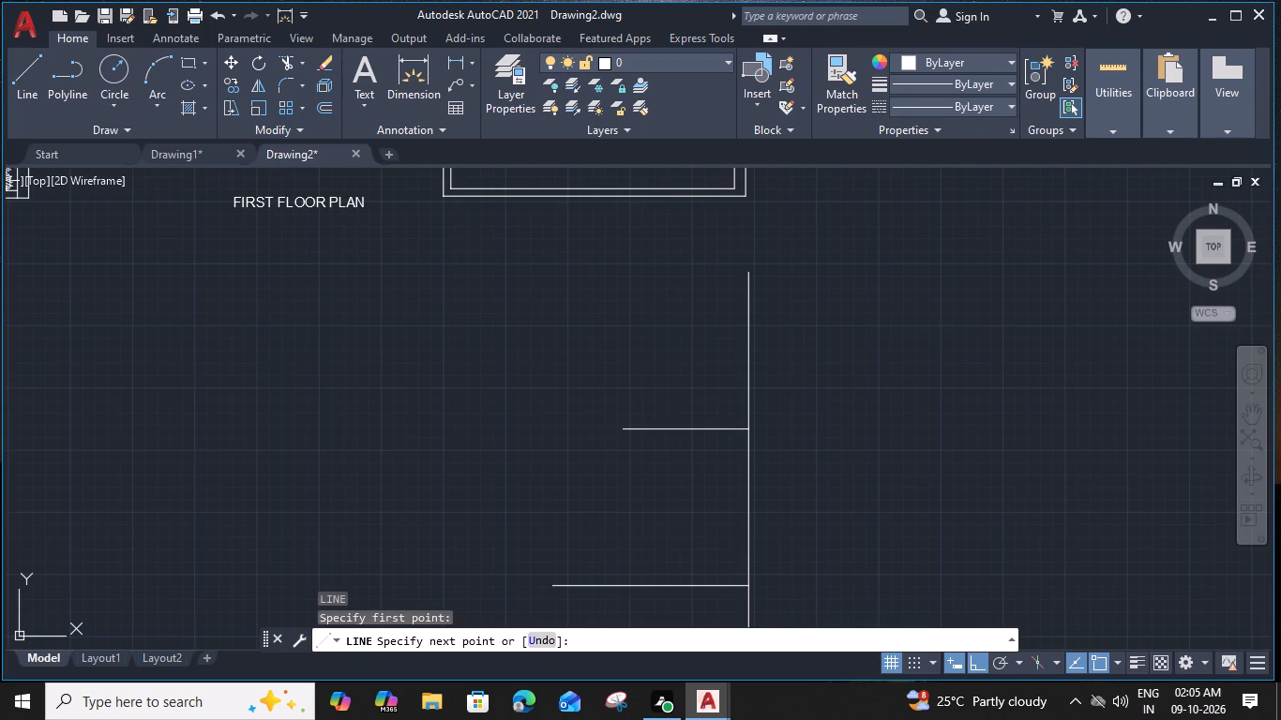
pyautogui.click(511, 295)
pyautogui.press('Escape')
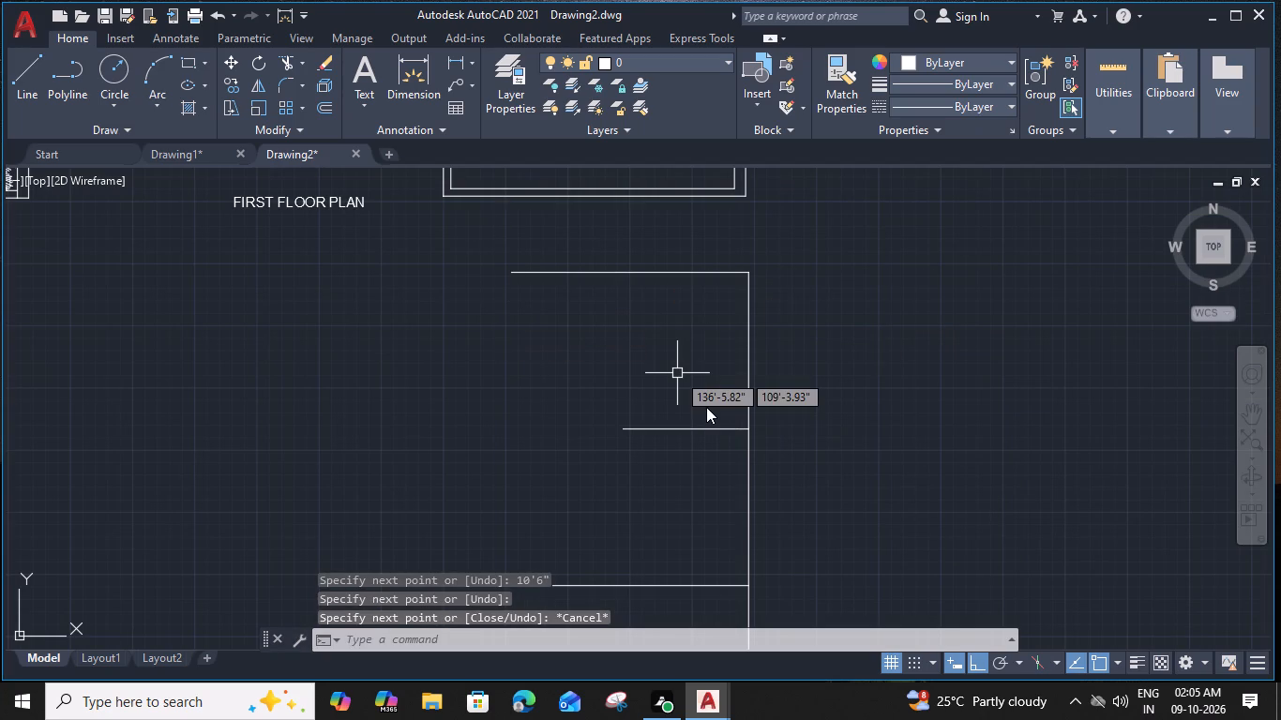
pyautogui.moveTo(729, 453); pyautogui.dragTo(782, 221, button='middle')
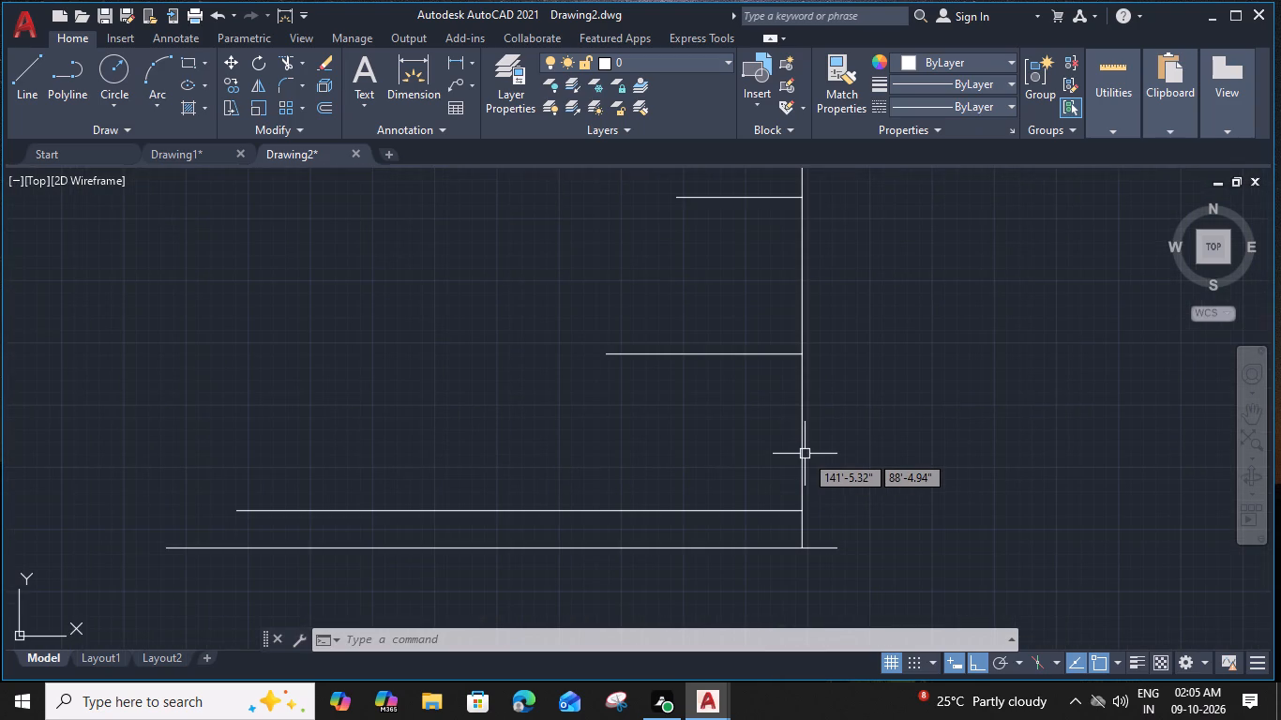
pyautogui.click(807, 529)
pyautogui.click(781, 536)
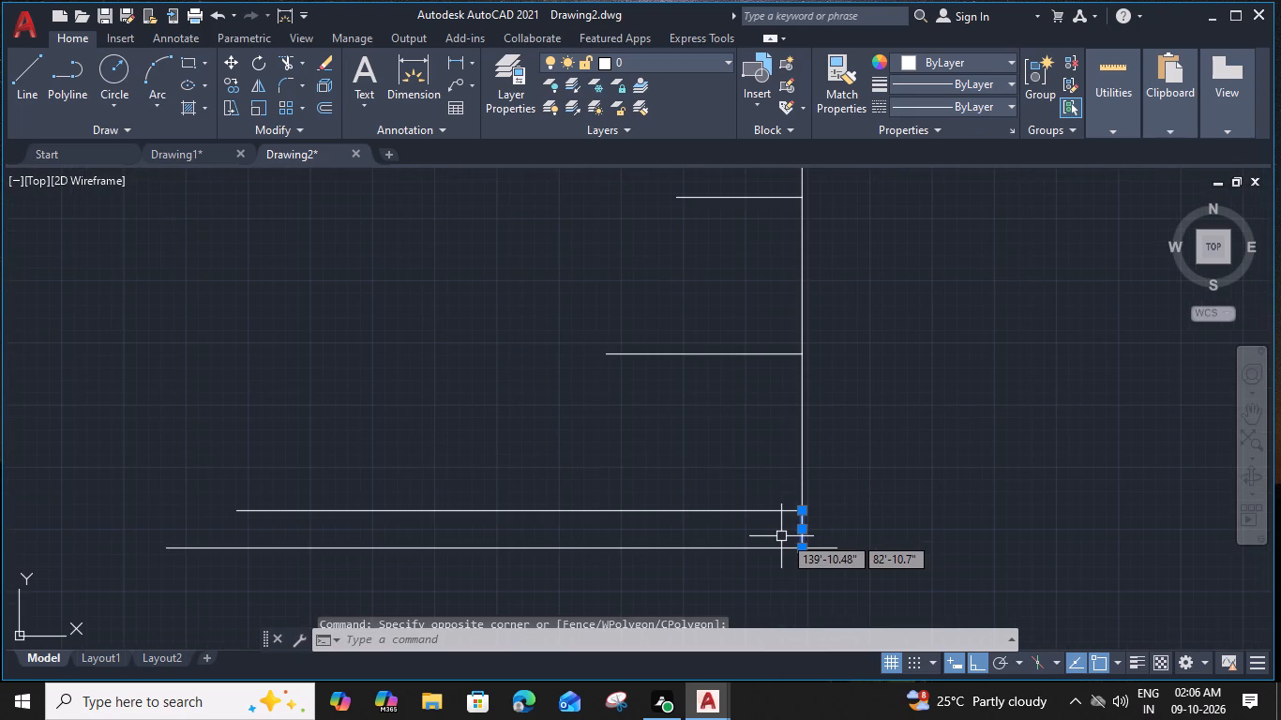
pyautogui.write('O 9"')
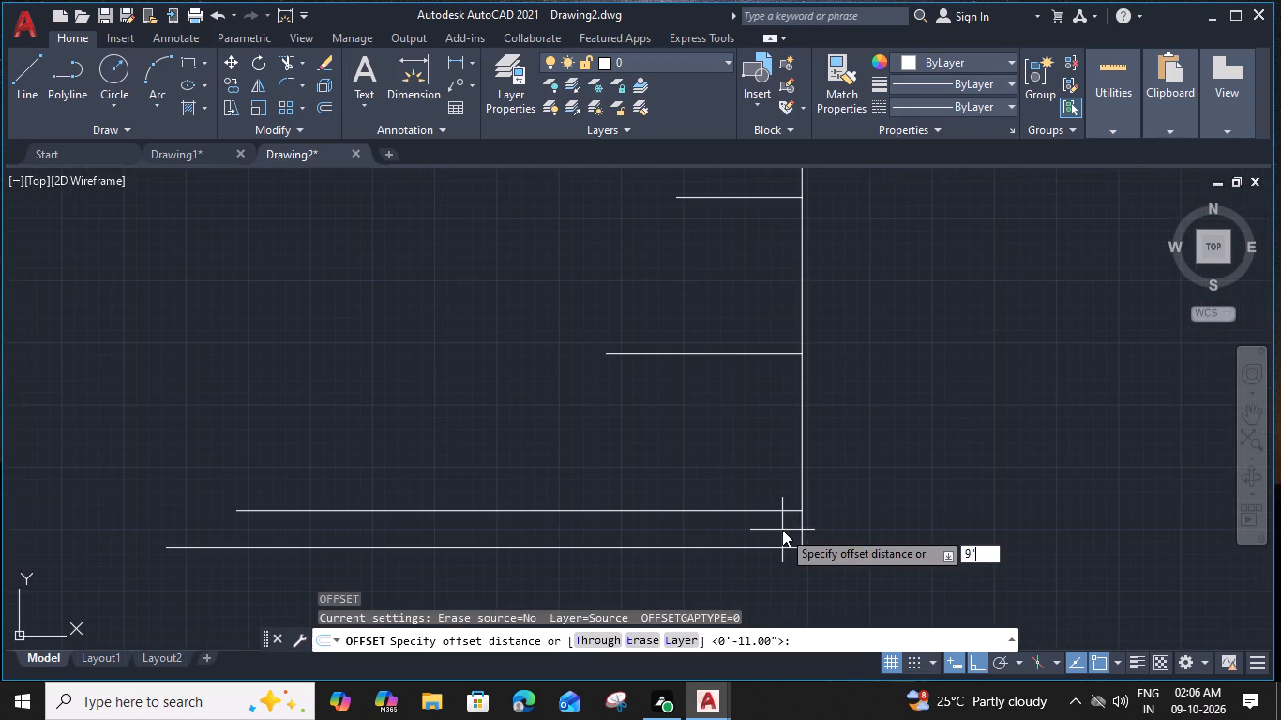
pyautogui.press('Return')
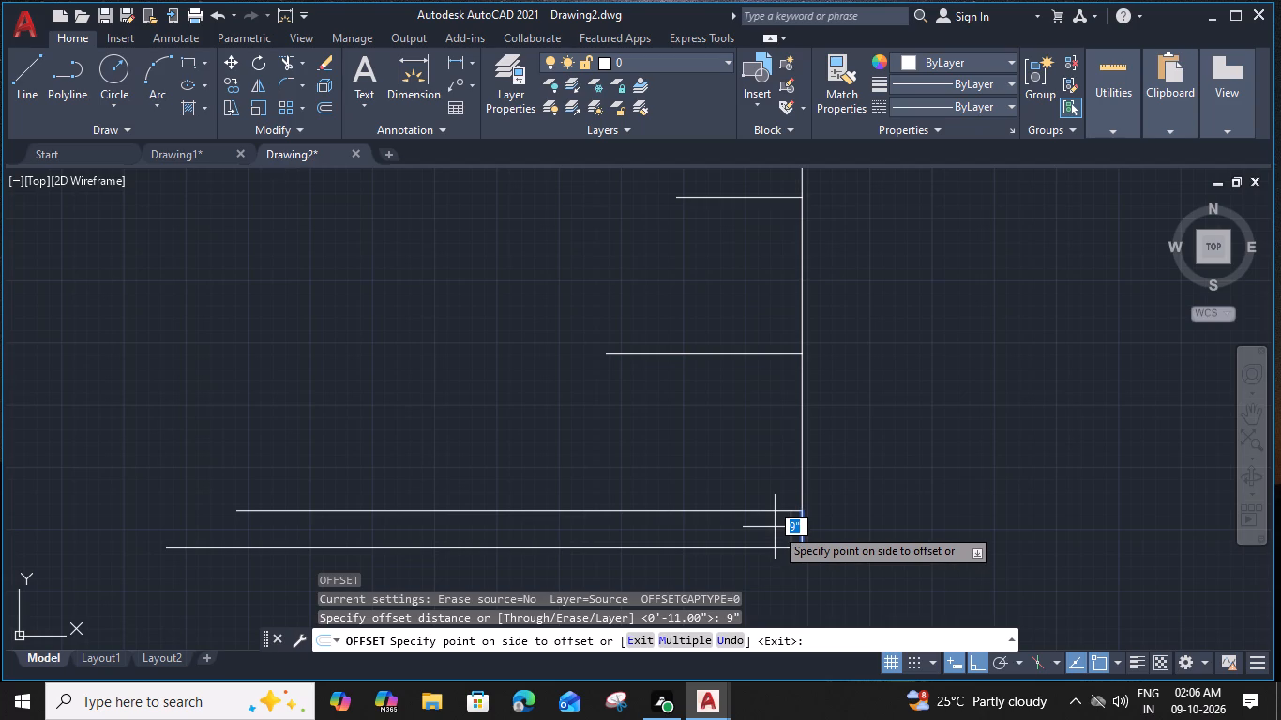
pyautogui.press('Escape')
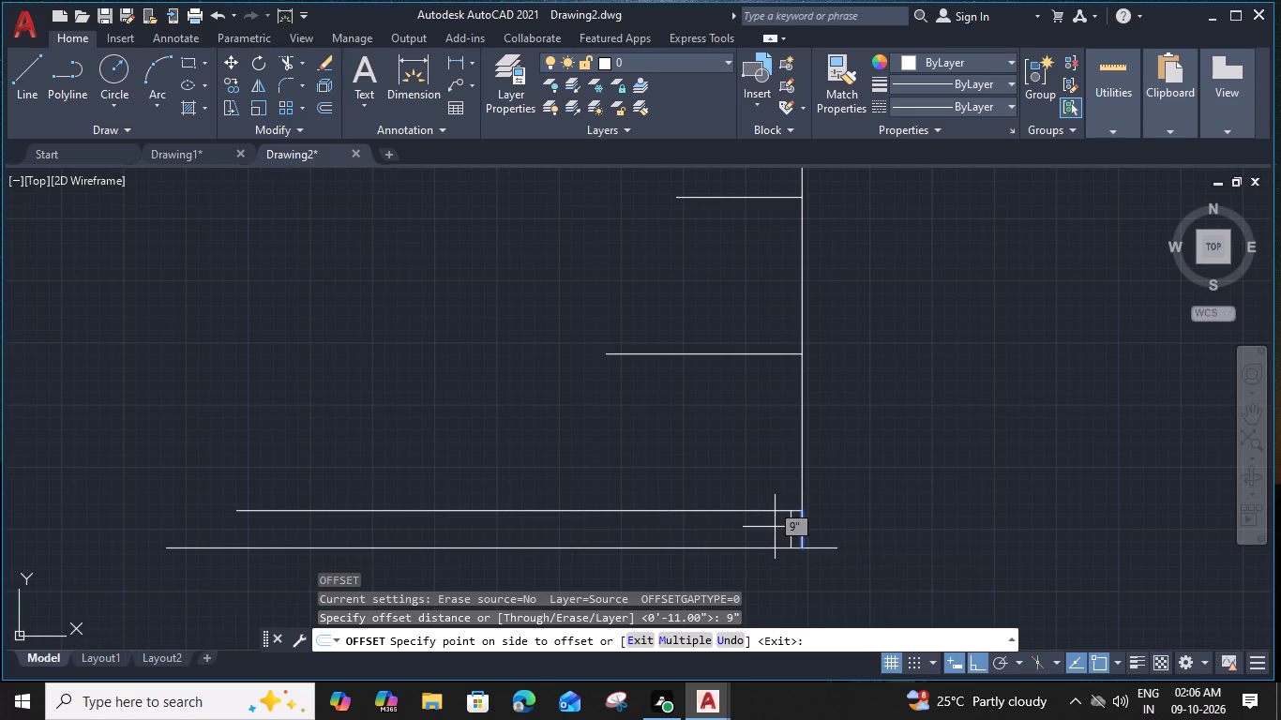
# Offset the four vertical line segments at the east end 1' to the west, from the baseline up to the topmost level.
pyautogui.click(802, 528)
pyautogui.write("O 1'")
pyautogui.press('space')
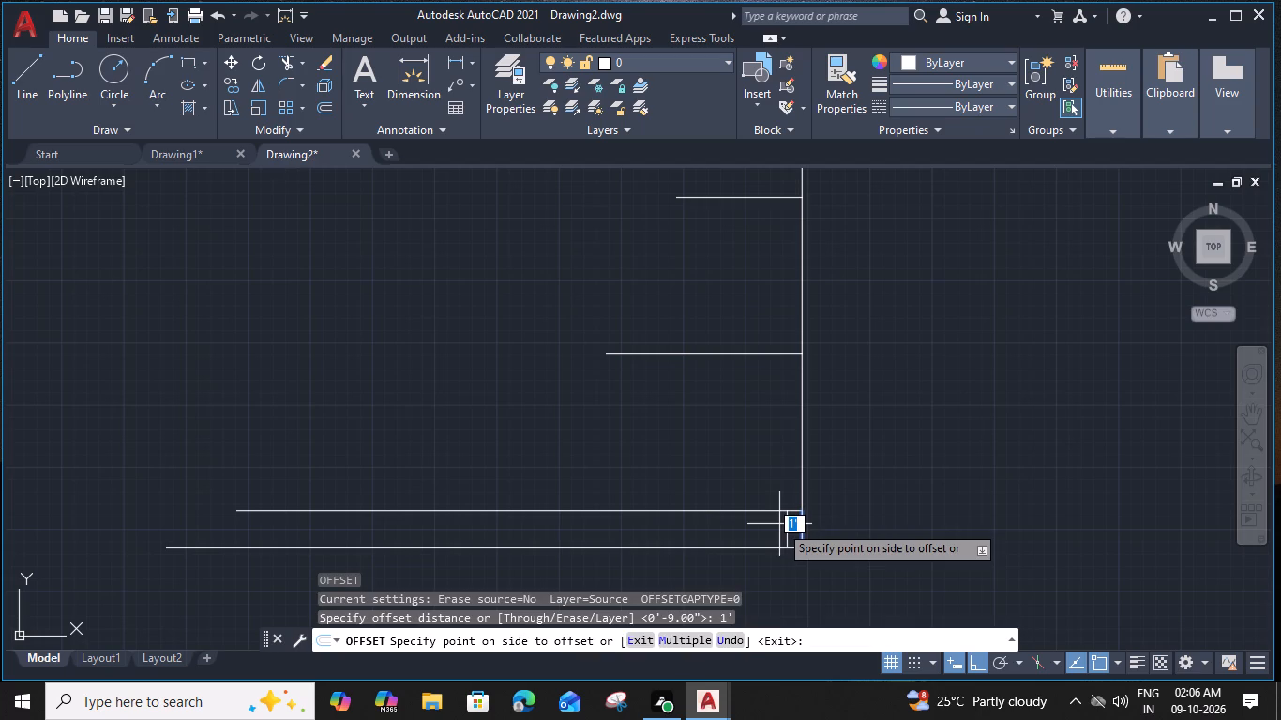
pyautogui.click(778, 524)
pyautogui.click(804, 456)
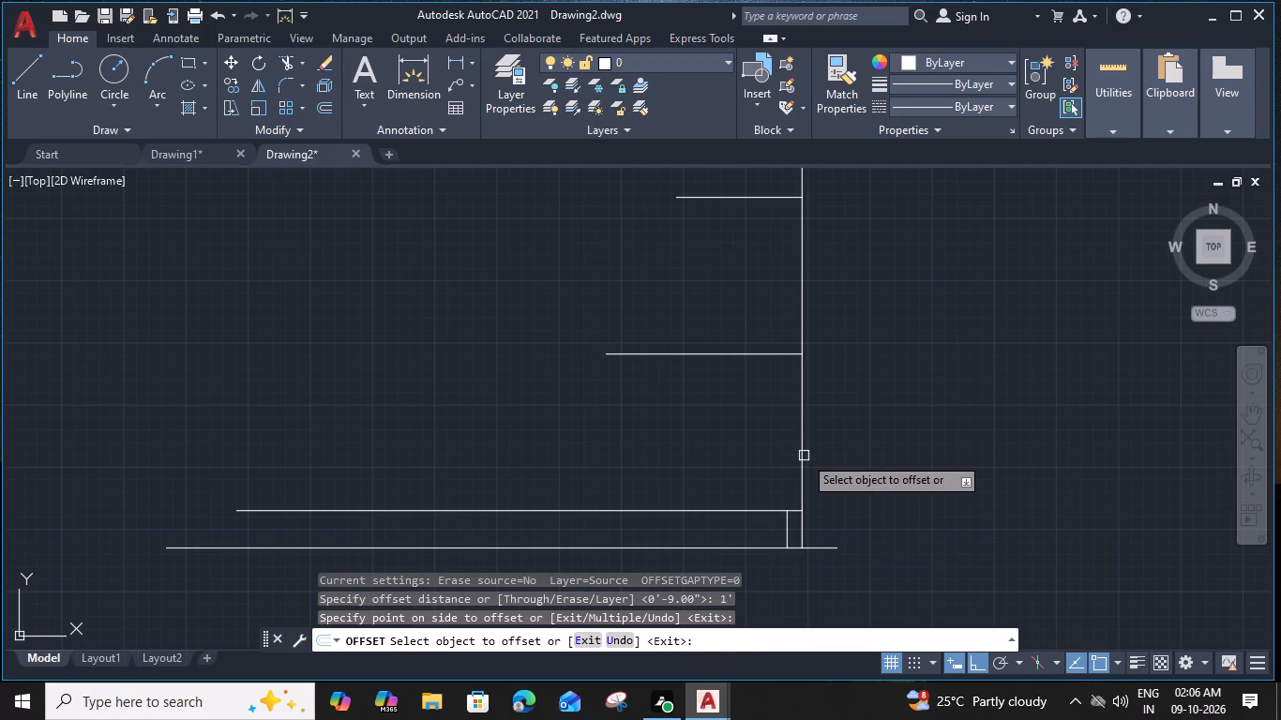
pyautogui.click(674, 457)
pyautogui.moveTo(776, 267); pyautogui.dragTo(755, 403, button='middle')
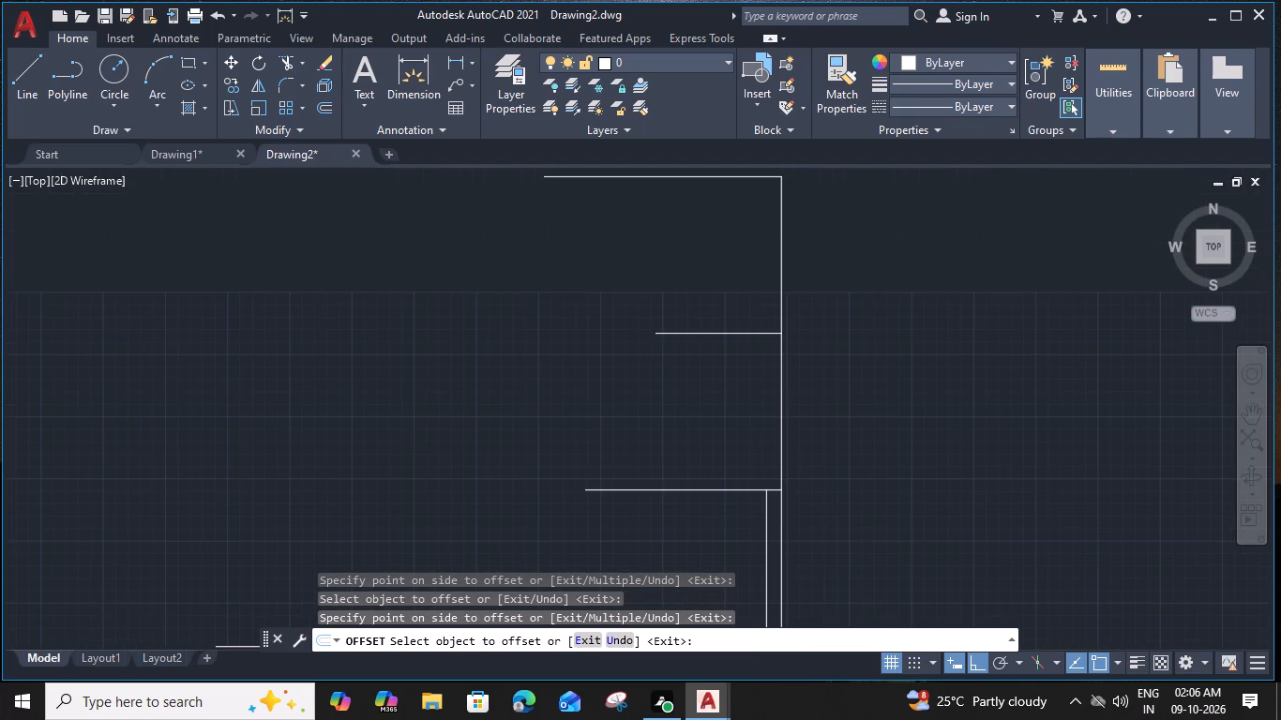
pyautogui.click(780, 390)
pyautogui.click(656, 404)
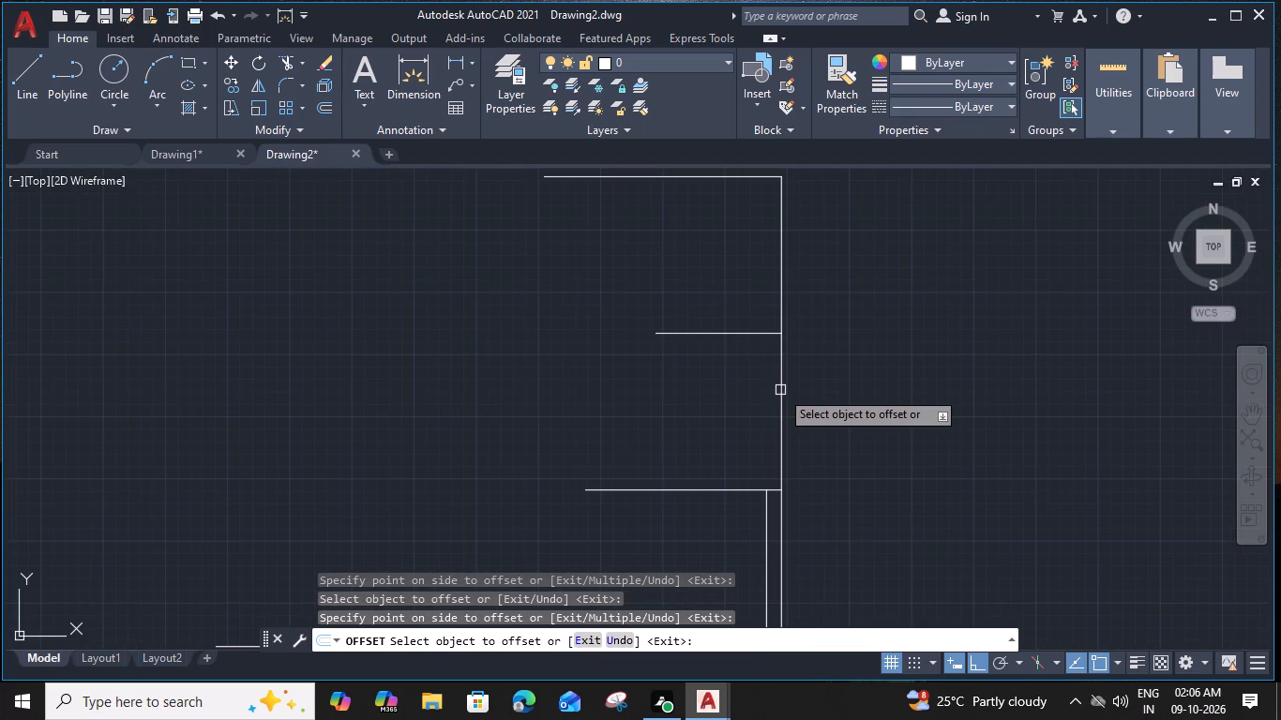
pyautogui.click(777, 247)
pyautogui.click(695, 263)
pyautogui.moveTo(695, 263); pyautogui.dragTo(681, 396, button='middle')
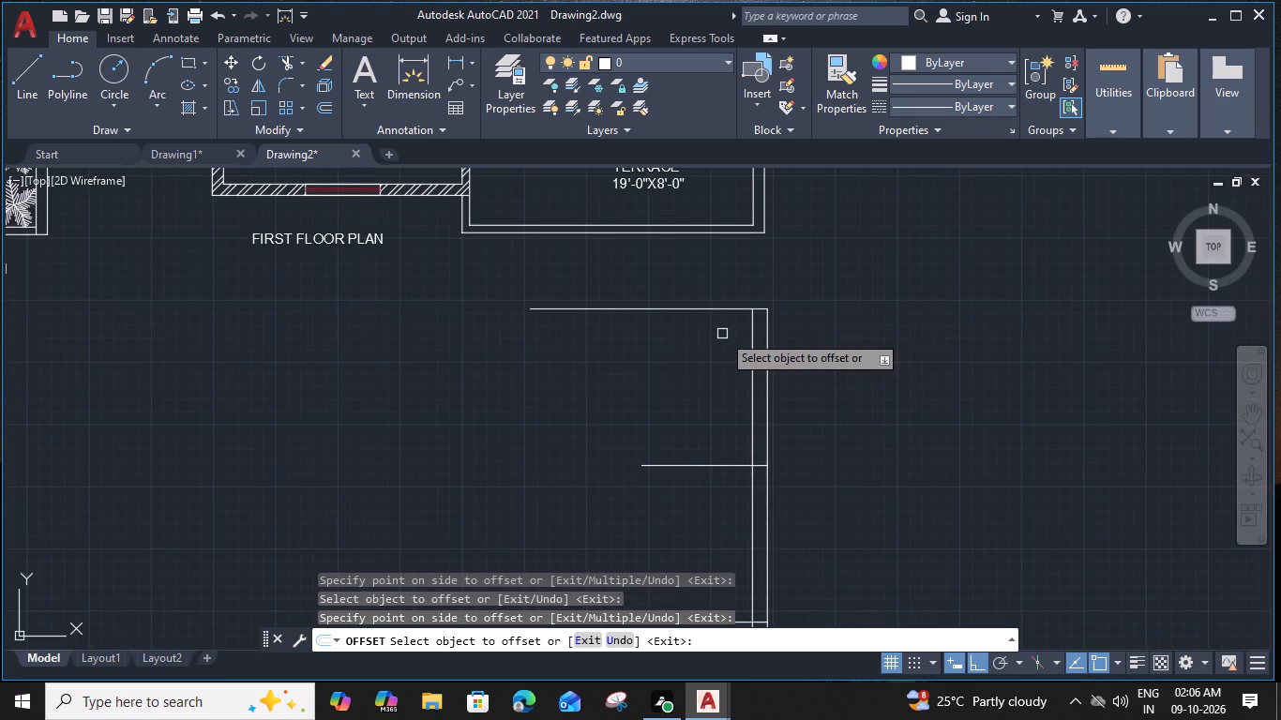
pyautogui.press('Escape')
# Cap the double vertical lines above the topmost level with a line 1' north, 1' west and back down to the inner vertical.
pyautogui.scroll(1, 746, 286)
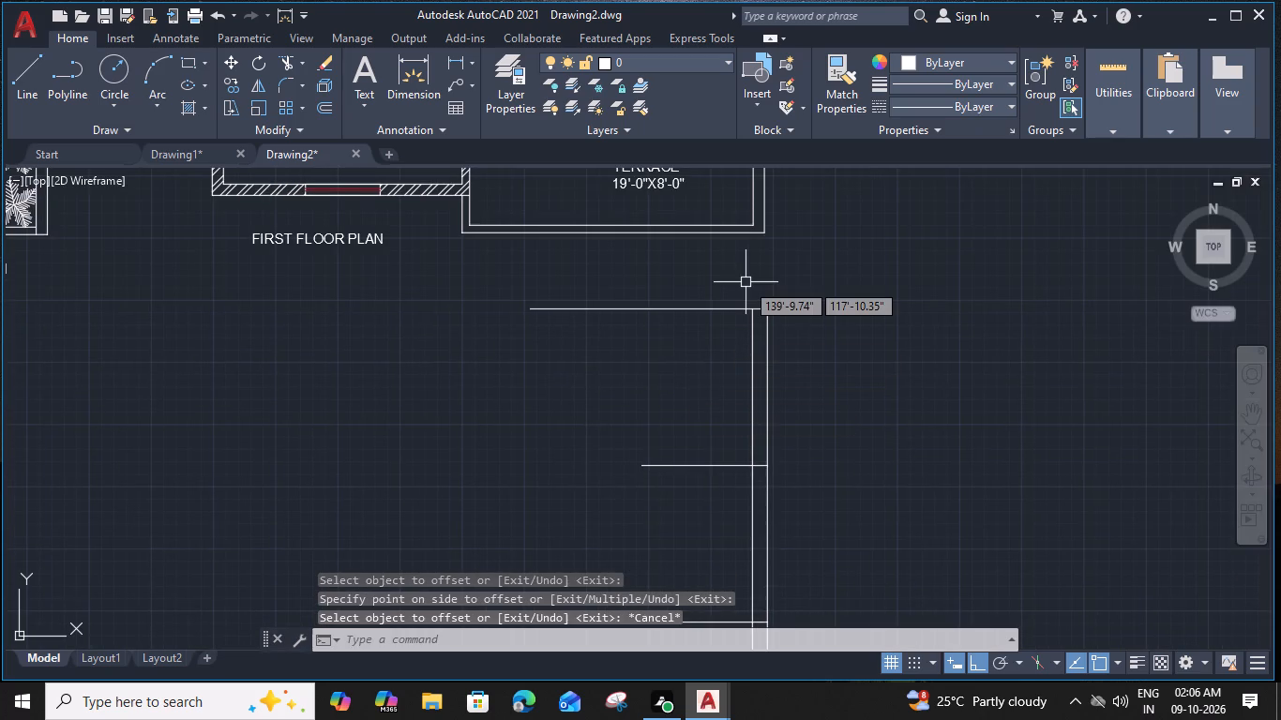
pyautogui.write('L')
pyautogui.press('space')
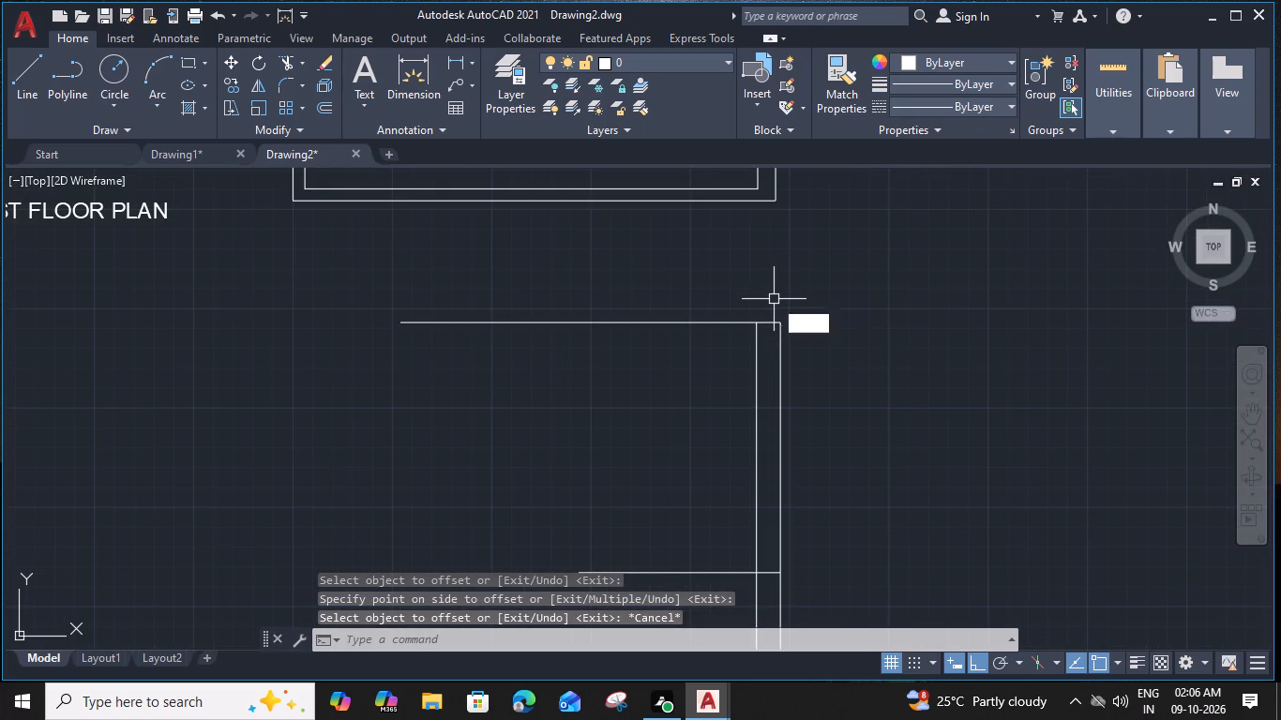
pyautogui.click(777, 319)
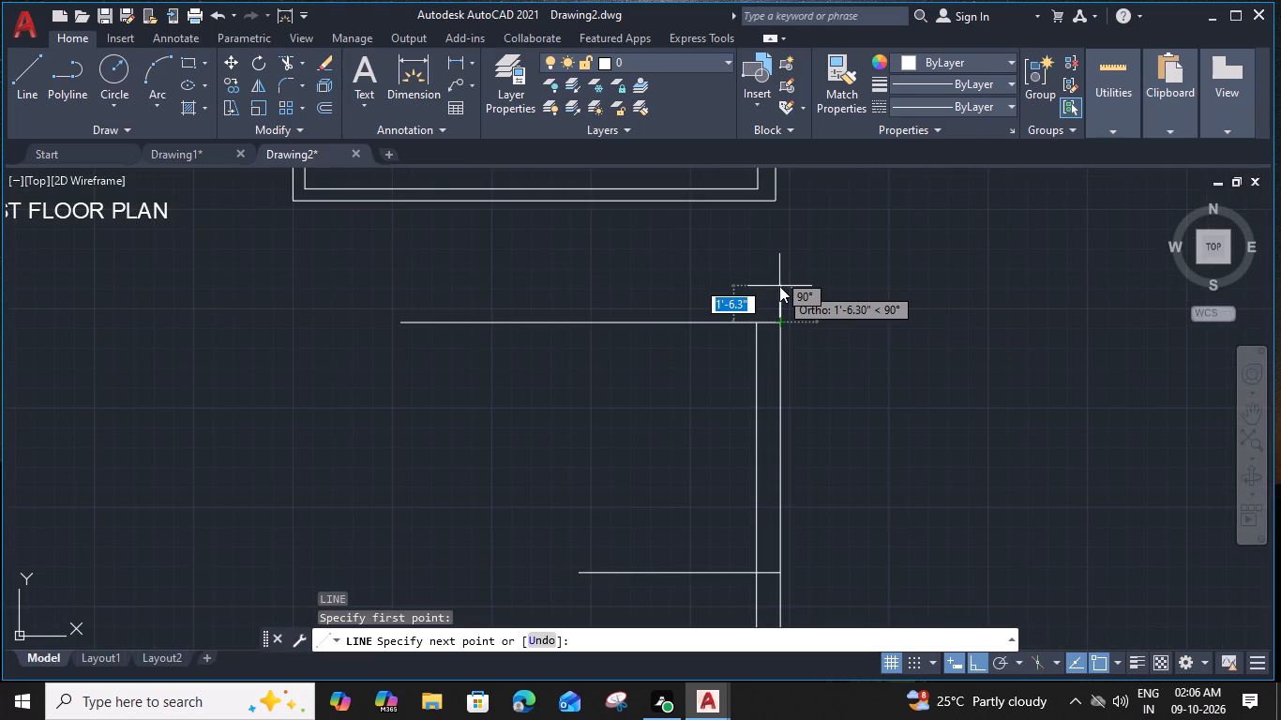
pyautogui.write("1'")
pyautogui.press('space')
pyautogui.press('1')
pyautogui.press("'")
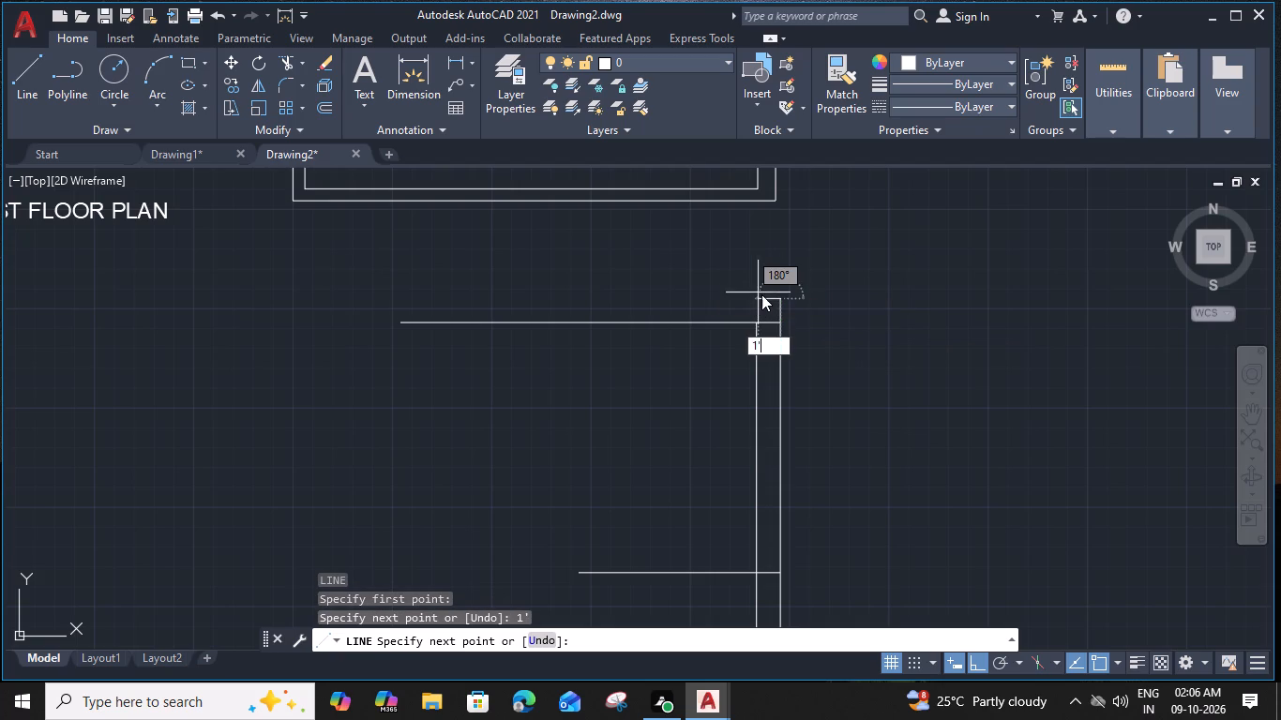
pyautogui.press('space')
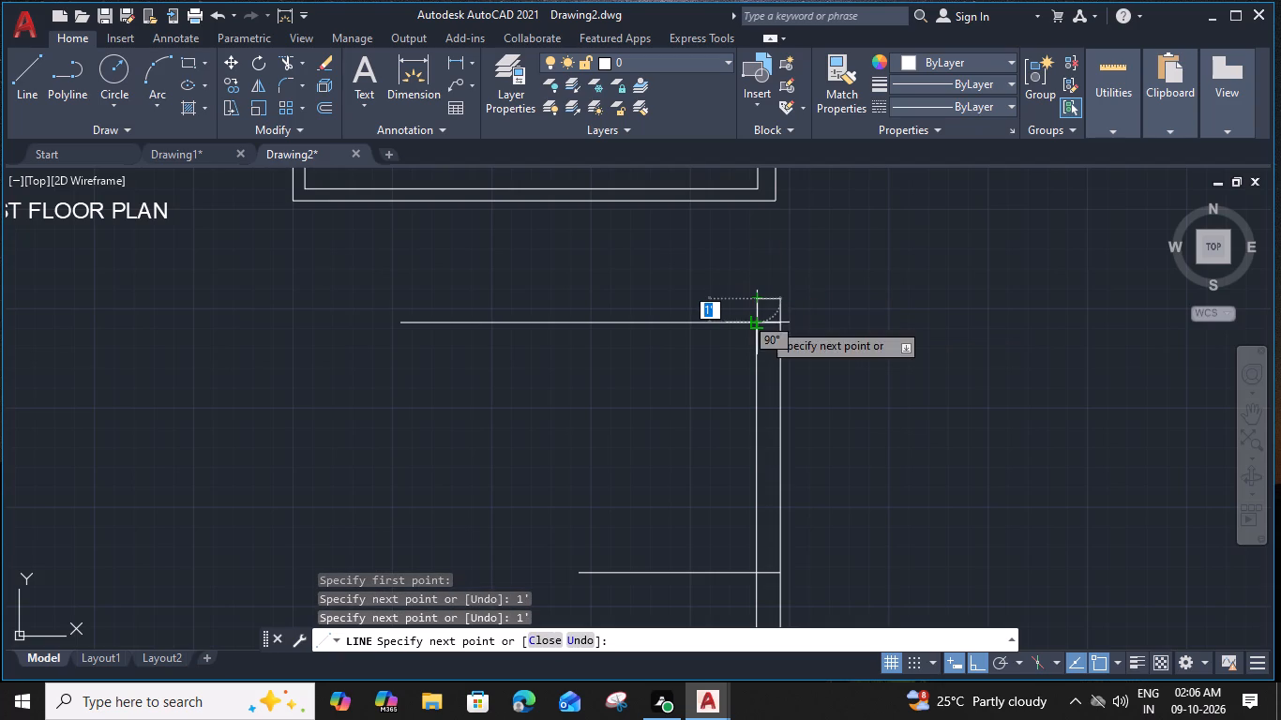
pyautogui.click(761, 322)
pyautogui.press('Escape')
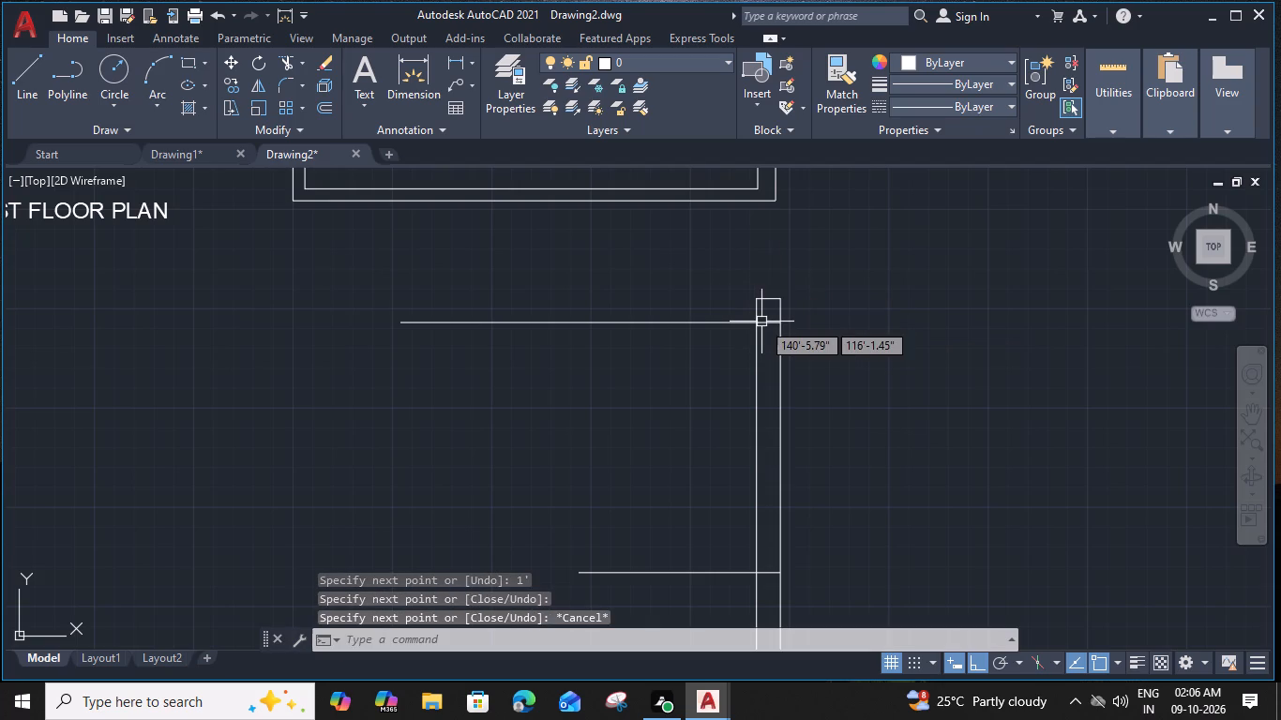
# Offset the topmost level line and the second 10'6" level line 6" upward.
pyautogui.click(732, 320)
pyautogui.write('O')
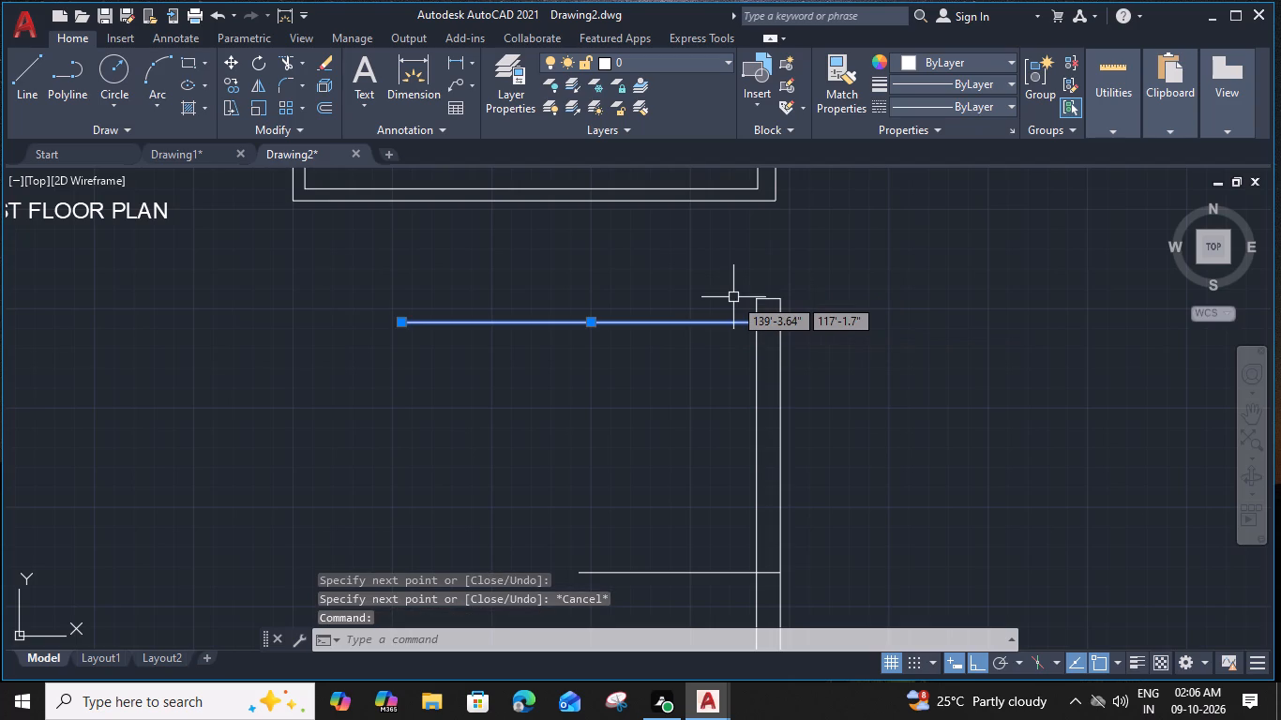
pyautogui.press('space')
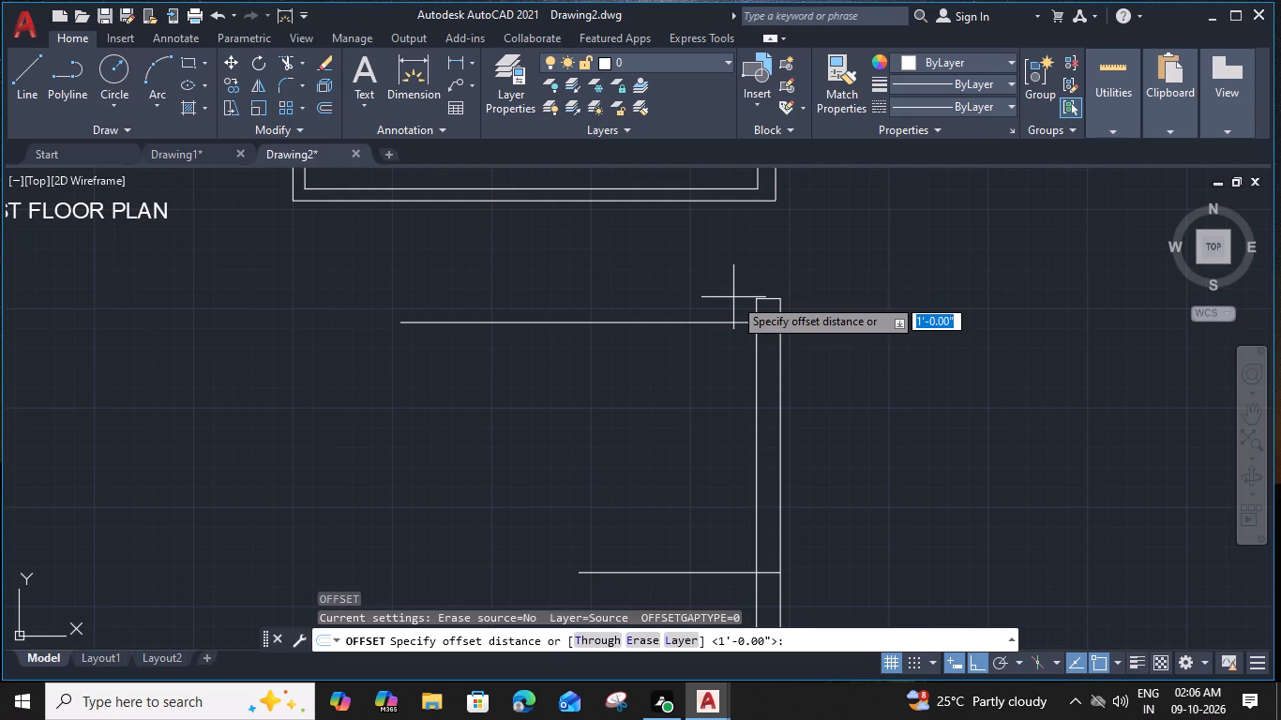
pyautogui.press('6')
pyautogui.hotkey('shift', '"')
pyautogui.press('Return')
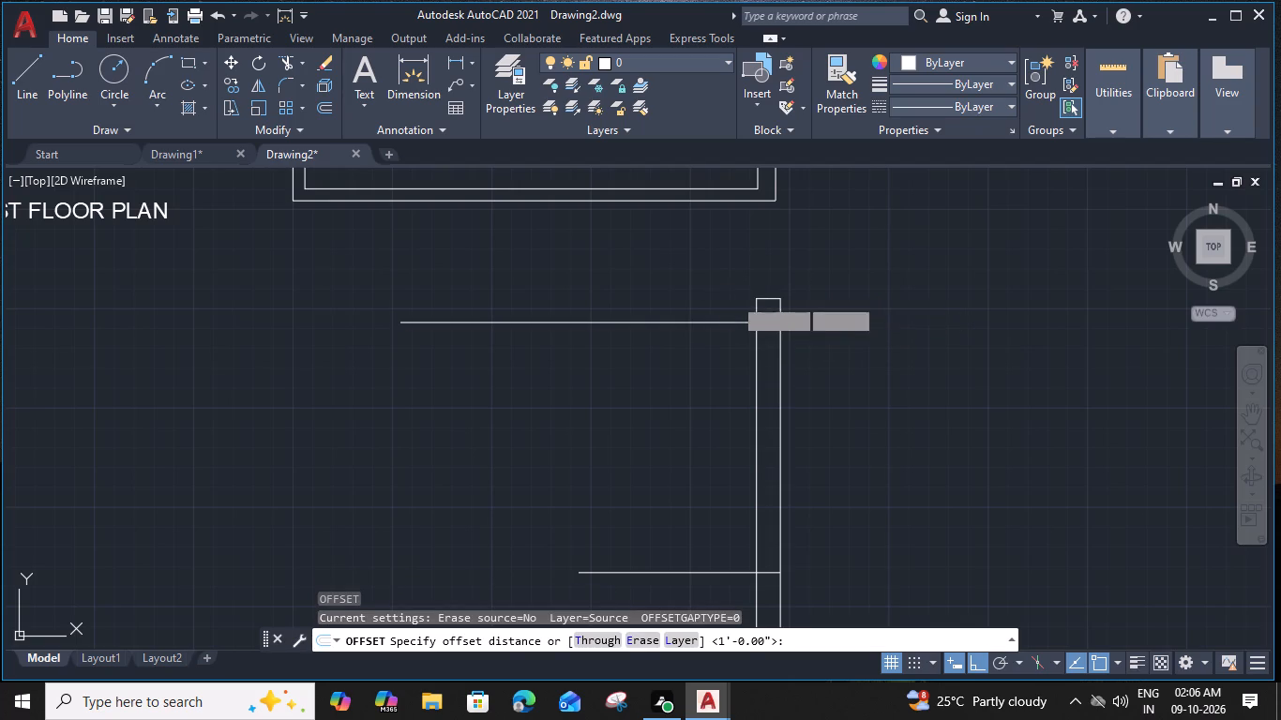
pyautogui.click(728, 288)
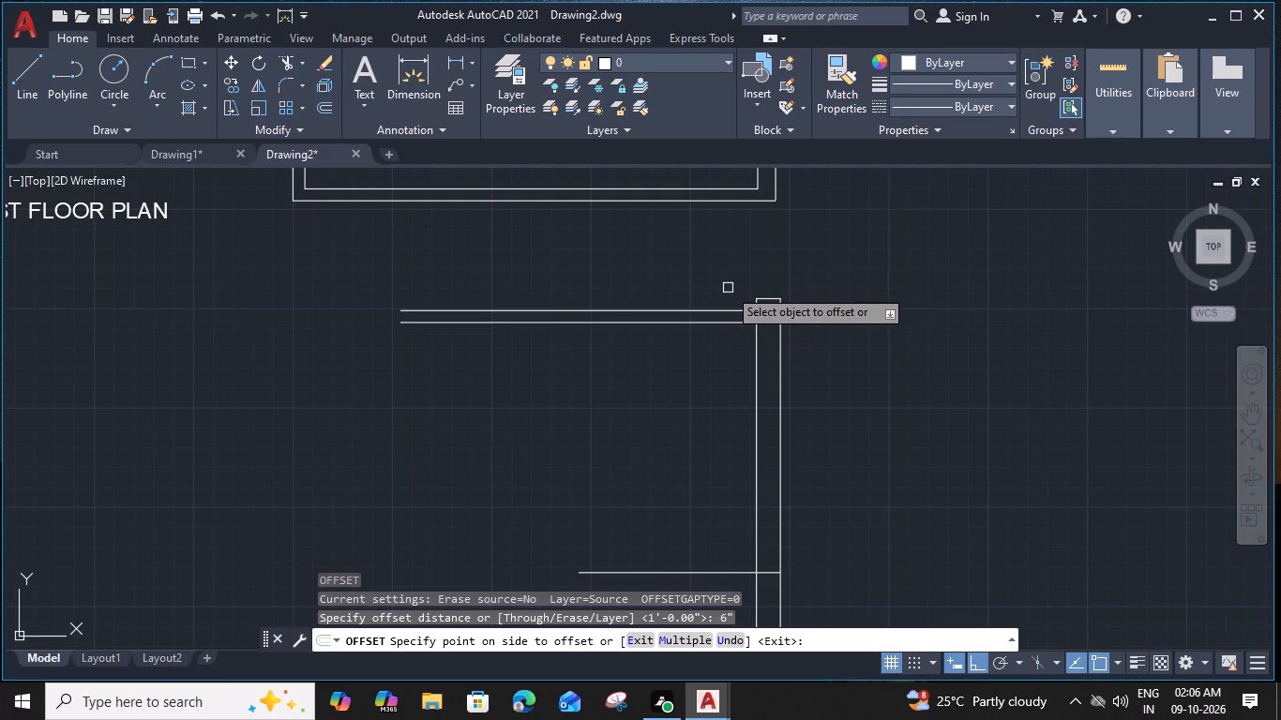
pyautogui.moveTo(707, 486); pyautogui.dragTo(704, 424, button='middle')
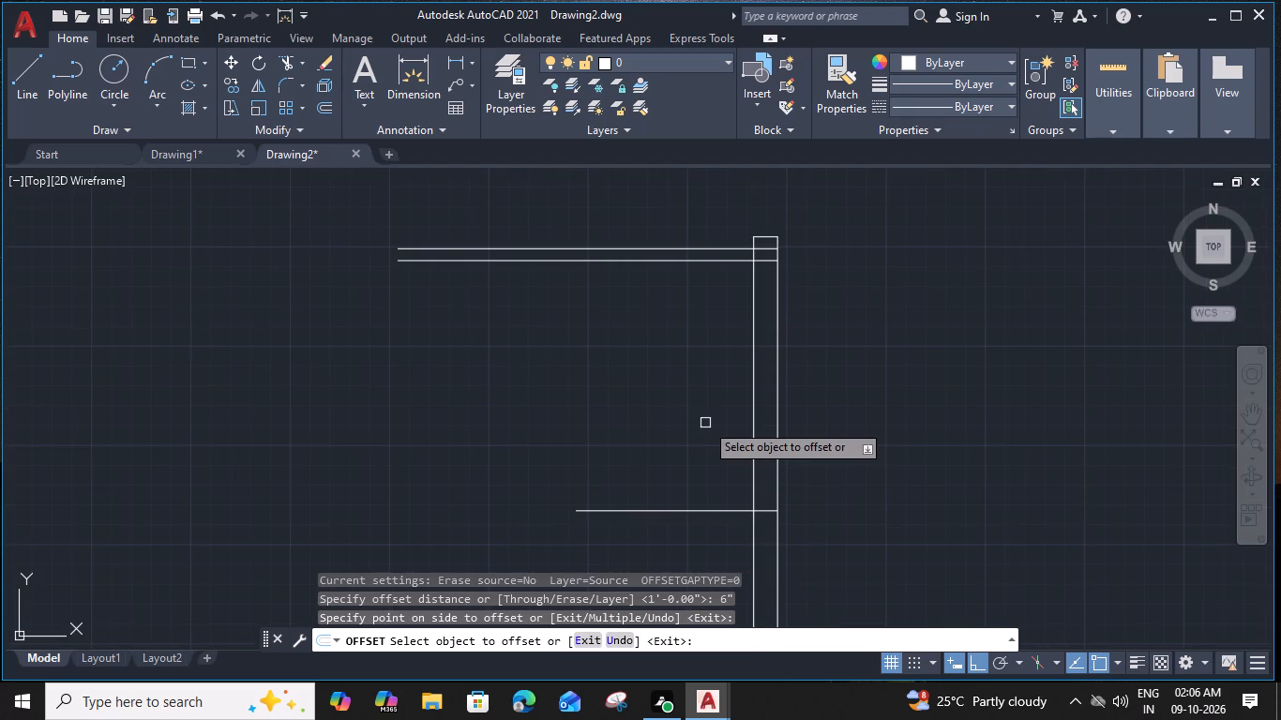
pyautogui.moveTo(719, 496); pyautogui.dragTo(729, 432, button='middle')
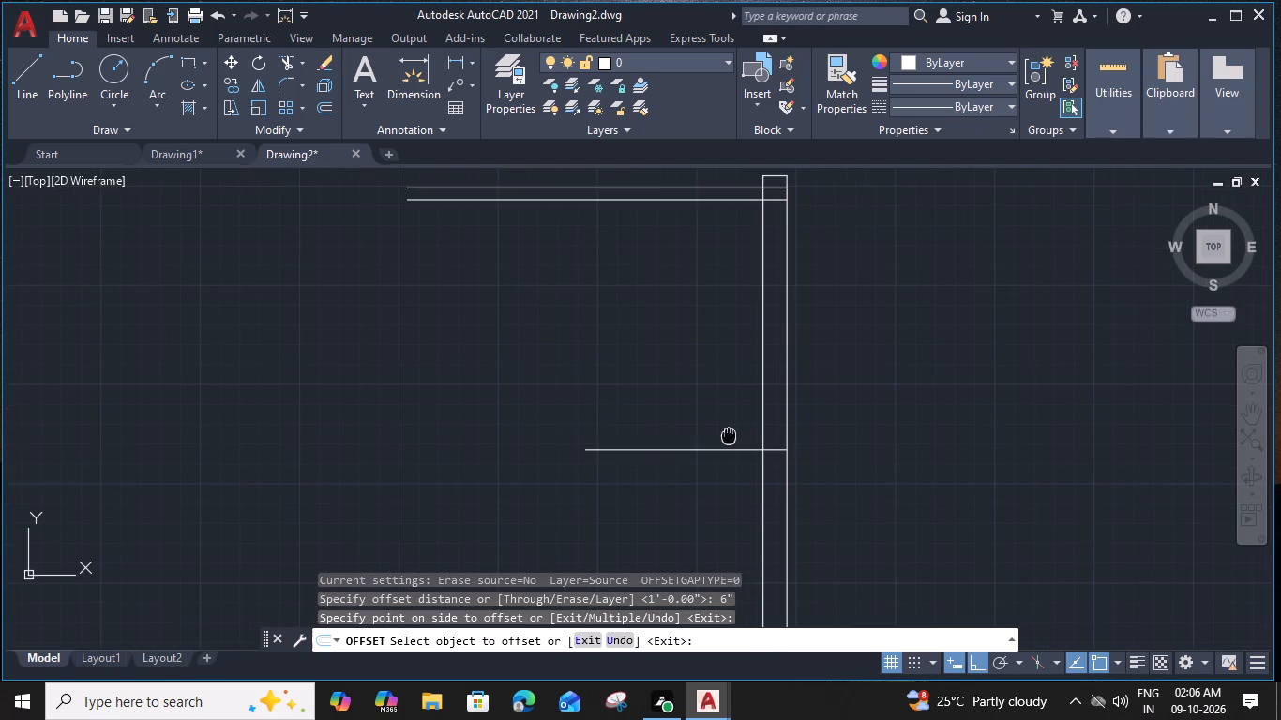
pyautogui.click(739, 448)
pyautogui.click(739, 409)
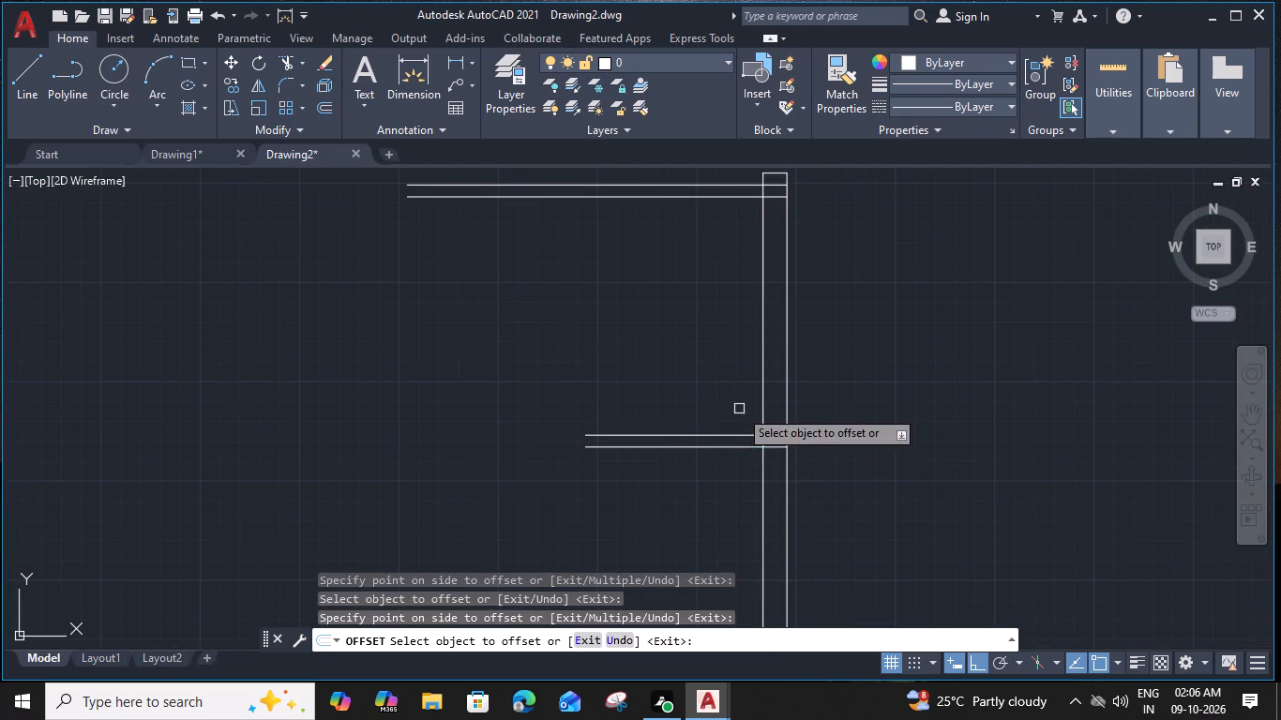
# Offset the first 10'6" level line and the long 2'6" level line 6" upward.
pyautogui.moveTo(726, 515); pyautogui.dragTo(734, 366, button='middle')
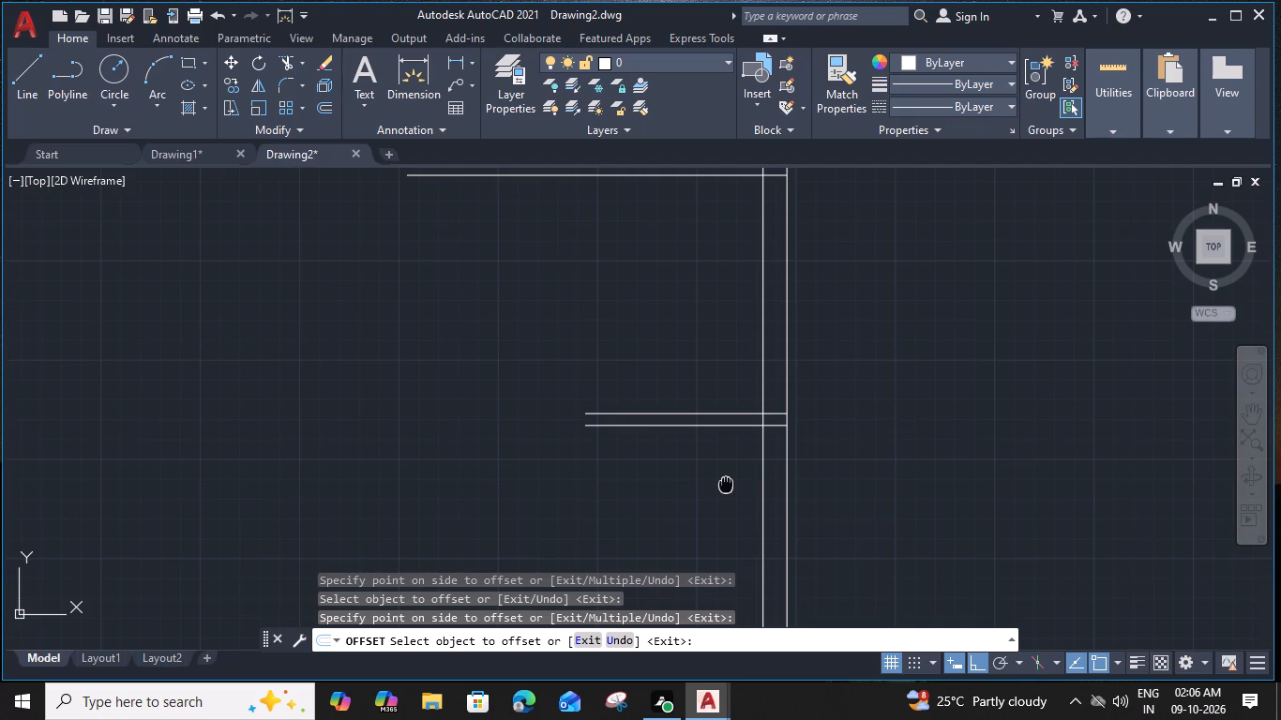
pyautogui.click(743, 547)
pyautogui.click(741, 487)
pyautogui.moveTo(748, 553); pyautogui.dragTo(741, 483, button='middle')
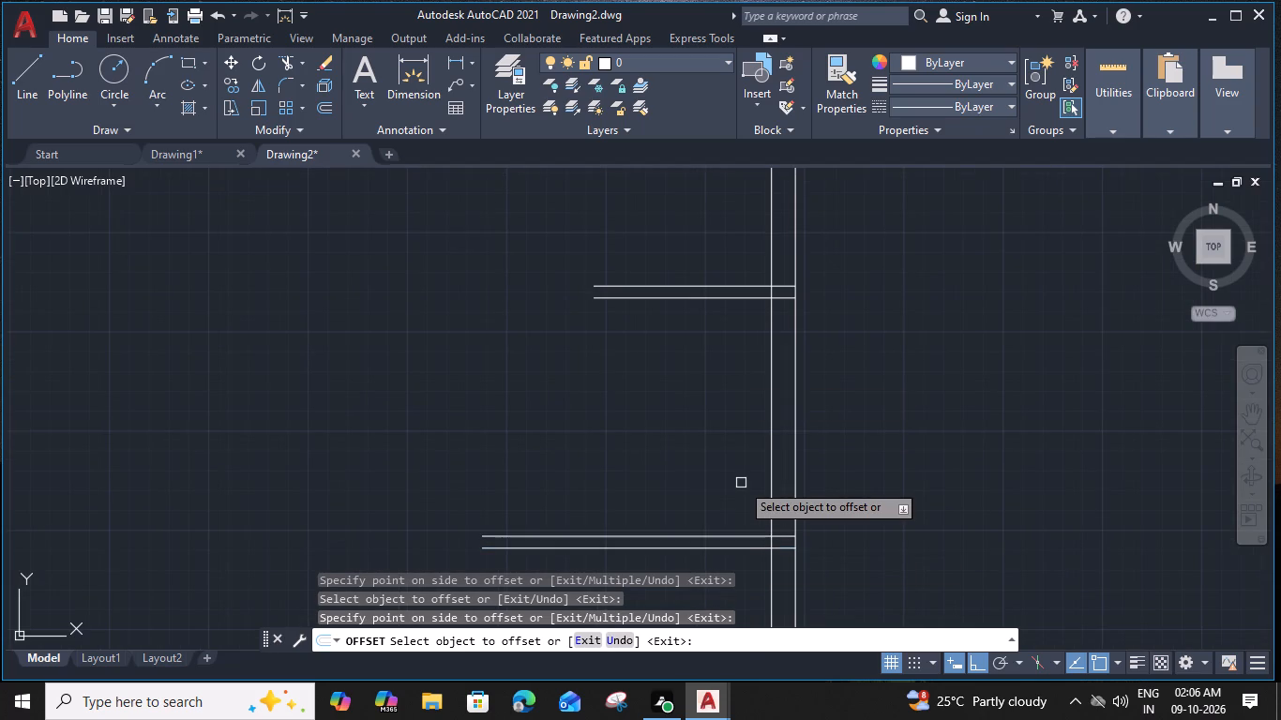
pyautogui.moveTo(741, 483); pyautogui.dragTo(762, 322, button='middle')
pyautogui.click(761, 569)
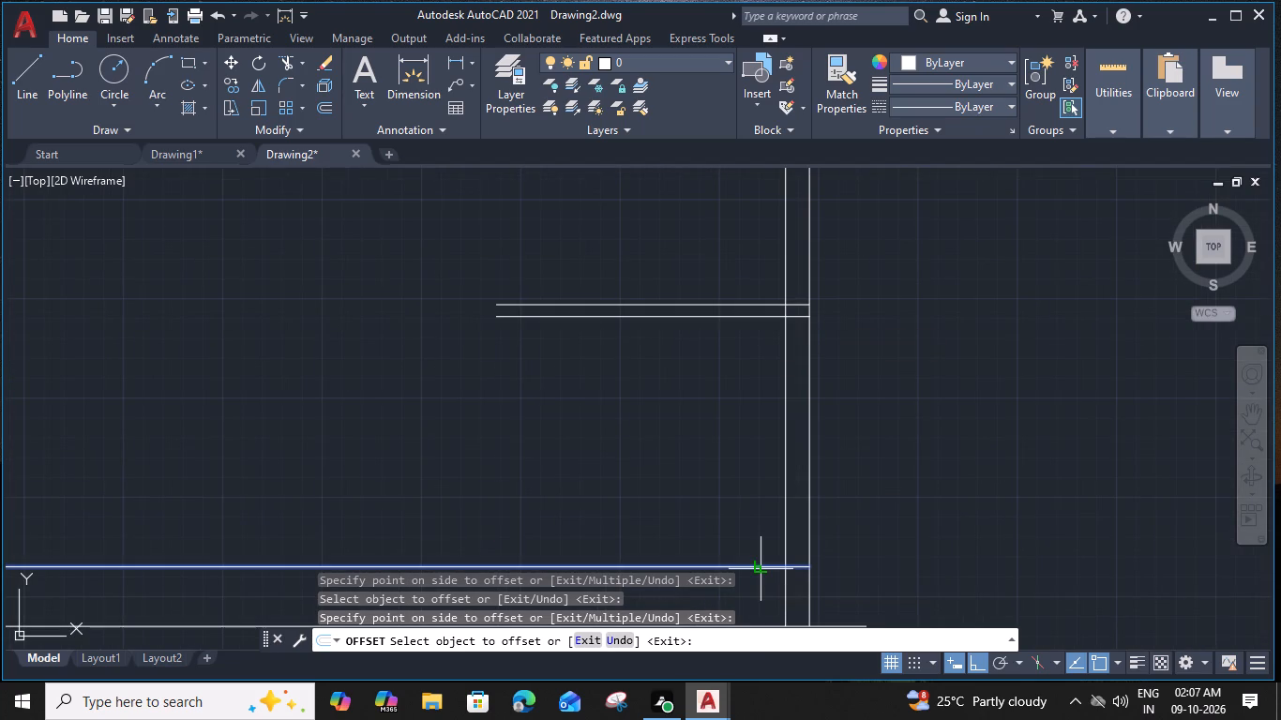
pyautogui.click(765, 500)
pyautogui.scroll(-1, 765, 500)
pyautogui.moveTo(766, 500); pyautogui.dragTo(931, 467, button='middle')
pyautogui.press('Escape')
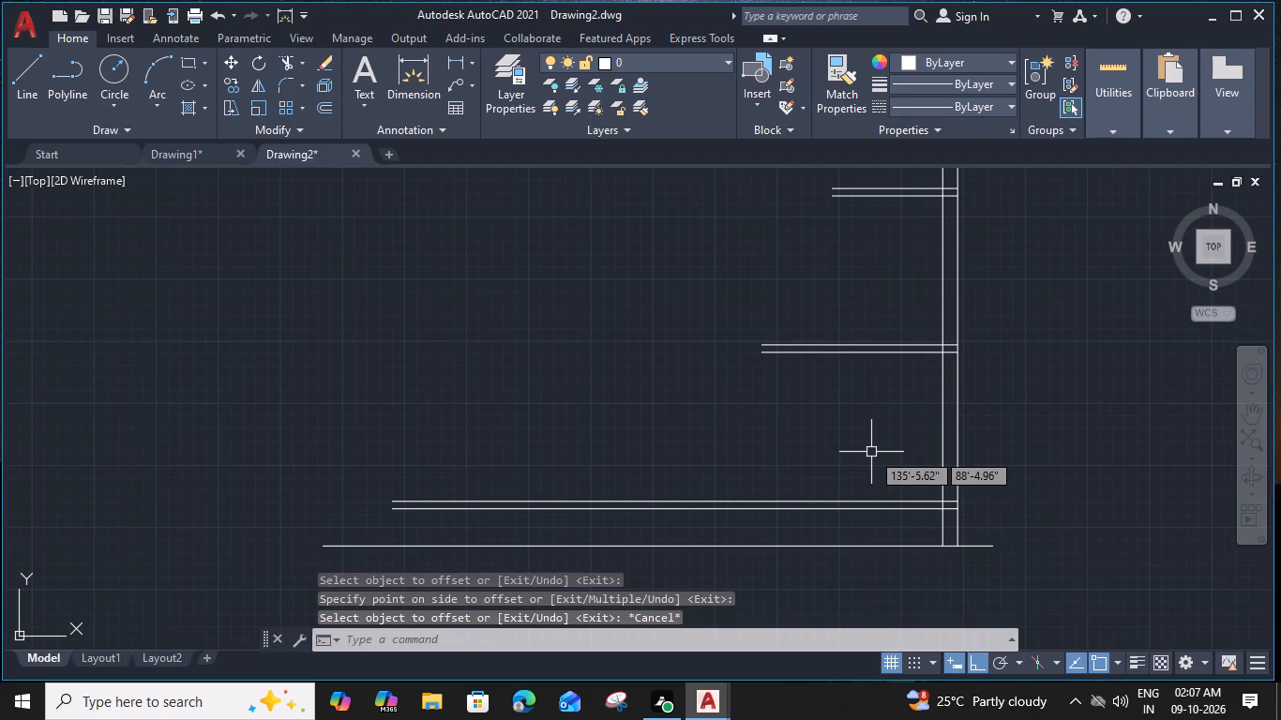
# Examine the ground and first floor plans together with the level lines drawn below them.
pyautogui.scroll(-1, 803, 414)
pyautogui.moveTo(775, 415); pyautogui.dragTo(765, 430, button='middle')
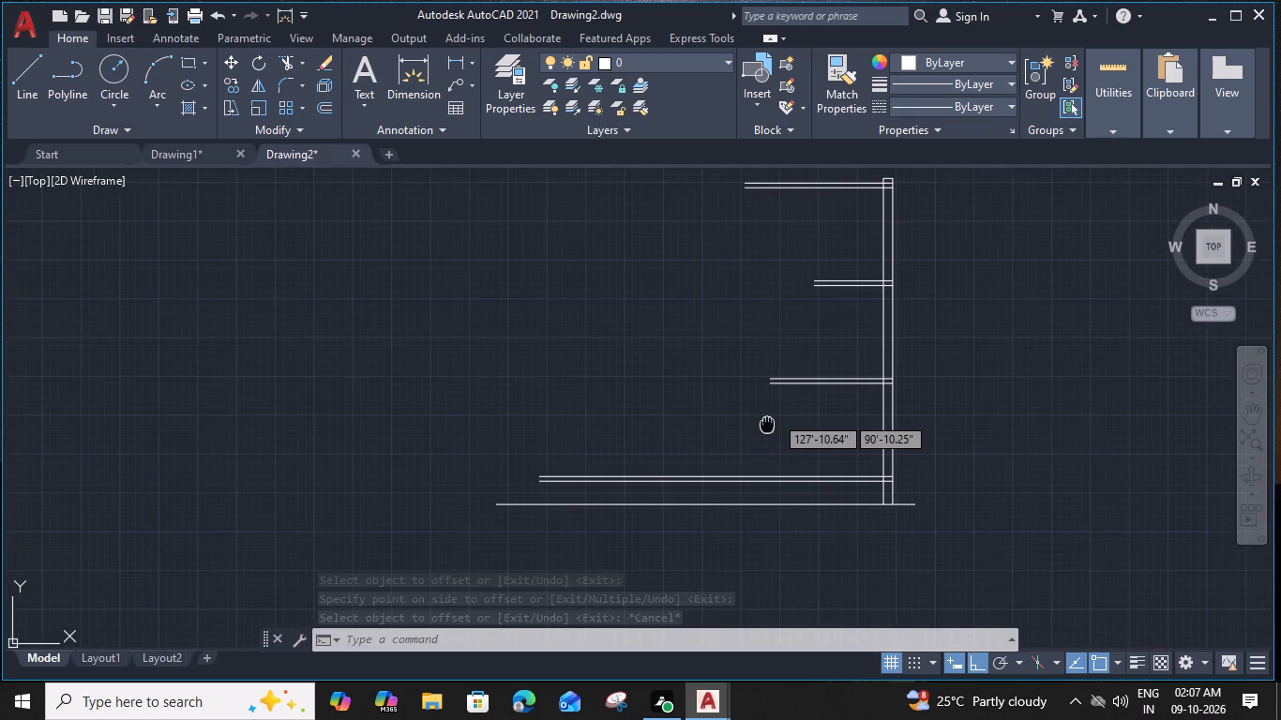
pyautogui.moveTo(765, 430); pyautogui.dragTo(762, 449, button='middle')
pyautogui.scroll(-2, 497, 279)
pyautogui.moveTo(497, 284); pyautogui.dragTo(497, 279, button='middle')
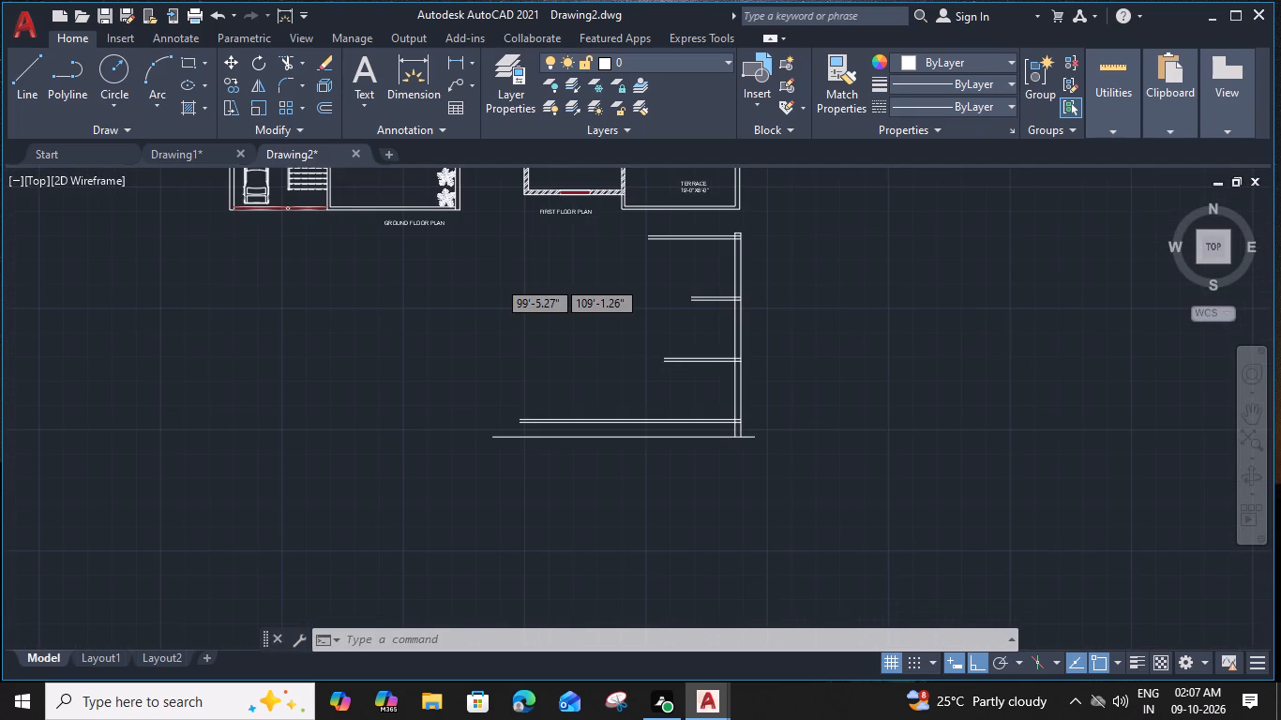
pyautogui.moveTo(497, 279); pyautogui.dragTo(483, 443, button='middle')
pyautogui.scroll(4, 379, 221)
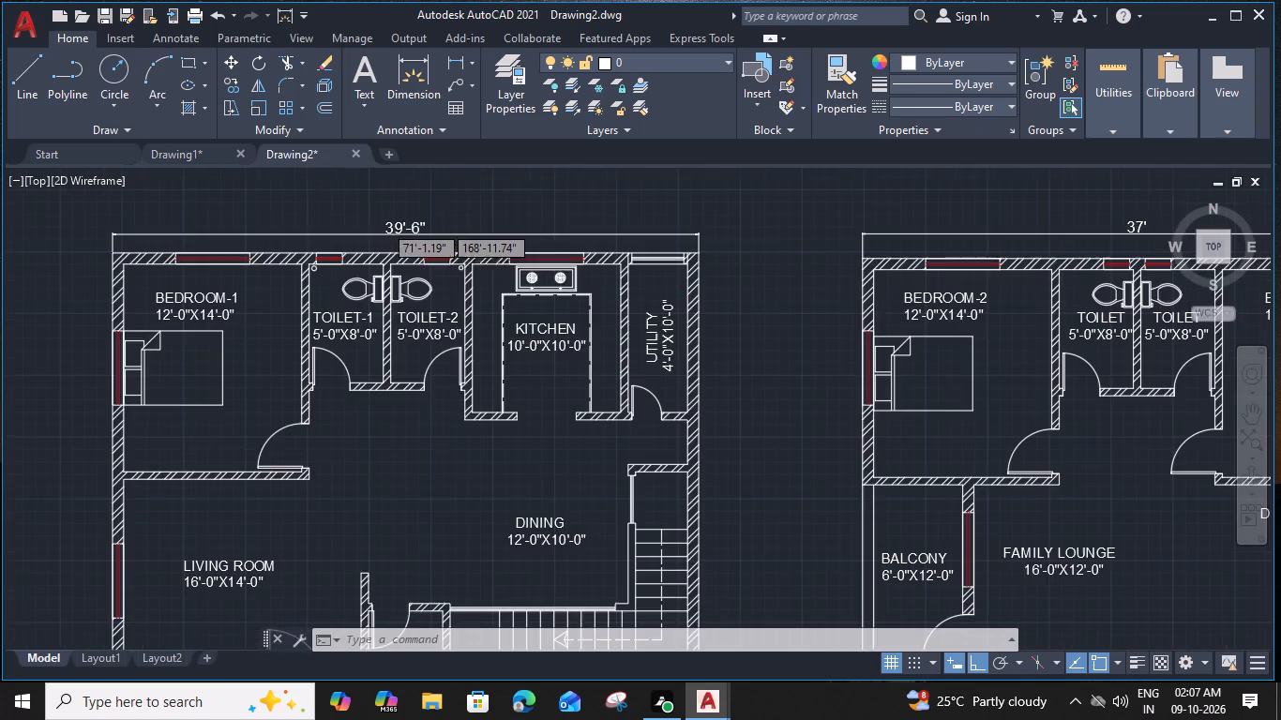
pyautogui.scroll(-2, 435, 237)
pyautogui.scroll(-1, 552, 449)
pyautogui.moveTo(580, 484); pyautogui.dragTo(553, 449, button='middle')
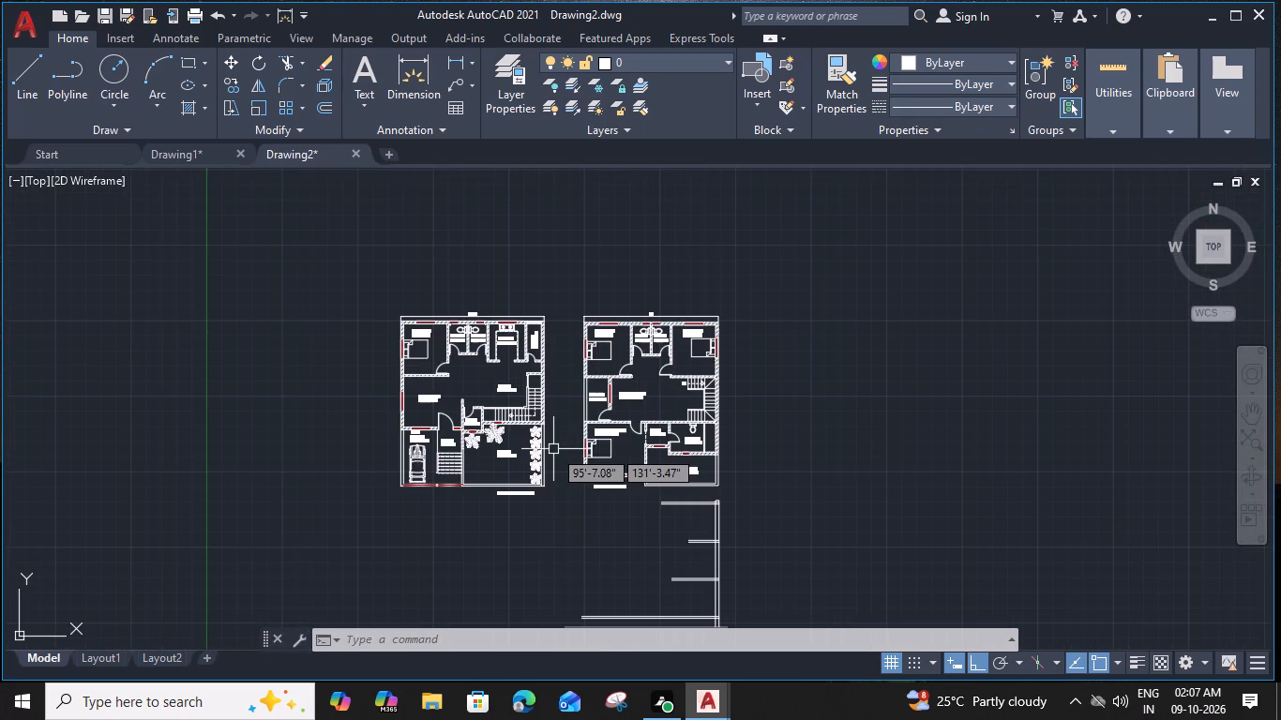
pyautogui.moveTo(553, 449); pyautogui.dragTo(533, 285, button='middle')
# Delete the lower line of the double level lines at the first 10'6" level.
pyautogui.scroll(3, 643, 388)
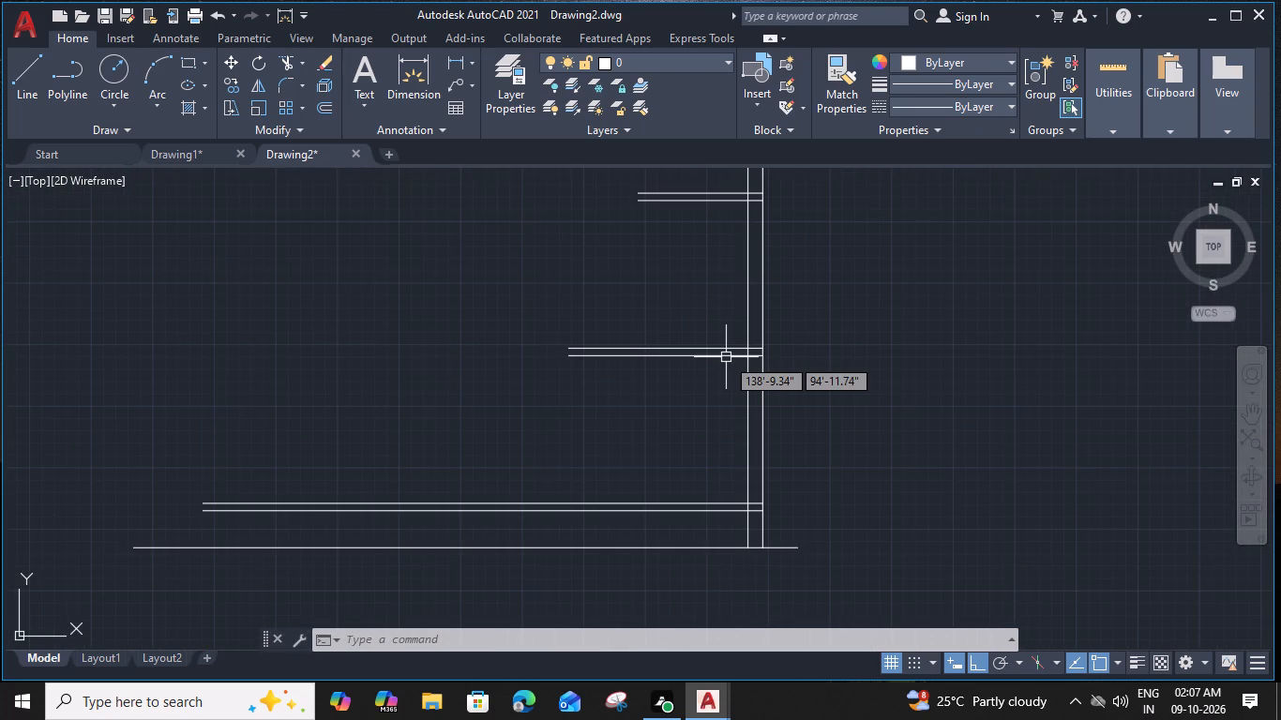
pyautogui.click(726, 357)
pyautogui.press('Delete')
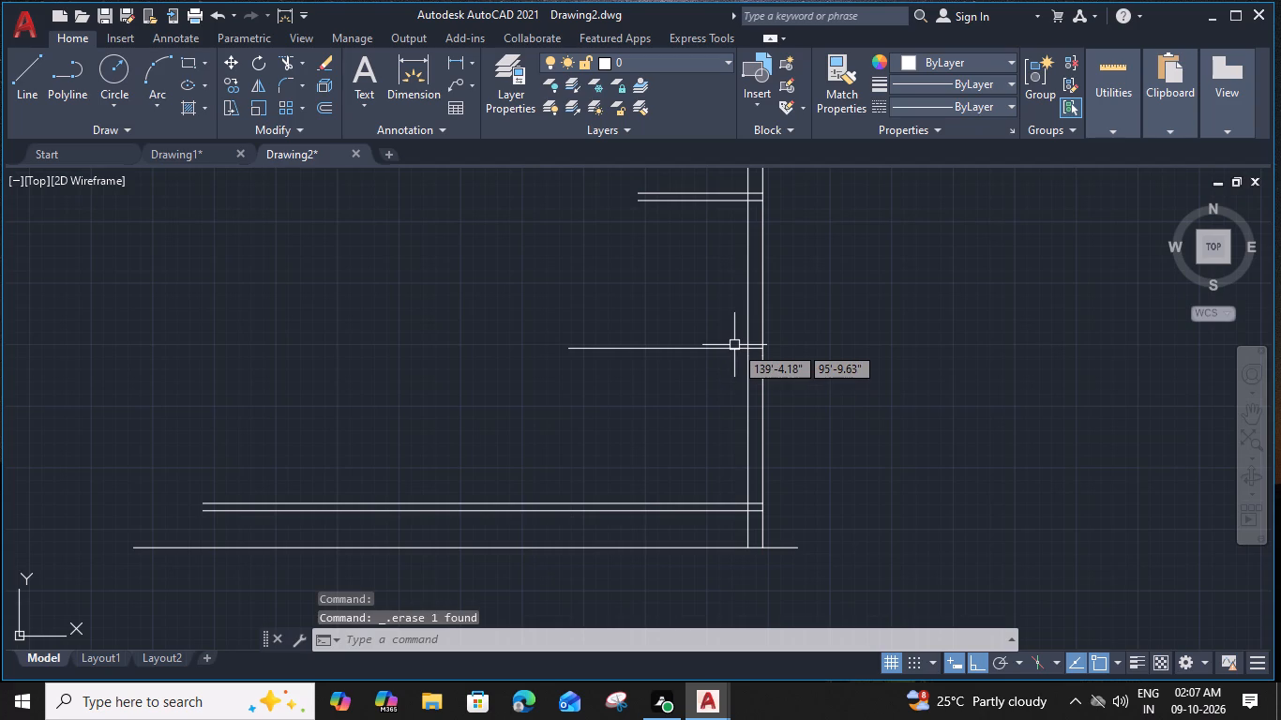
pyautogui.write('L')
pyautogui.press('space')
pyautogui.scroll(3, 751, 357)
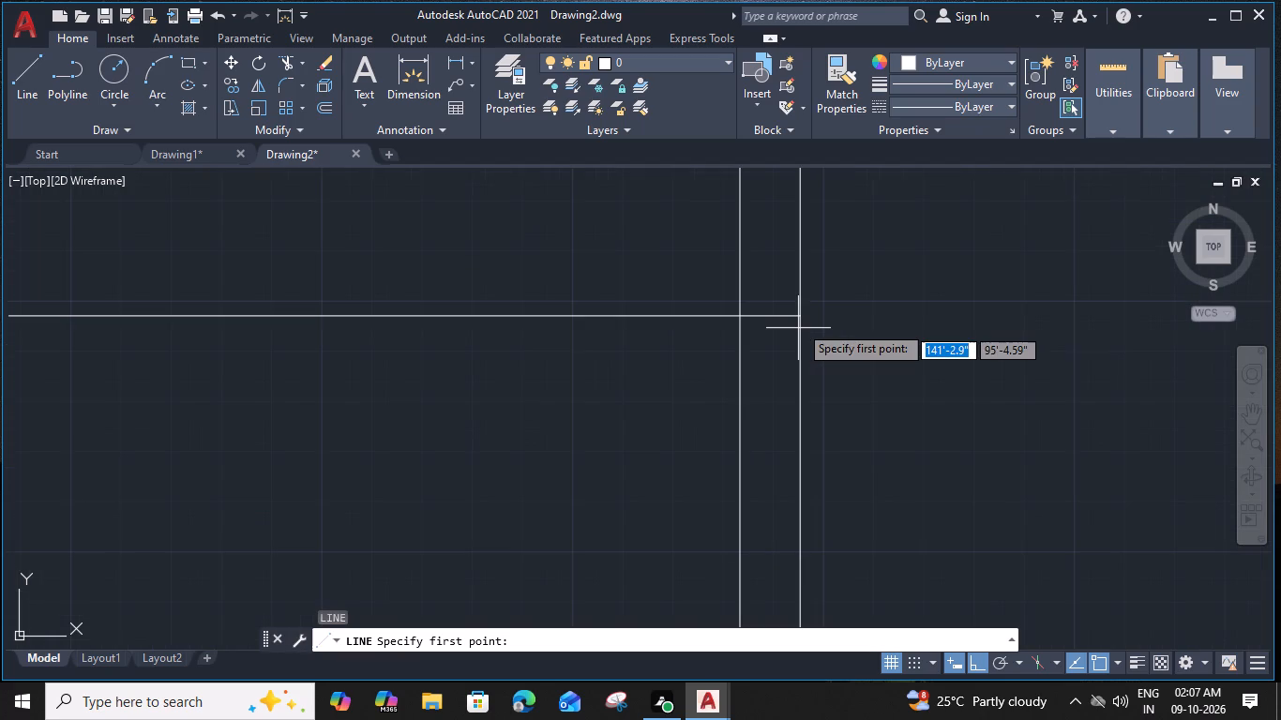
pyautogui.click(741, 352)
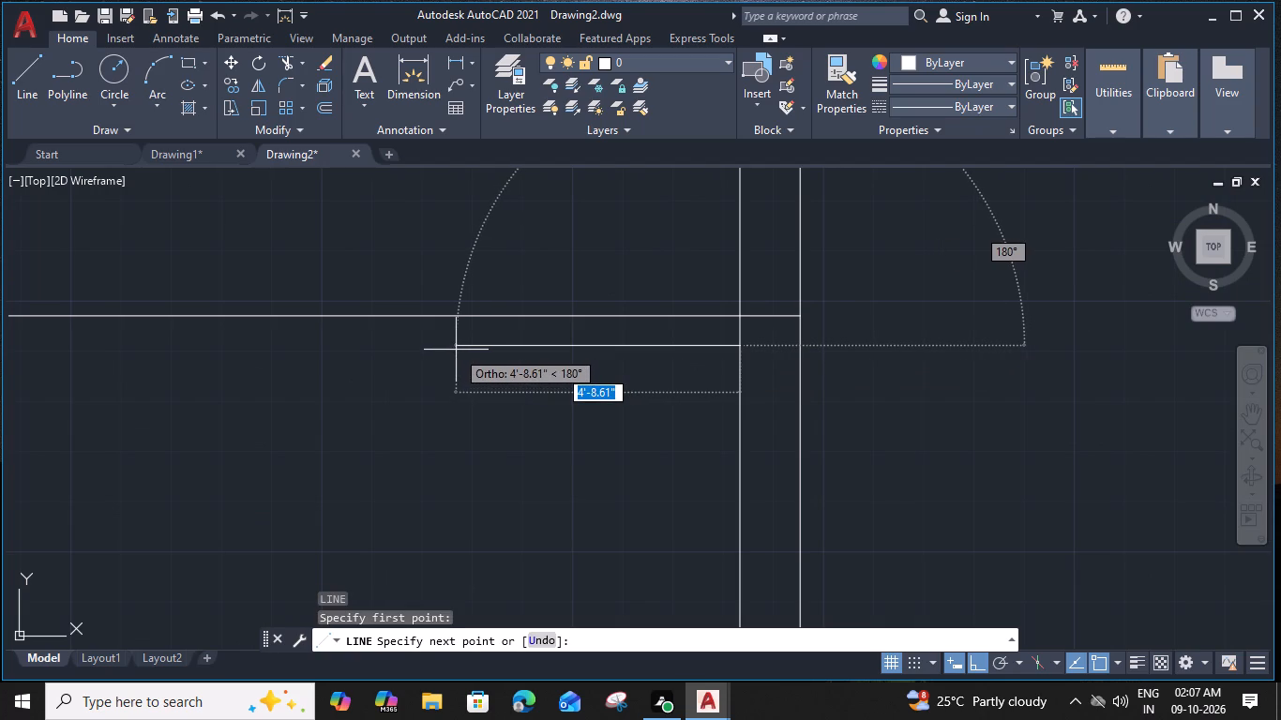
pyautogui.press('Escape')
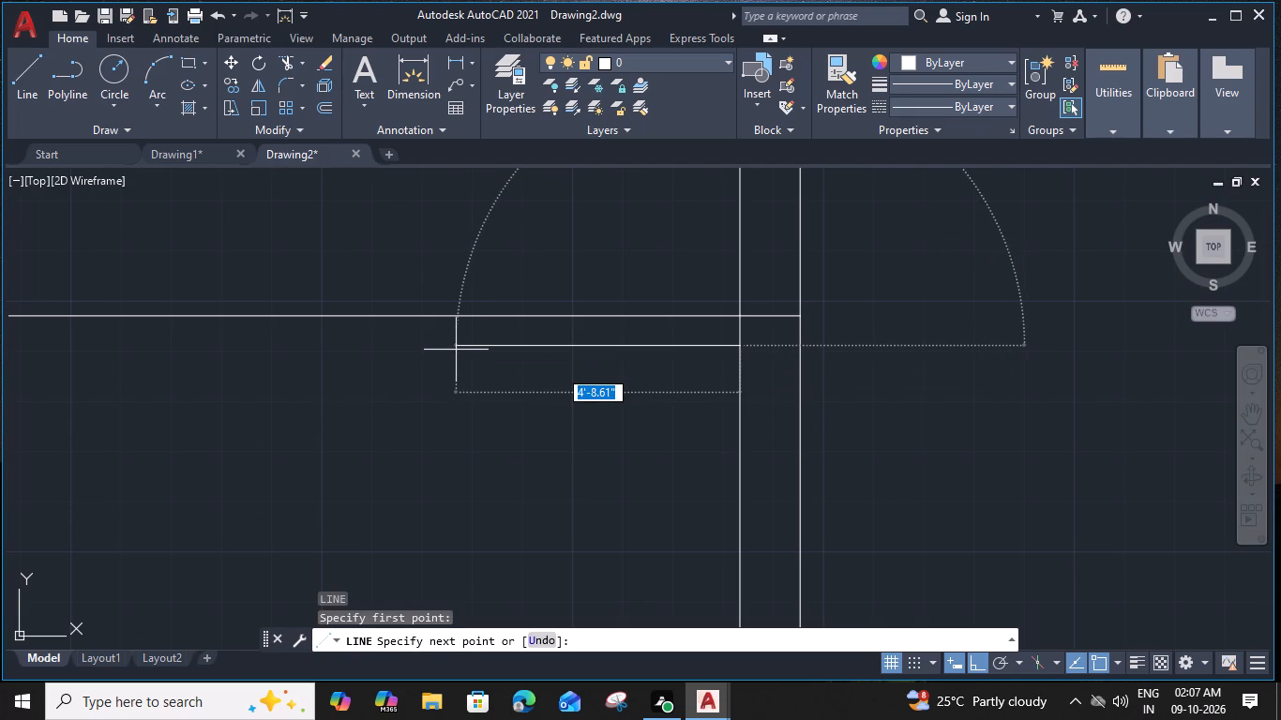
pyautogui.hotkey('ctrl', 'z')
# Undo the deletion of the lower line of the double level lines at the first 10'6" level.
pyautogui.hotkey('ctrl', 'z')
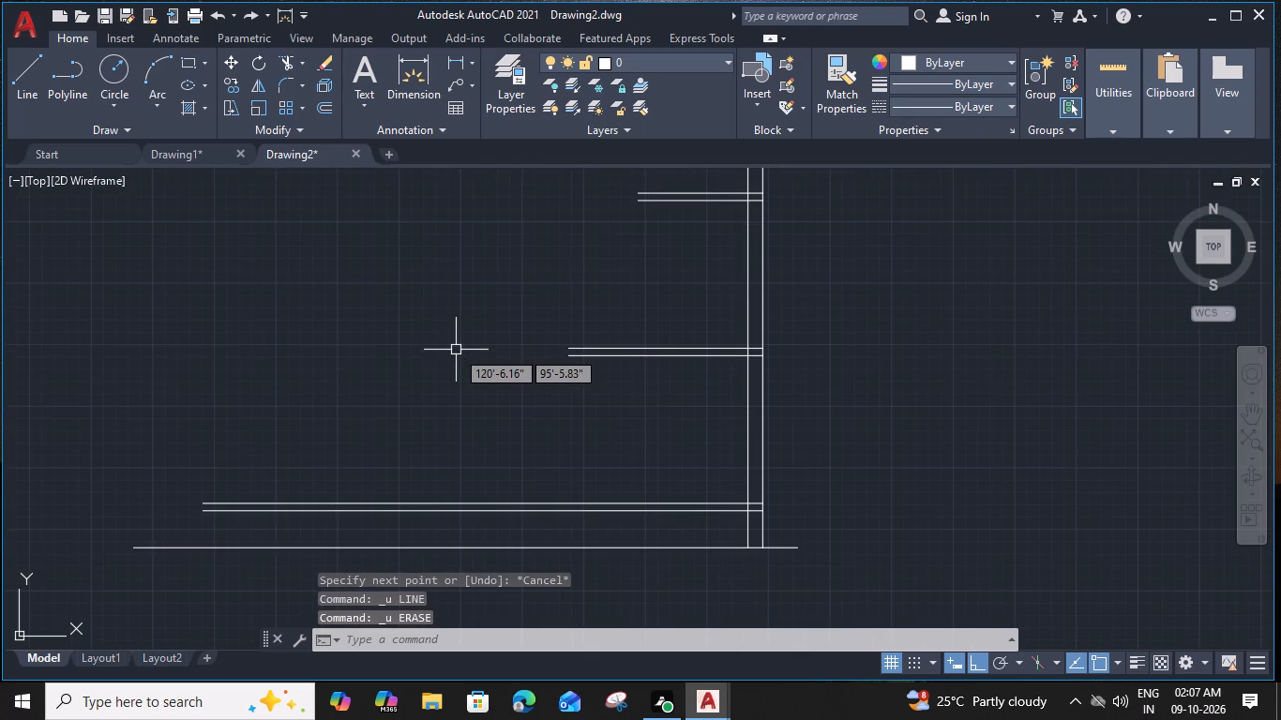
# Trim the inner wall line between the double level lines at the first 10'6" level.
pyautogui.scroll(5, 804, 342)
pyautogui.moveTo(397, 392); pyautogui.dragTo(393, 392, button='middle')
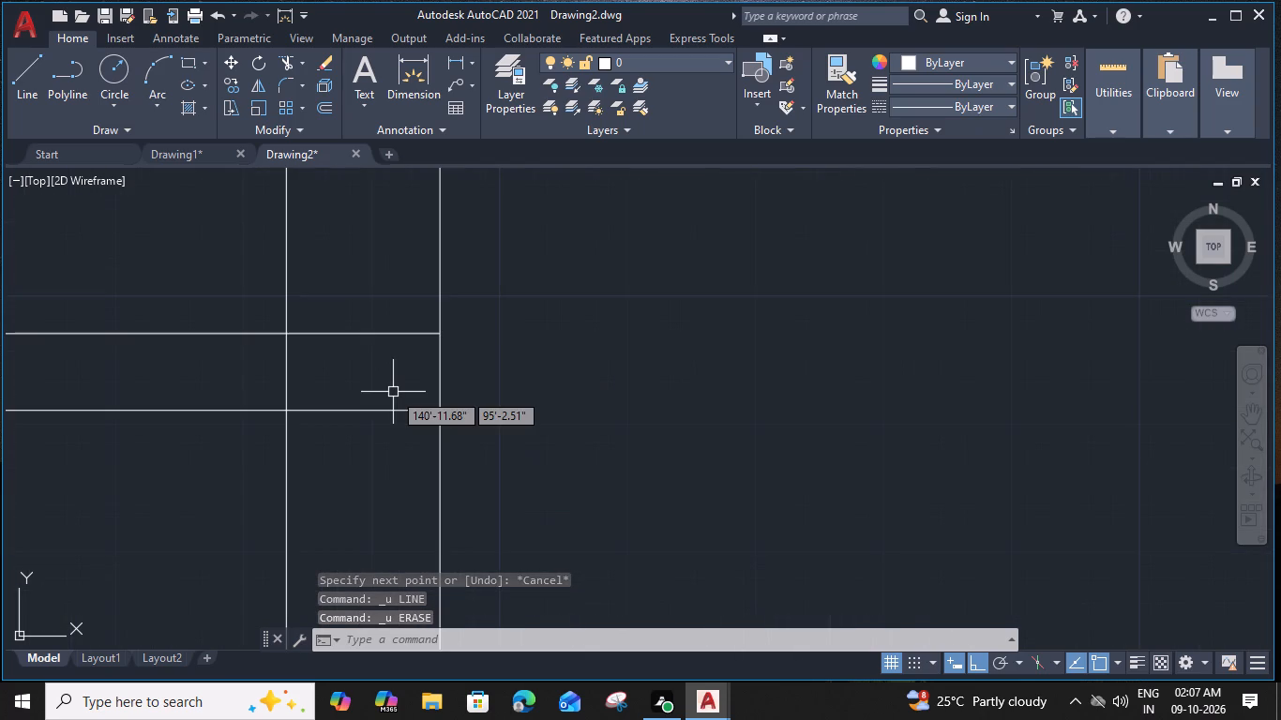
pyautogui.moveTo(393, 392); pyautogui.dragTo(475, 388, button='middle')
pyautogui.write('TR')
pyautogui.press('space')
pyautogui.click(364, 374)
pyautogui.press('Escape')
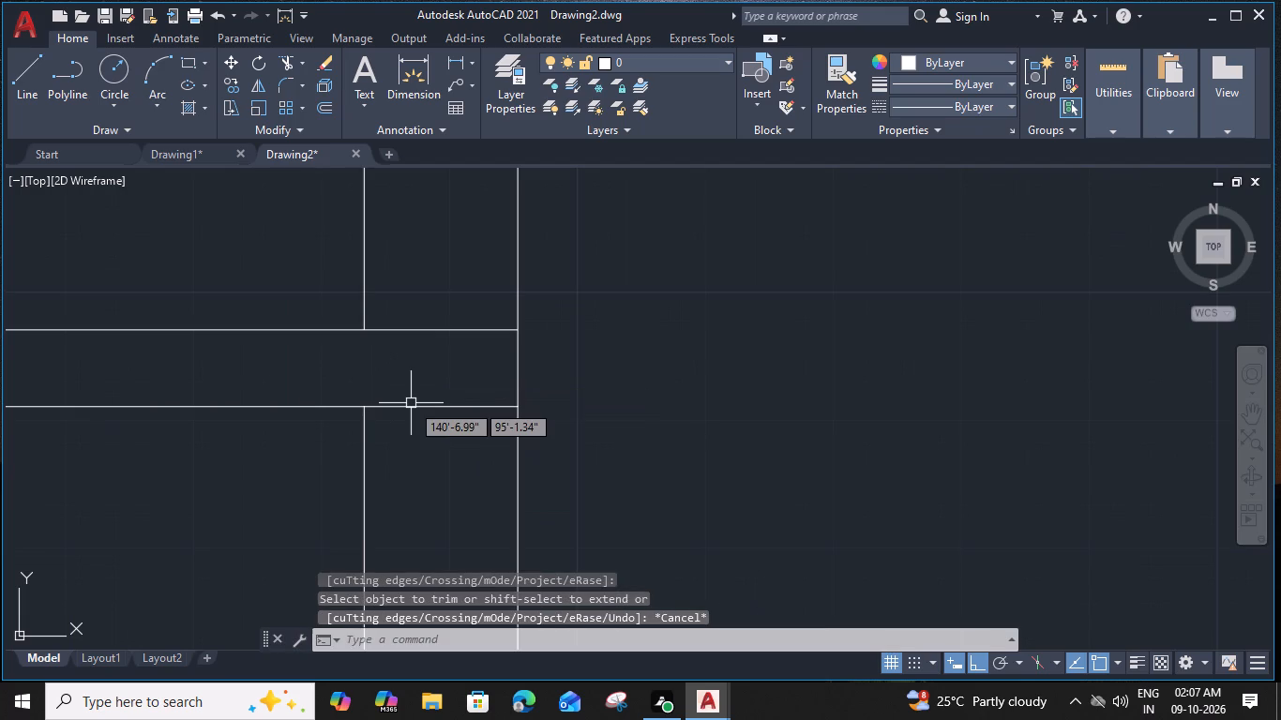
# Delete the lower of the double level lines at the first 10'6" level.
pyautogui.click(414, 412)
pyautogui.click(394, 386)
pyautogui.press('Delete')
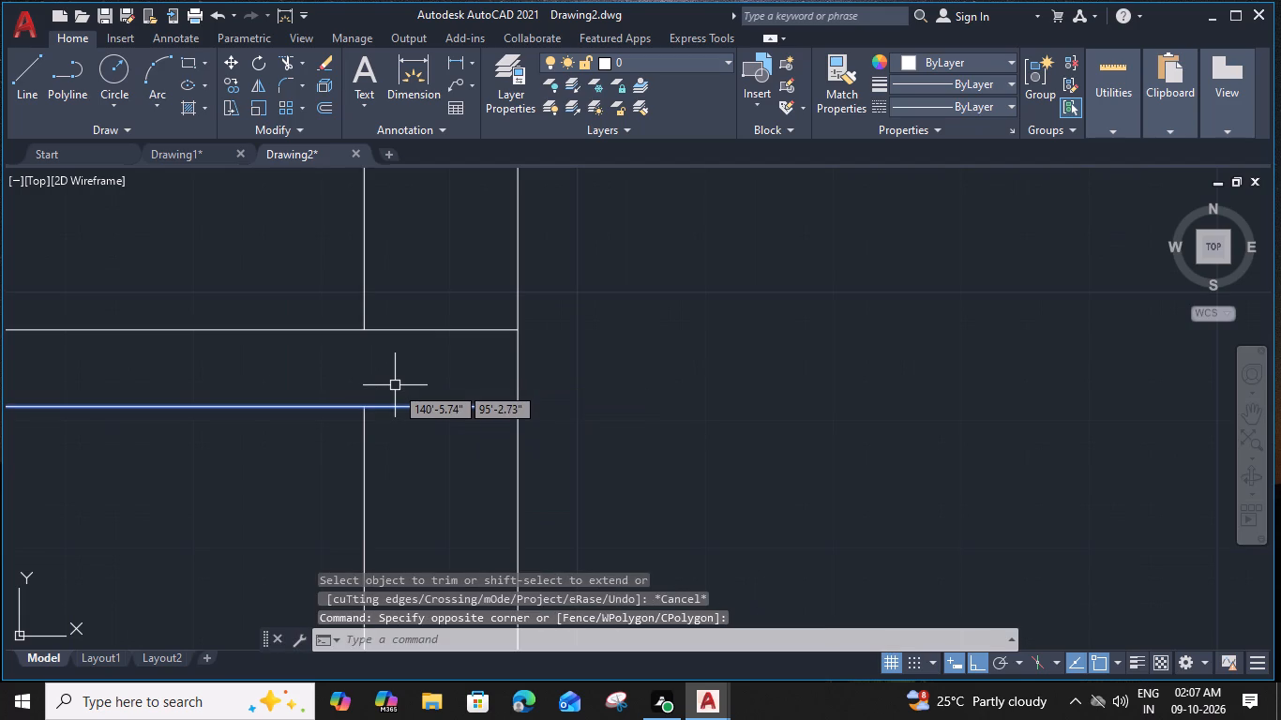
# Draw a 39' horizontal line leftward from the outer wall line, 6" below the remaining line at the first 10'6" level.
pyautogui.press('l')
pyautogui.press('space')
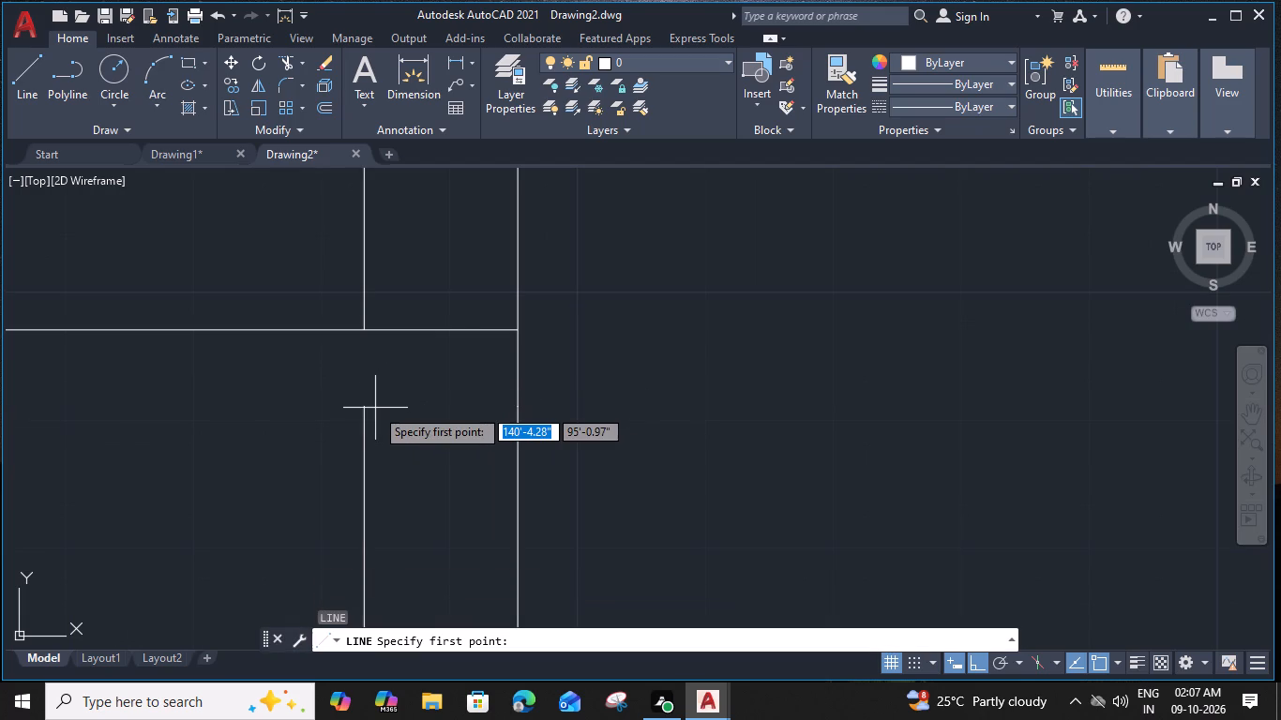
pyautogui.click(519, 408)
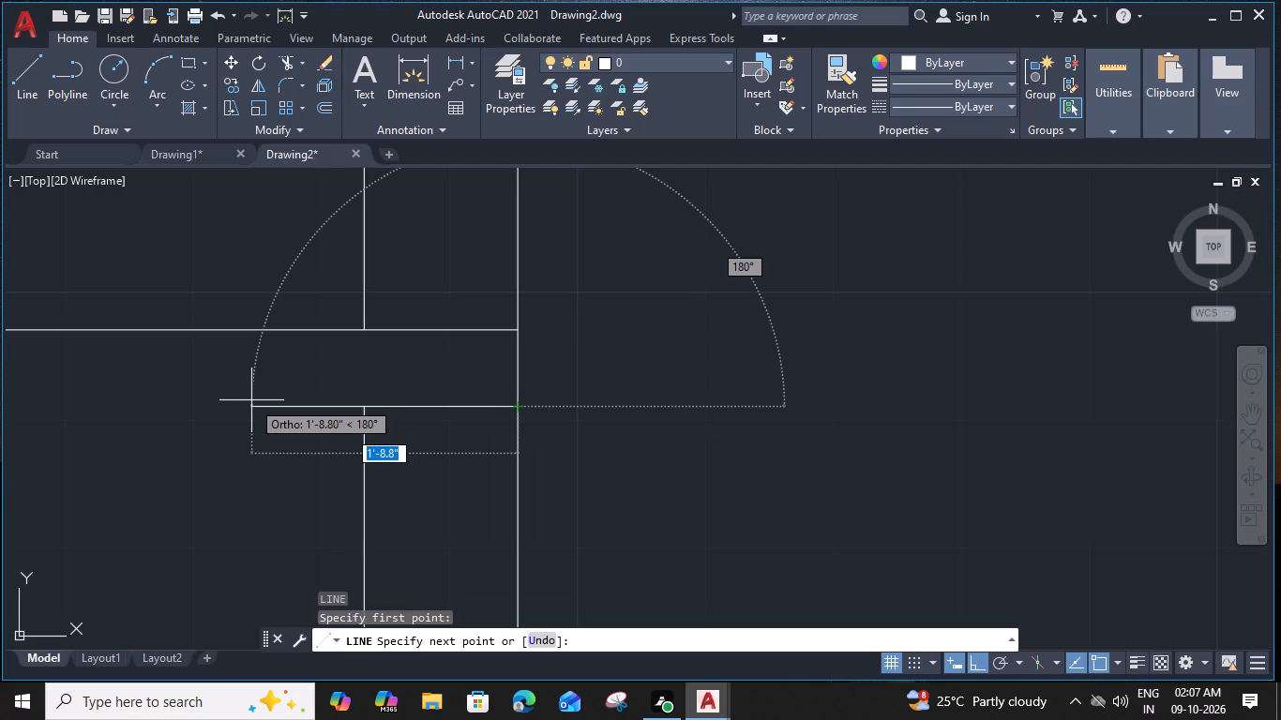
pyautogui.write('39')
pyautogui.press("'")
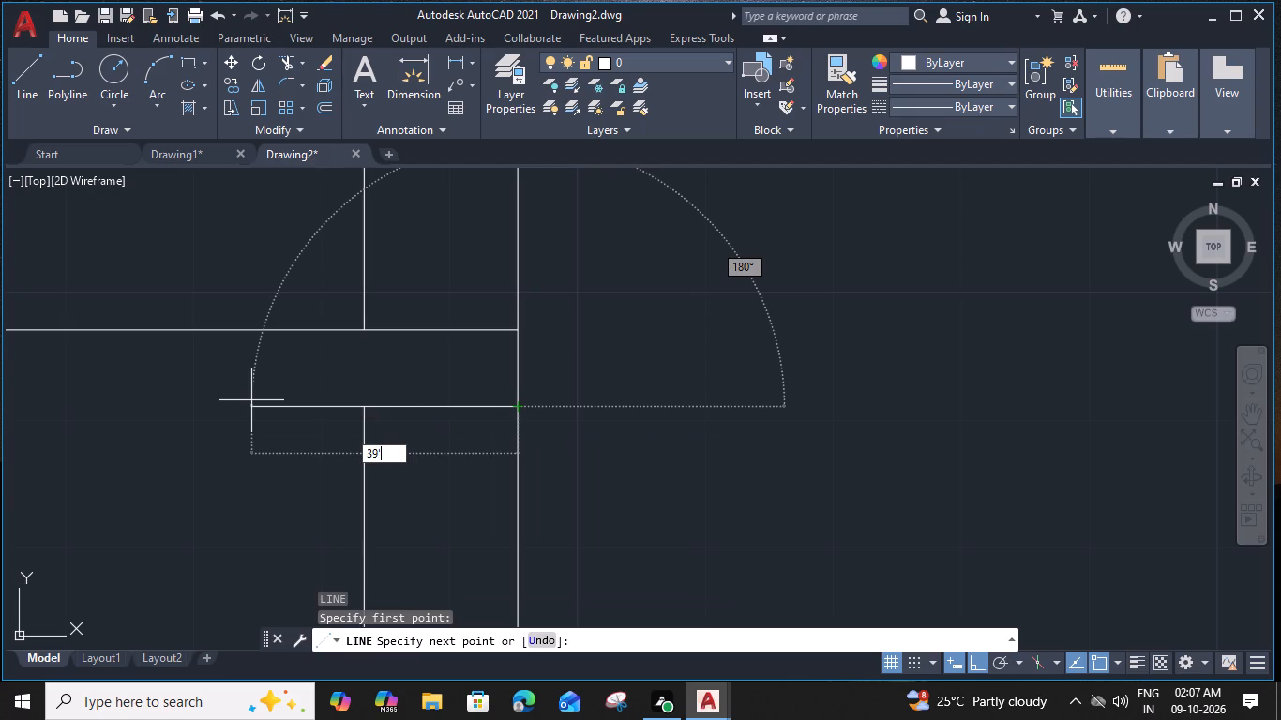
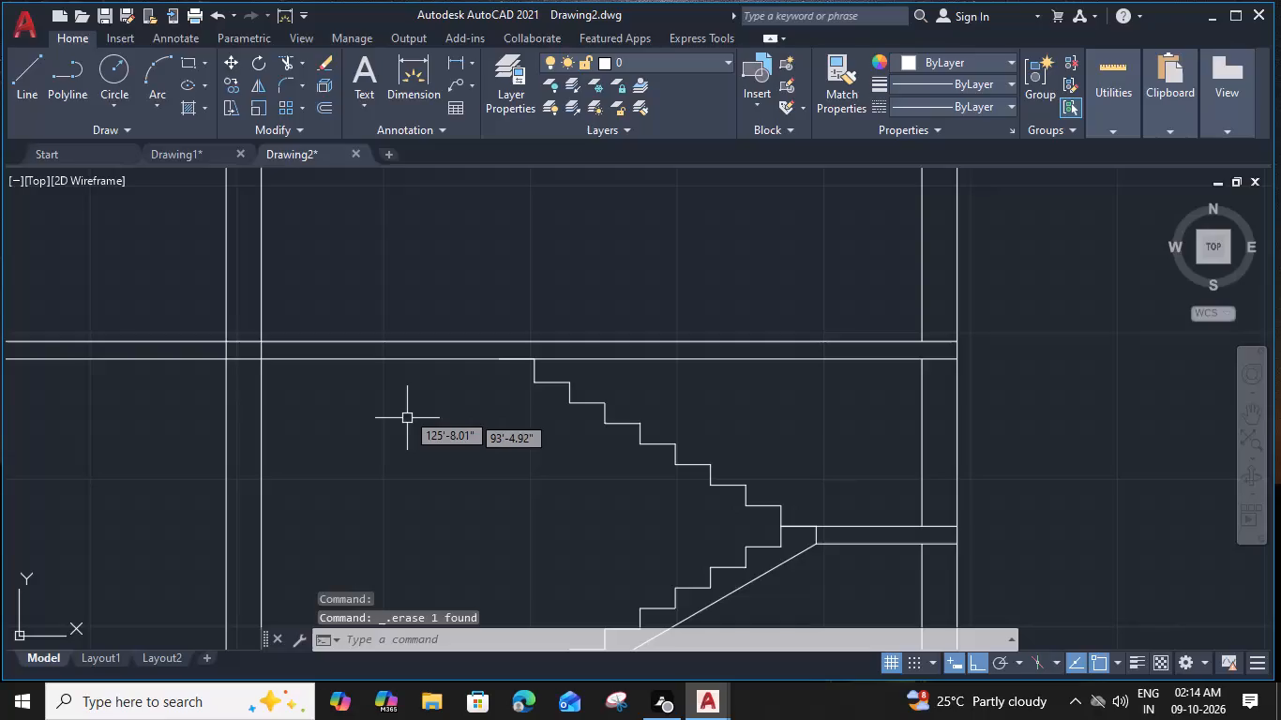
# Trim the short leftover line overlapping the slab underside at the head of the upper stair flight.
pyautogui.write('TR')
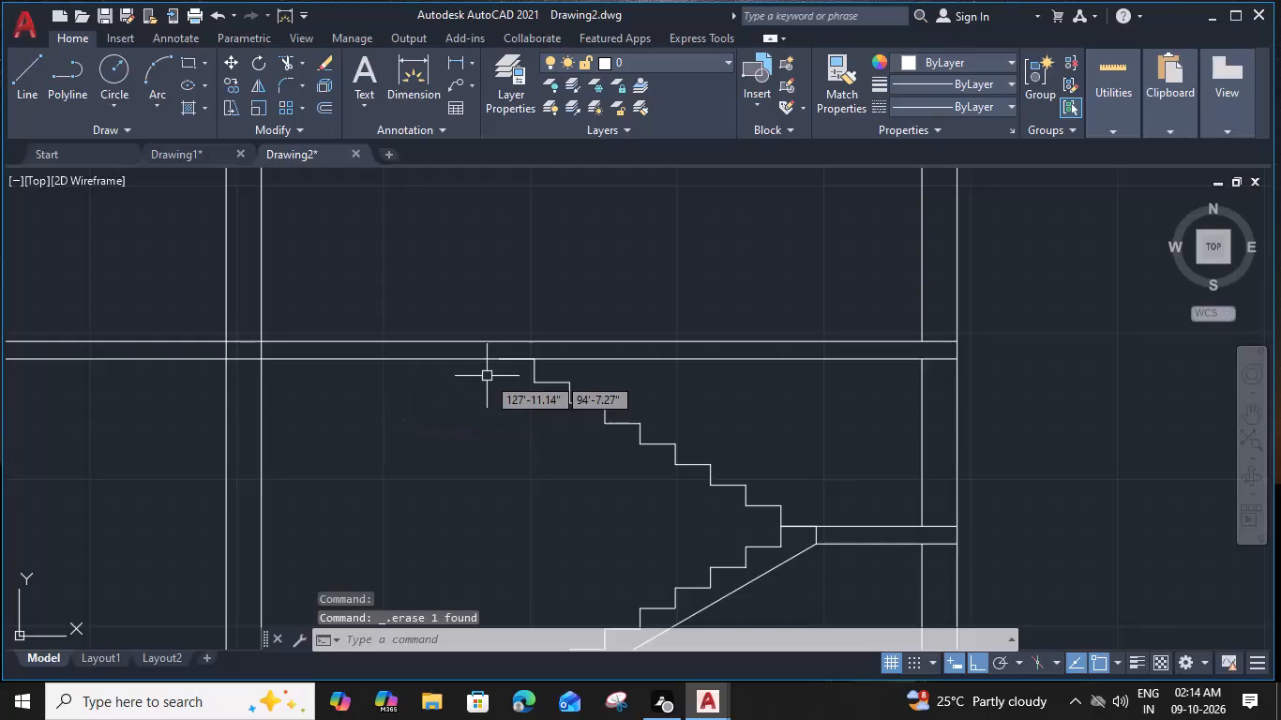
pyautogui.press('space')
pyautogui.click(515, 359)
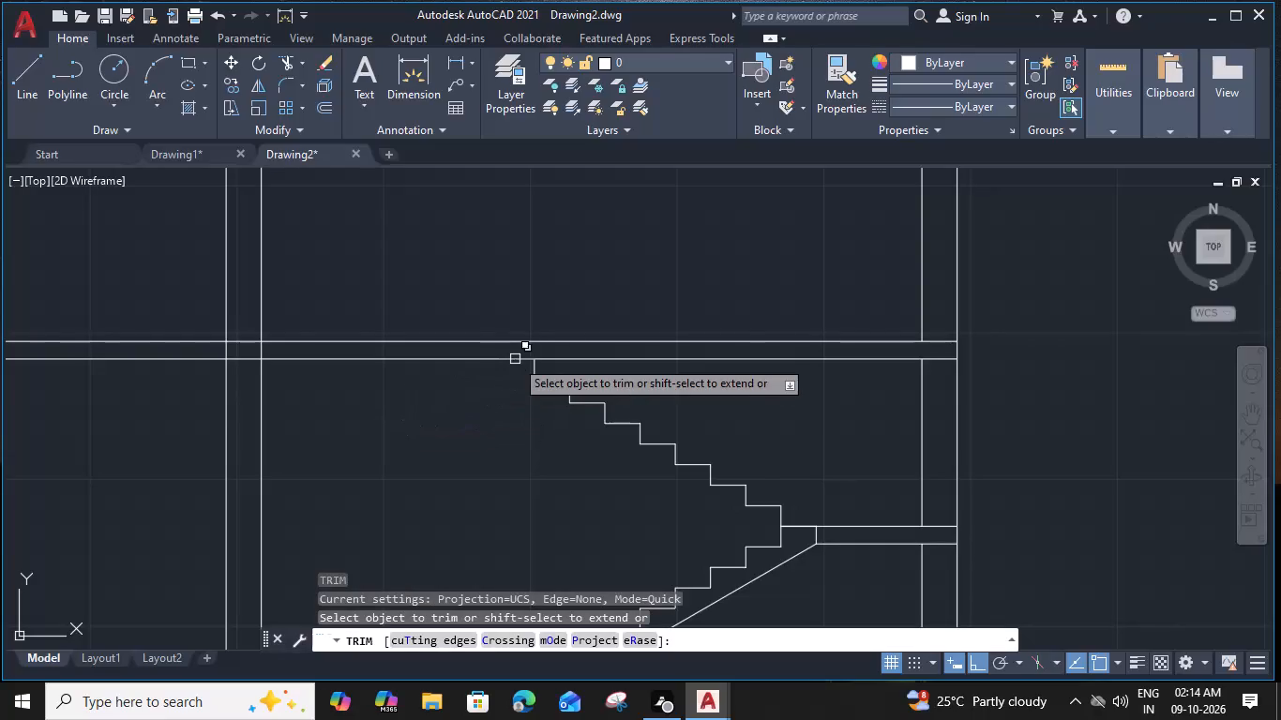
pyautogui.click(624, 426)
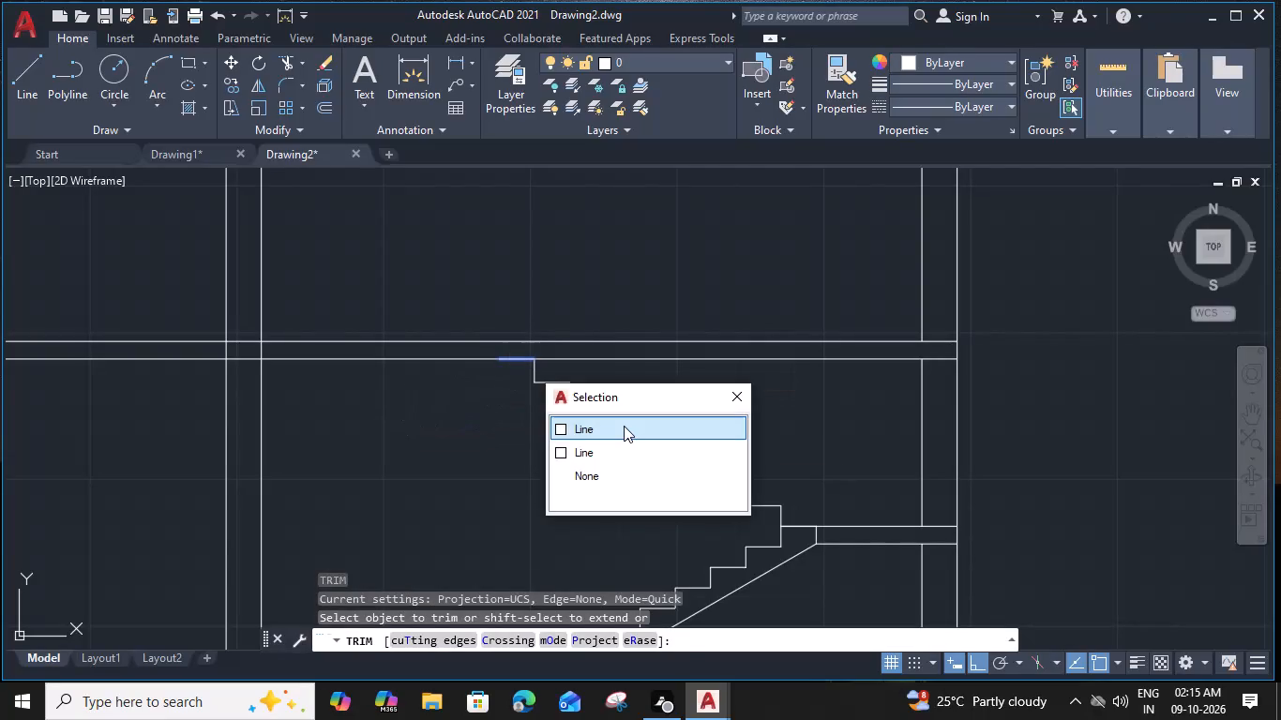
pyautogui.press('Escape')
# Draw the sloping soffit line of the upper flight from the landing's top corner to the underside of the slab above.
pyautogui.moveTo(693, 500); pyautogui.dragTo(686, 448, button='middle')
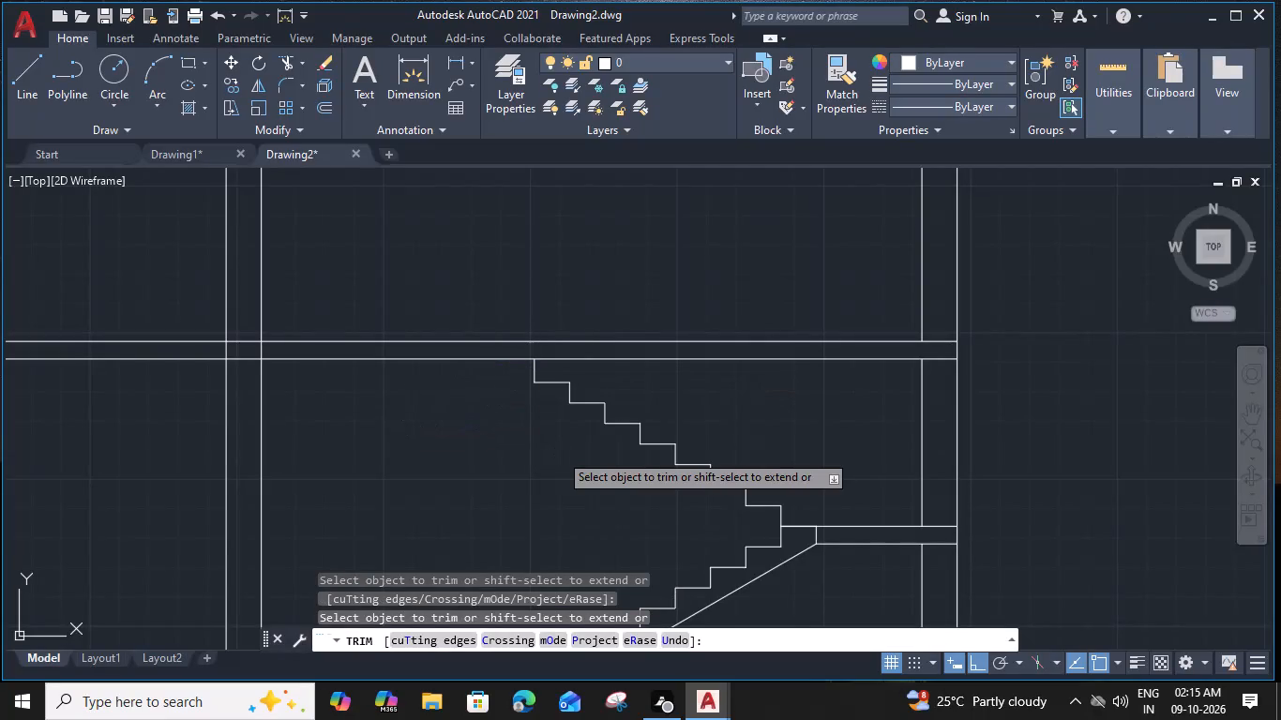
pyautogui.write('L')
pyautogui.press('space')
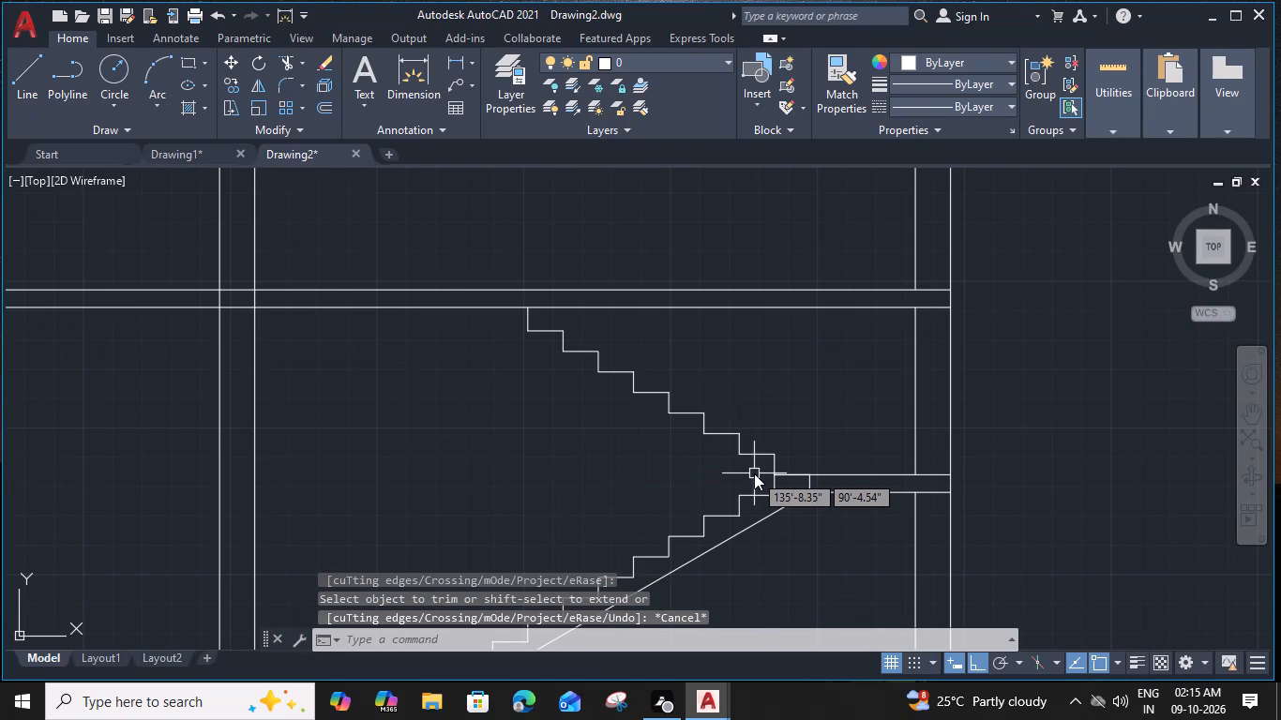
pyautogui.moveTo(770, 477); pyautogui.dragTo(752, 474)
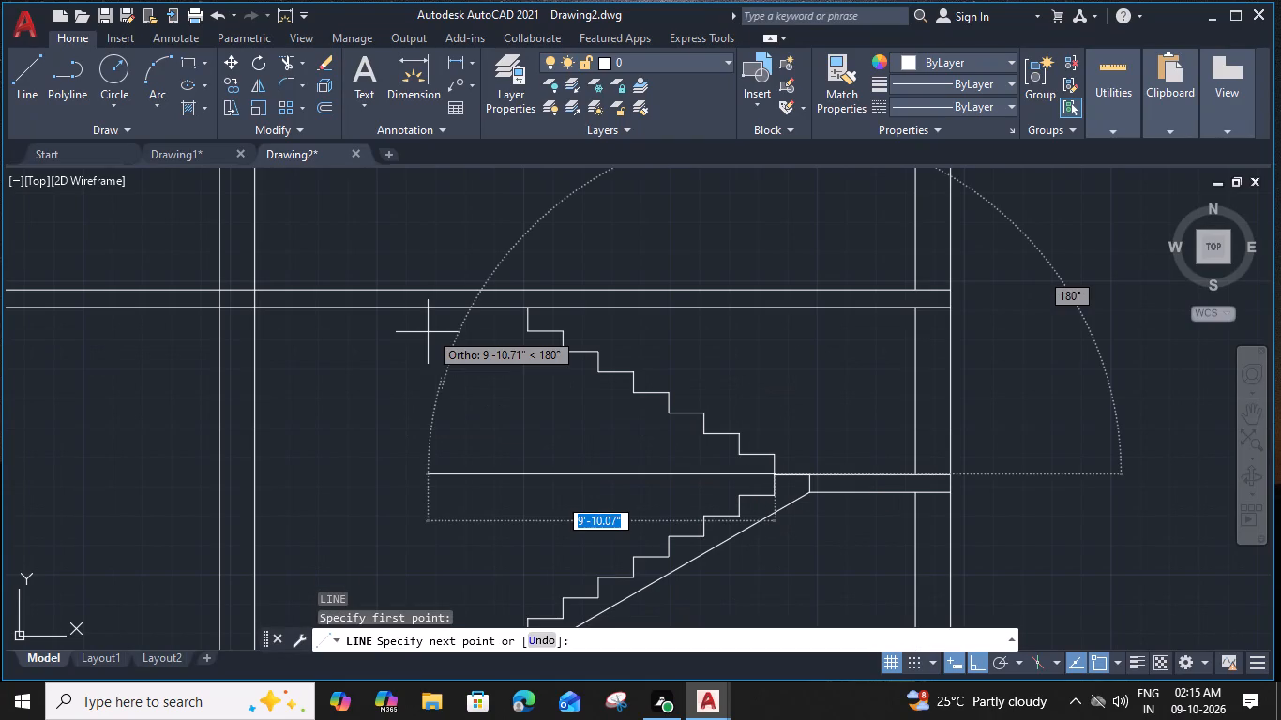
pyautogui.click(484, 307)
pyautogui.press('Escape')
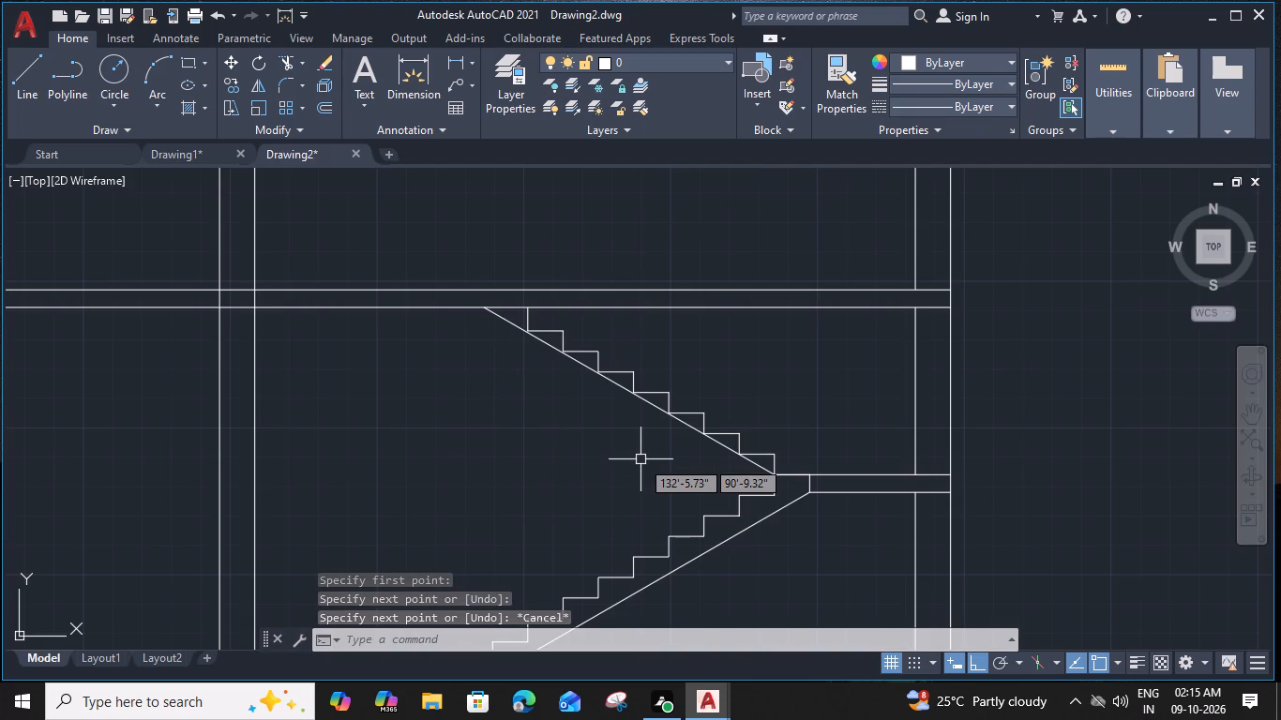
# Stretch the upper end of the lower flight's sloping line to the outer corner of its last tread.
pyautogui.moveTo(751, 505); pyautogui.dragTo(753, 382, button='middle')
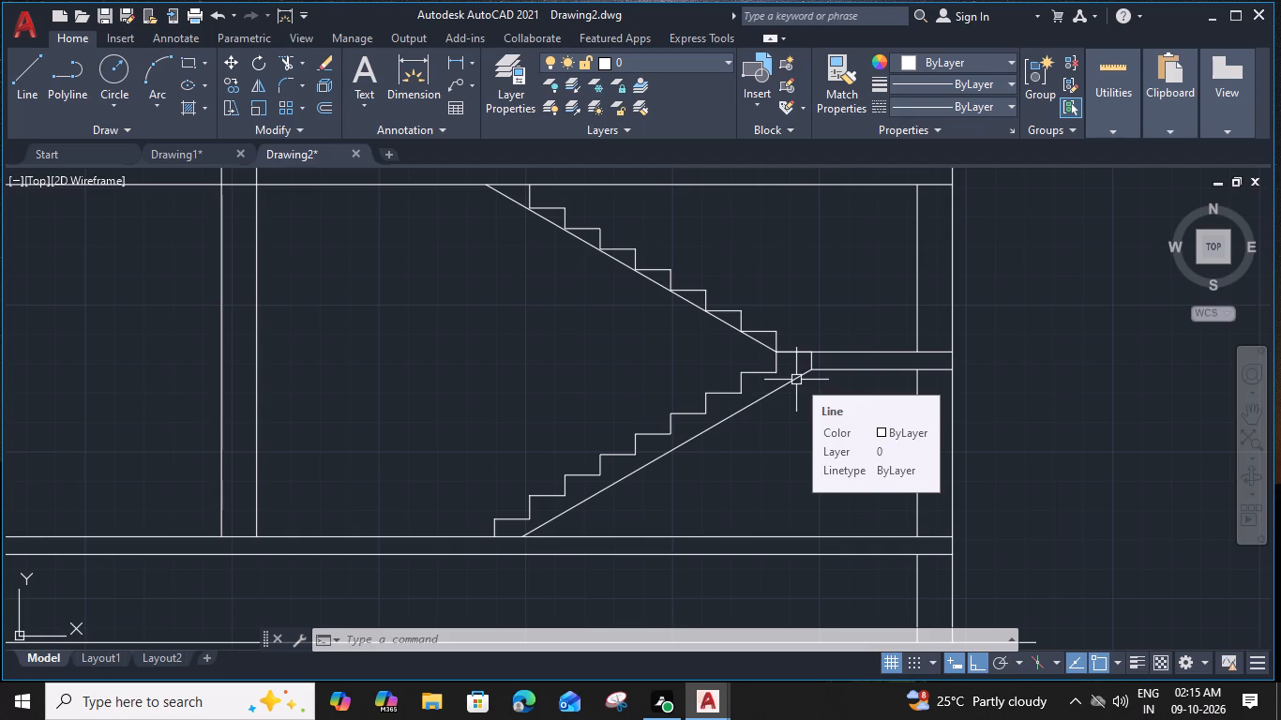
pyautogui.click(796, 380)
pyautogui.click(807, 369)
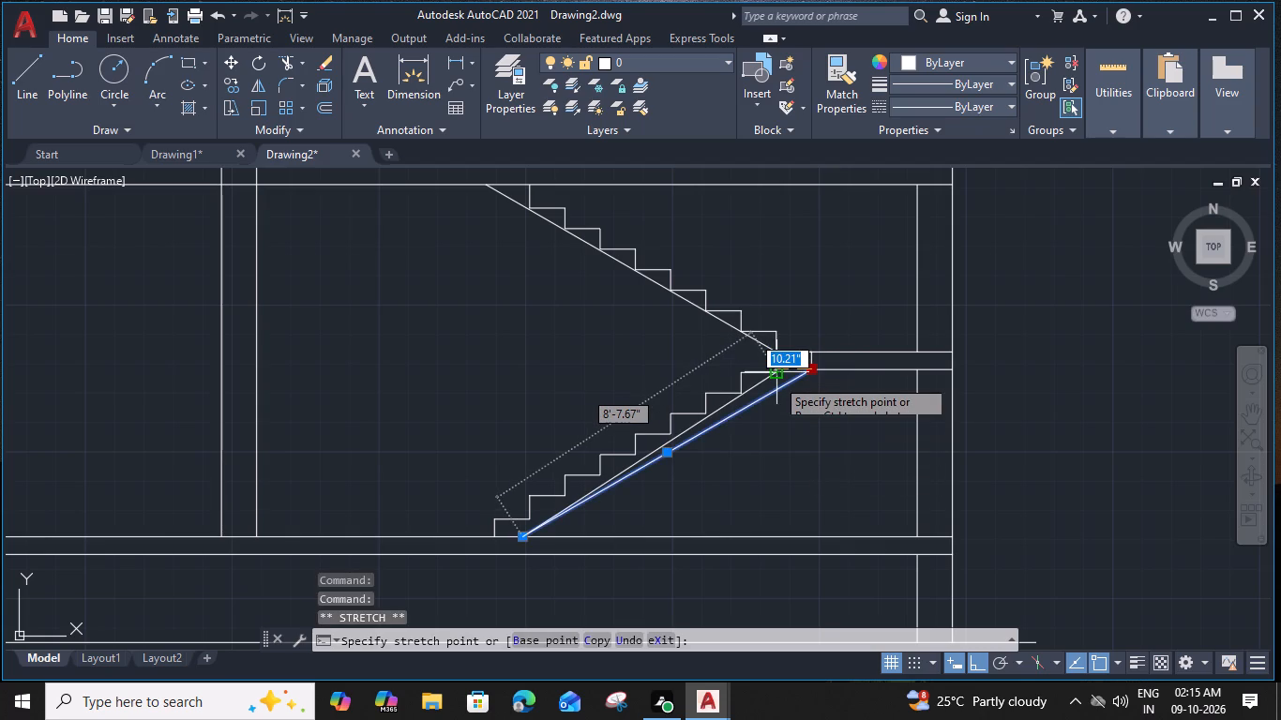
pyautogui.click(777, 379)
pyautogui.press('Escape')
# Extend the landing's underside line to the stair riser and remove the short vertical line across the landing slab.
pyautogui.write('EX')
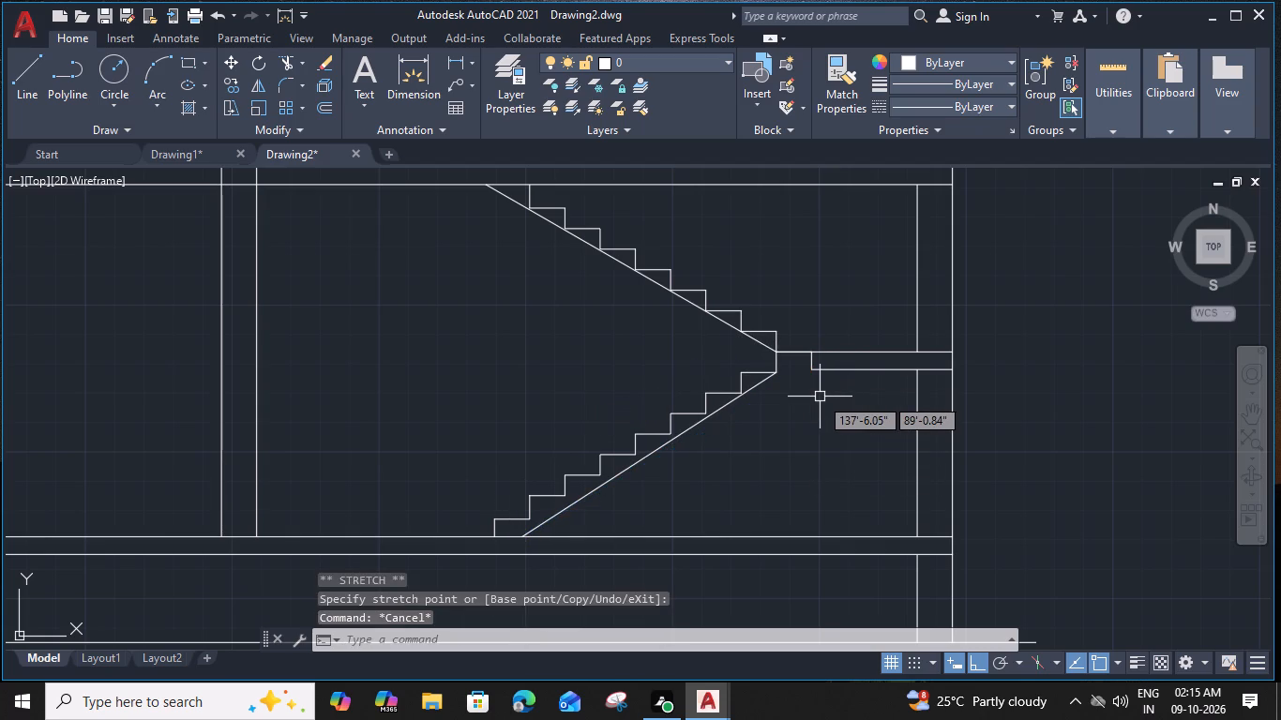
pyautogui.press('space')
pyautogui.click(836, 371)
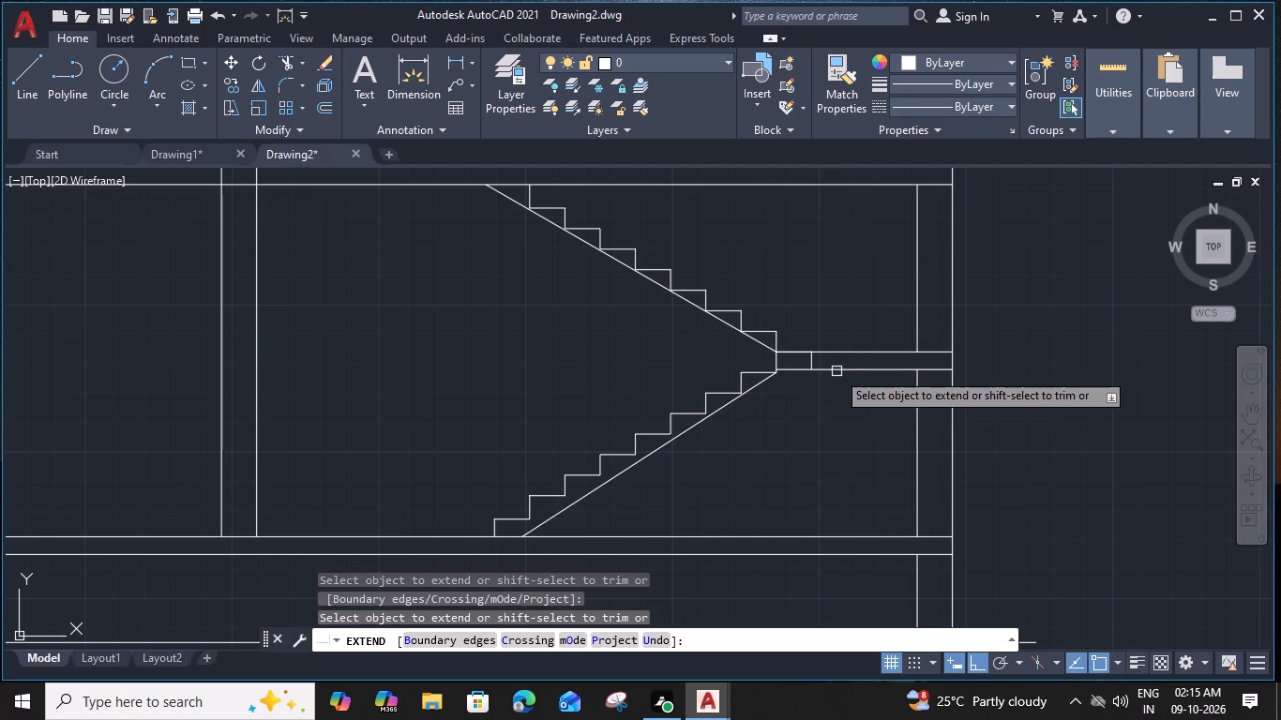
pyautogui.keyDown('shift'); pyautogui.click(812, 362); pyautogui.keyUp('shift')
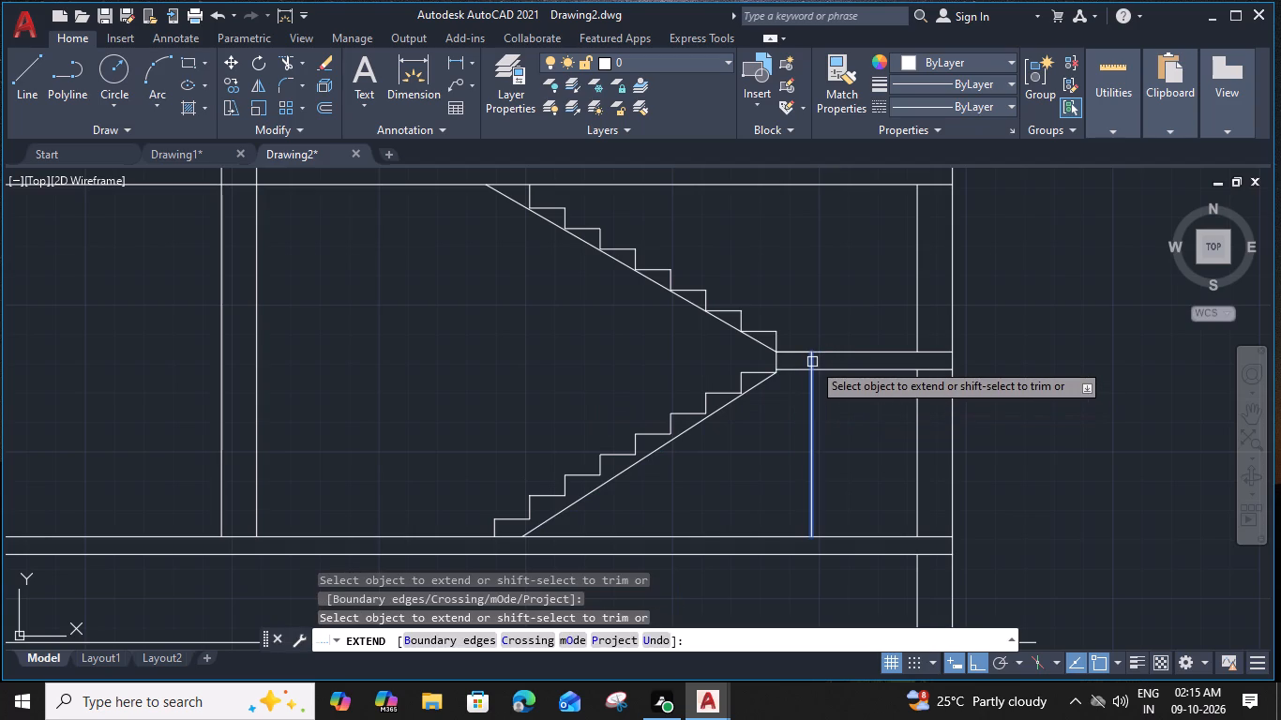
pyautogui.press('Escape')
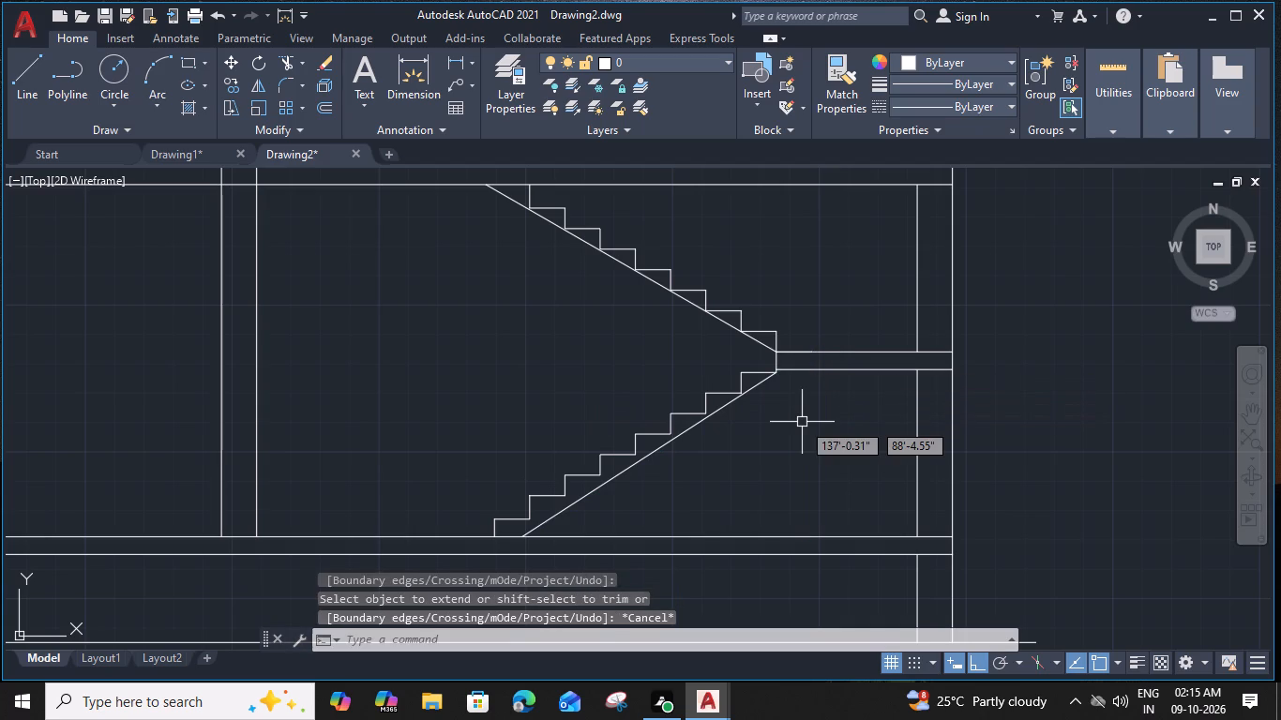
# Stretch the lower end of the lower flight's sloping line along the floor slab to near the first riser's base.
pyautogui.scroll(2, 527, 540)
pyautogui.click(528, 524)
pyautogui.click(517, 530)
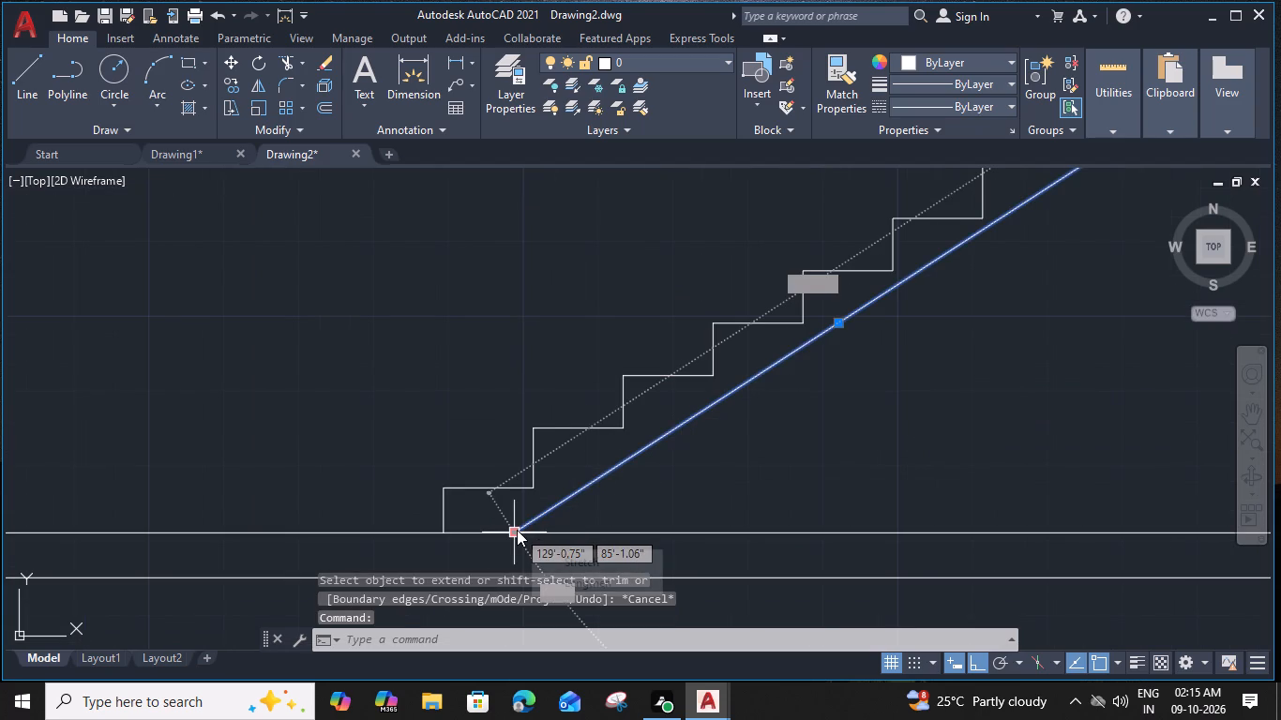
pyautogui.click(459, 537)
pyautogui.scroll(-1, 731, 481)
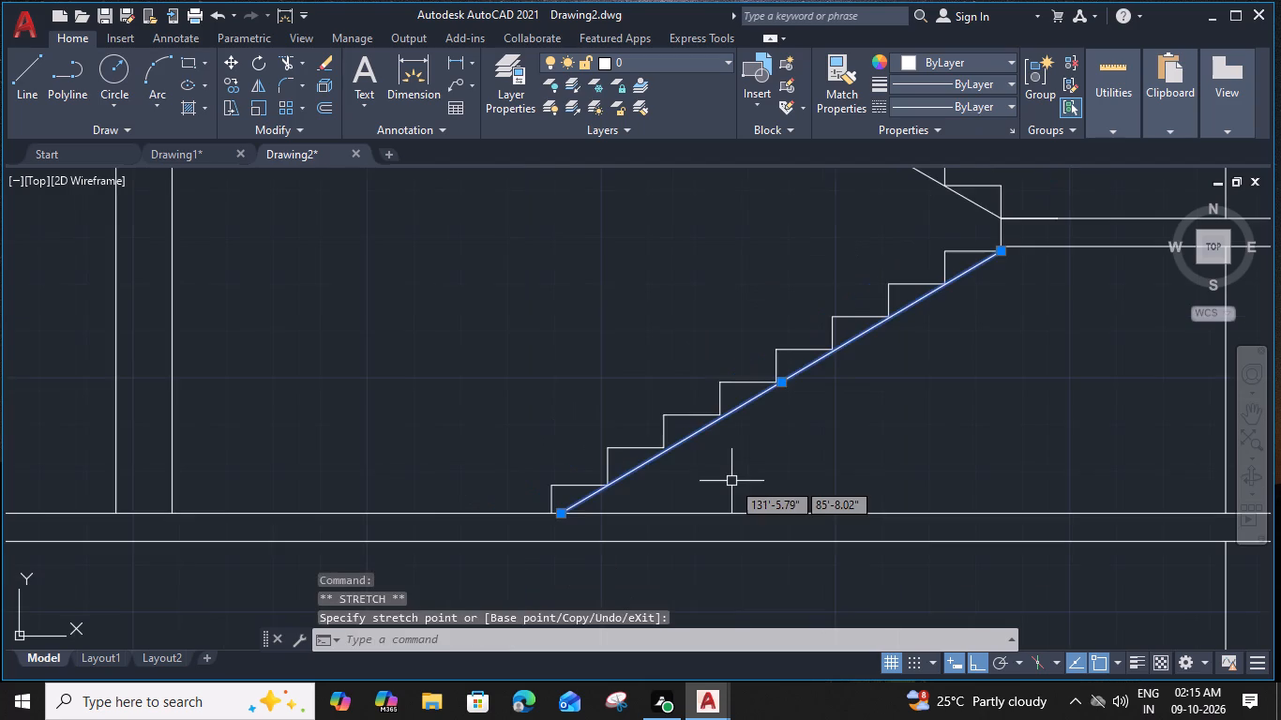
pyautogui.moveTo(731, 479); pyautogui.dragTo(592, 489, button='middle')
pyautogui.press('Escape')
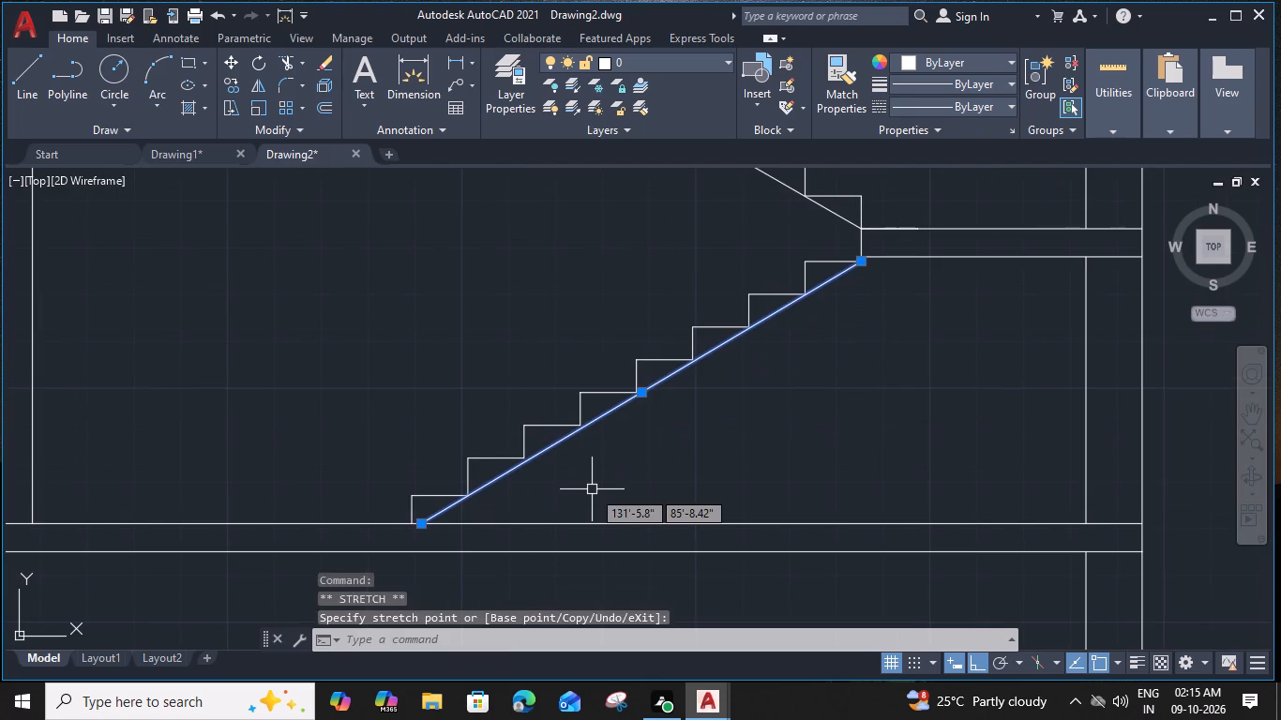
# Move the whole section drawing, including its ground line and stairs, slightly farther down from the floor plans.
pyautogui.moveTo(713, 436); pyautogui.dragTo(656, 468, button='middle')
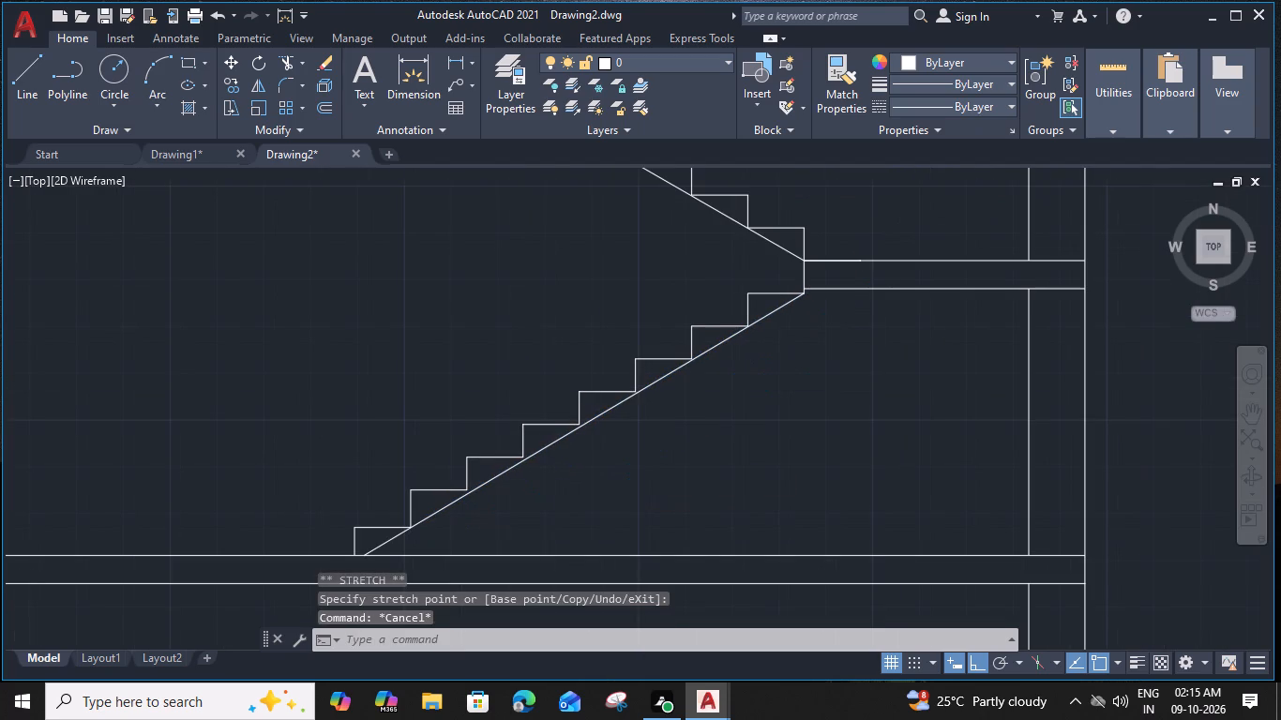
pyautogui.moveTo(314, 453); pyautogui.dragTo(519, 444, button='middle')
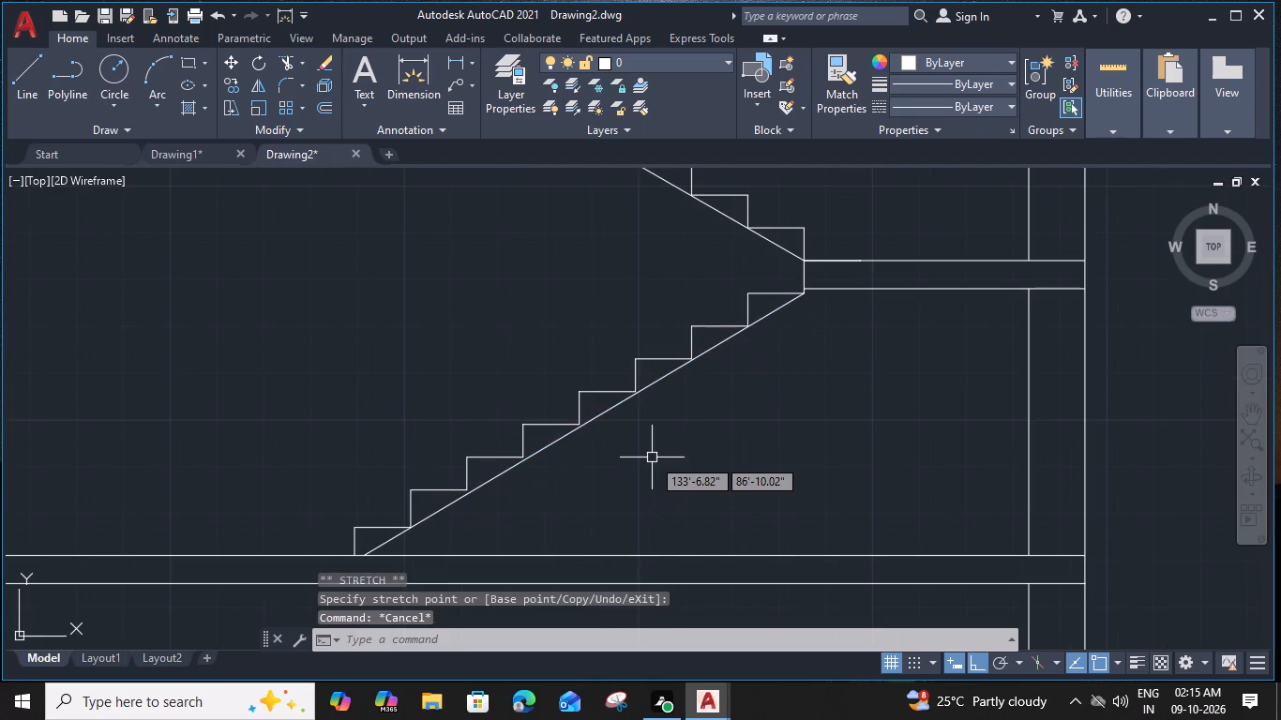
pyautogui.scroll(-2, 518, 447)
pyautogui.moveTo(404, 462); pyautogui.dragTo(633, 466, button='middle')
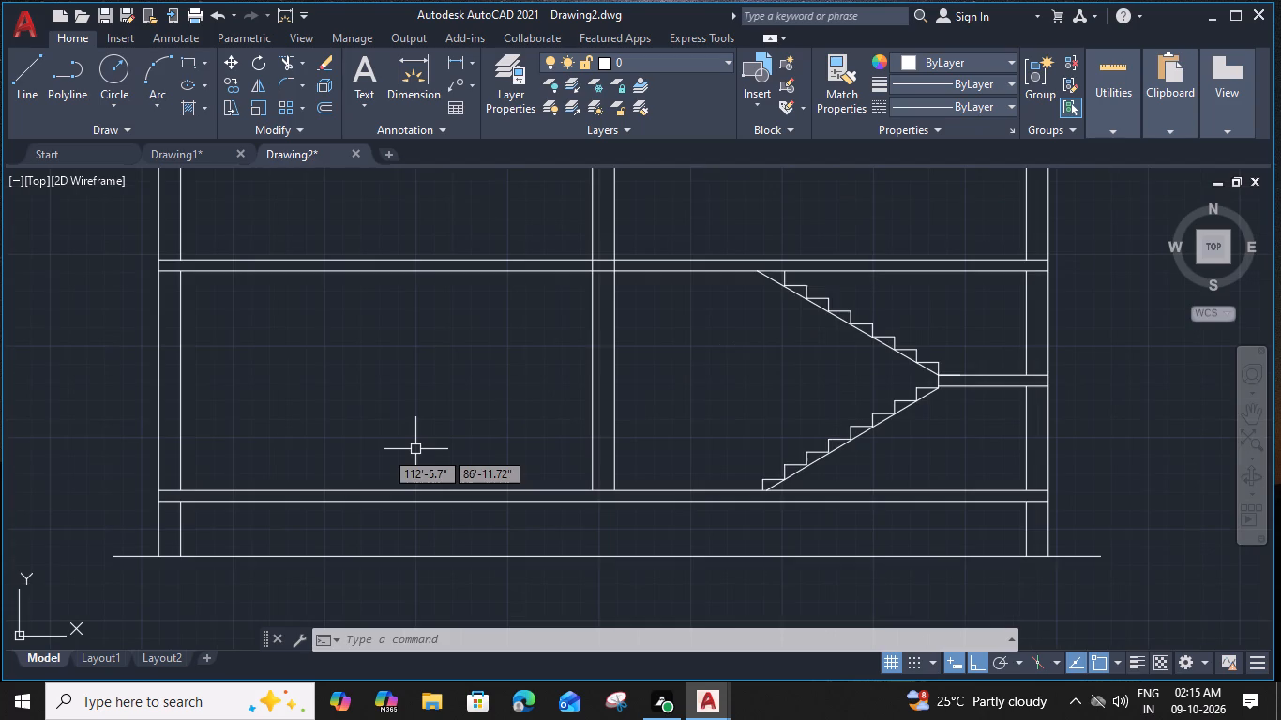
pyautogui.moveTo(384, 450); pyautogui.dragTo(507, 505, button='middle')
pyautogui.scroll(-1, 505, 498)
pyautogui.moveTo(588, 468); pyautogui.dragTo(505, 498, button='middle')
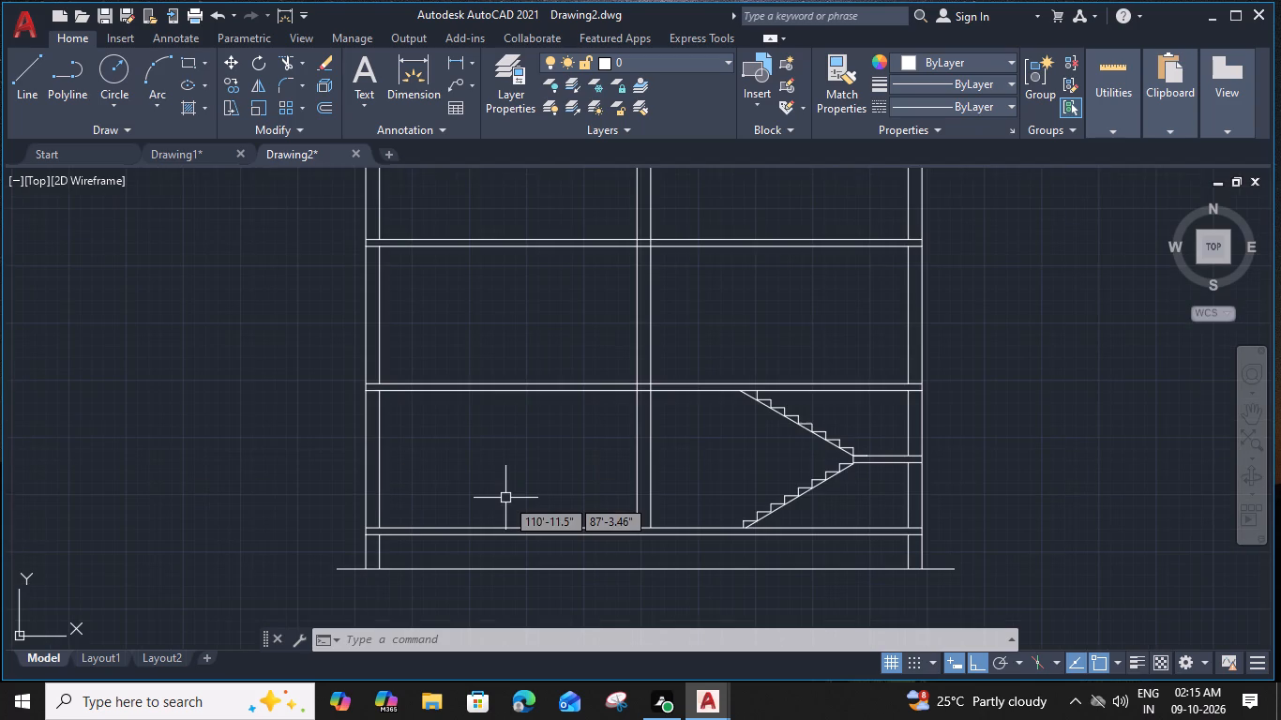
pyautogui.moveTo(505, 498); pyautogui.dragTo(546, 511, button='middle')
pyautogui.scroll(-1, 546, 511)
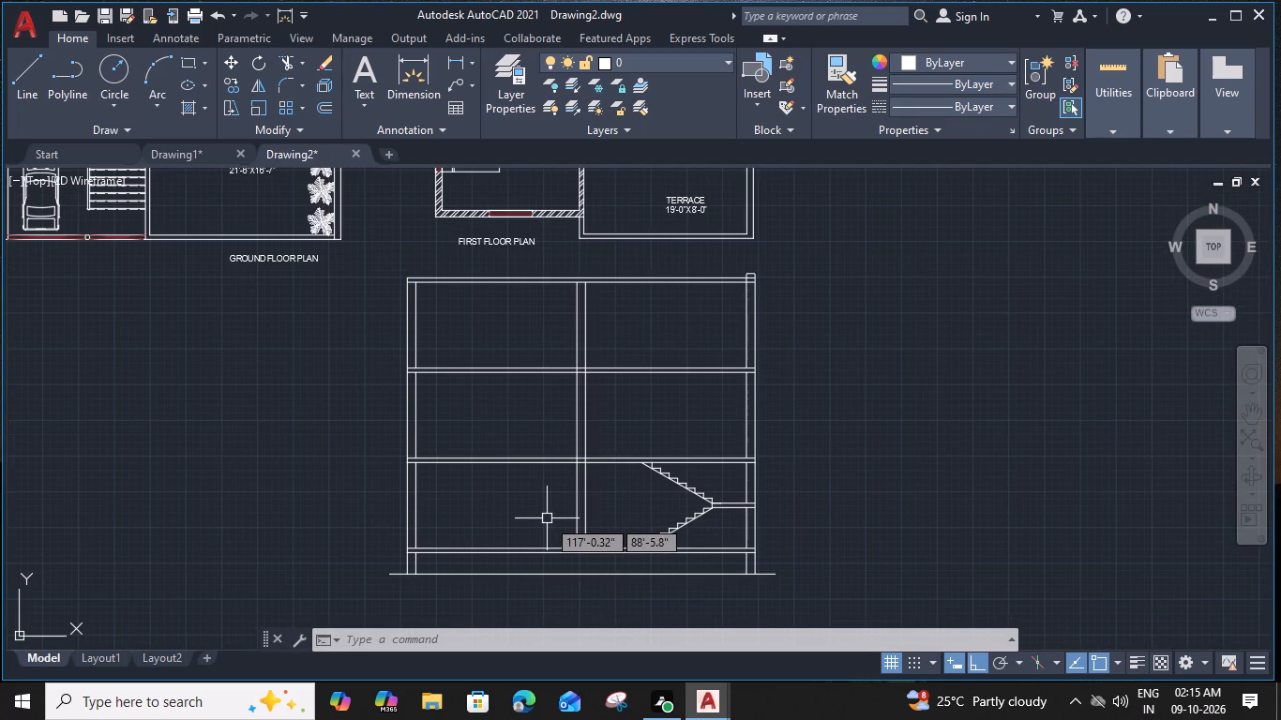
pyautogui.click(787, 255)
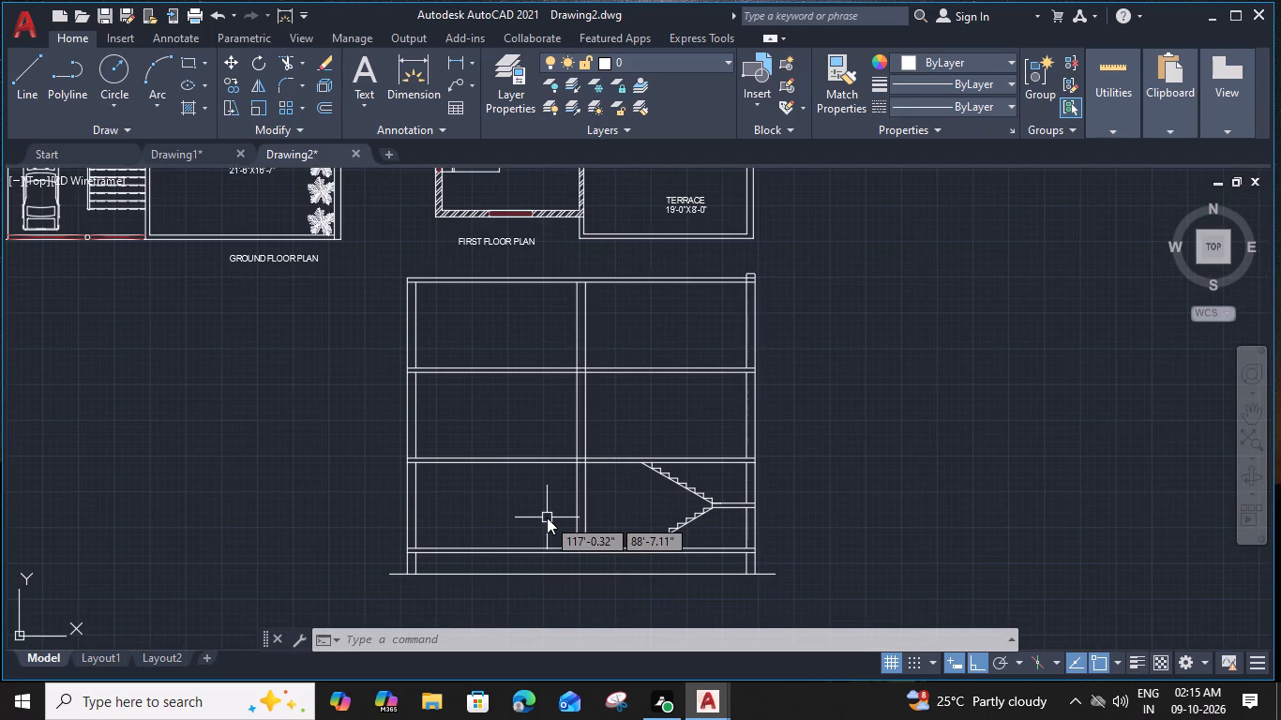
pyautogui.click(384, 592)
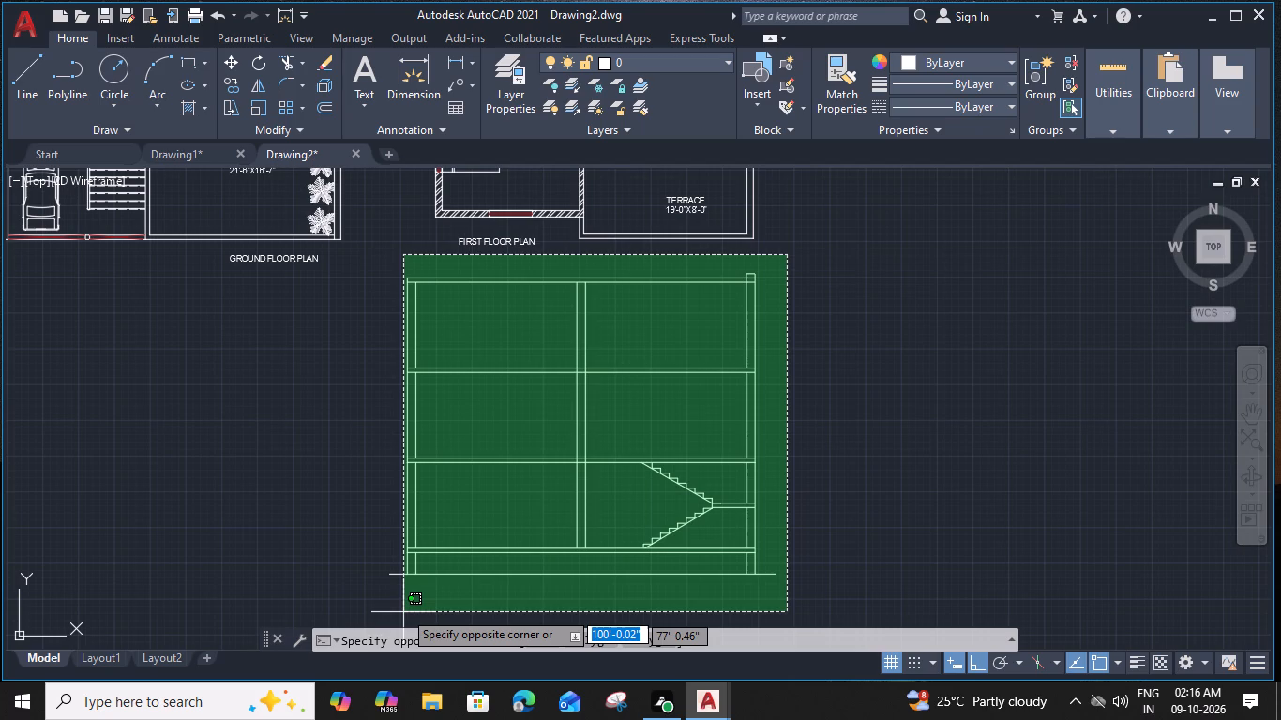
pyautogui.press('m')
pyautogui.press('space')
pyautogui.scroll(-2, 552, 577)
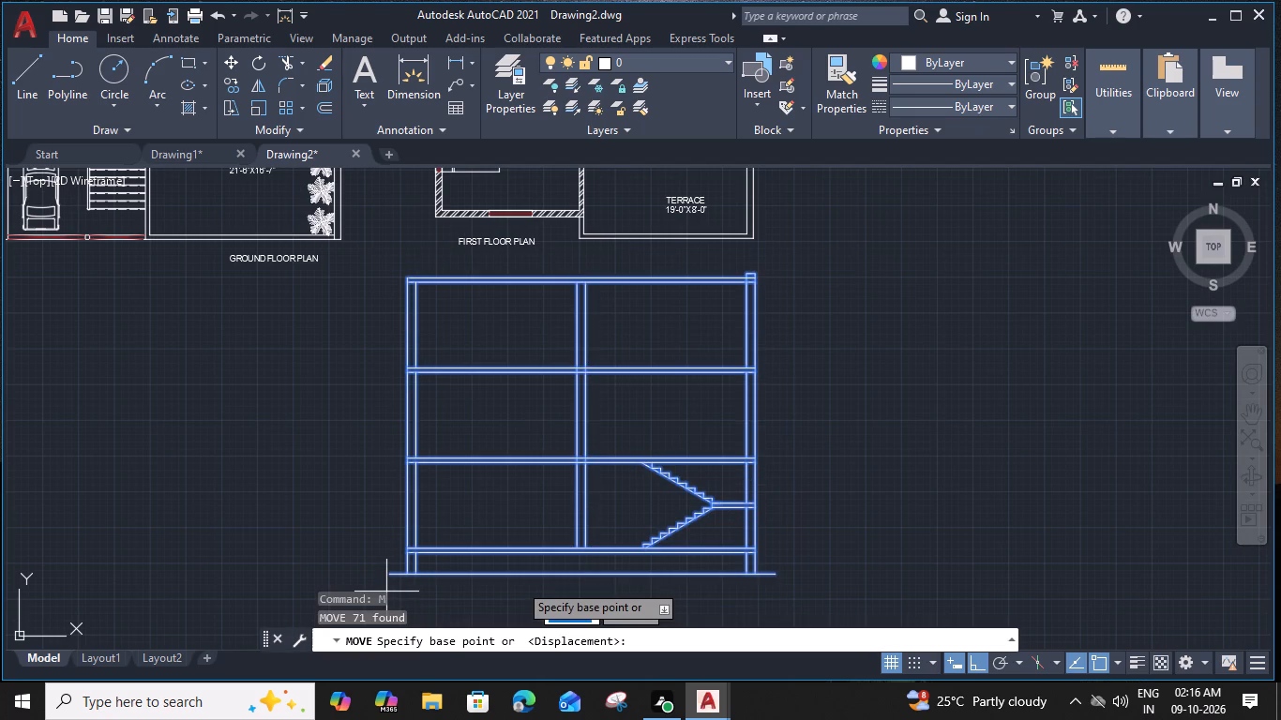
pyautogui.moveTo(560, 574); pyautogui.dragTo(565, 490, button='middle')
pyautogui.click(565, 496)
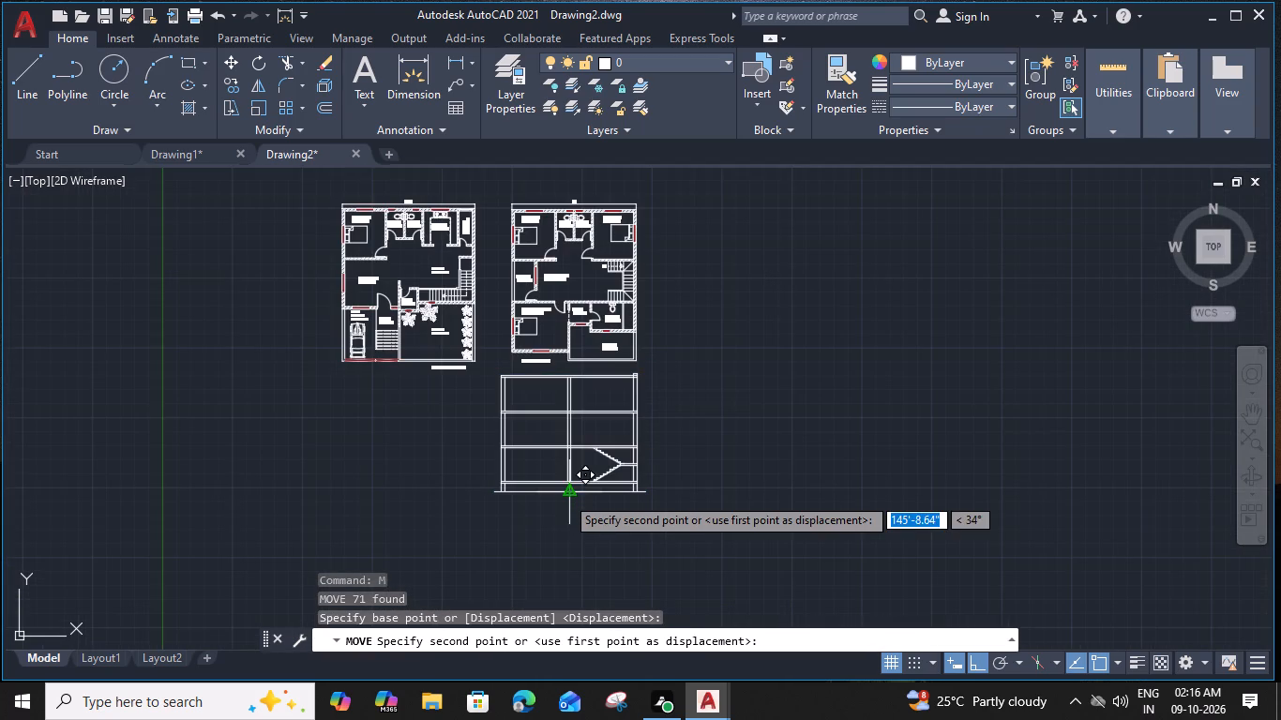
pyautogui.click(566, 505)
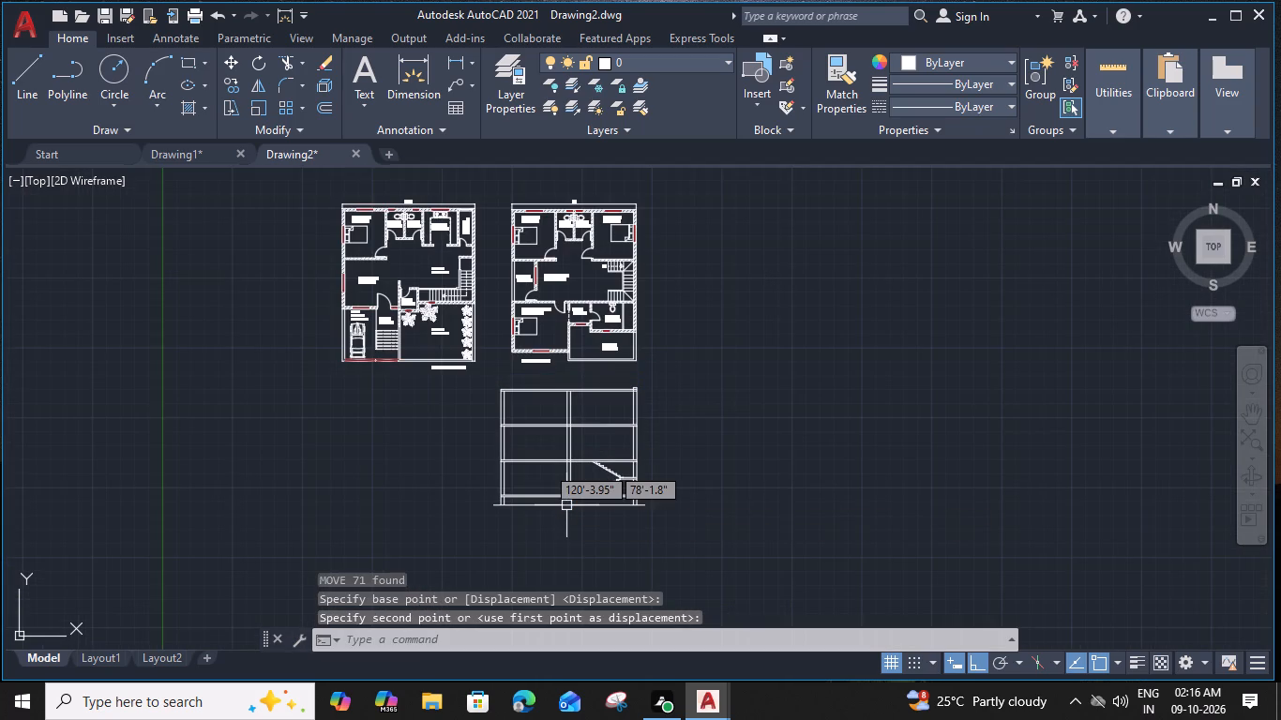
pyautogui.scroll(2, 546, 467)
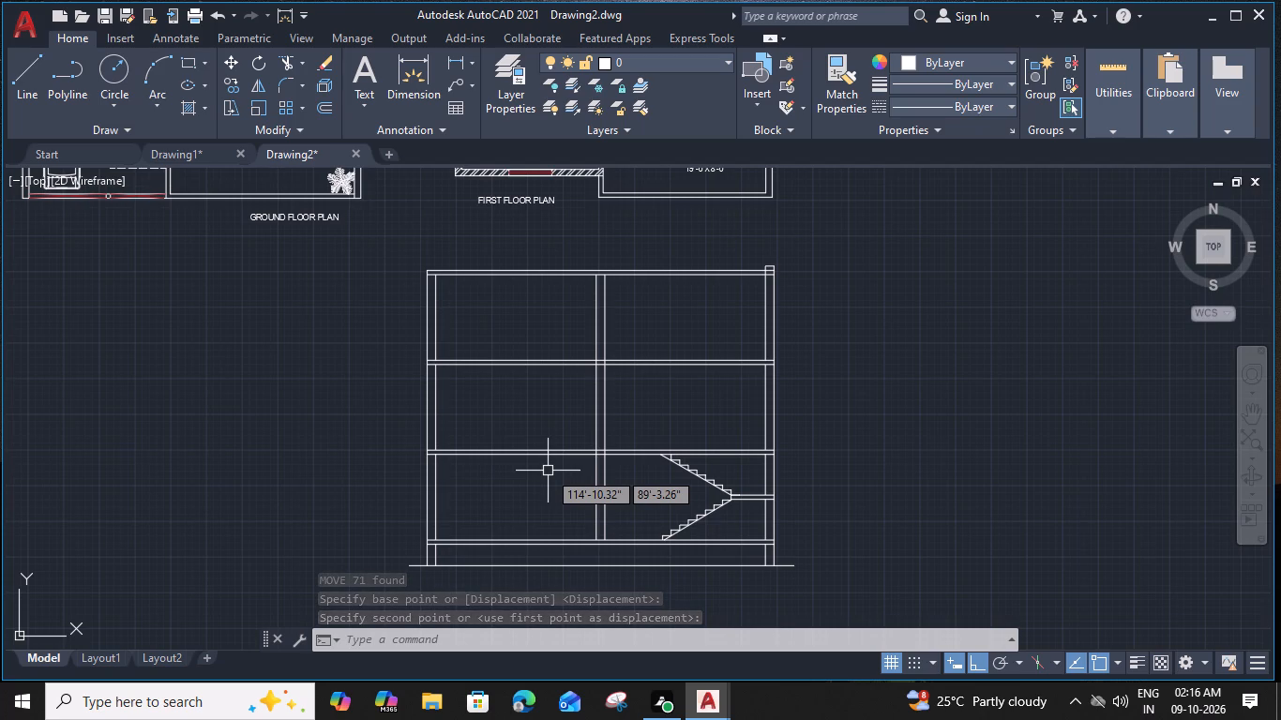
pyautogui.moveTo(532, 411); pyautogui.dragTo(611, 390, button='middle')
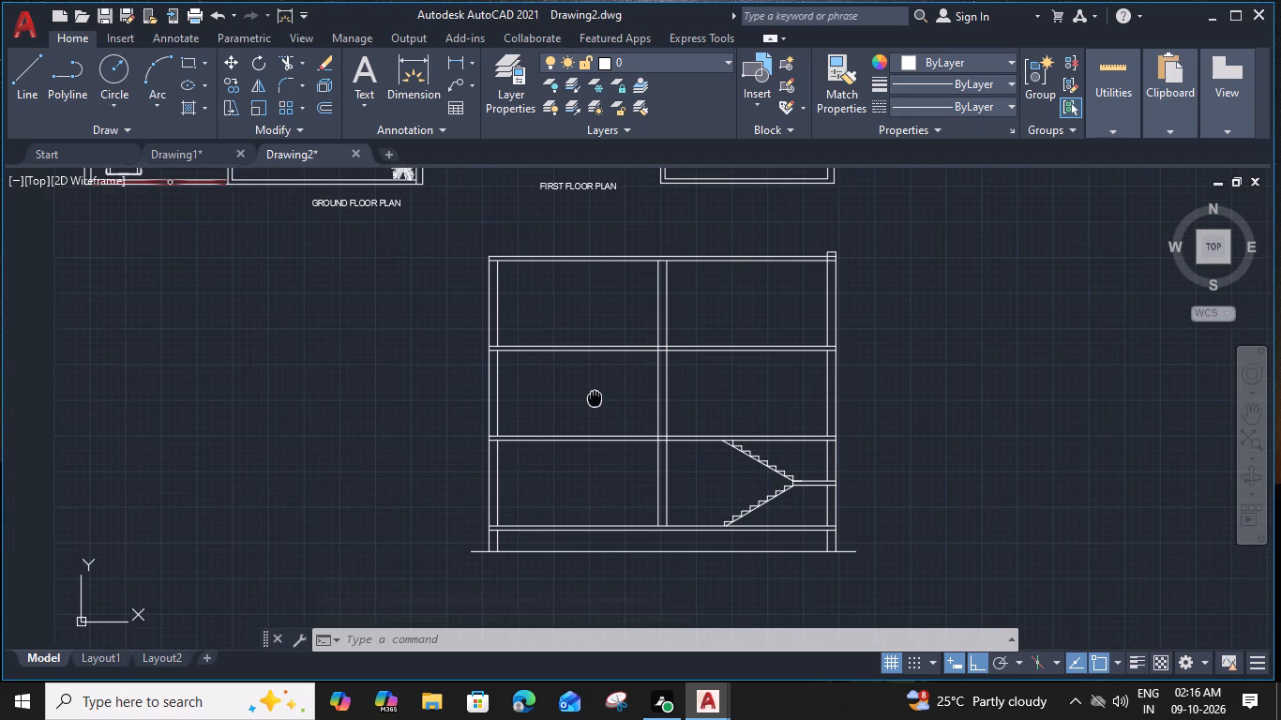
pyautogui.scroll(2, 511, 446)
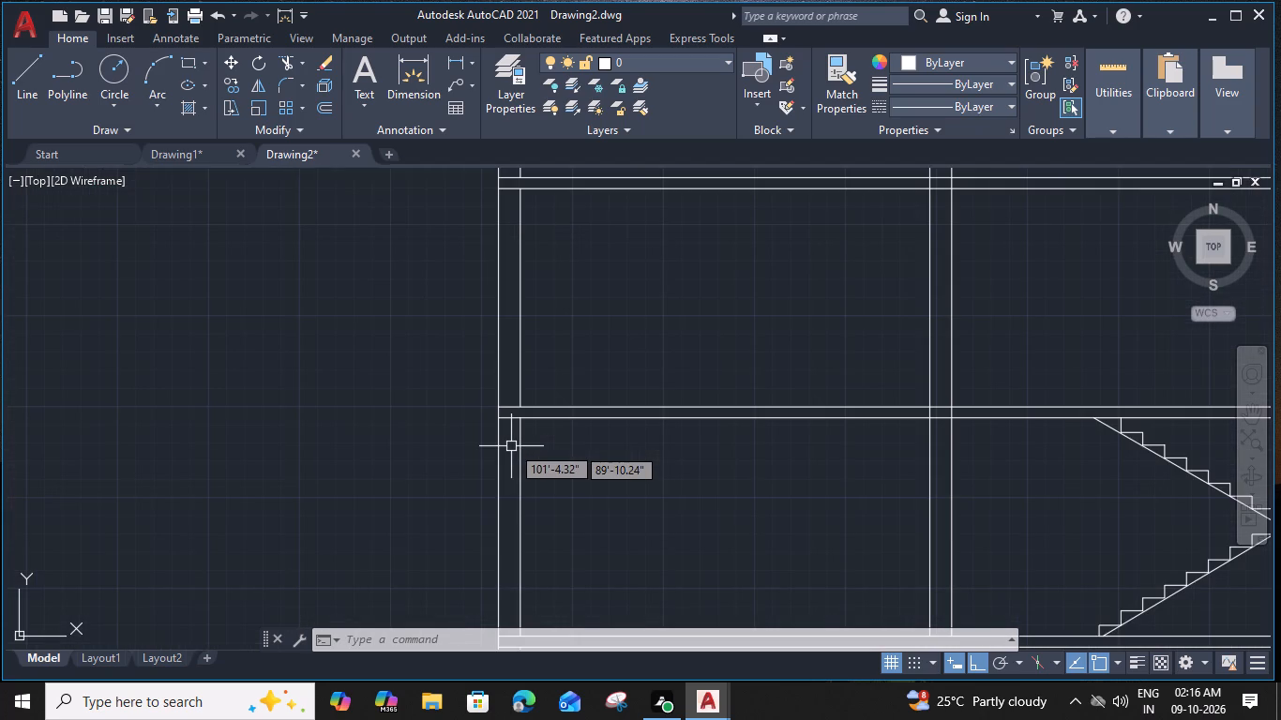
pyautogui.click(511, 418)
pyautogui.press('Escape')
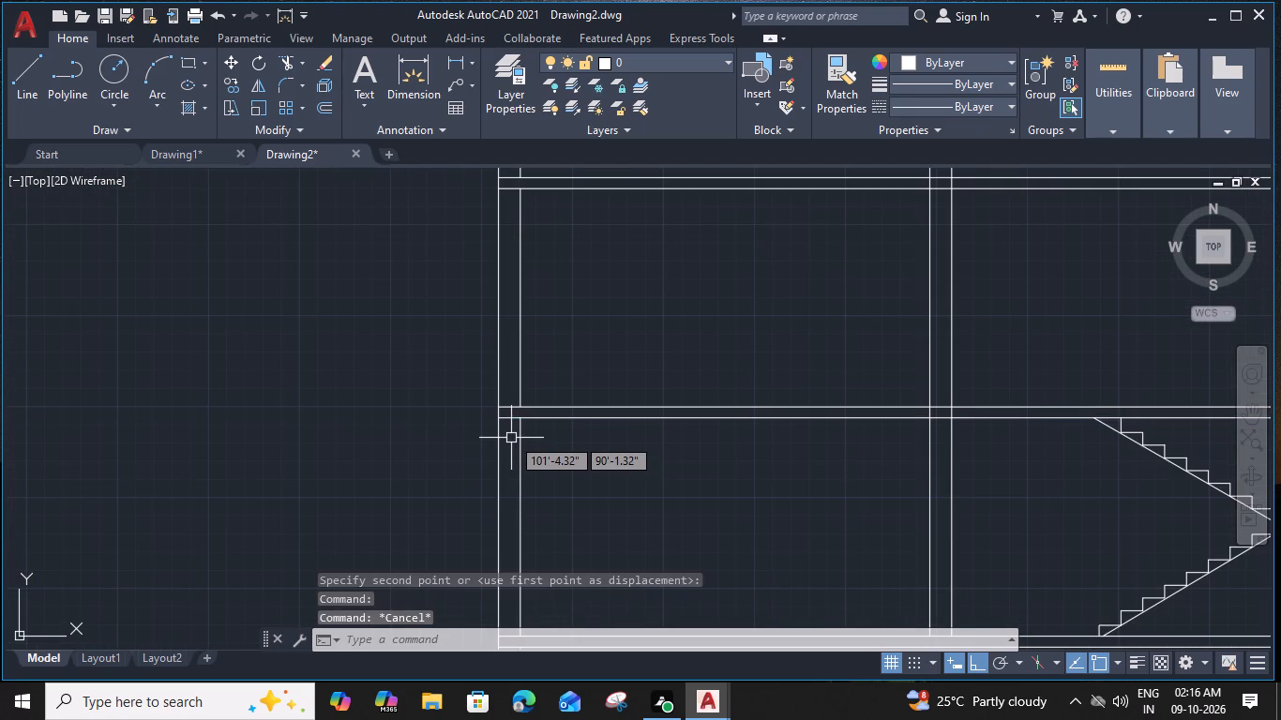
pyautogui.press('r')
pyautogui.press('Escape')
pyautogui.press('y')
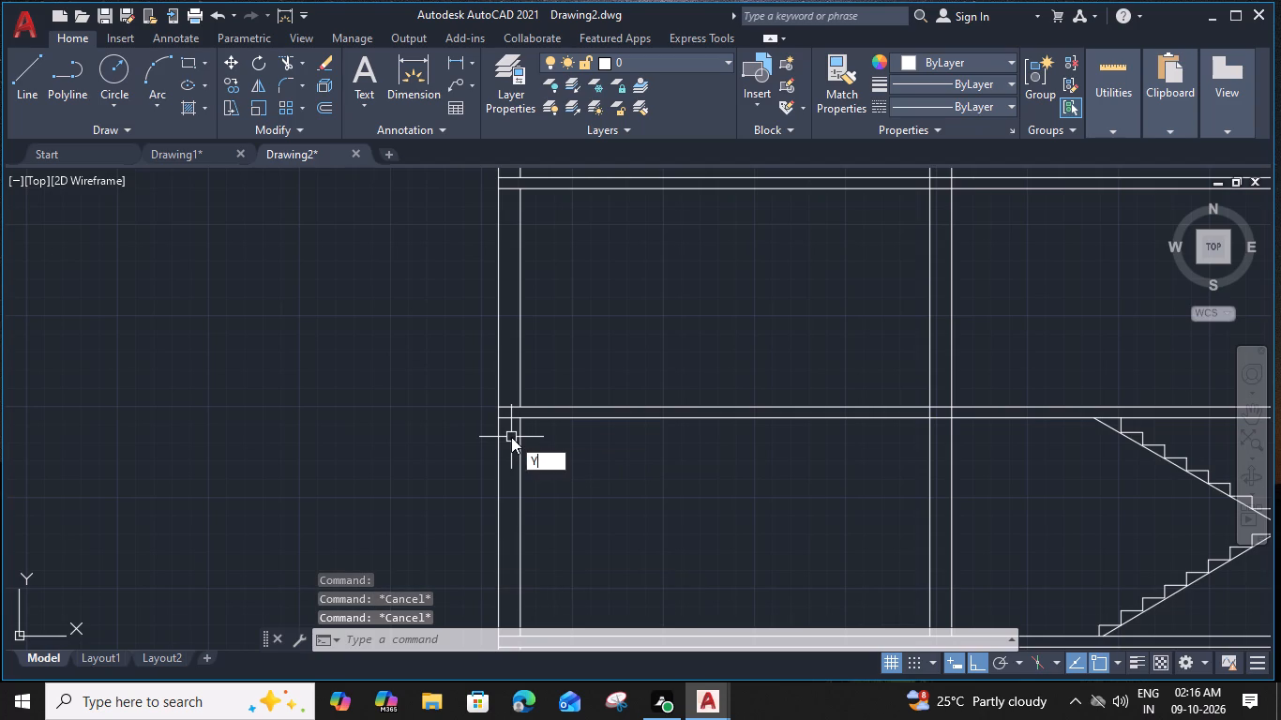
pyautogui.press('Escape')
# Trim both slab lines crossing the left outer wall at the first 10'6" level.
pyautogui.write('TR')
pyautogui.press('space')
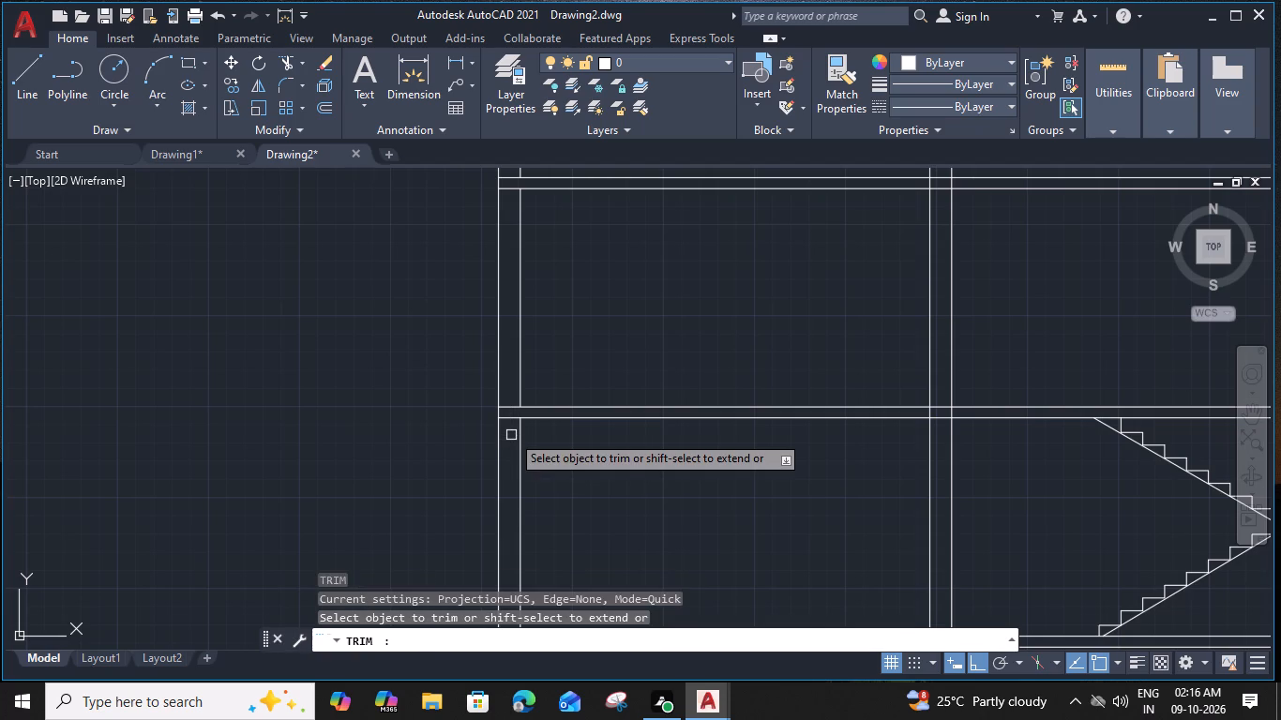
pyautogui.click(509, 420)
pyautogui.click(508, 408)
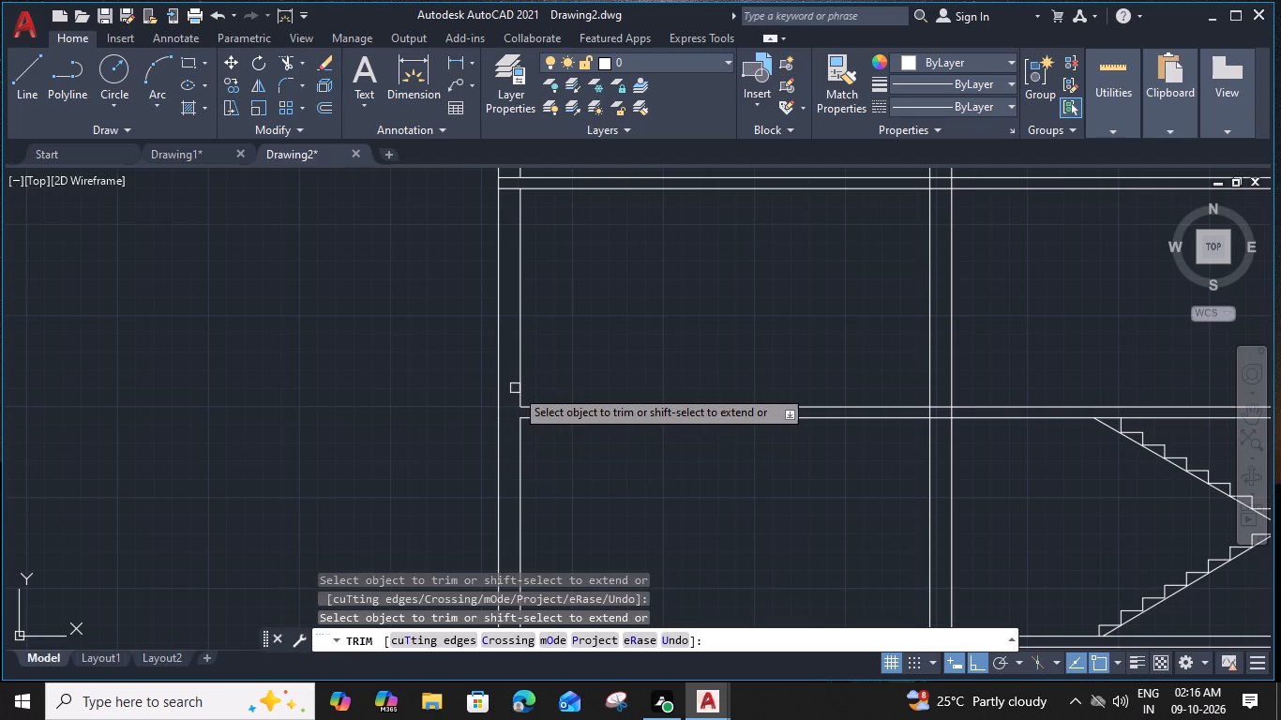
# Trim both slab lines crossing the left outer wall at the second slab level, one storey above the stairs.
pyautogui.keyDown('shift'); pyautogui.click(520, 389); pyautogui.keyUp('shift')
pyautogui.moveTo(496, 287); pyautogui.dragTo(485, 297, button='middle')
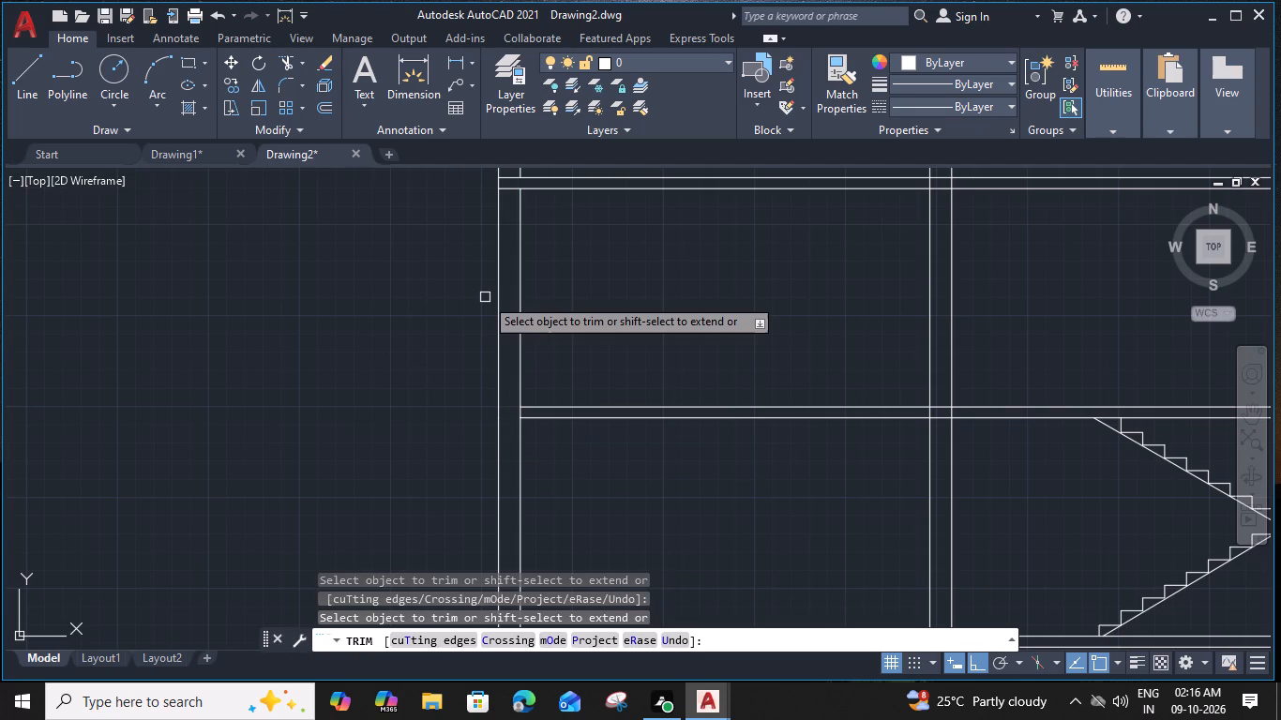
pyautogui.moveTo(485, 297); pyautogui.dragTo(476, 406, button='middle')
pyautogui.keyDown('shift'); pyautogui.click(503, 328); pyautogui.keyUp('shift')
pyautogui.click(490, 294)
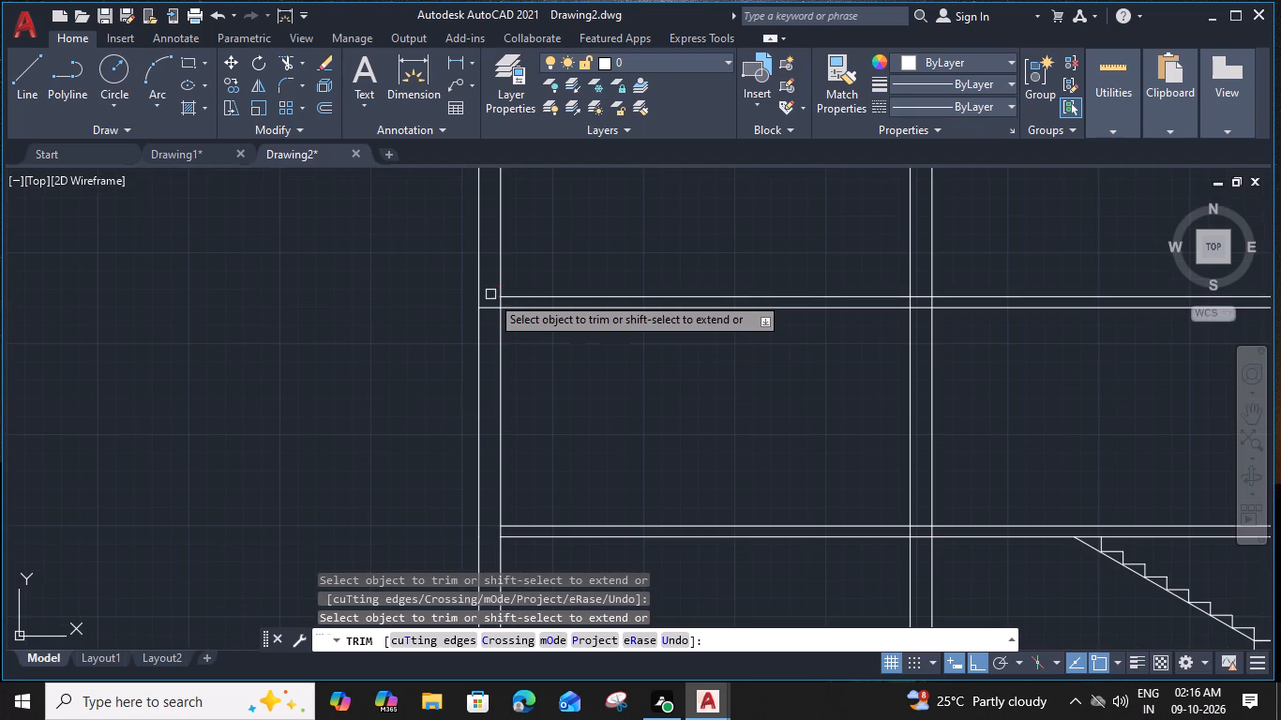
pyautogui.click(491, 306)
# Trim both ground-floor slab lines where they cross the left outer wall, just above the ground line.
pyautogui.scroll(-1, 492, 310)
pyautogui.moveTo(548, 367); pyautogui.dragTo(491, 306, button='middle')
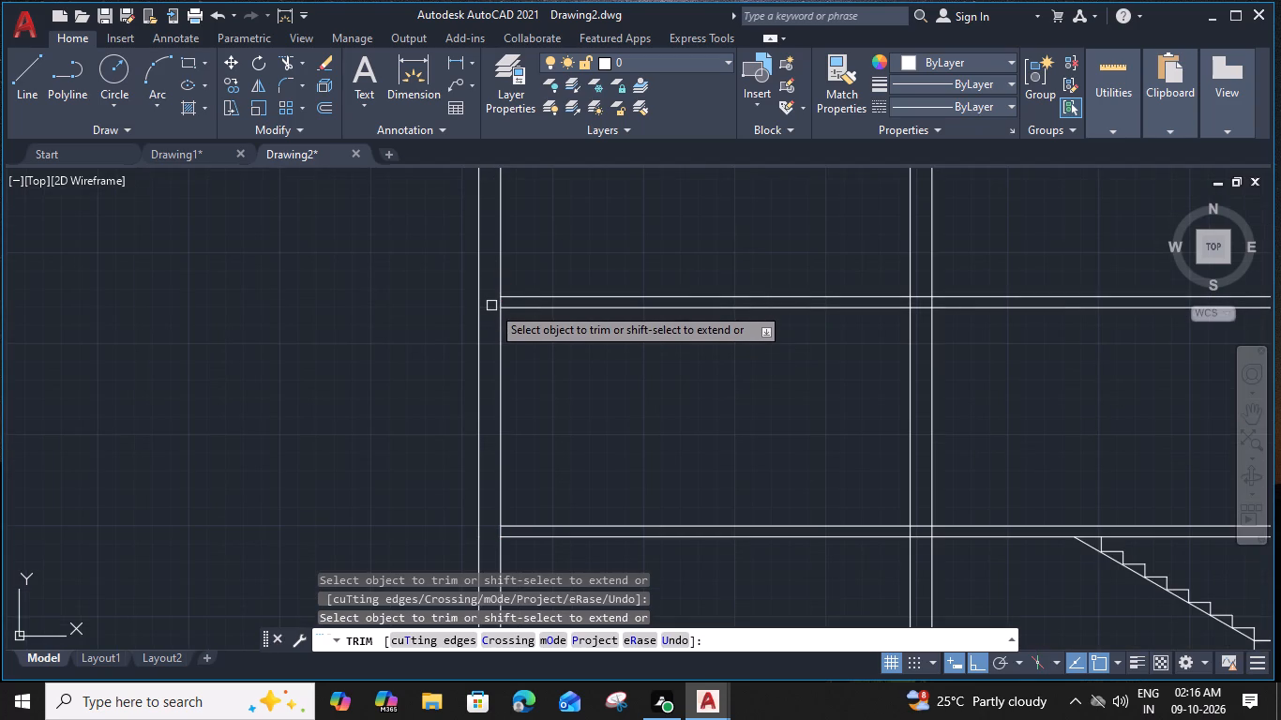
pyautogui.moveTo(491, 306); pyautogui.dragTo(551, 258, button='middle')
pyautogui.scroll(1, 487, 532)
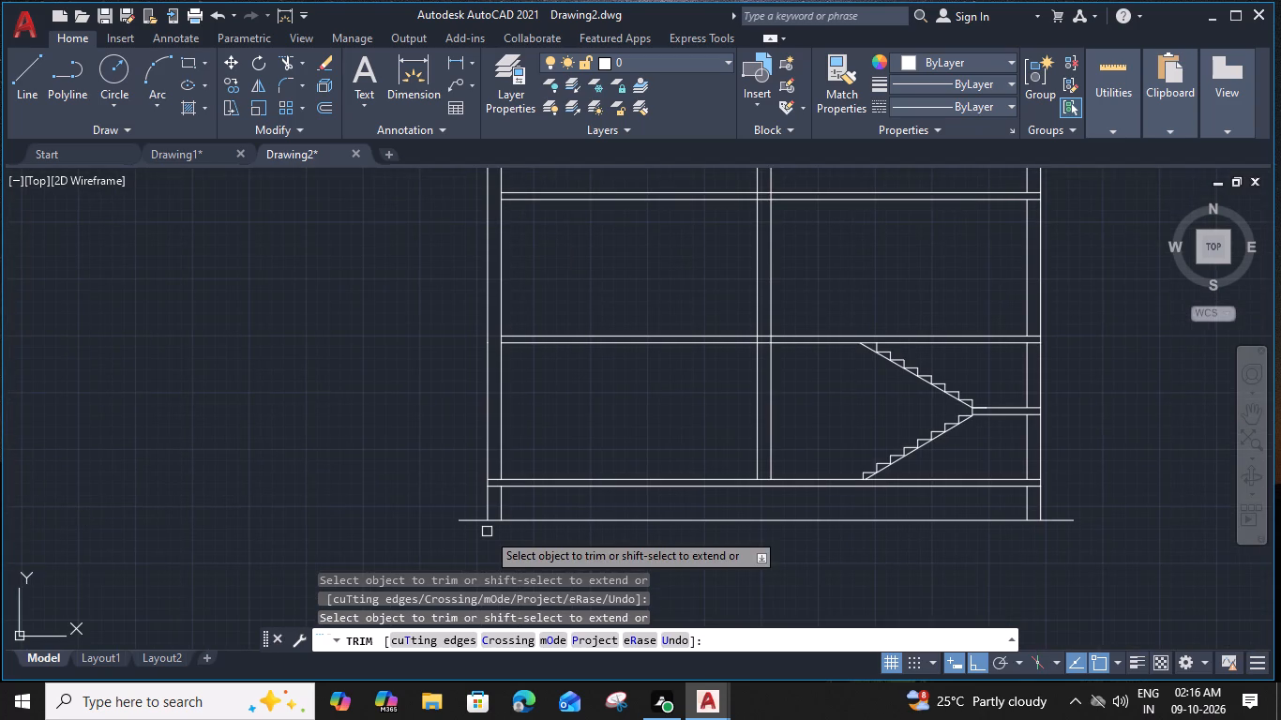
pyautogui.keyDown('shift'); pyautogui.click(502, 460); pyautogui.keyUp('shift')
pyautogui.click(502, 448)
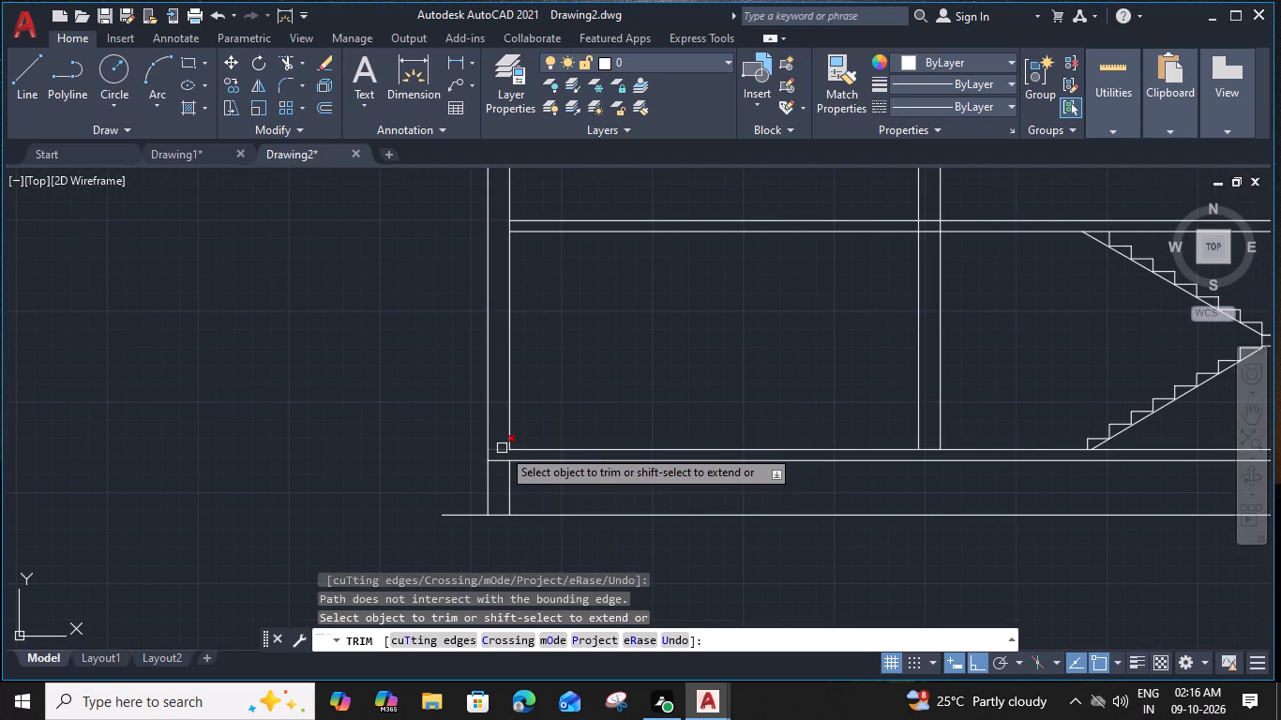
pyautogui.click(498, 464)
pyautogui.keyDown('shift'); pyautogui.click(507, 473); pyautogui.keyUp('shift')
pyautogui.press('Escape')
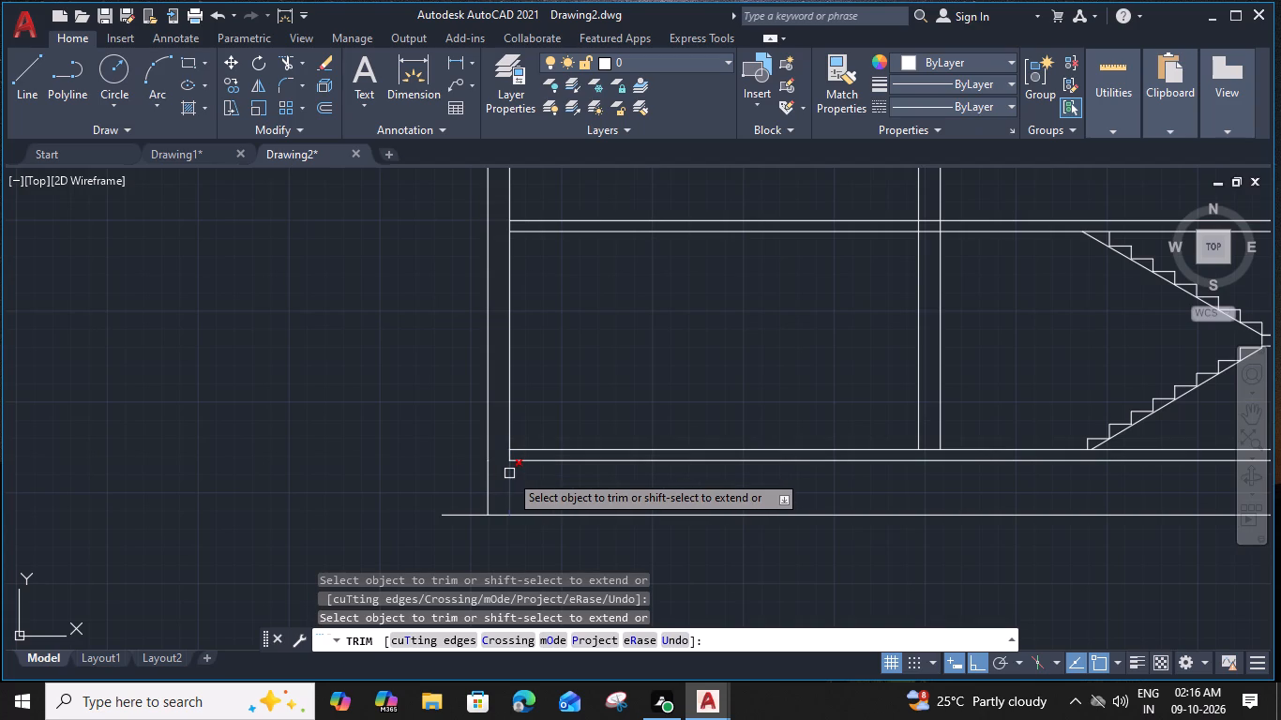
# Draw a 1' horizontal line across the left outer wall at the top of the ground-floor slab.
pyautogui.scroll(2, 505, 452)
pyautogui.write('L')
pyautogui.press('space')
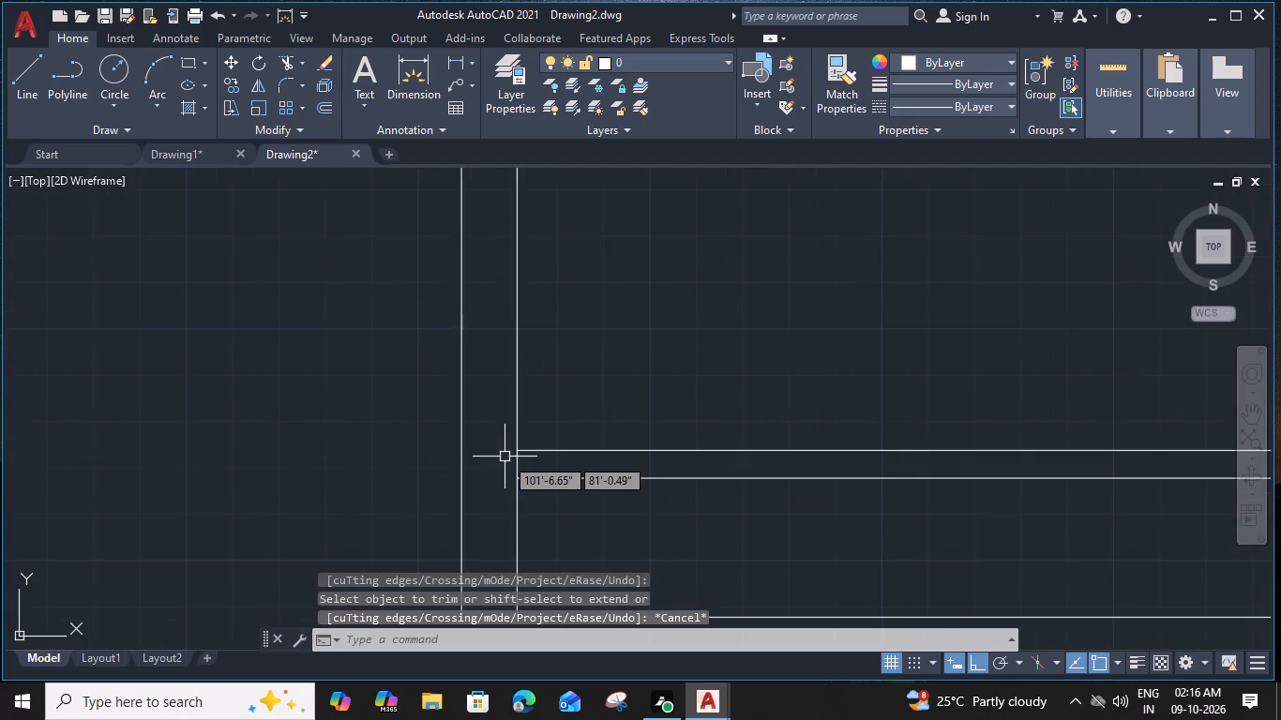
pyautogui.click(515, 456)
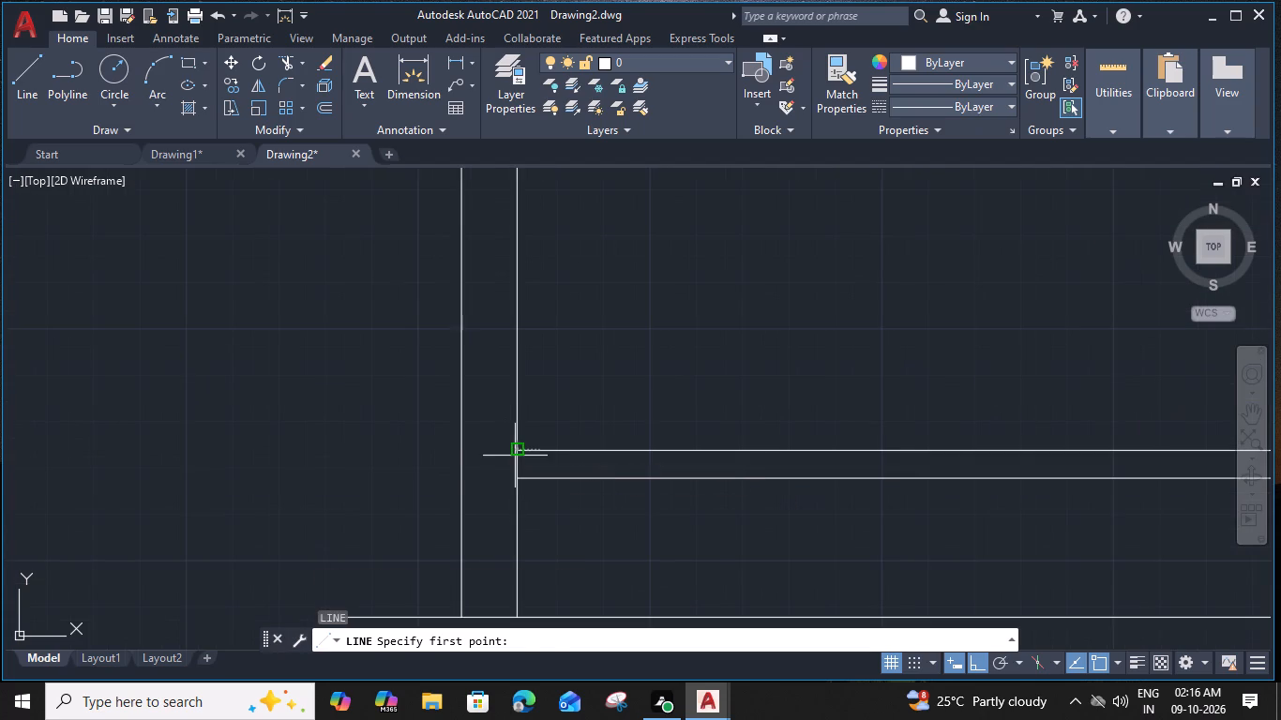
pyautogui.click(461, 453)
pyautogui.press('Escape')
# Draw 1' lines across the left outer wall at the underside and top of the first-level slab.
pyautogui.moveTo(477, 362); pyautogui.dragTo(461, 453, button='middle')
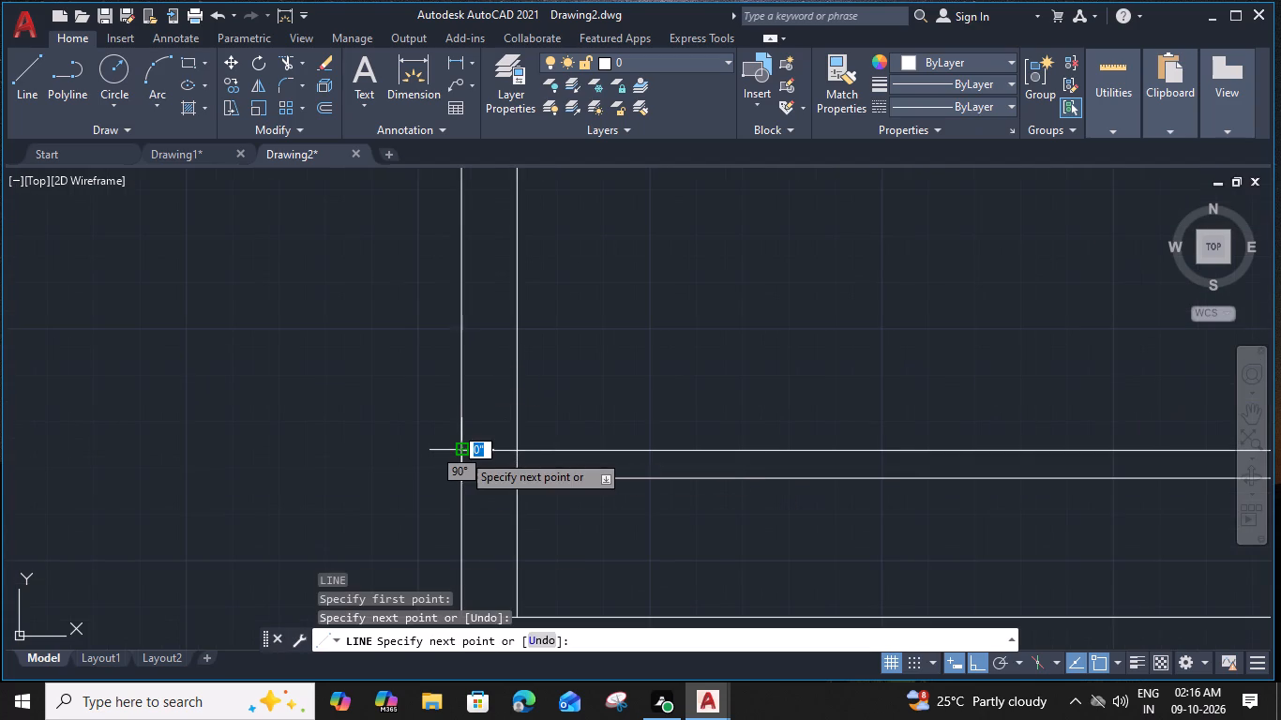
pyautogui.moveTo(461, 453); pyautogui.dragTo(475, 719, button='middle')
pyautogui.press('l')
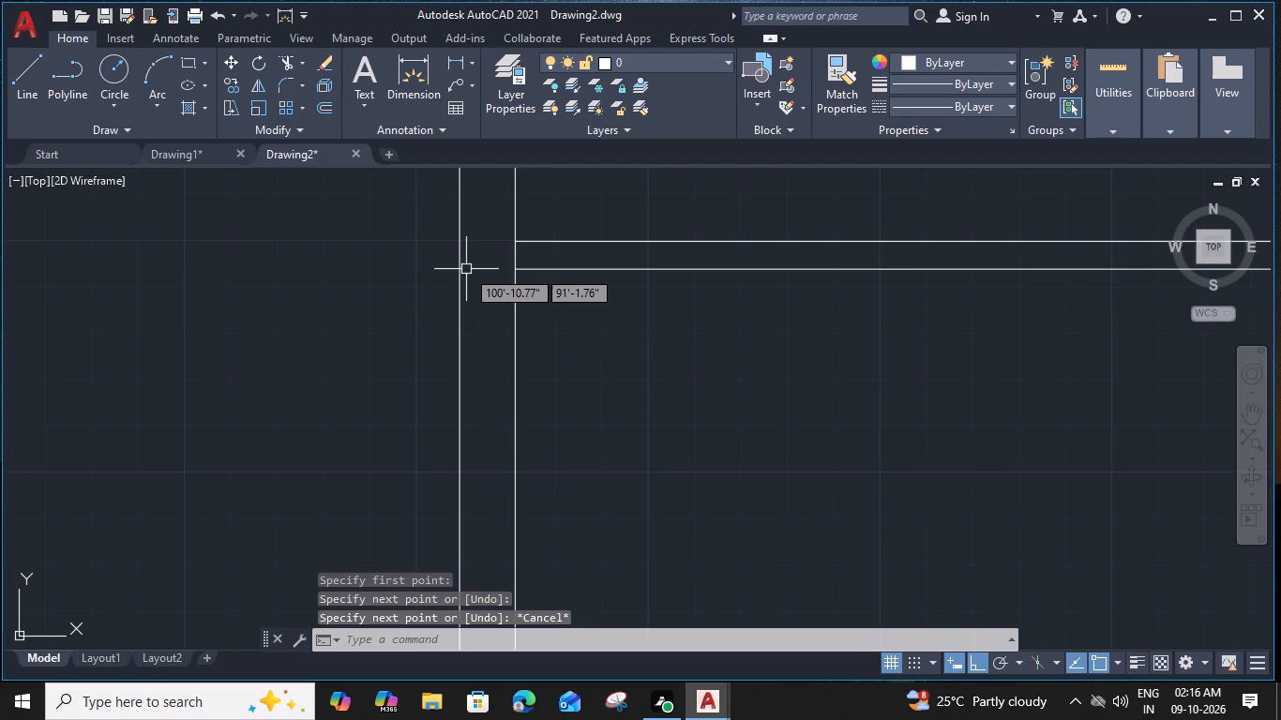
pyautogui.press('space')
pyautogui.click(516, 269)
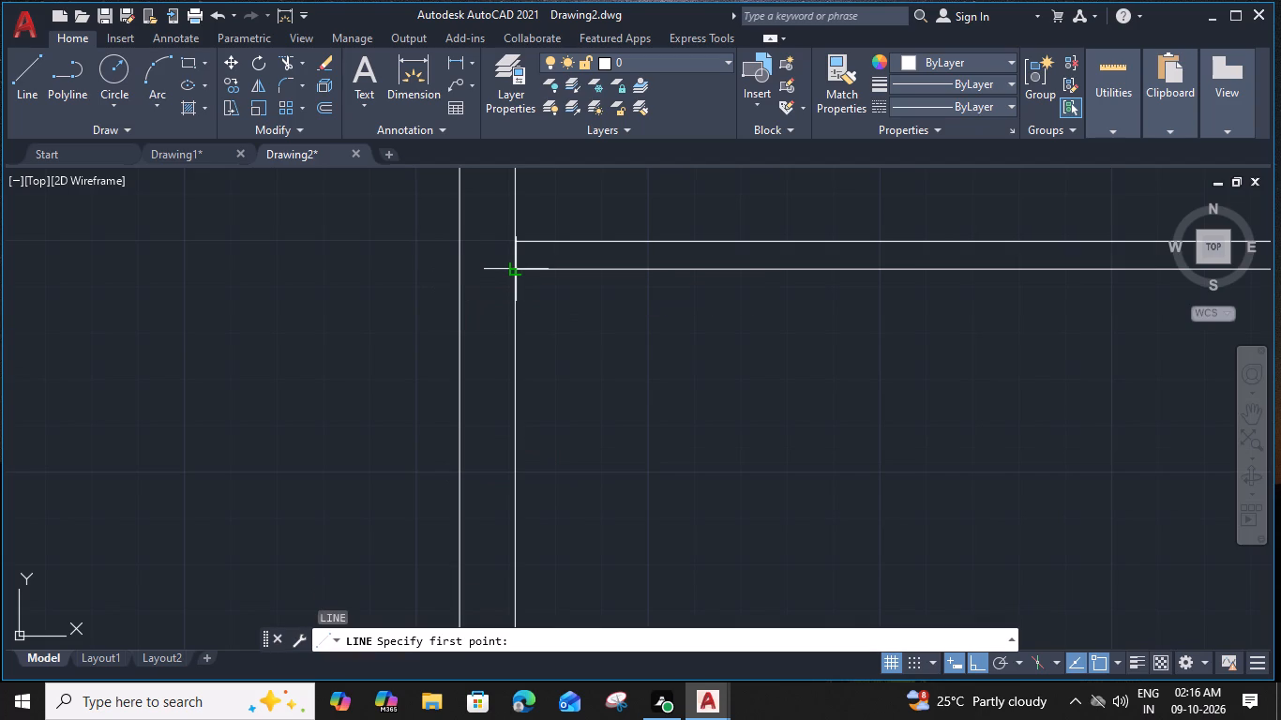
pyautogui.click(461, 269)
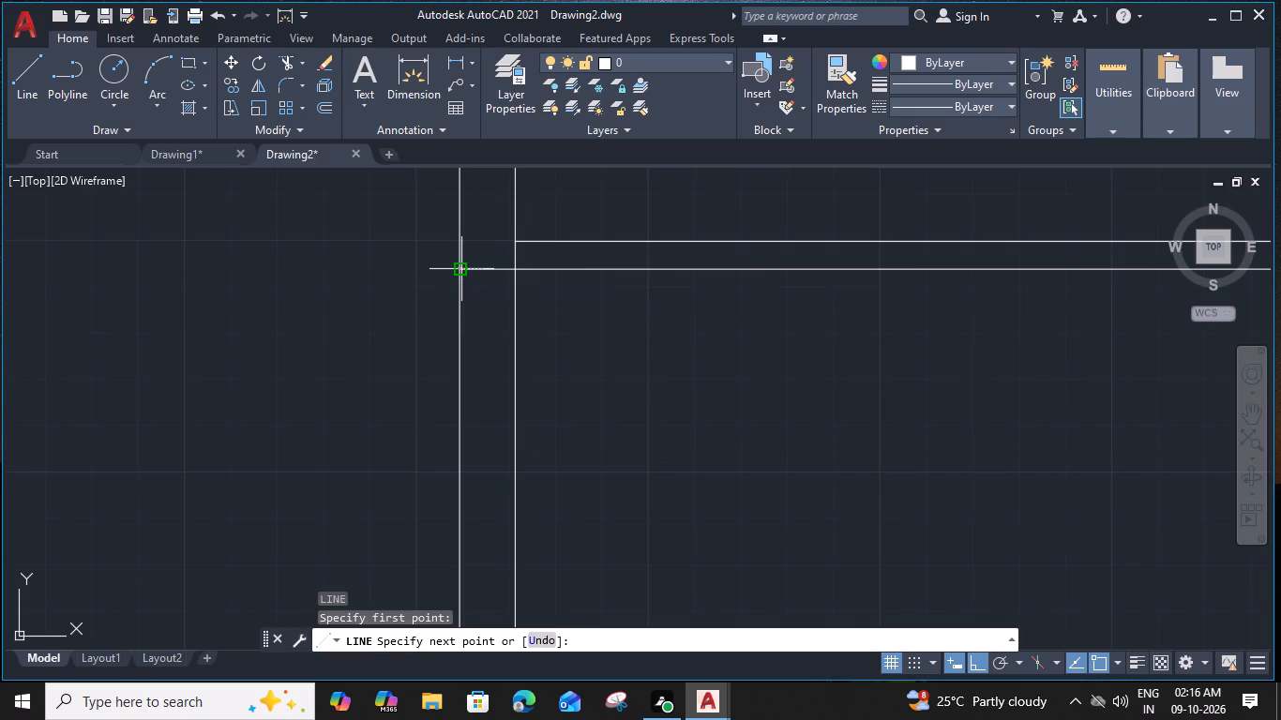
pyautogui.press('Escape')
pyautogui.moveTo(487, 232); pyautogui.dragTo(478, 310, button='middle')
pyautogui.press('space')
pyautogui.press('space')
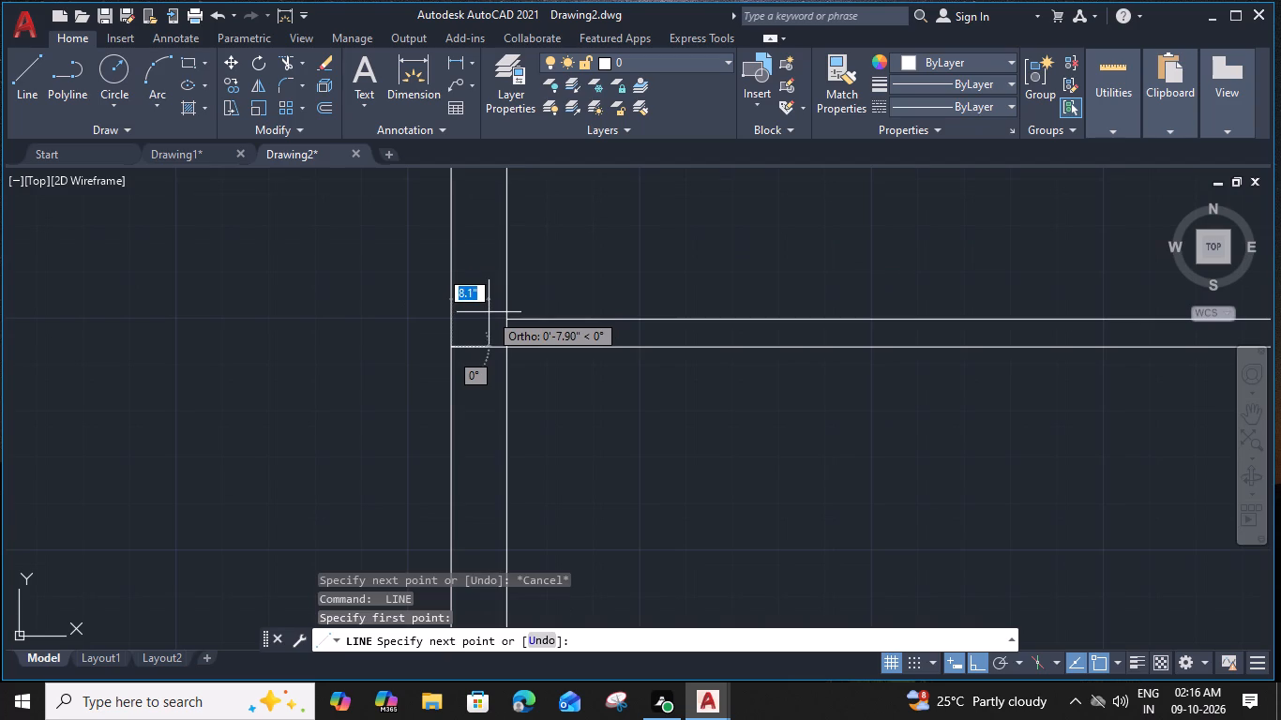
pyautogui.press('Escape')
pyautogui.press('space')
pyautogui.click(502, 318)
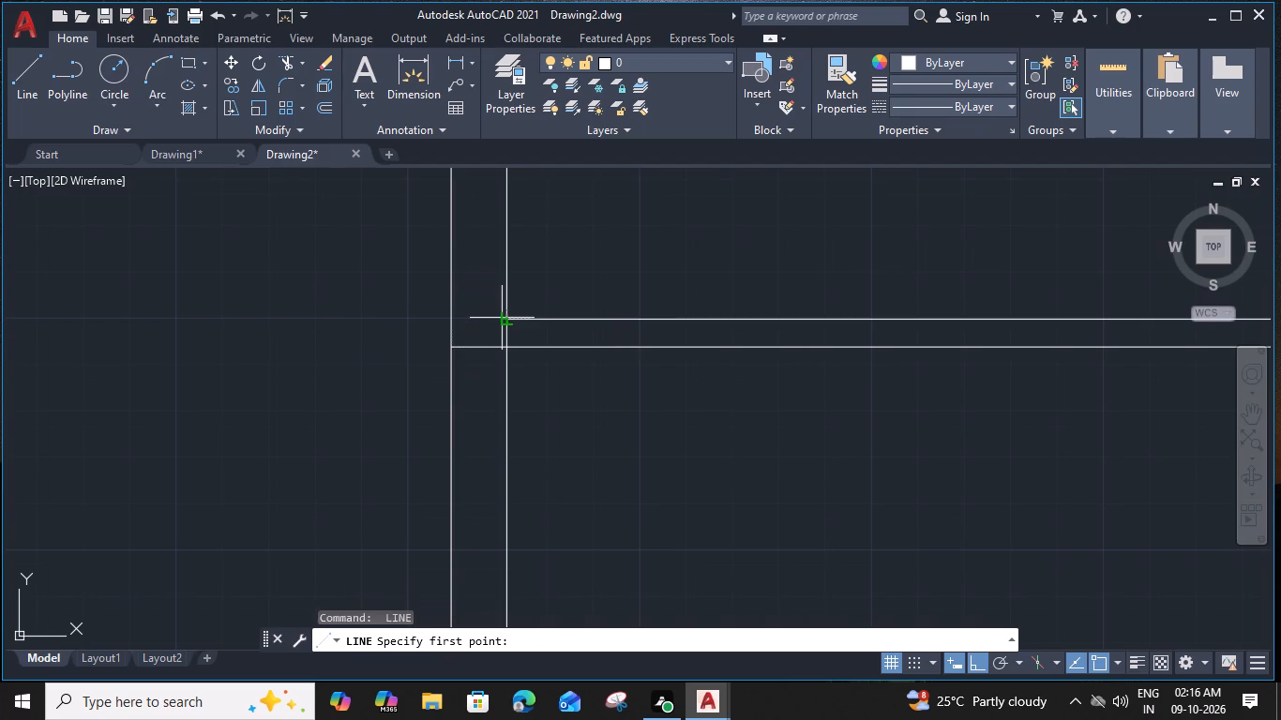
pyautogui.click(450, 319)
pyautogui.press('Escape')
# Draw 1' lines across the left outer wall at the underside and top of the second-level slab.
pyautogui.moveTo(493, 262); pyautogui.dragTo(480, 317, button='middle')
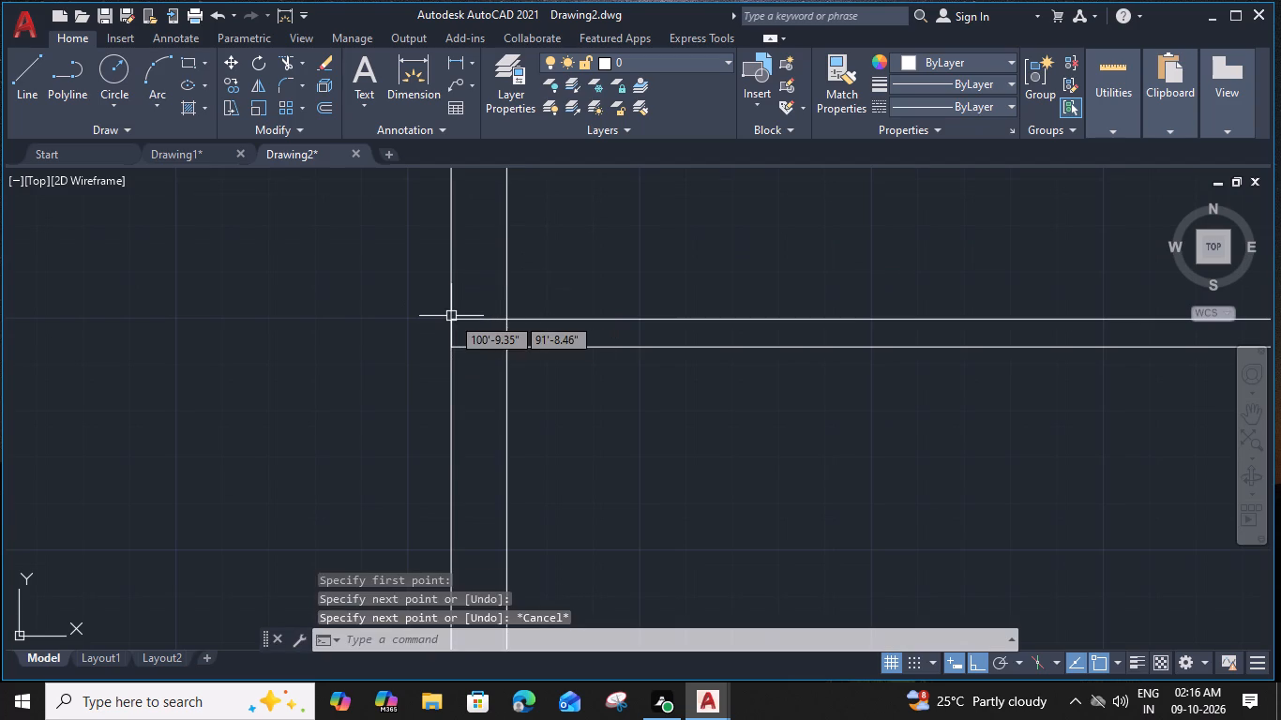
pyautogui.moveTo(480, 317); pyautogui.dragTo(466, 594, button='middle')
pyautogui.moveTo(444, 285); pyautogui.dragTo(453, 595, button='middle')
pyautogui.press('space')
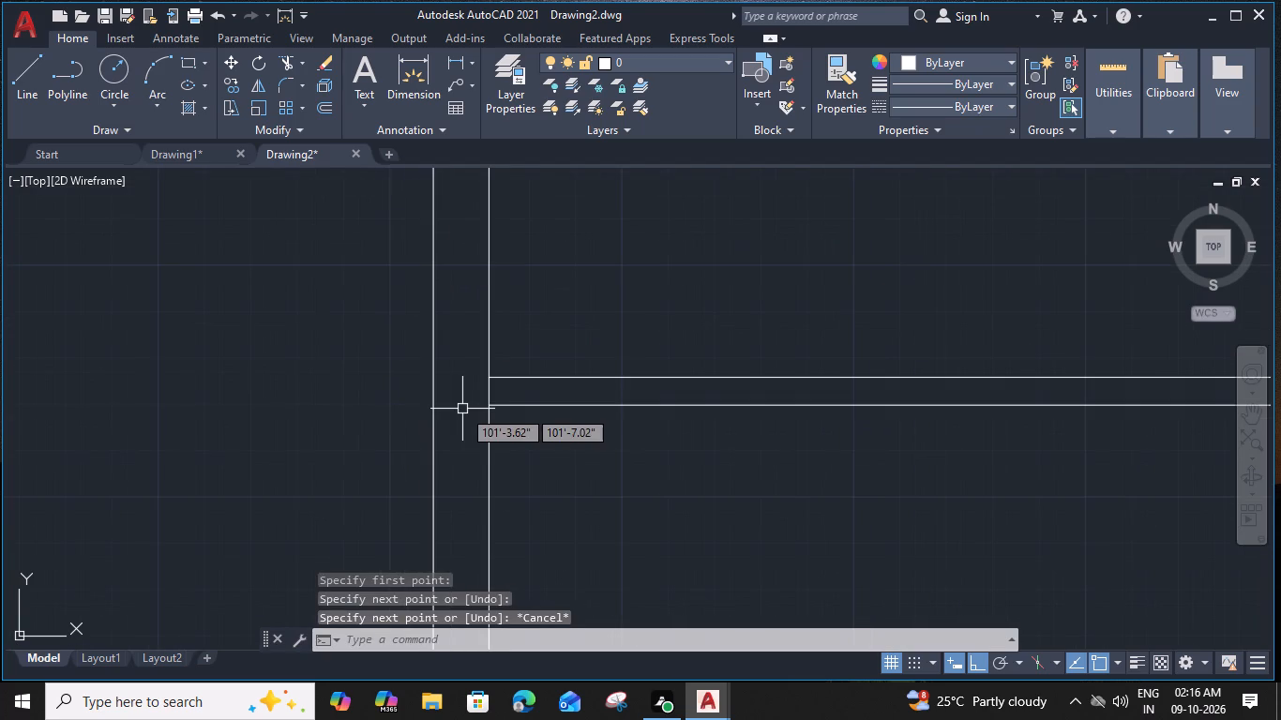
pyautogui.click(489, 405)
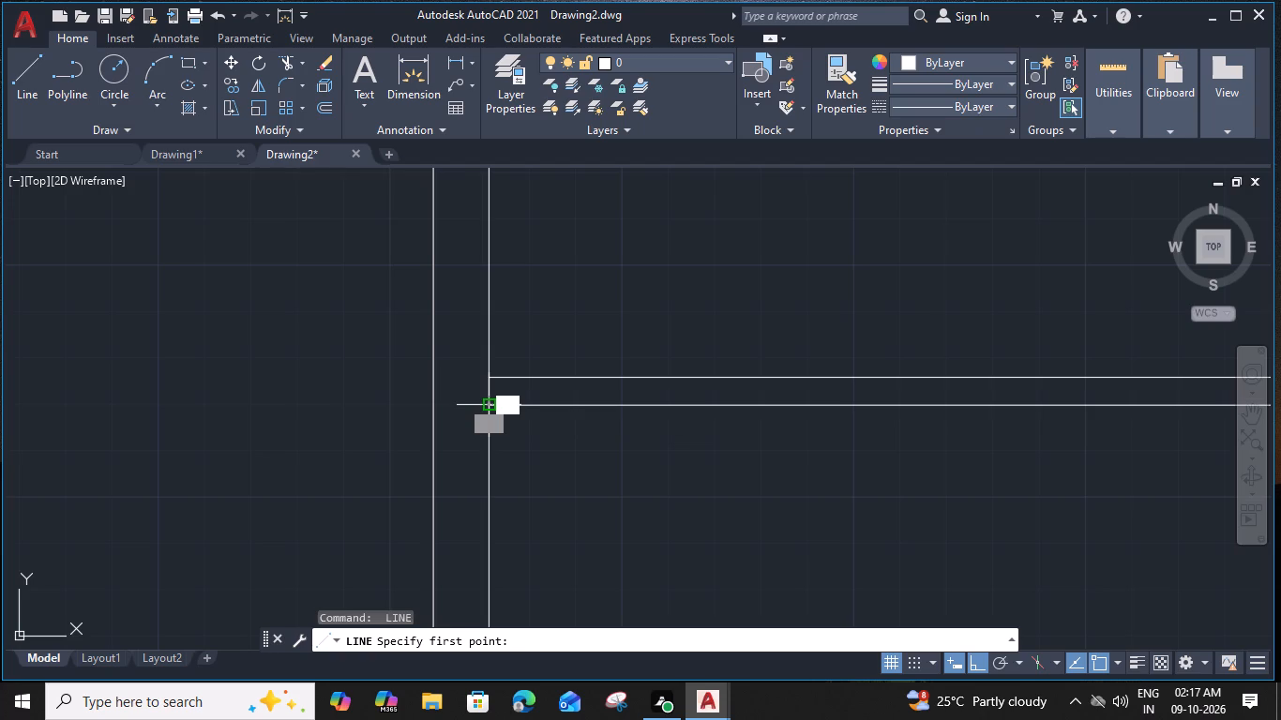
pyautogui.click(436, 405)
pyautogui.press('Escape')
pyautogui.press('space')
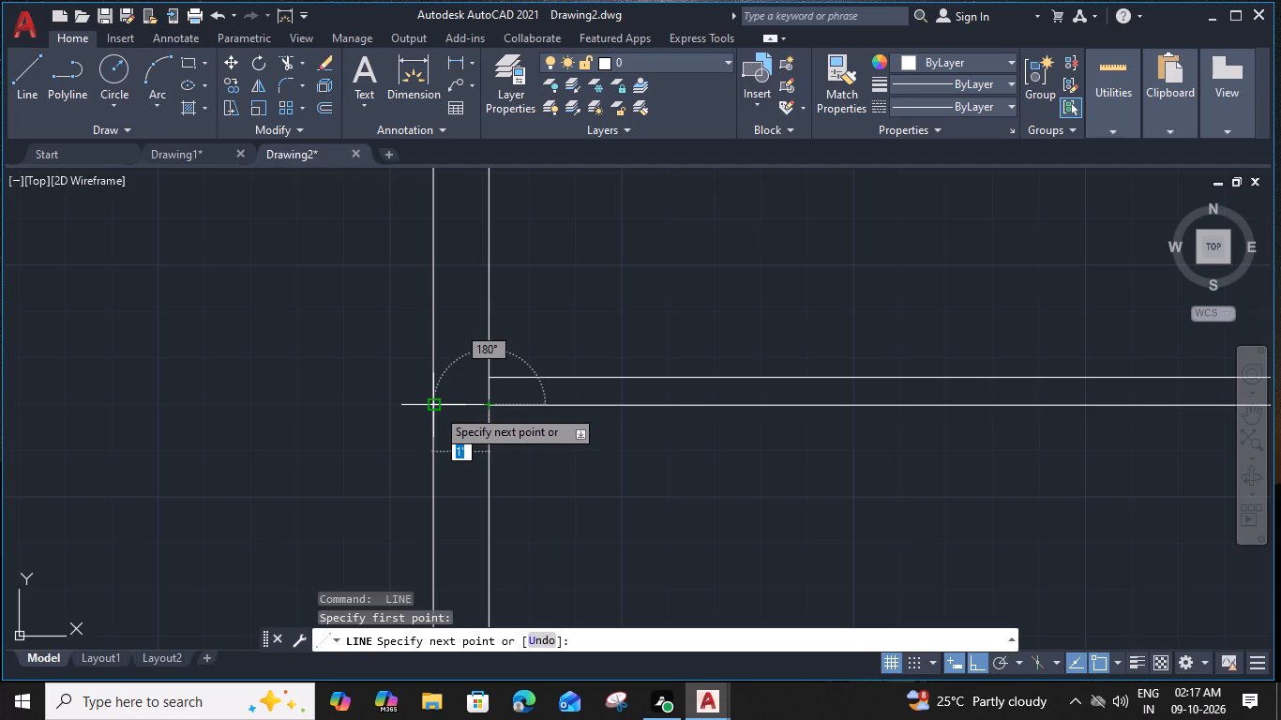
pyautogui.click(488, 380)
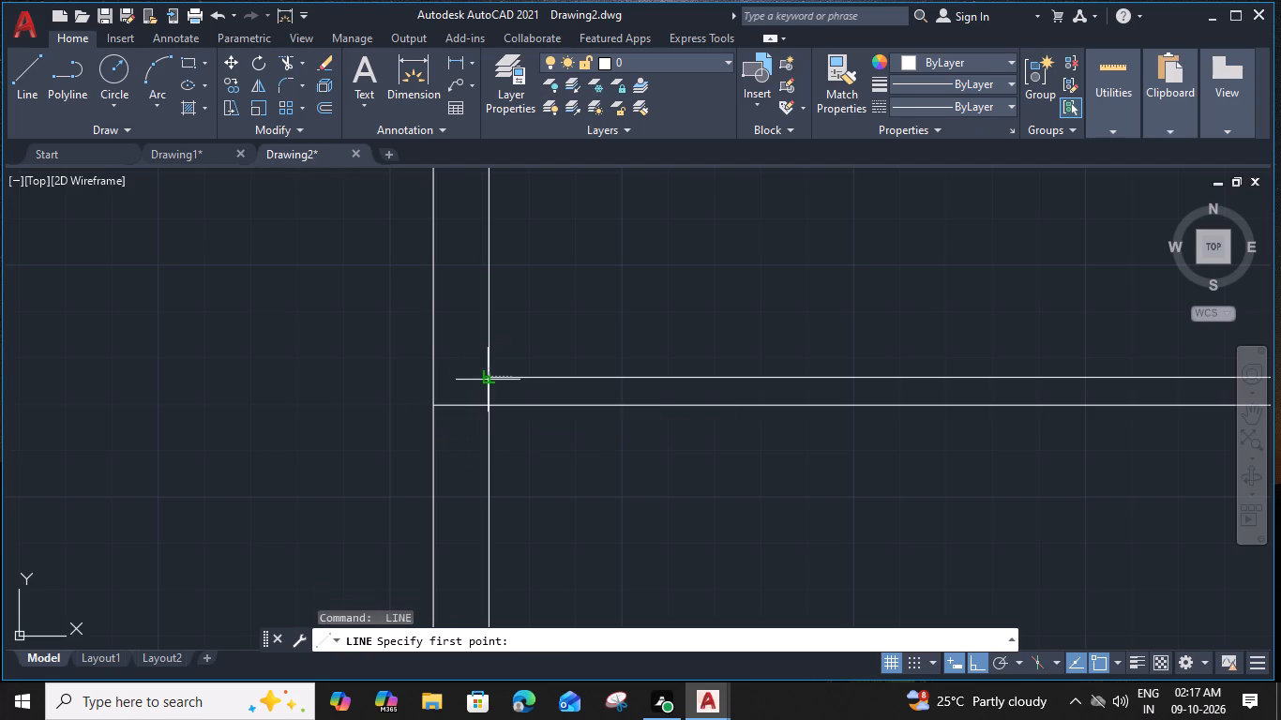
pyautogui.click(432, 375)
pyautogui.press('Escape')
# Offset the left wall's line at the second-level slab underside 3' down, and offset that copy 4' down for the window opening.
pyautogui.scroll(-3, 432, 380)
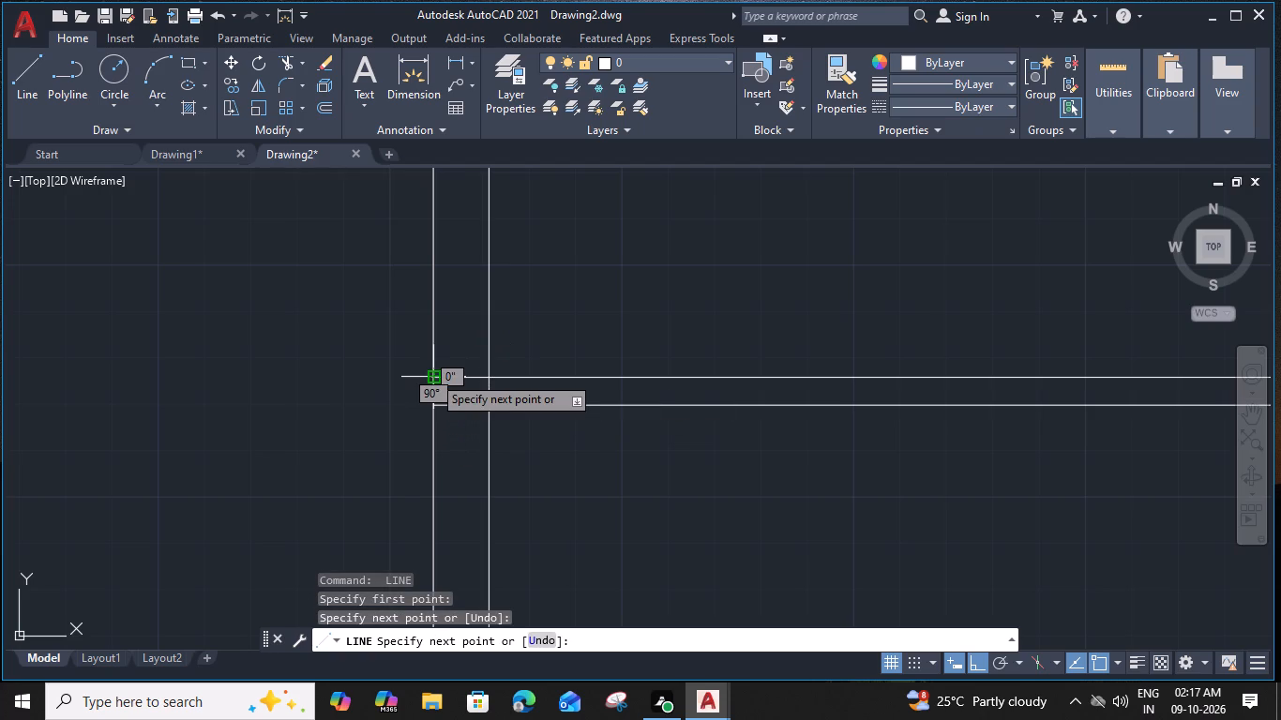
pyautogui.moveTo(460, 457); pyautogui.dragTo(470, 386, button='middle')
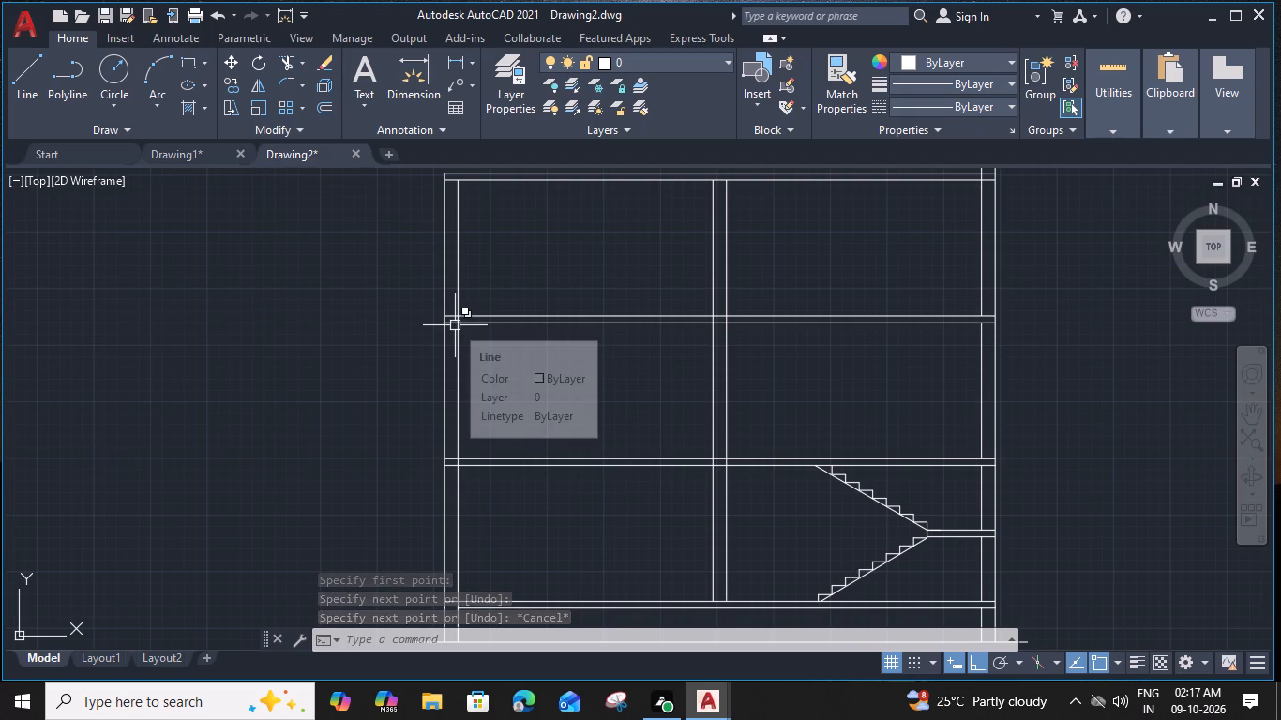
pyautogui.scroll(1, 452, 328)
pyautogui.click(448, 322)
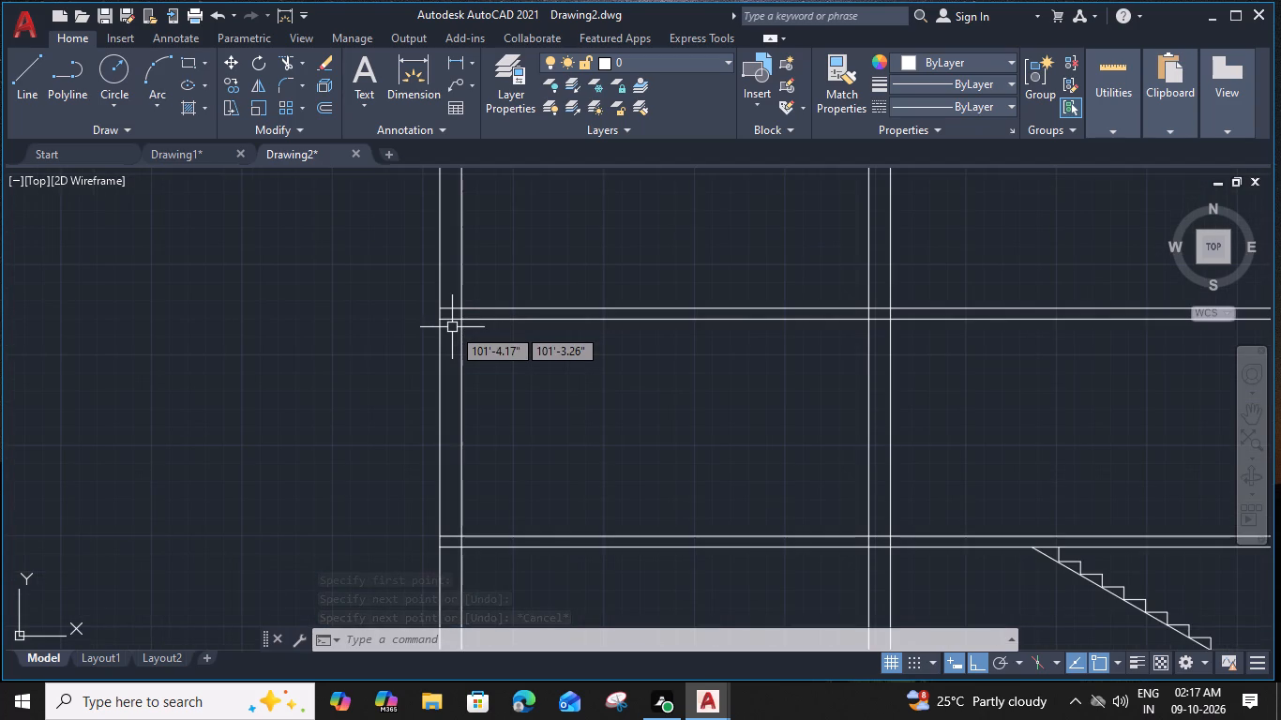
pyautogui.write("O 3'")
pyautogui.press('space')
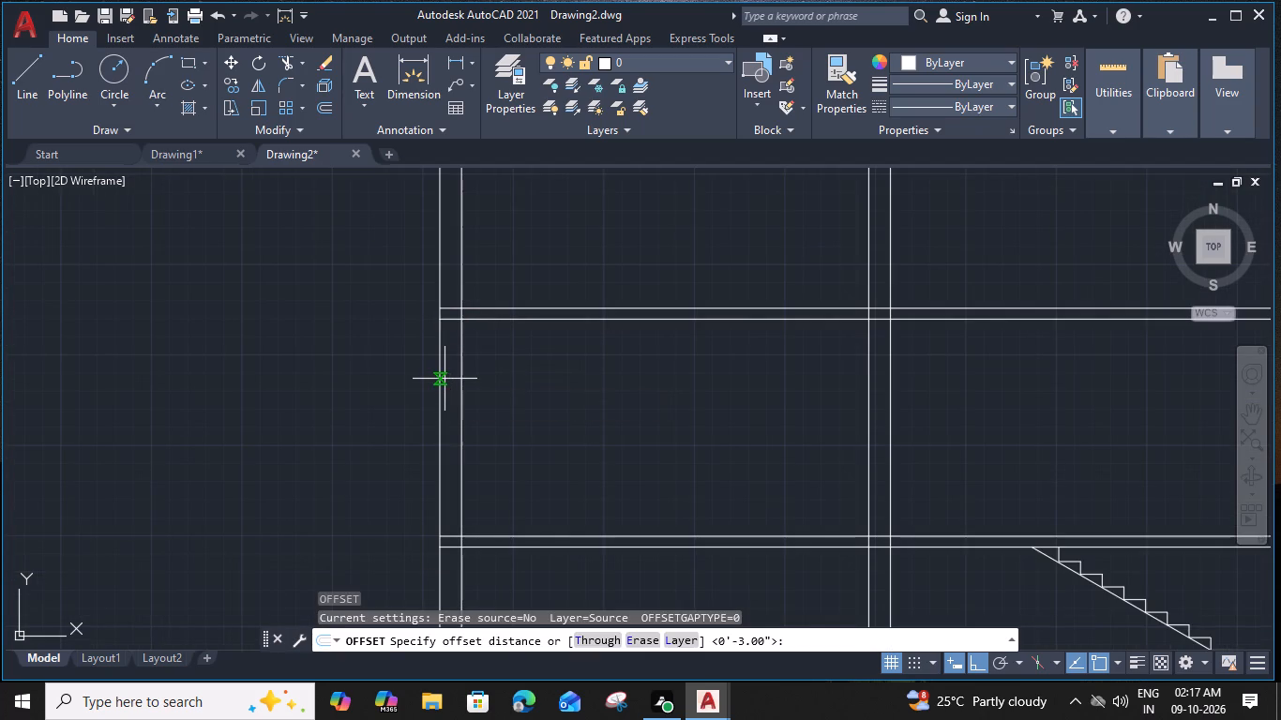
pyautogui.click(447, 391)
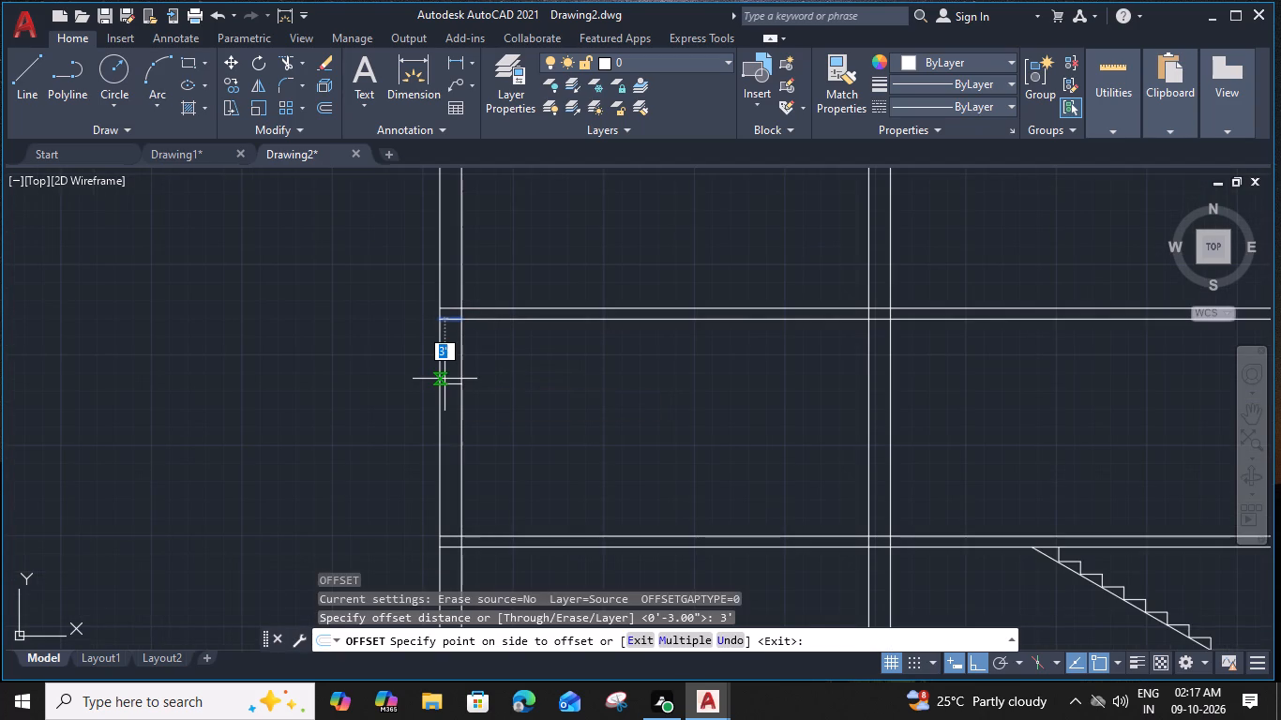
pyautogui.moveTo(444, 447); pyautogui.dragTo(453, 319, button='middle')
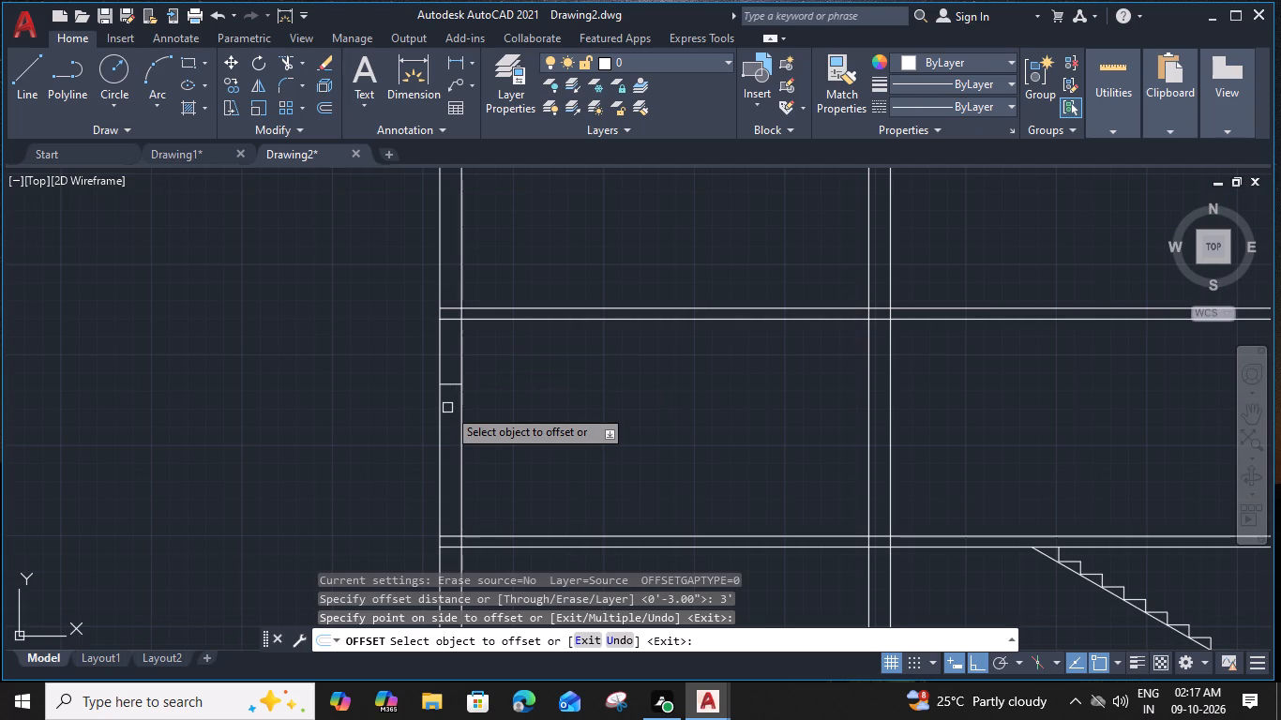
pyautogui.click(461, 256)
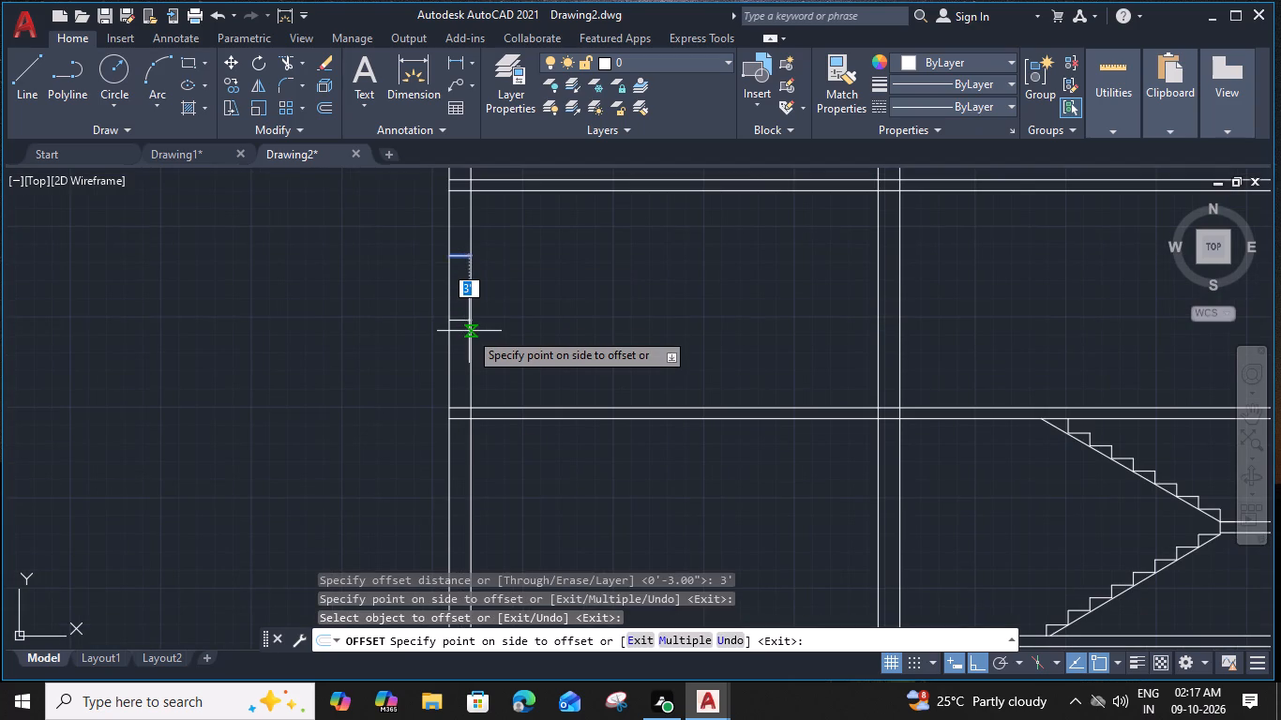
pyautogui.write("4'")
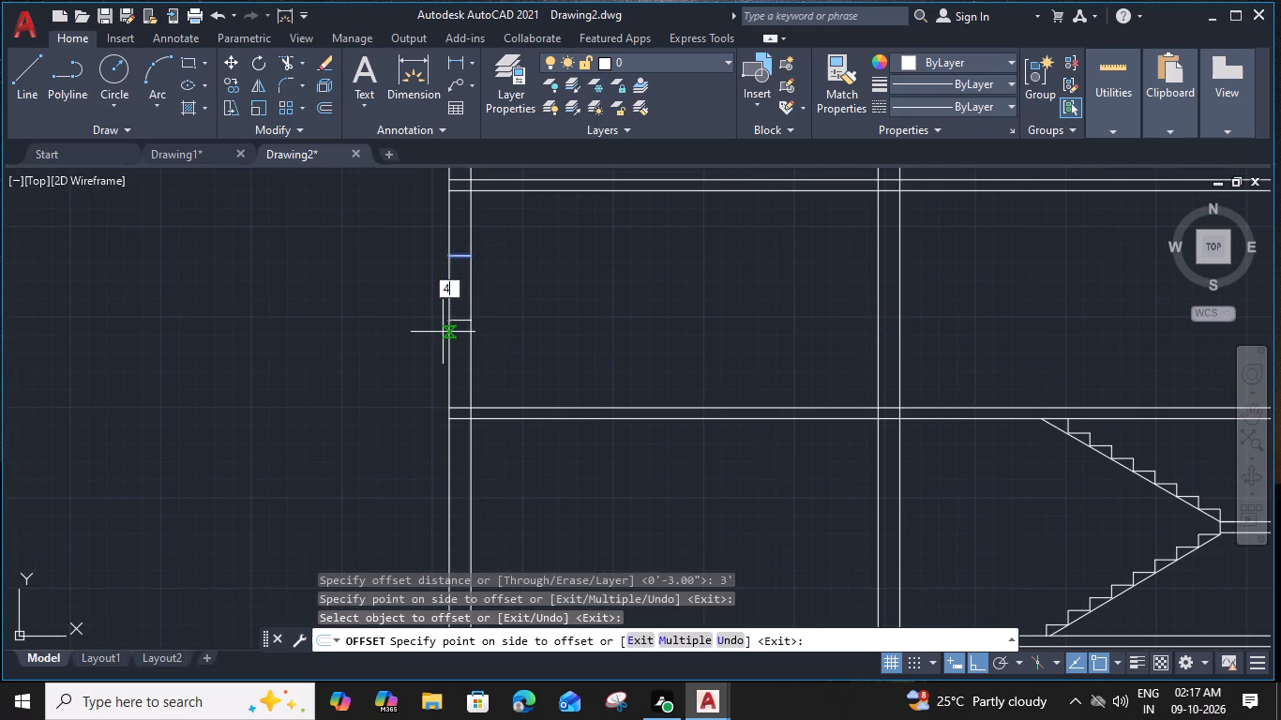
pyautogui.press('space')
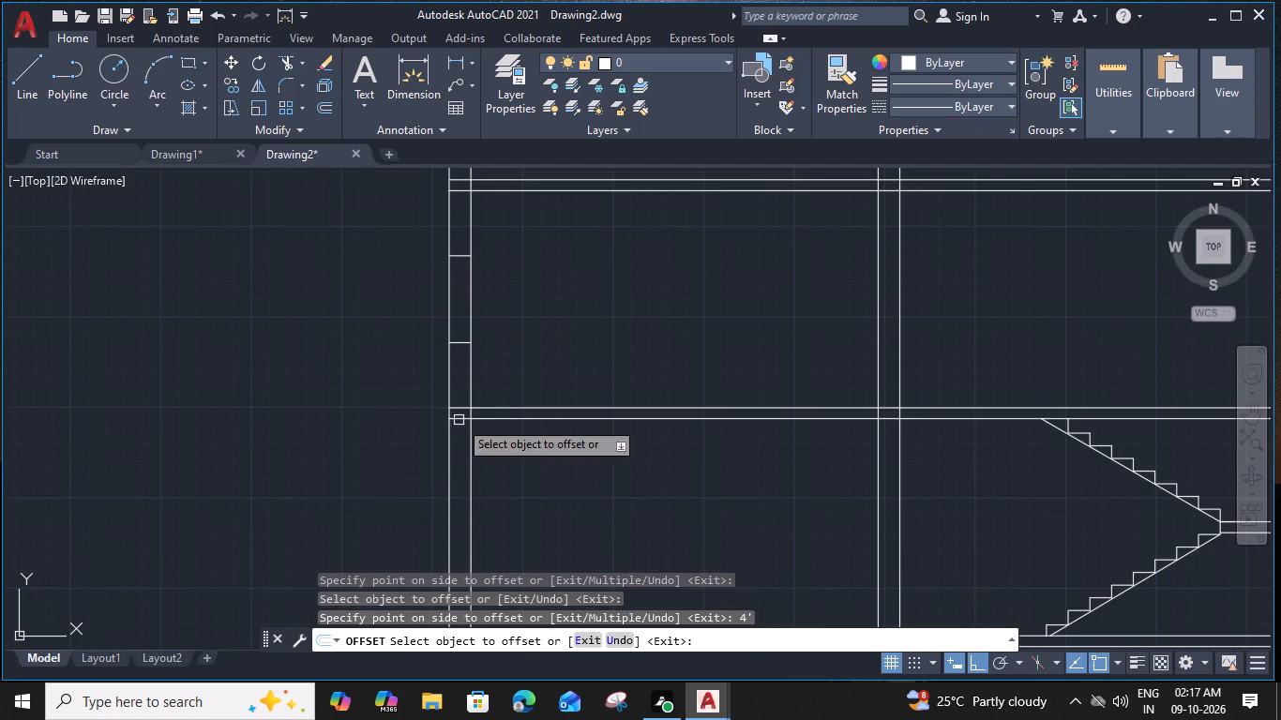
# Offset the left wall's line at the first-level slab underside 3' down, and offset that copy 5' down for the ground-storey opening.
pyautogui.click(459, 420)
pyautogui.click(439, 536)
pyautogui.moveTo(438, 486); pyautogui.dragTo(459, 243, button='middle')
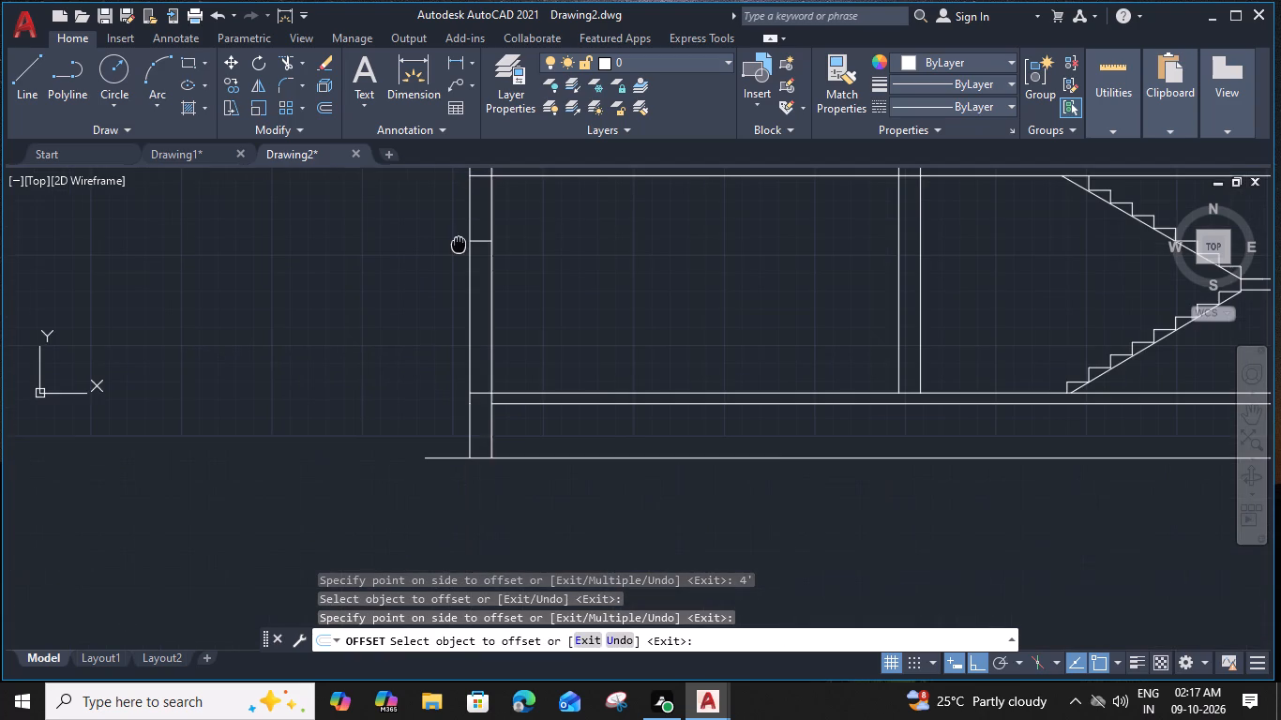
pyautogui.click(483, 240)
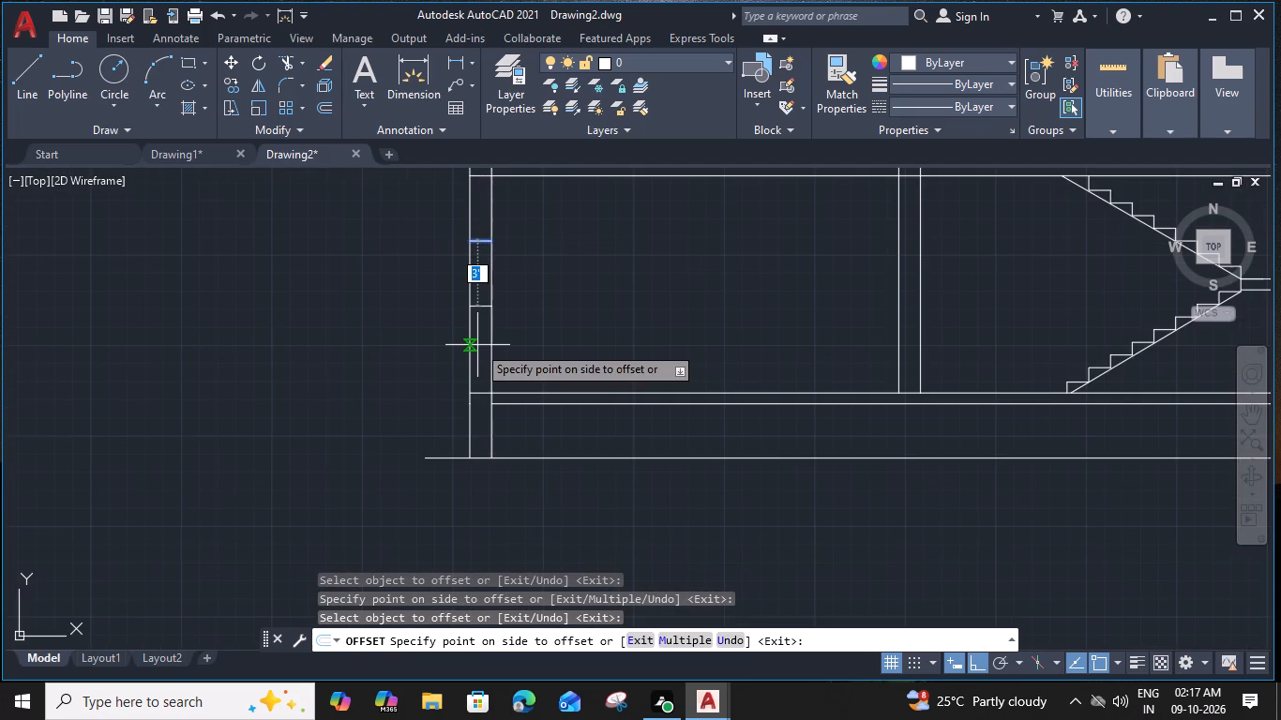
pyautogui.write("5'")
pyautogui.press('space')
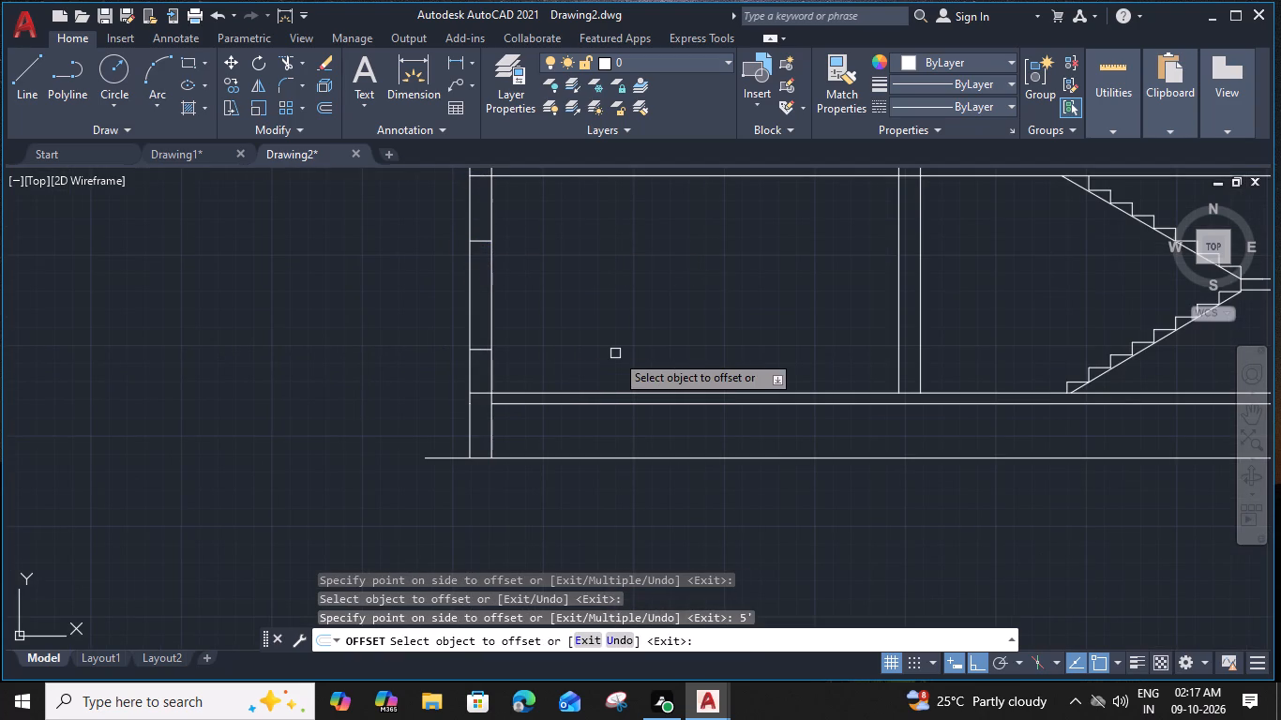
pyautogui.moveTo(708, 320); pyautogui.dragTo(194, 398, button='middle')
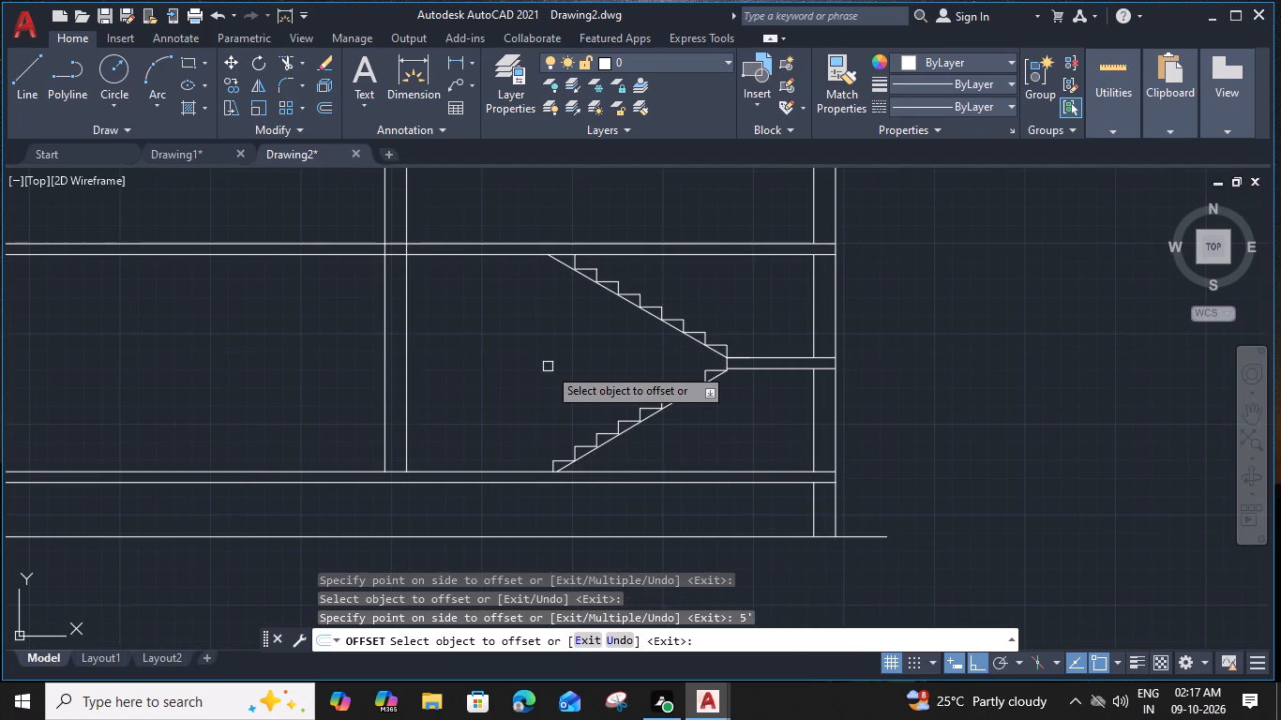
pyautogui.press('Escape')
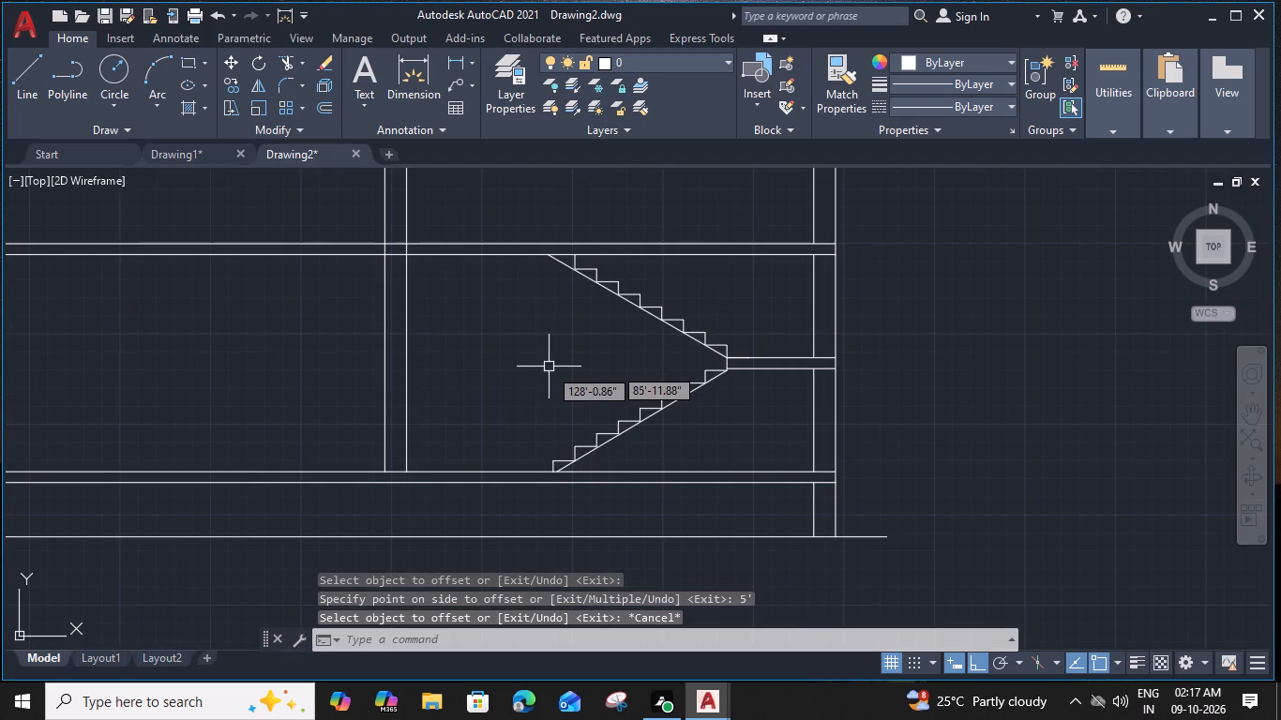
# Draw a vertical line from the upper stair flight's top end at the first-level slab up to the second-level slab's top.
pyautogui.scroll(-1, 533, 365)
pyautogui.moveTo(536, 367); pyautogui.dragTo(598, 433, button='middle')
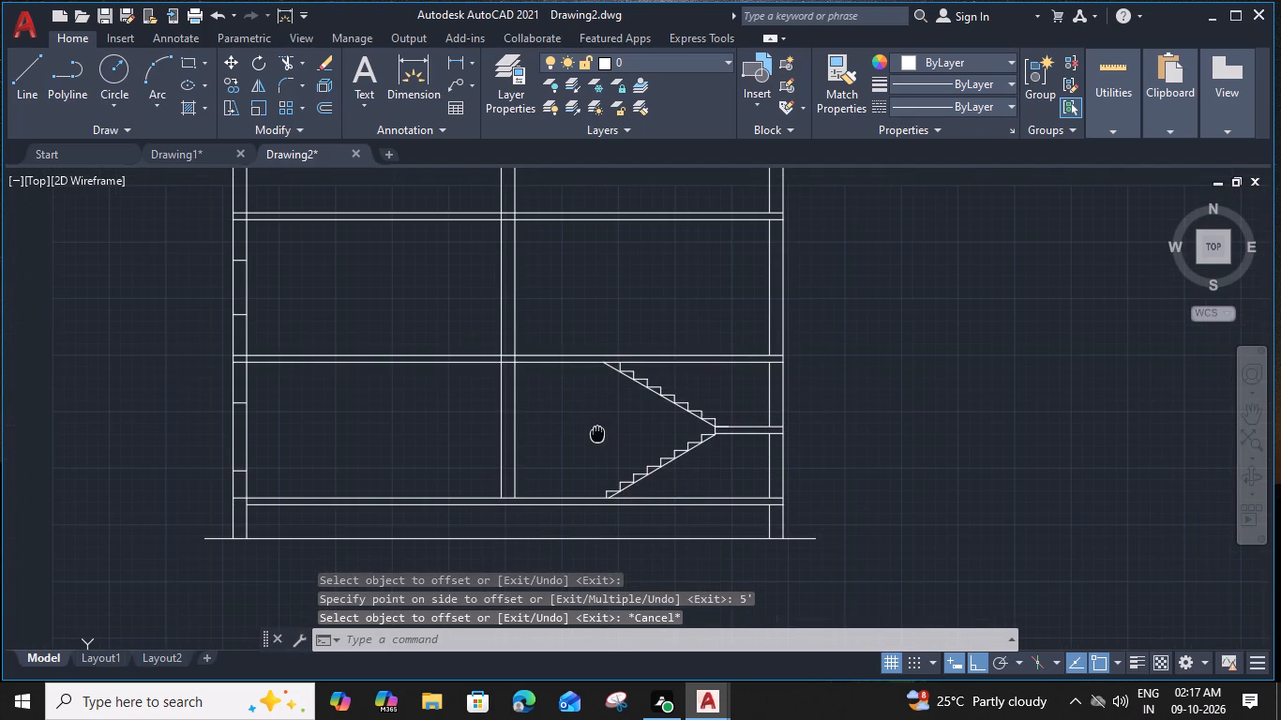
pyautogui.write('L')
pyautogui.press('space')
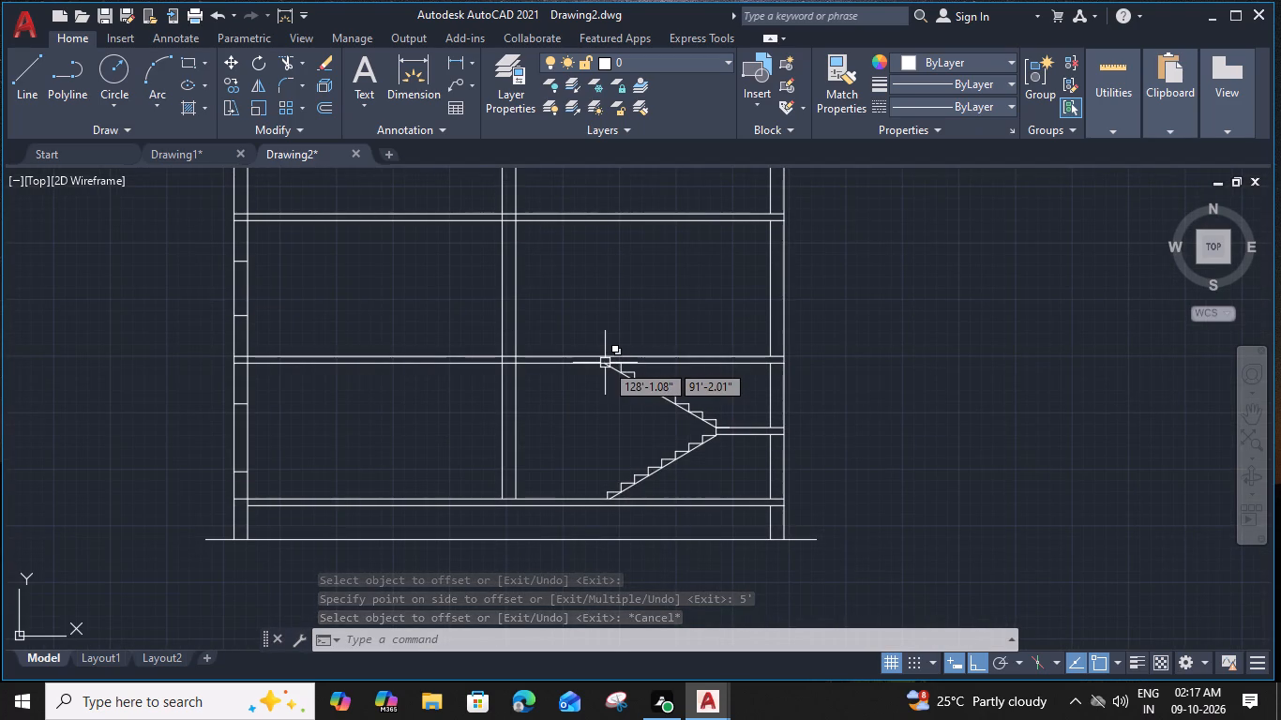
pyautogui.click(606, 357)
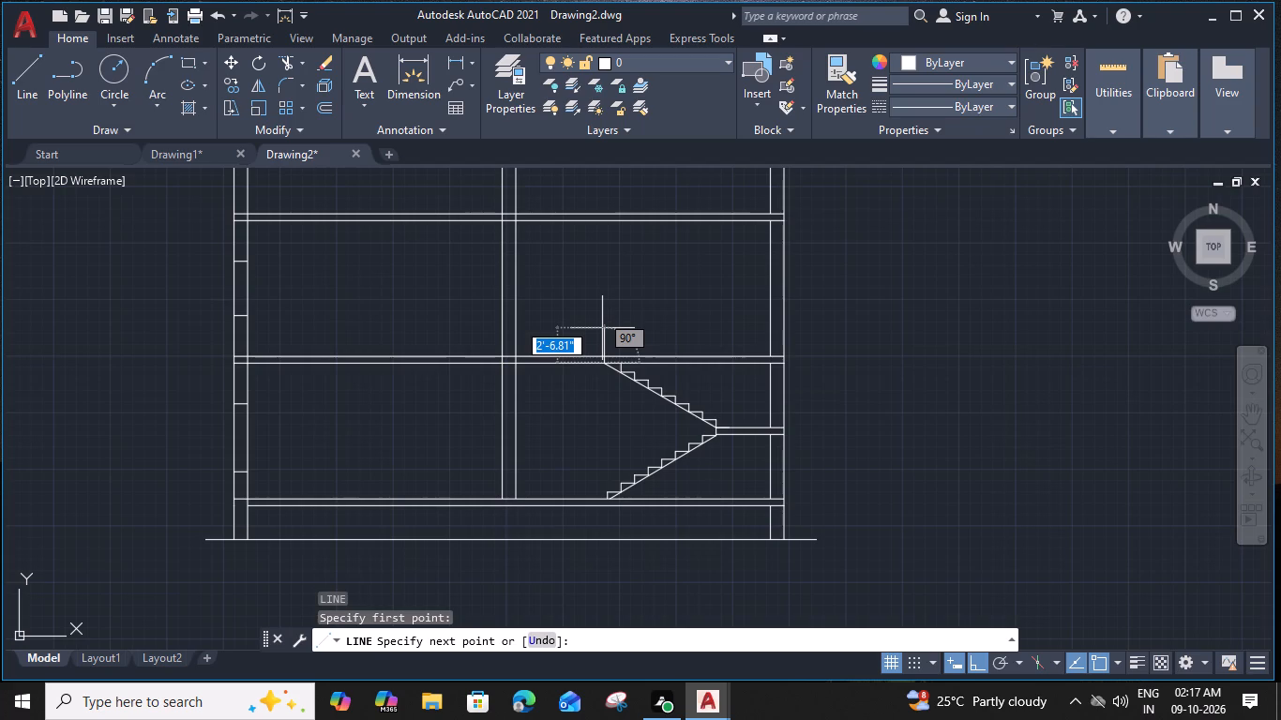
pyautogui.click(604, 213)
pyautogui.press('Escape')
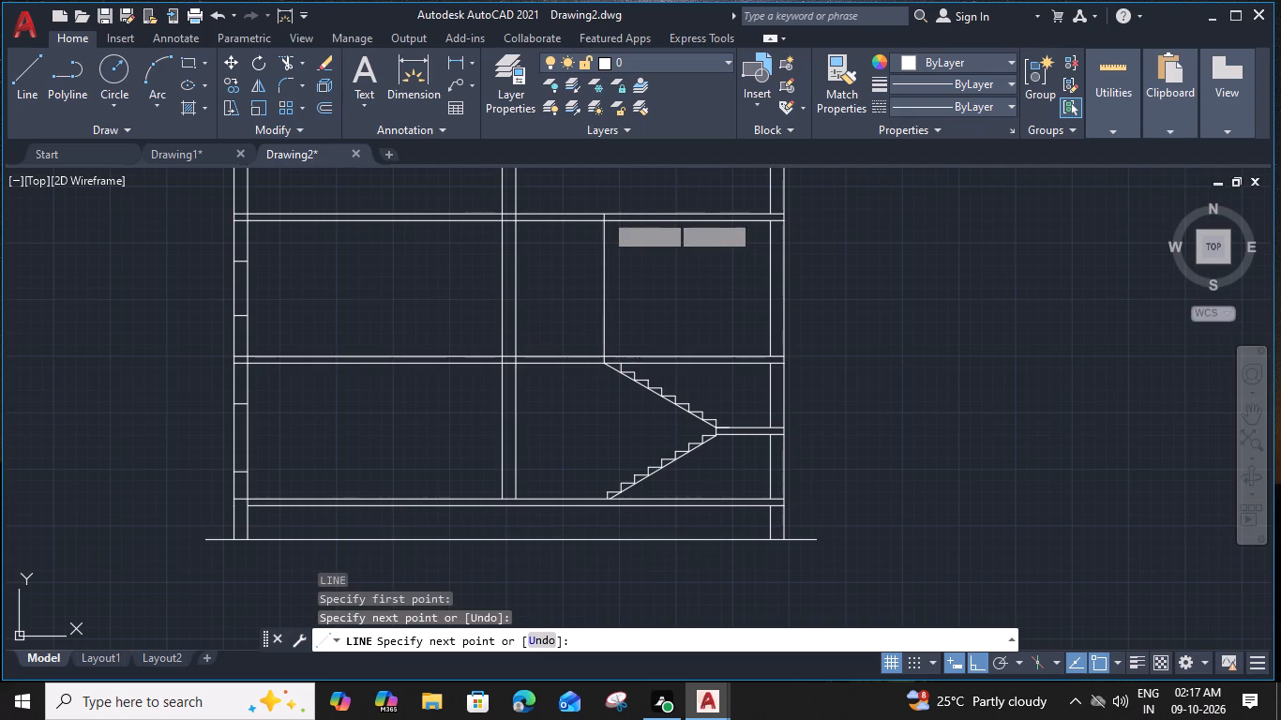
# Offset the new vertical line above the stair head 3" toward the stair side to form a thin wall.
pyautogui.click(604, 250)
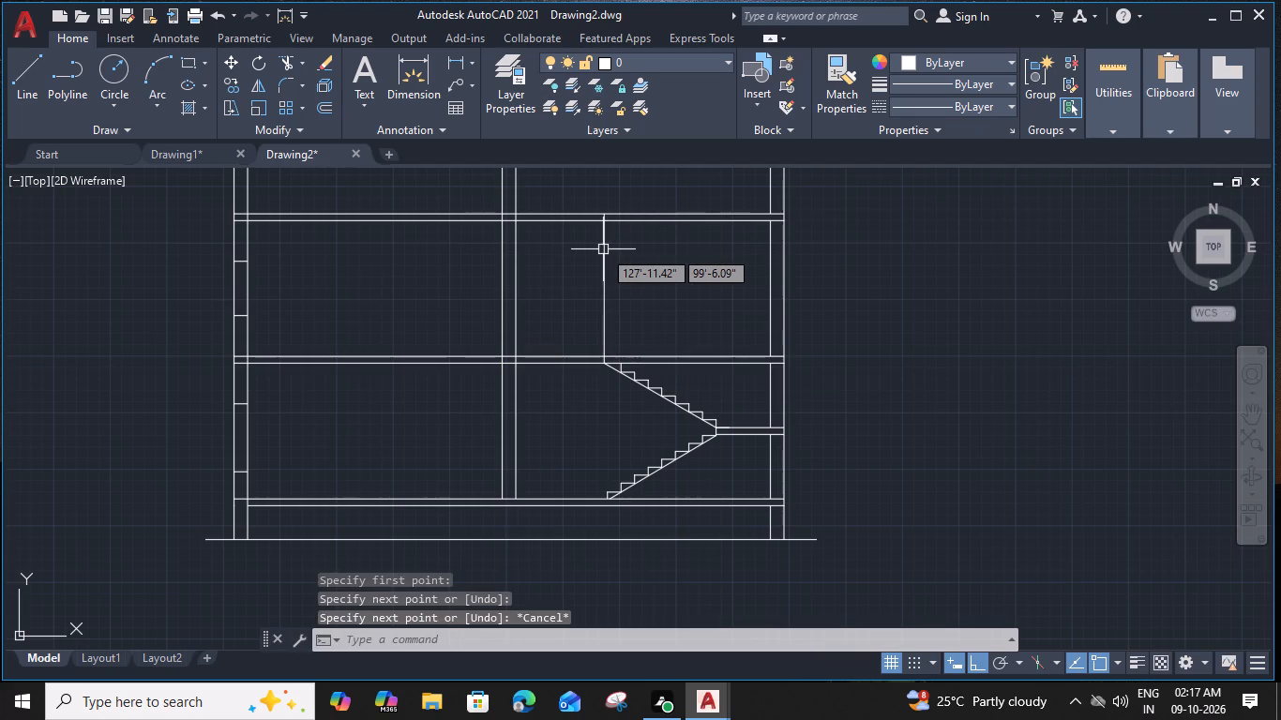
pyautogui.write('O')
pyautogui.press('space')
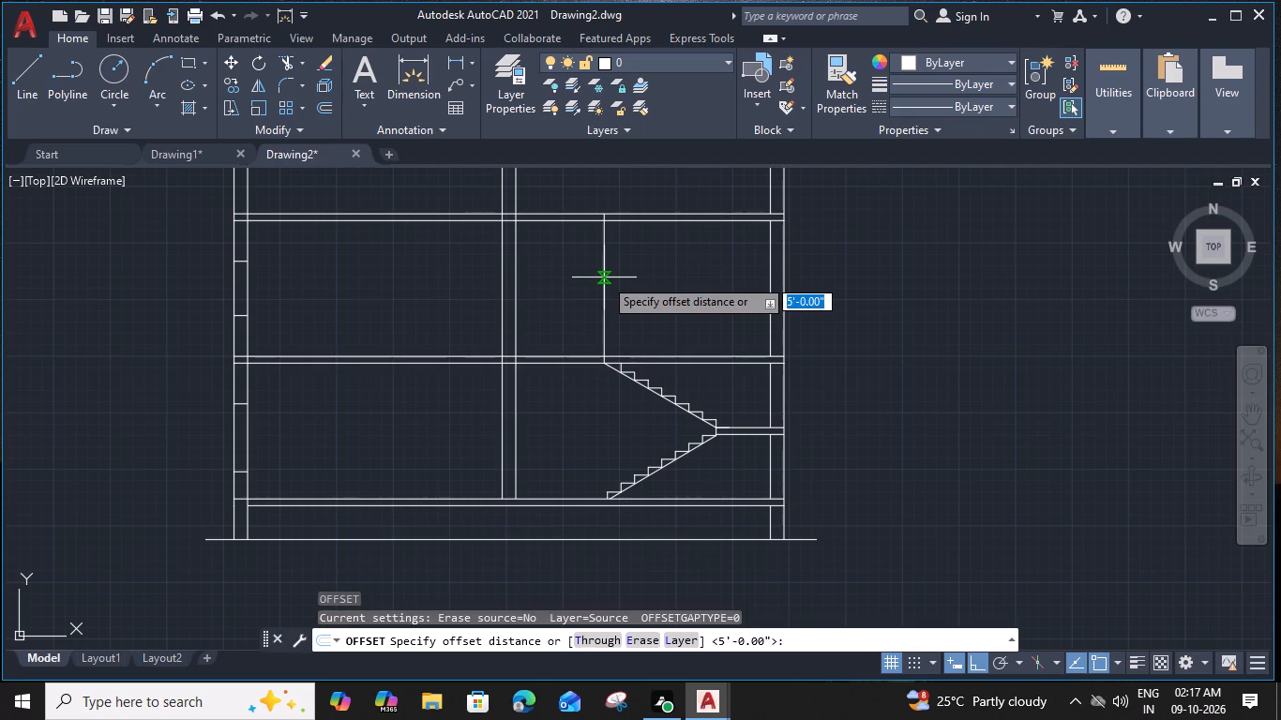
pyautogui.write('3"')
pyautogui.press('Return')
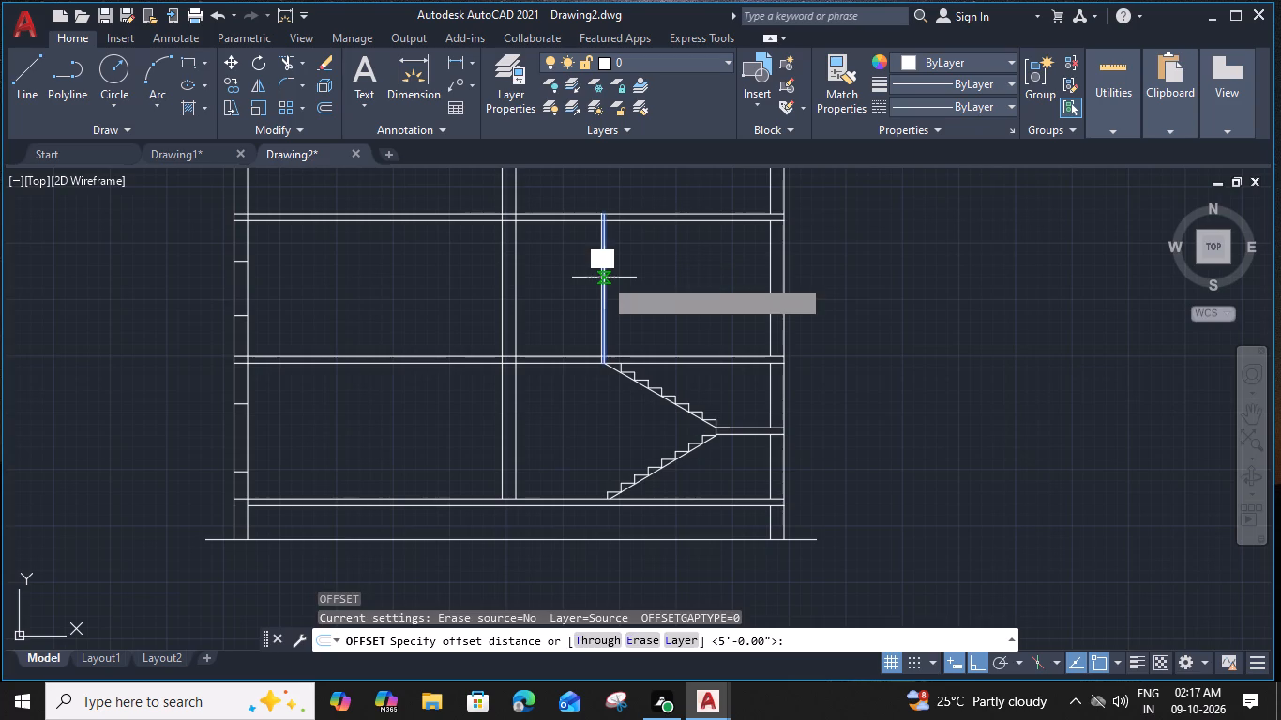
pyautogui.click(627, 281)
pyautogui.press('Escape')
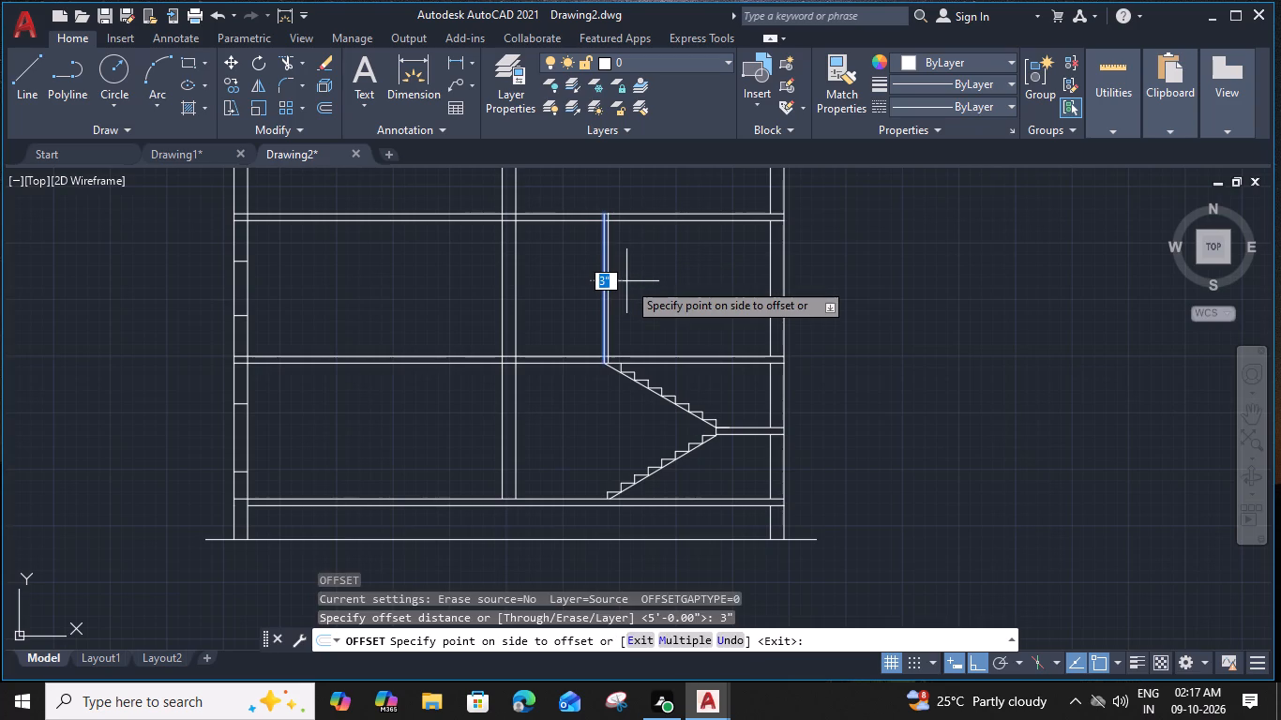
# Copy the MASTER BEDROOM label from the first floor plan straight down into the section's middle-storey left room.
pyautogui.moveTo(644, 267); pyautogui.dragTo(718, 421, button='middle')
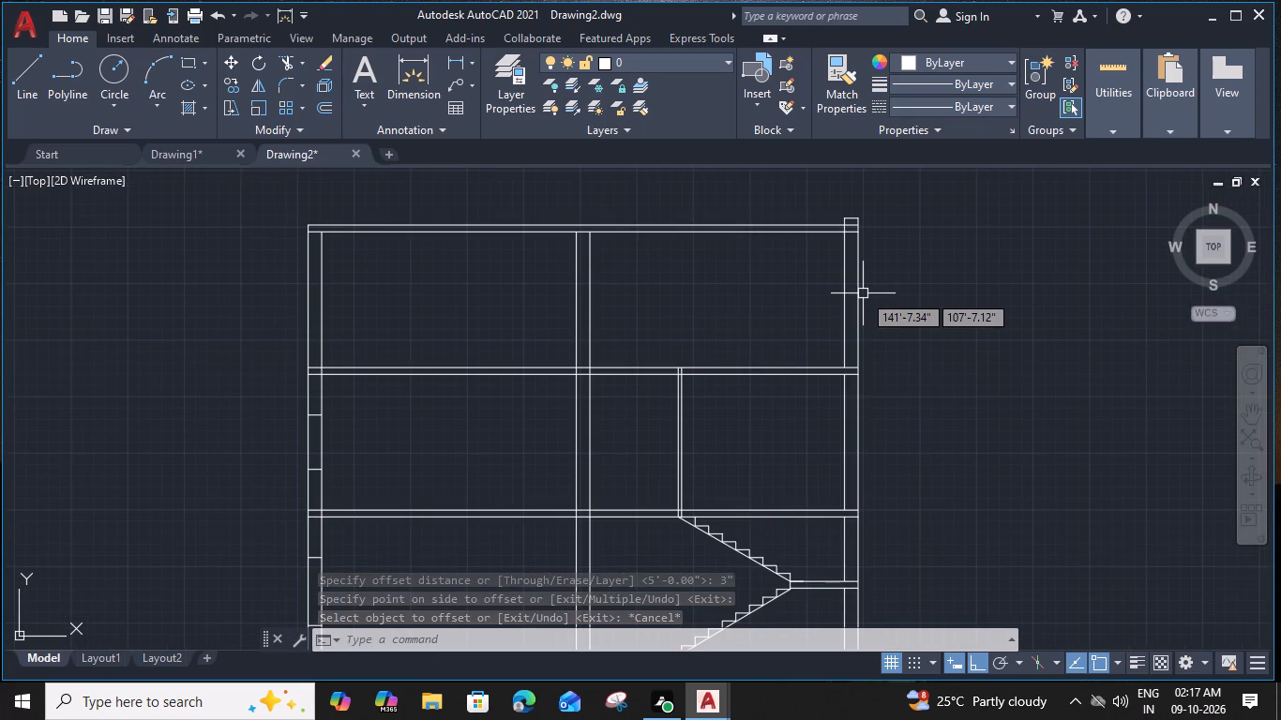
pyautogui.scroll(-2, 863, 293)
pyautogui.moveTo(851, 322); pyautogui.dragTo(849, 322, button='middle')
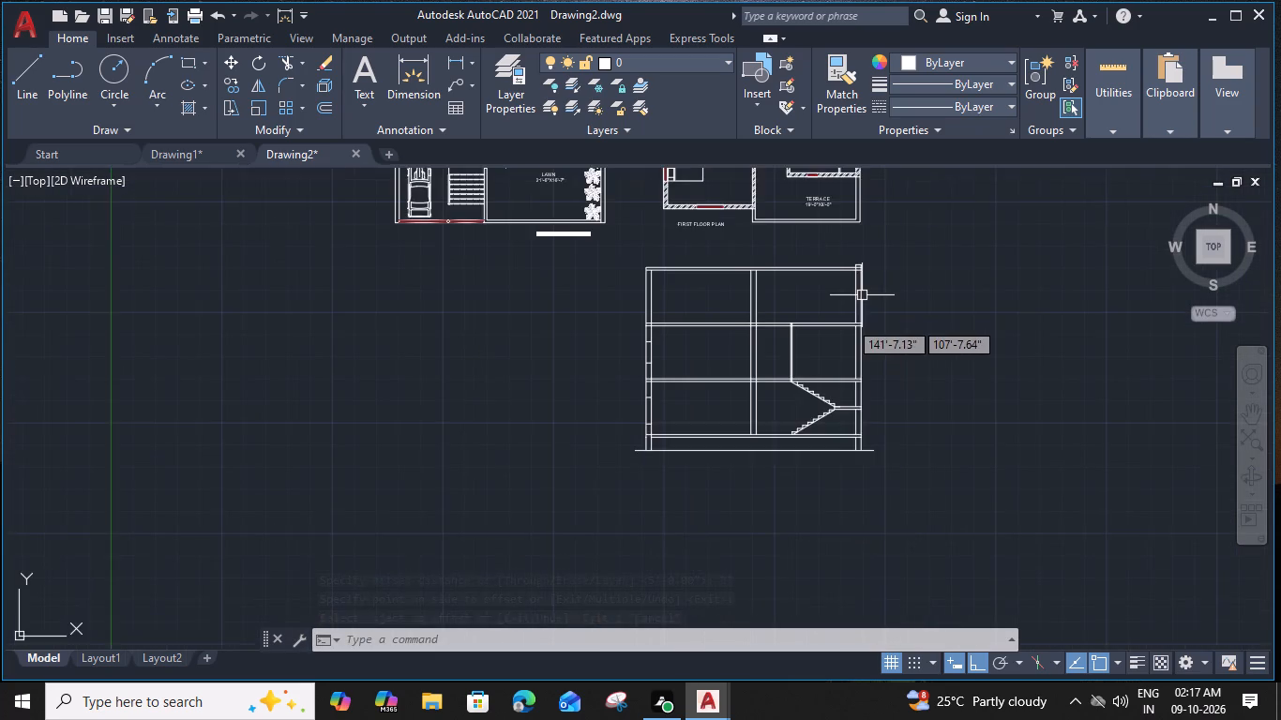
pyautogui.moveTo(849, 322); pyautogui.dragTo(862, 288, button='middle')
pyautogui.moveTo(634, 279); pyautogui.dragTo(589, 427, button='middle')
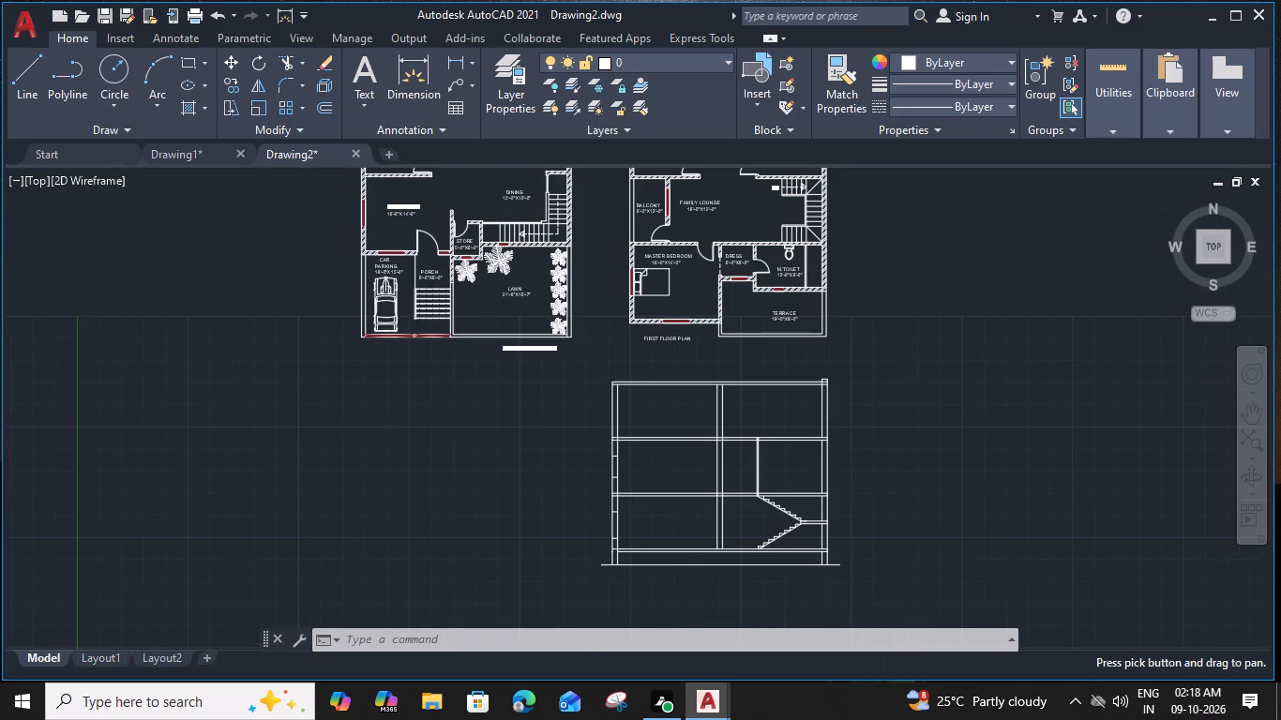
pyautogui.click(675, 262)
pyautogui.write('CO')
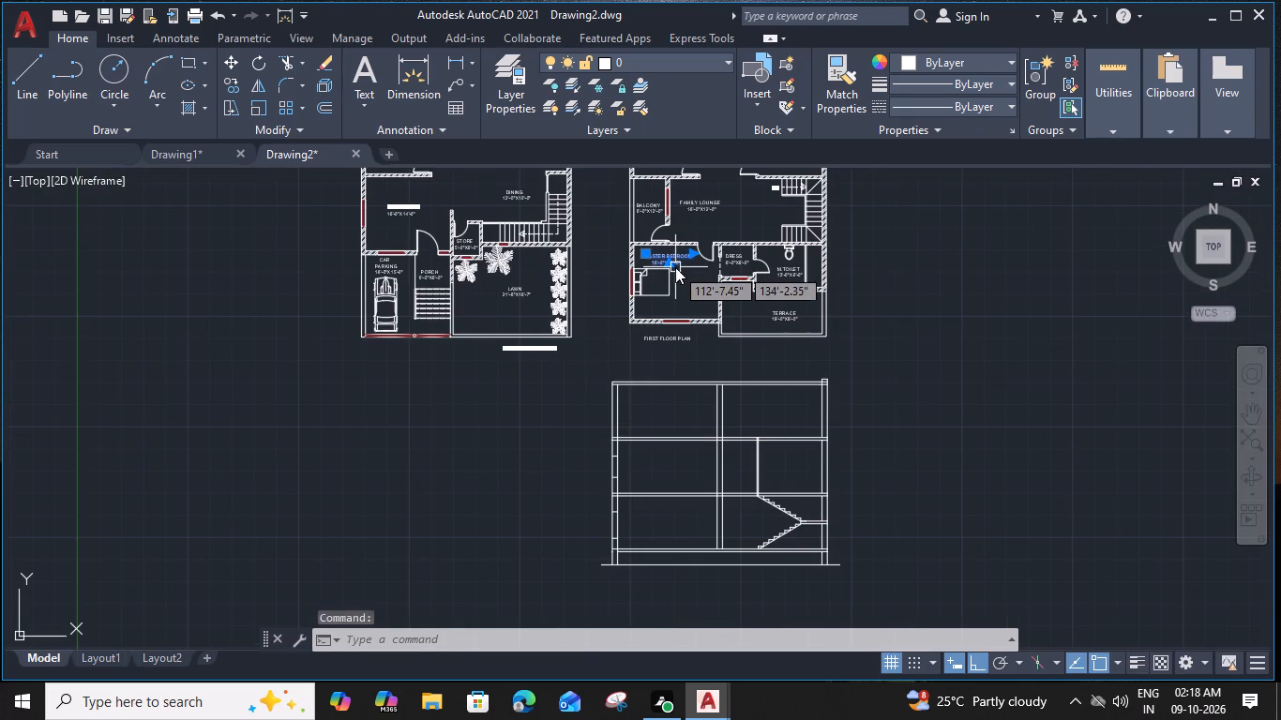
pyautogui.press('space')
pyautogui.click(675, 262)
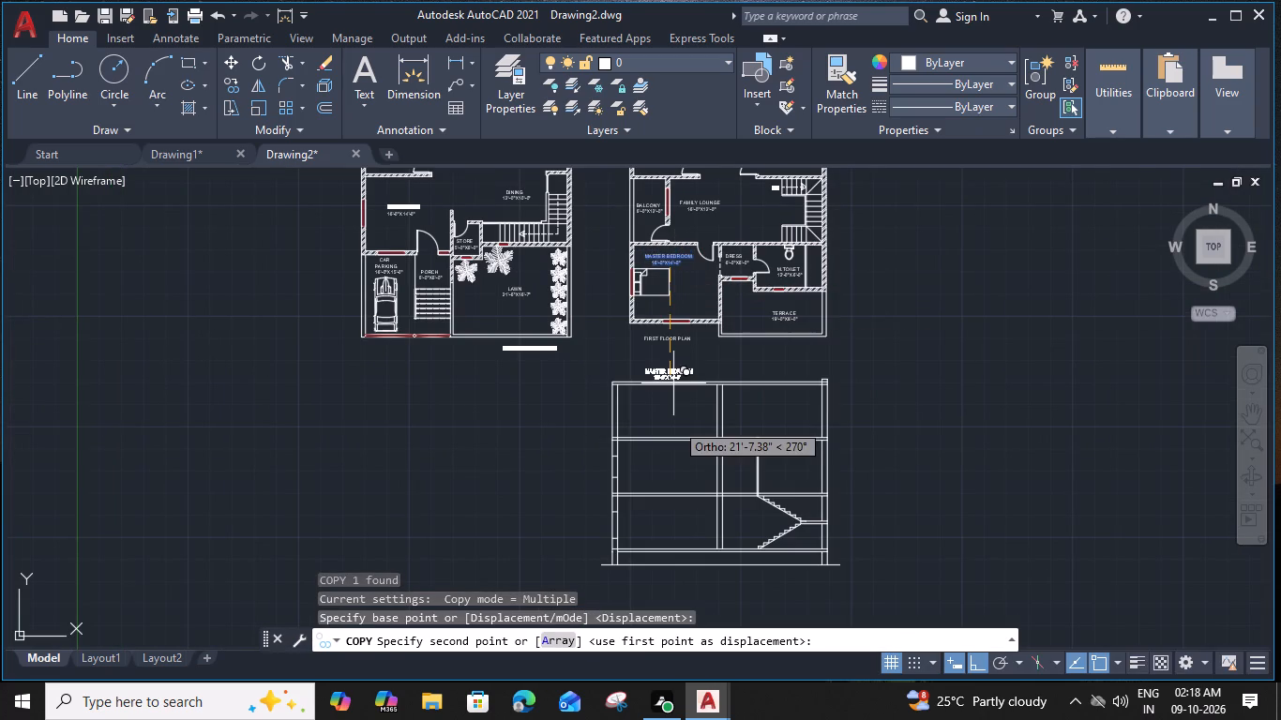
pyautogui.click(675, 472)
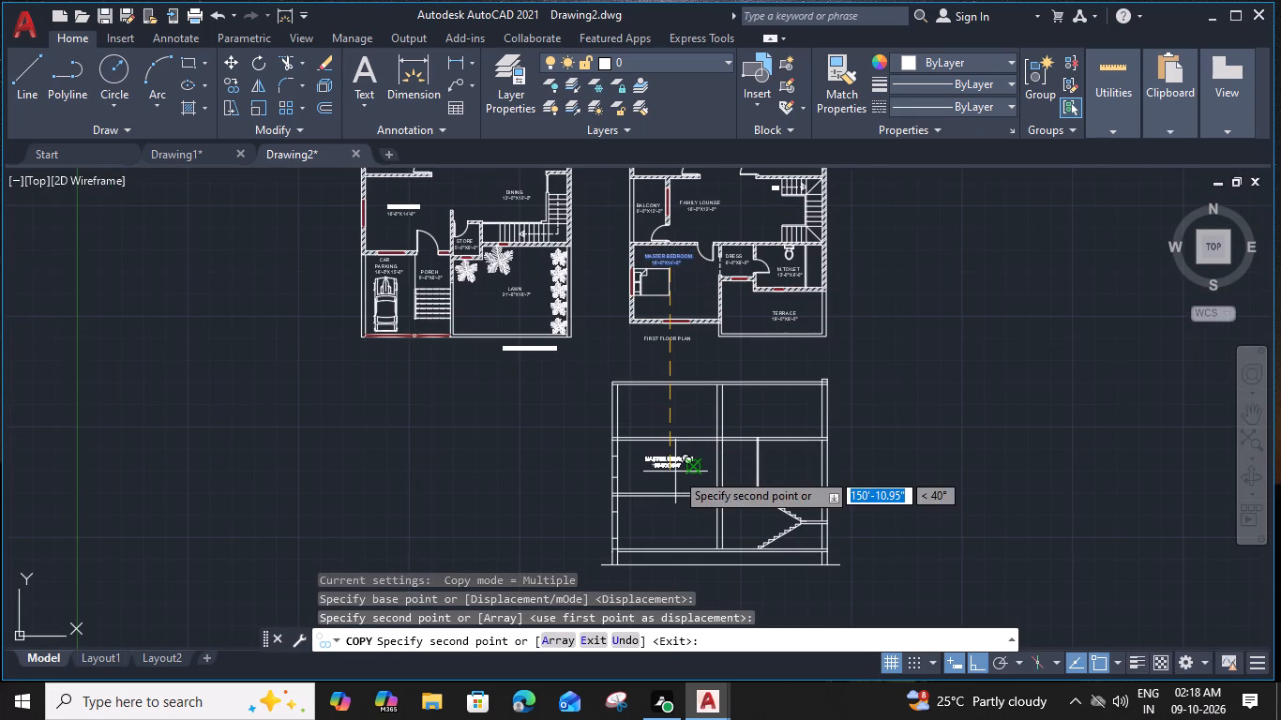
pyautogui.press('Escape')
# Copy the section's MASTER BEDROOM label straight down into the ground-storey left room.
pyautogui.moveTo(675, 466); pyautogui.dragTo(665, 390, button='middle')
pyautogui.scroll(2, 658, 399)
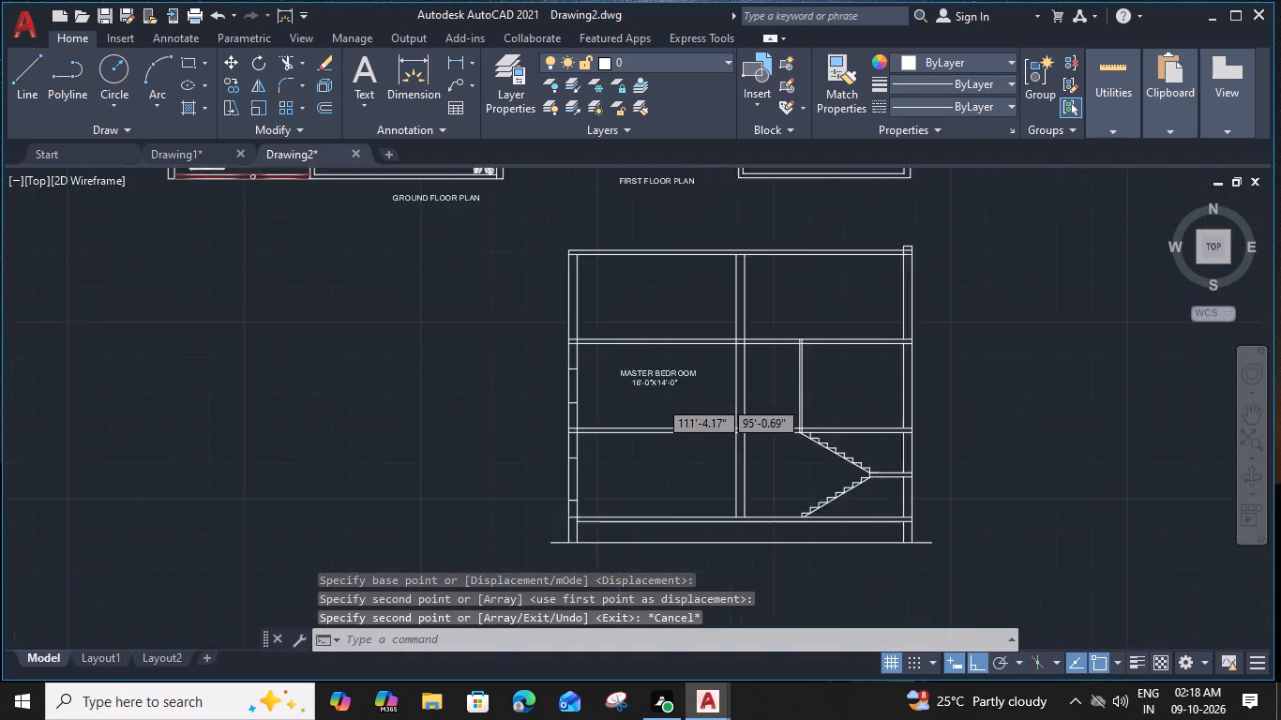
pyautogui.click(661, 370)
pyautogui.write('CO')
pyautogui.press('space')
pyautogui.click(661, 370)
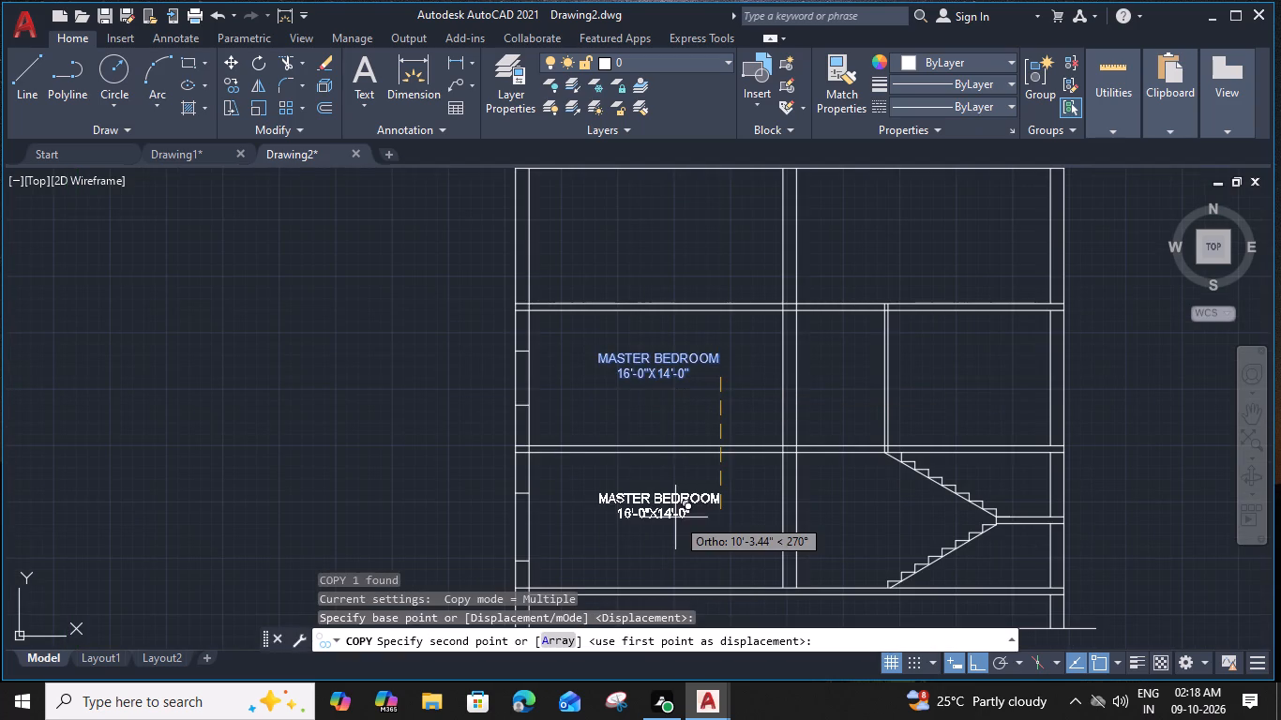
pyautogui.click(681, 528)
pyautogui.press('Escape')
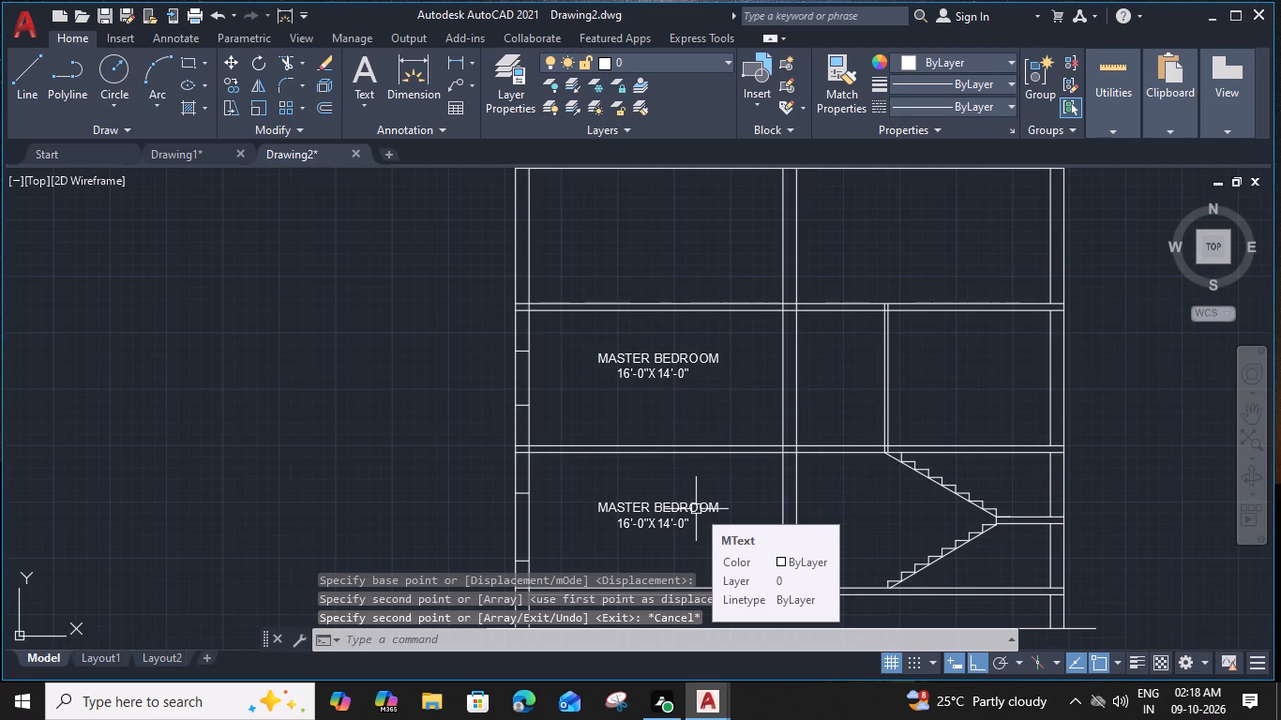
# Change the middle-storey room label to BEDROOM, removing its size line and narrowing the text box to fit.
pyautogui.doubleClick(657, 368)
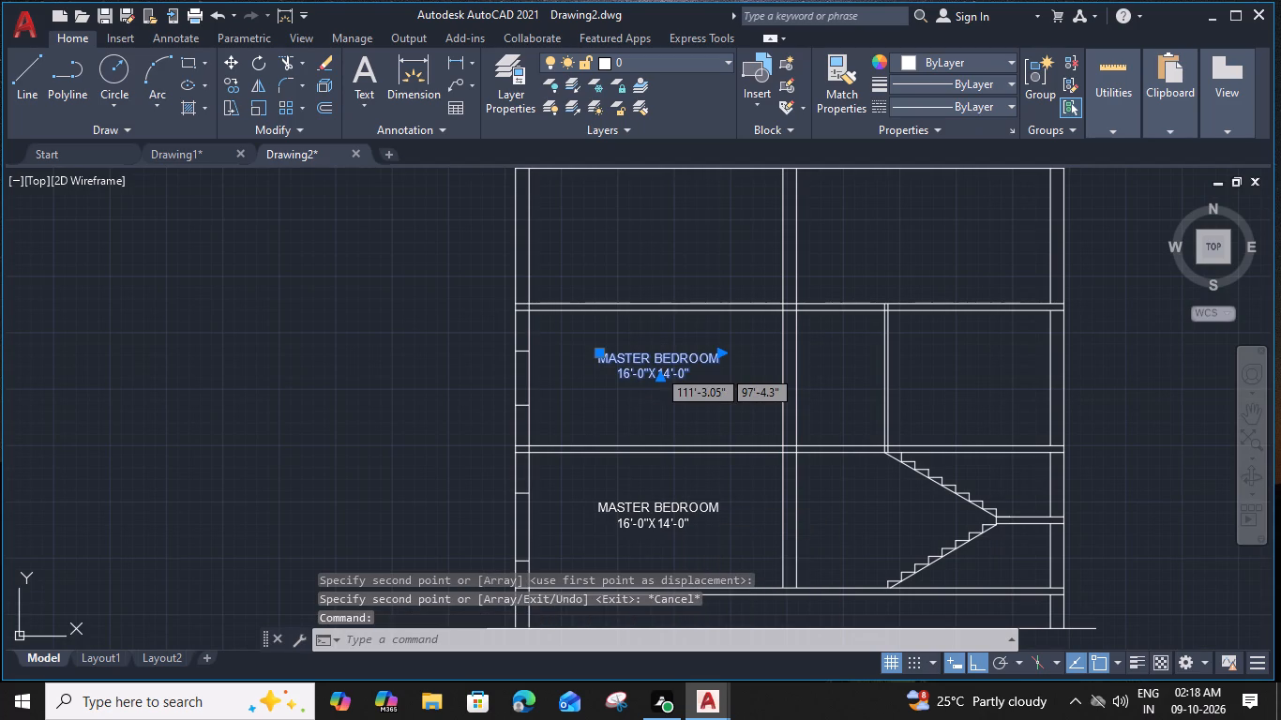
pyautogui.scroll(2, 657, 368)
pyautogui.moveTo(714, 376); pyautogui.dragTo(657, 368)
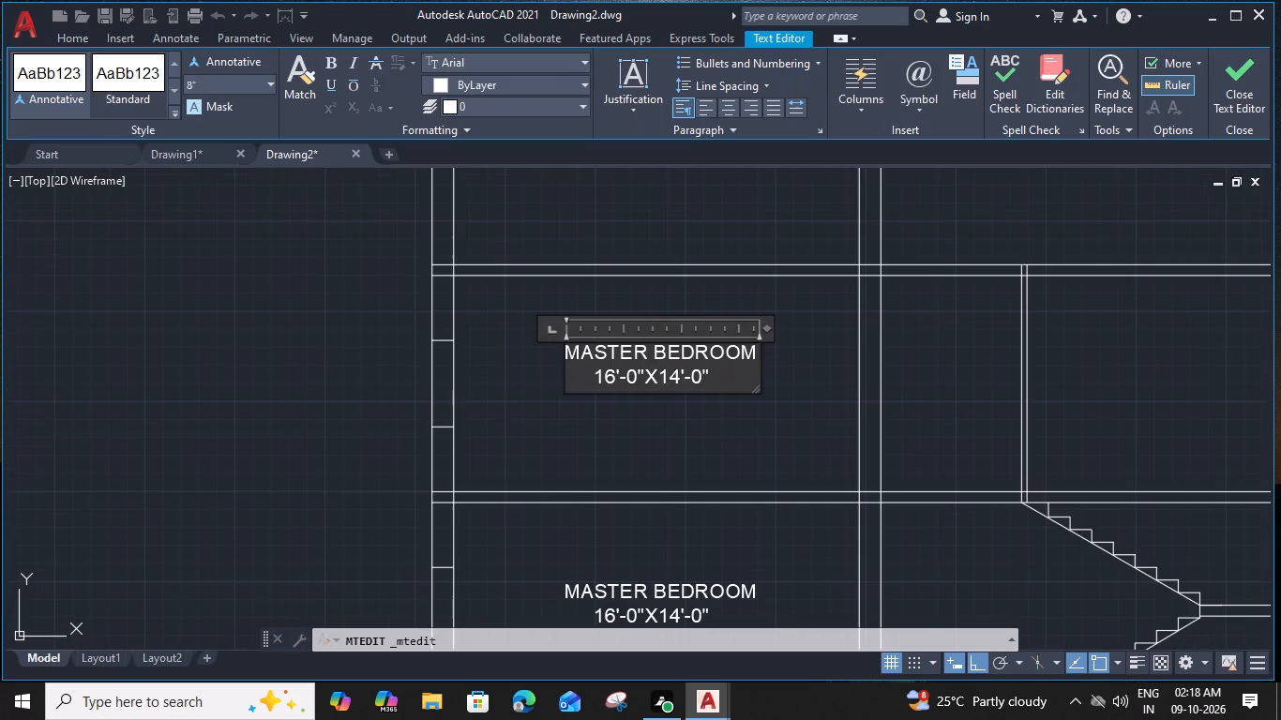
pyautogui.moveTo(657, 368); pyautogui.dragTo(559, 383)
pyautogui.press('BackSpace')
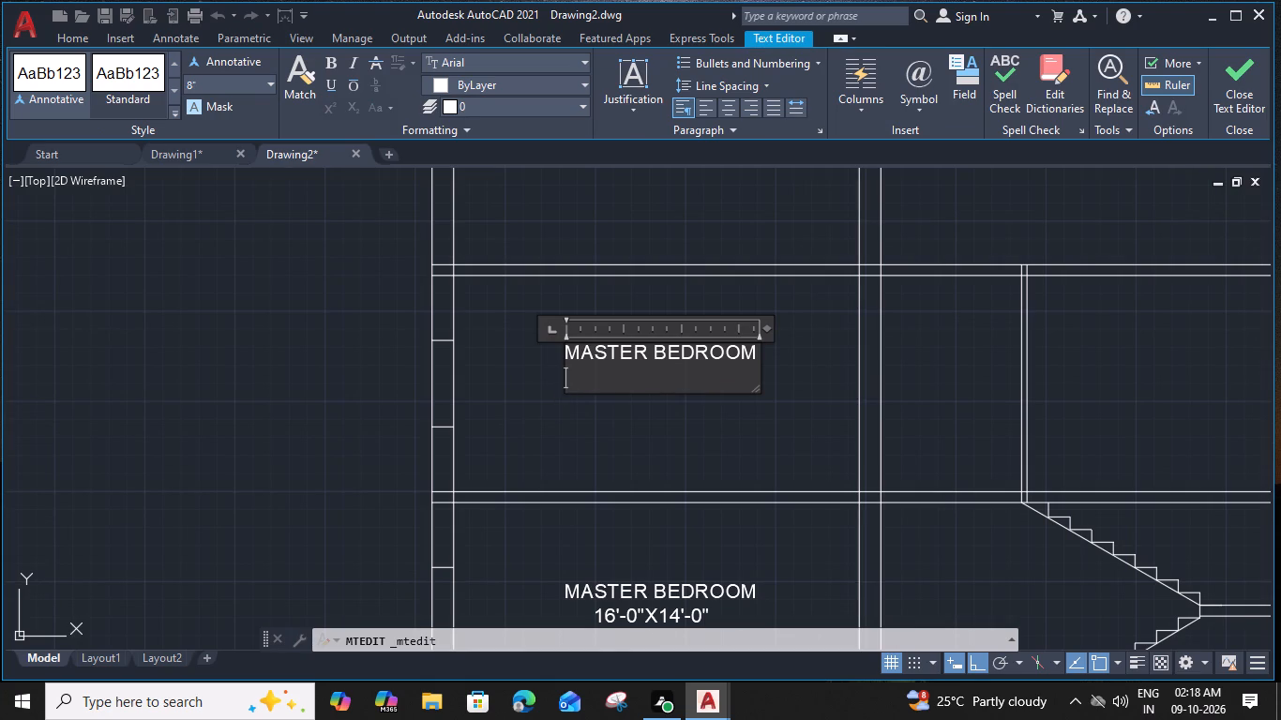
pyautogui.moveTo(649, 353); pyautogui.dragTo(485, 376)
pyautogui.click(645, 352)
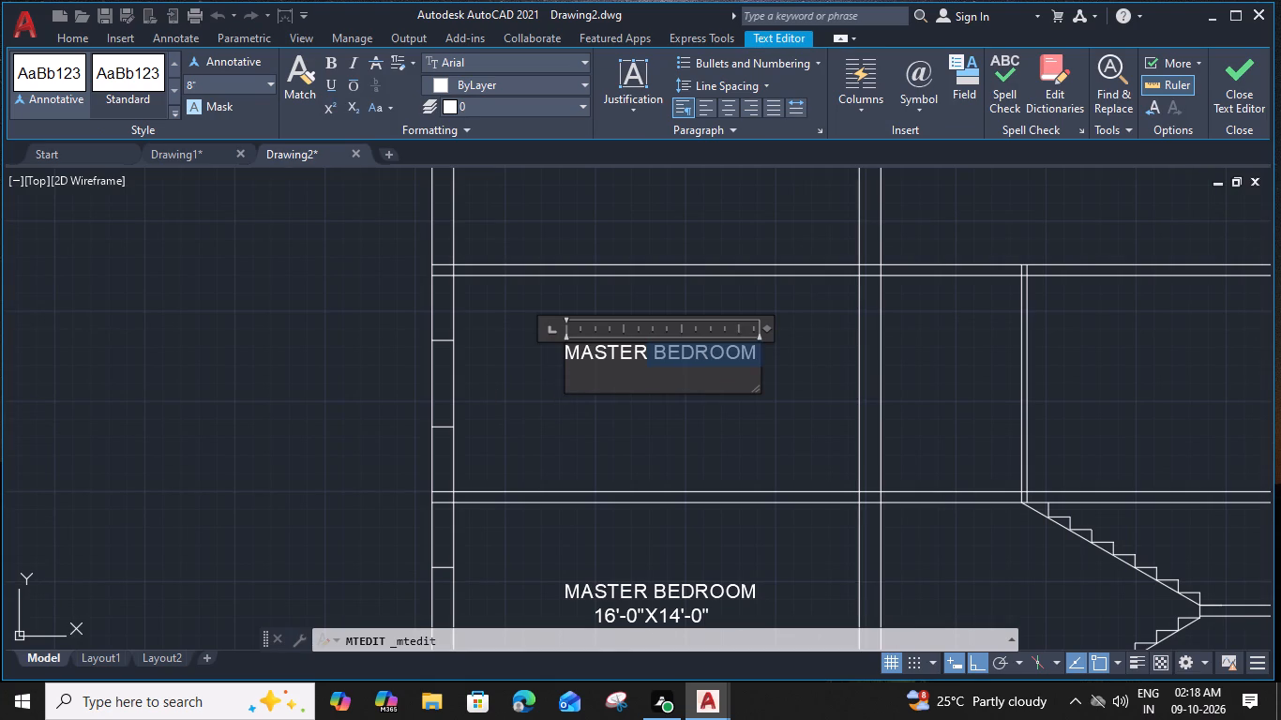
pyautogui.moveTo(645, 352); pyautogui.dragTo(533, 354)
pyautogui.press('BackSpace')
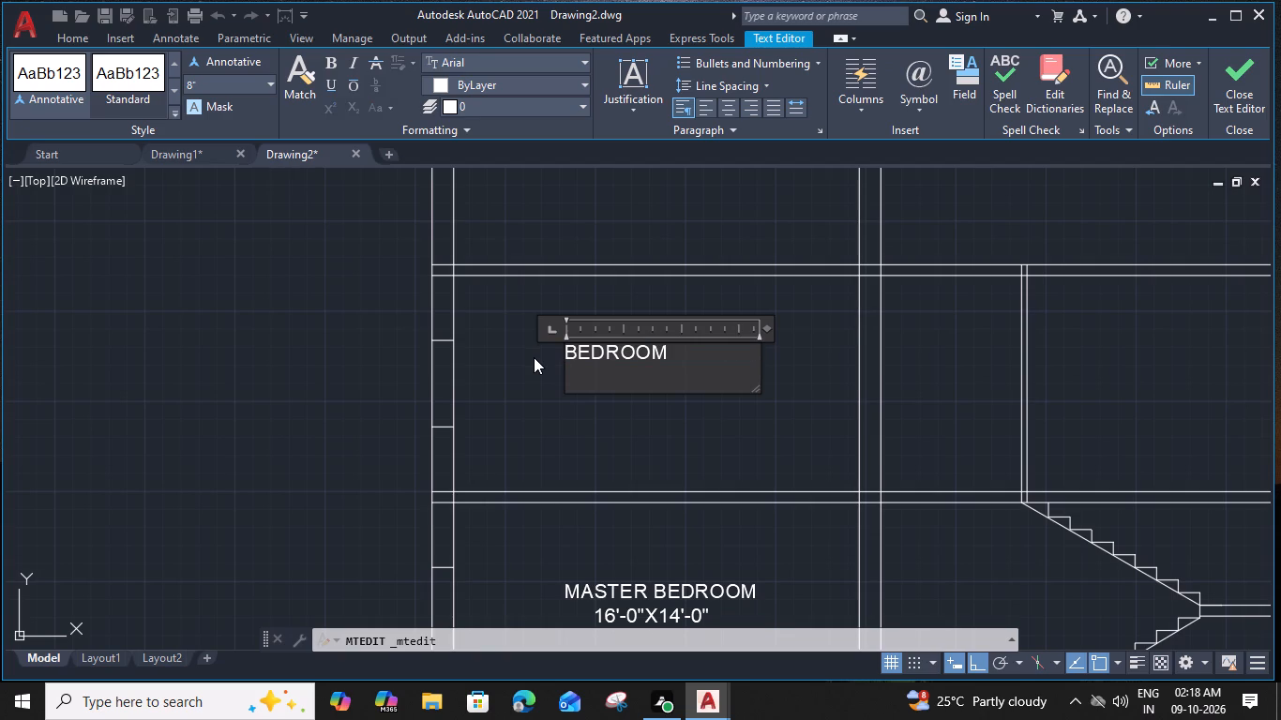
pyautogui.moveTo(765, 328); pyautogui.dragTo(678, 334)
pyautogui.click(668, 361)
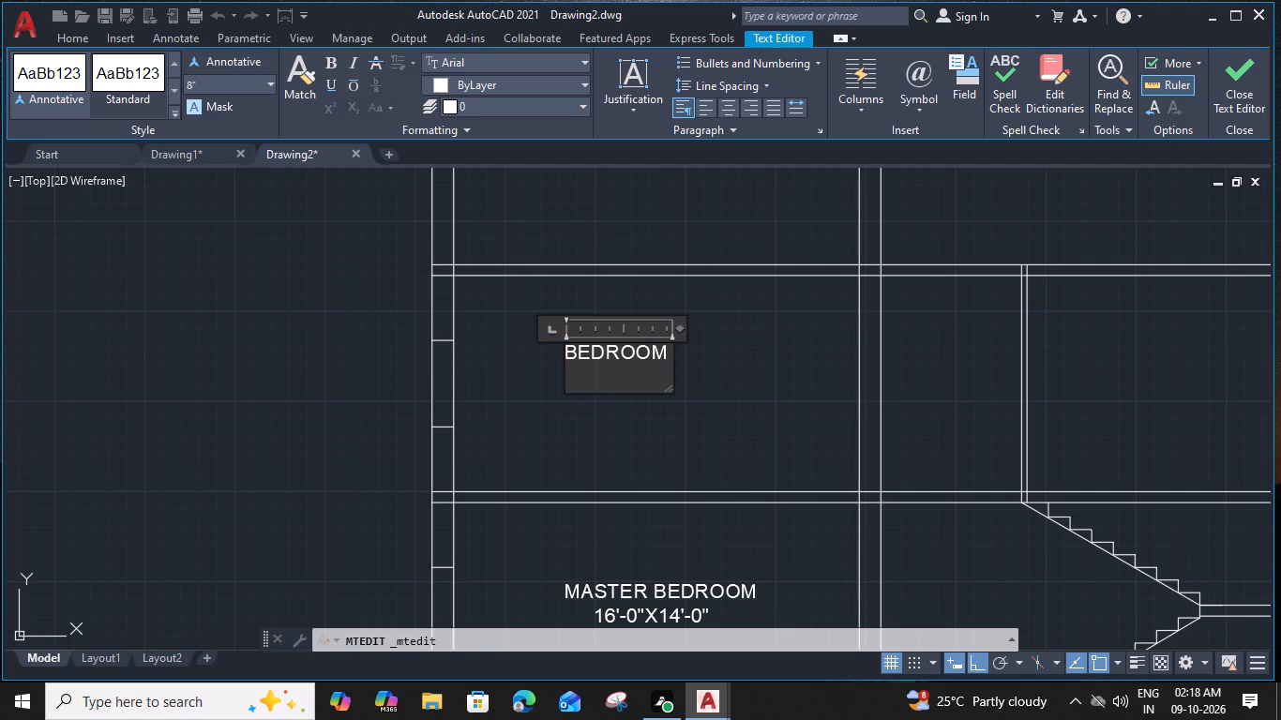
pyautogui.press('space')
pyautogui.click(569, 377)
pyautogui.press('BackSpace')
pyautogui.click(657, 398)
# Change the room name in the section's ground-storey left label from MASTER BEDROOM to LIVING ROOM.
pyautogui.moveTo(656, 410); pyautogui.dragTo(627, 259, button='middle')
pyautogui.moveTo(624, 454); pyautogui.dragTo(624, 453, button='middle')
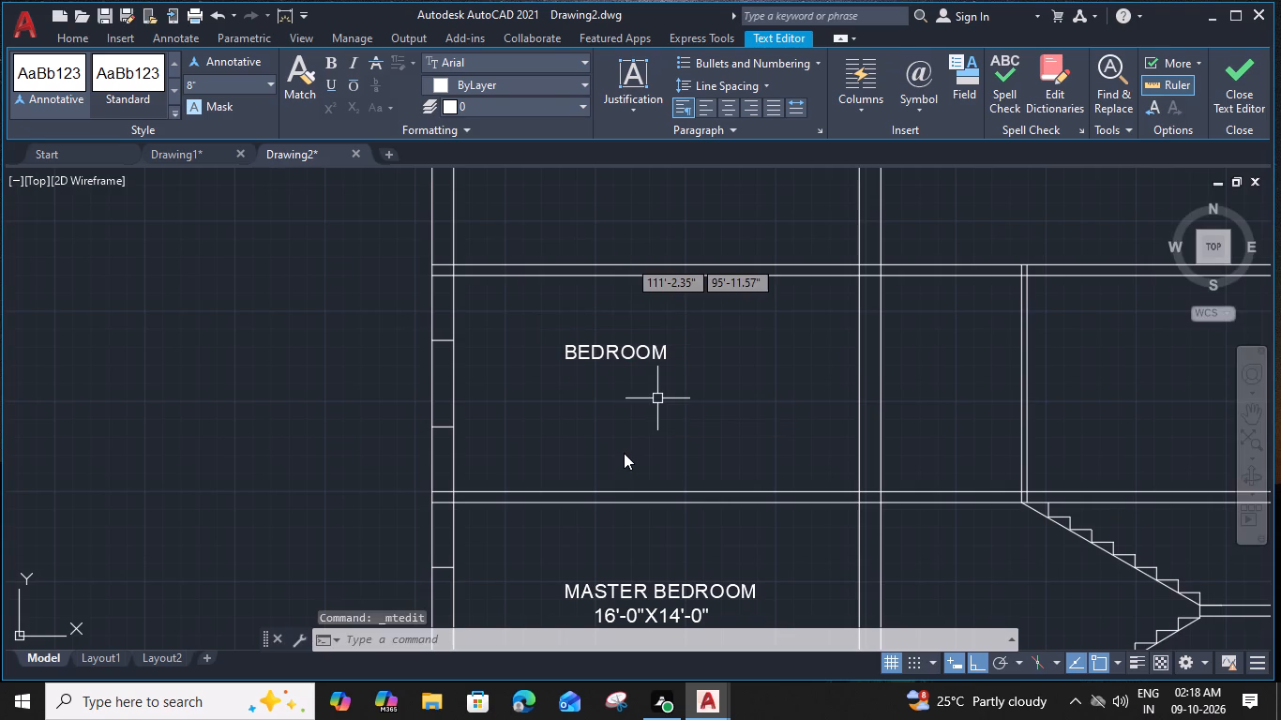
pyautogui.moveTo(624, 453); pyautogui.dragTo(593, 287, button='middle')
pyautogui.doubleClick(597, 275)
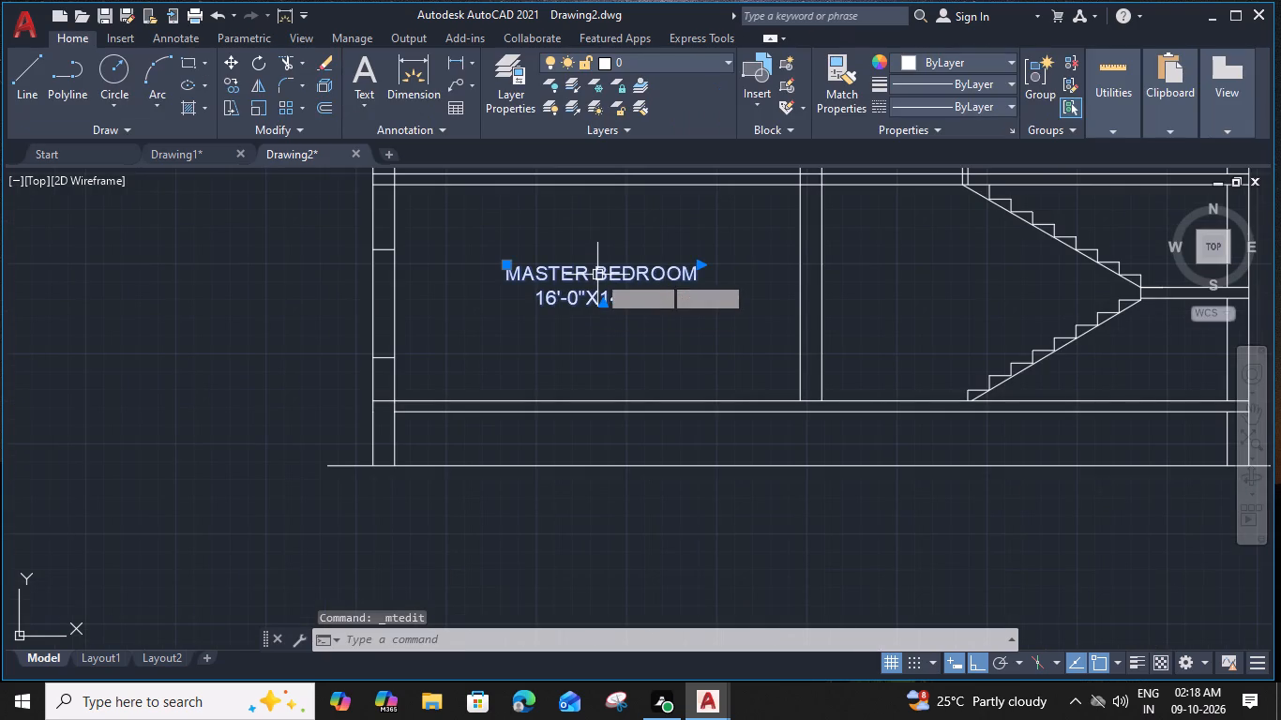
pyautogui.doubleClick(600, 276)
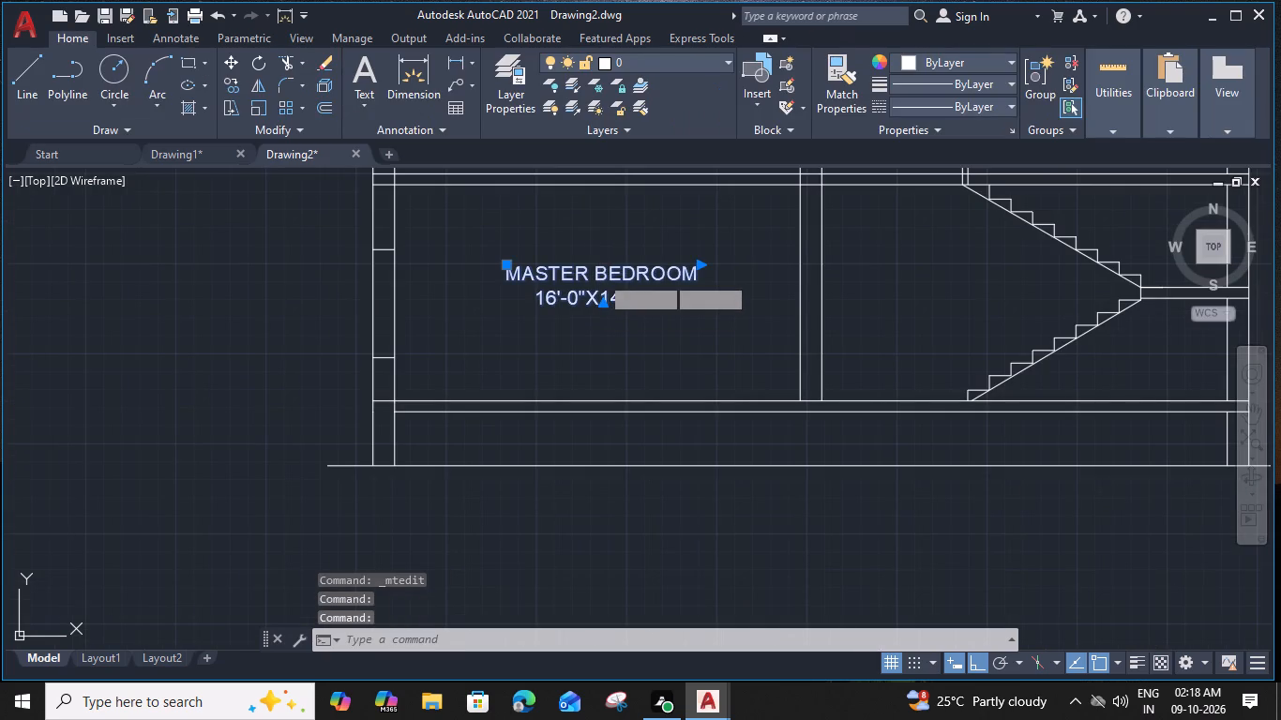
pyautogui.moveTo(633, 273); pyautogui.dragTo(480, 277)
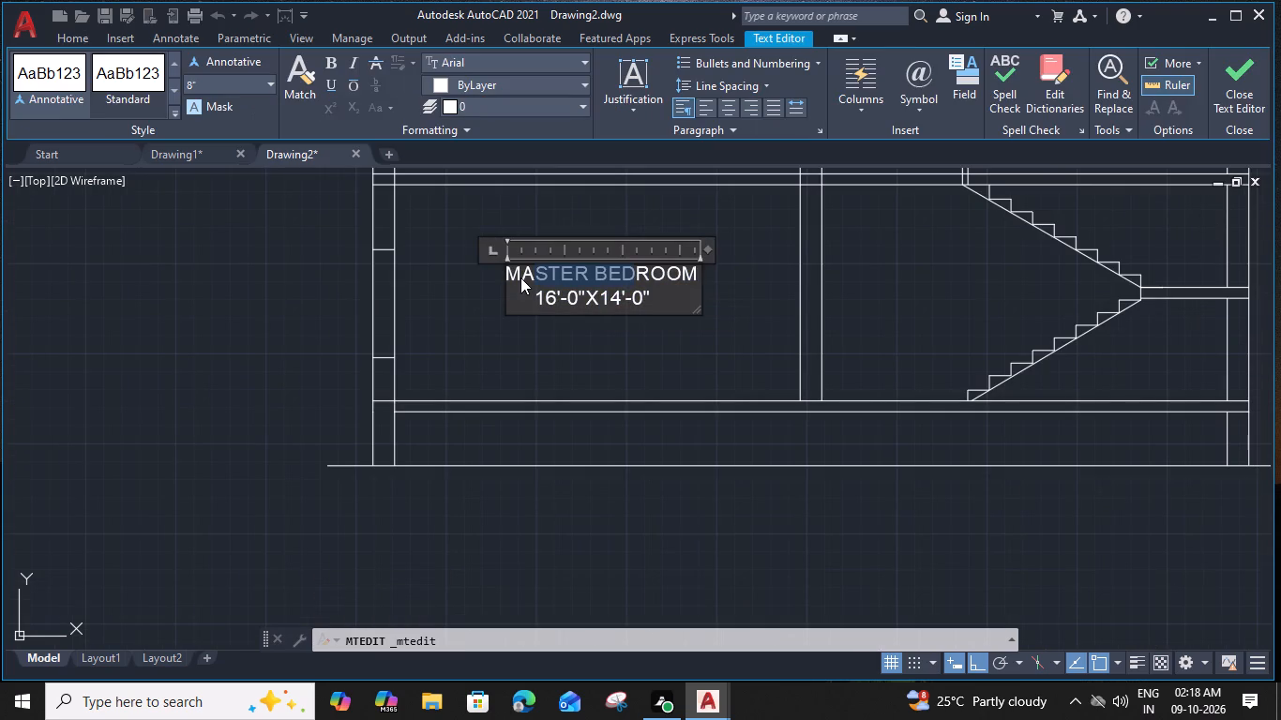
pyautogui.write('LIV')
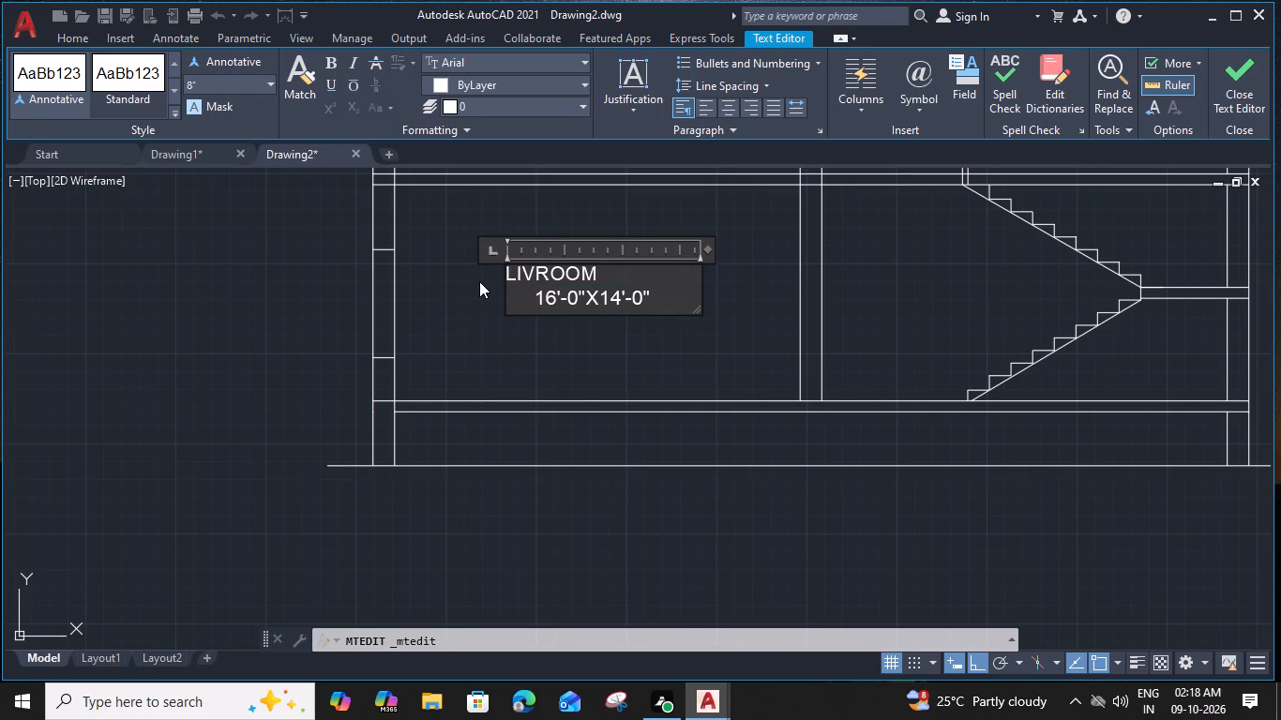
pyautogui.press('i')
pyautogui.write('NG')
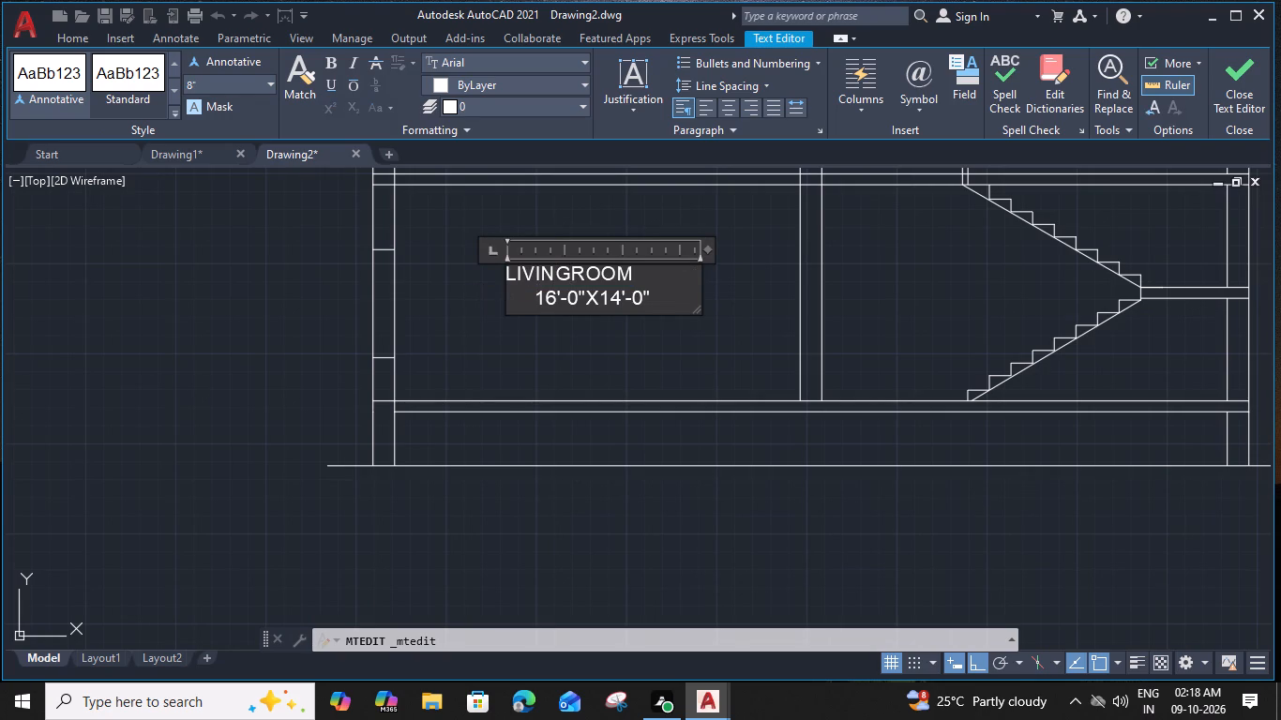
pyautogui.press('space')
# Remove the size line from the LIVING ROOM label and narrow its text box to fit.
pyautogui.moveTo(647, 298); pyautogui.dragTo(494, 306)
pyautogui.press('BackSpace')
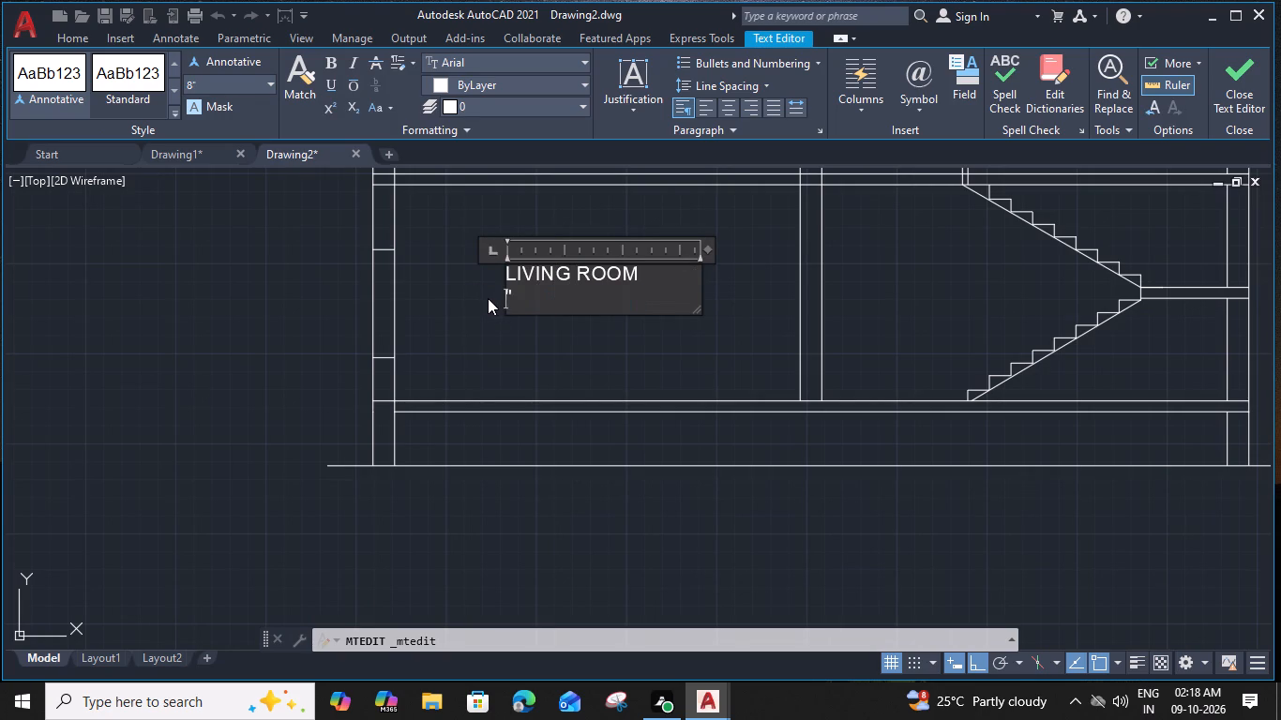
pyautogui.press('space')
pyautogui.press('BackSpace')
pyautogui.press('BackSpace')
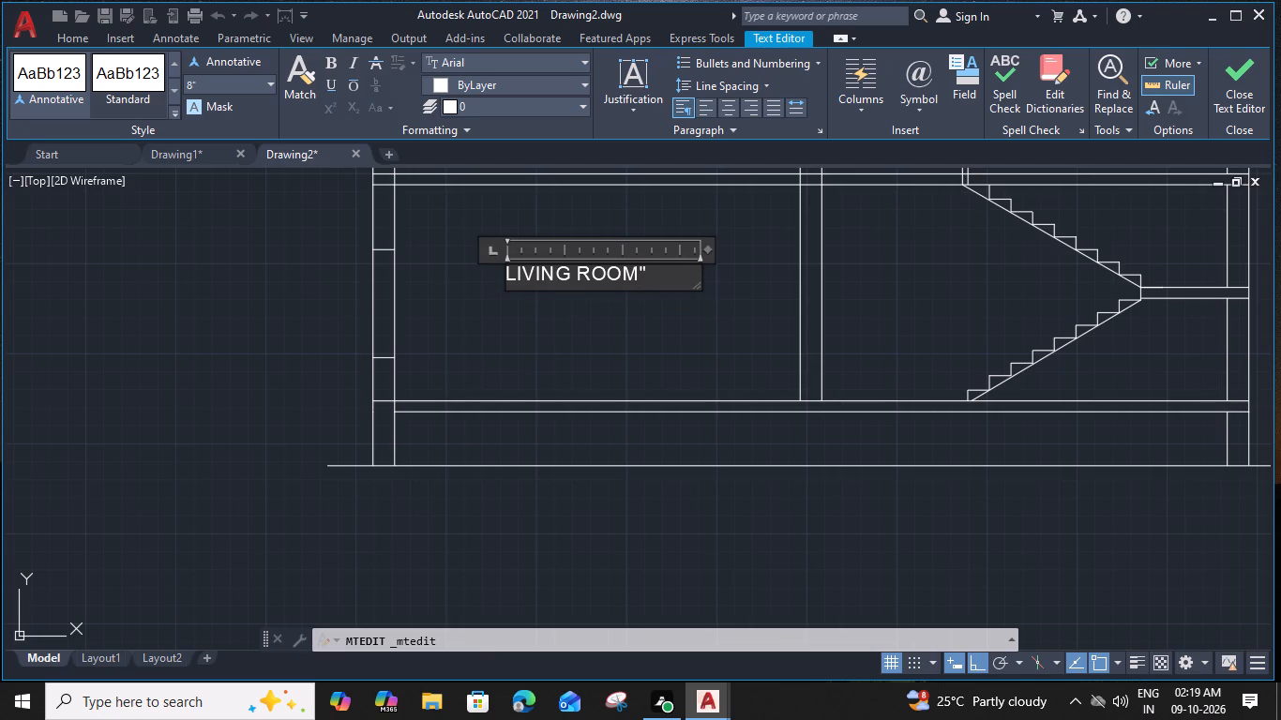
pyautogui.click(648, 269)
pyautogui.press('BackSpace')
pyautogui.moveTo(708, 250); pyautogui.dragTo(650, 258)
pyautogui.click(623, 365)
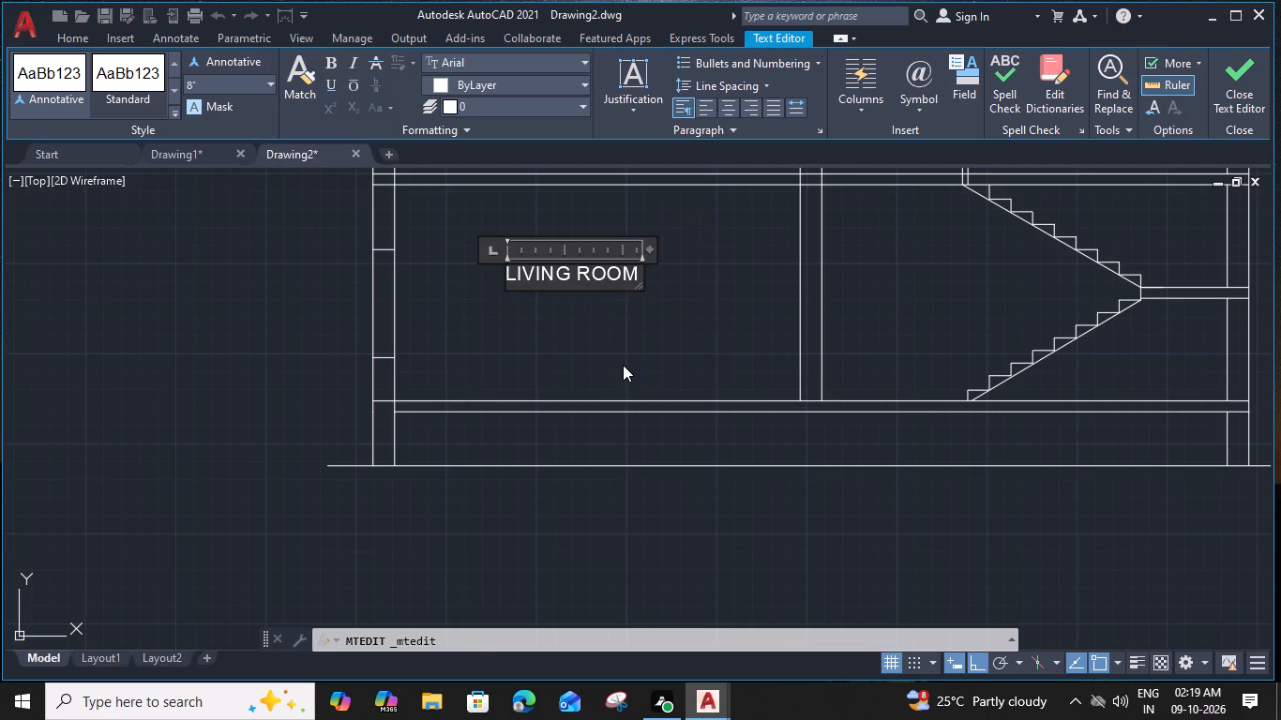
# Draw a dark red (153,27,30) vertical line down the middle of the ground-storey opening in the left outer wall.
pyautogui.write('L')
pyautogui.press('space')
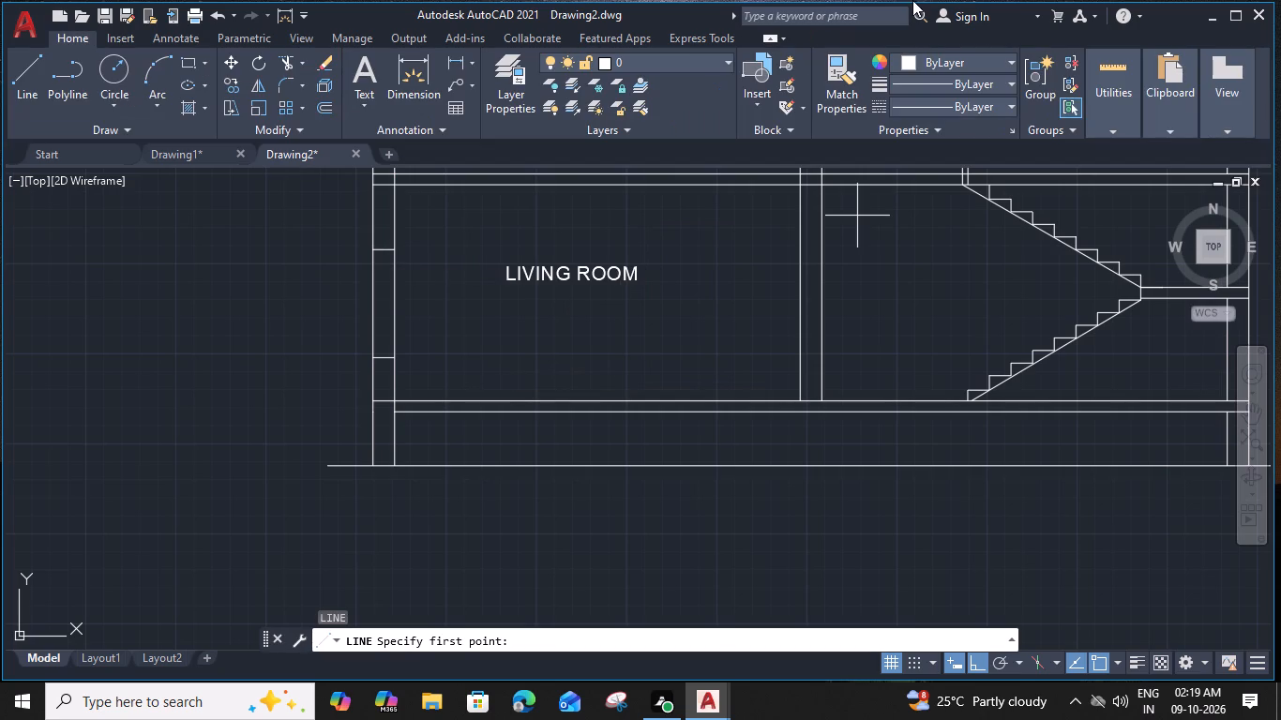
pyautogui.click(947, 61)
pyautogui.click(957, 142)
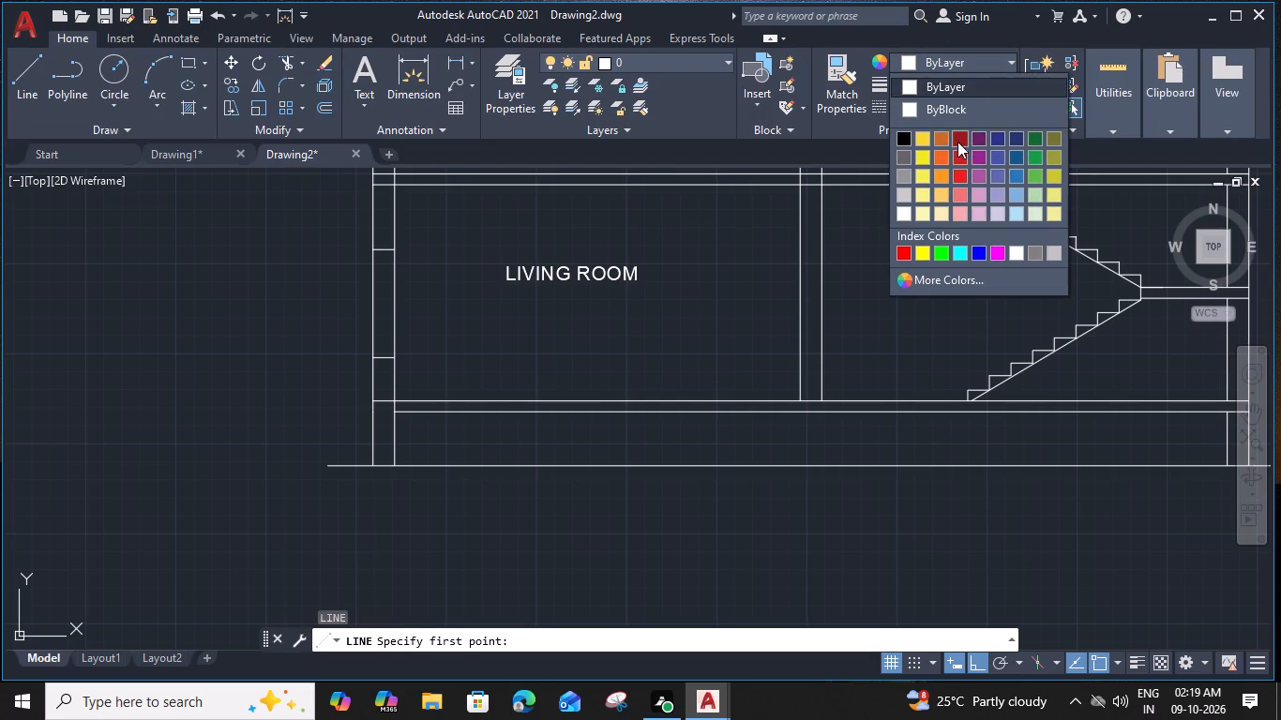
pyautogui.click(385, 251)
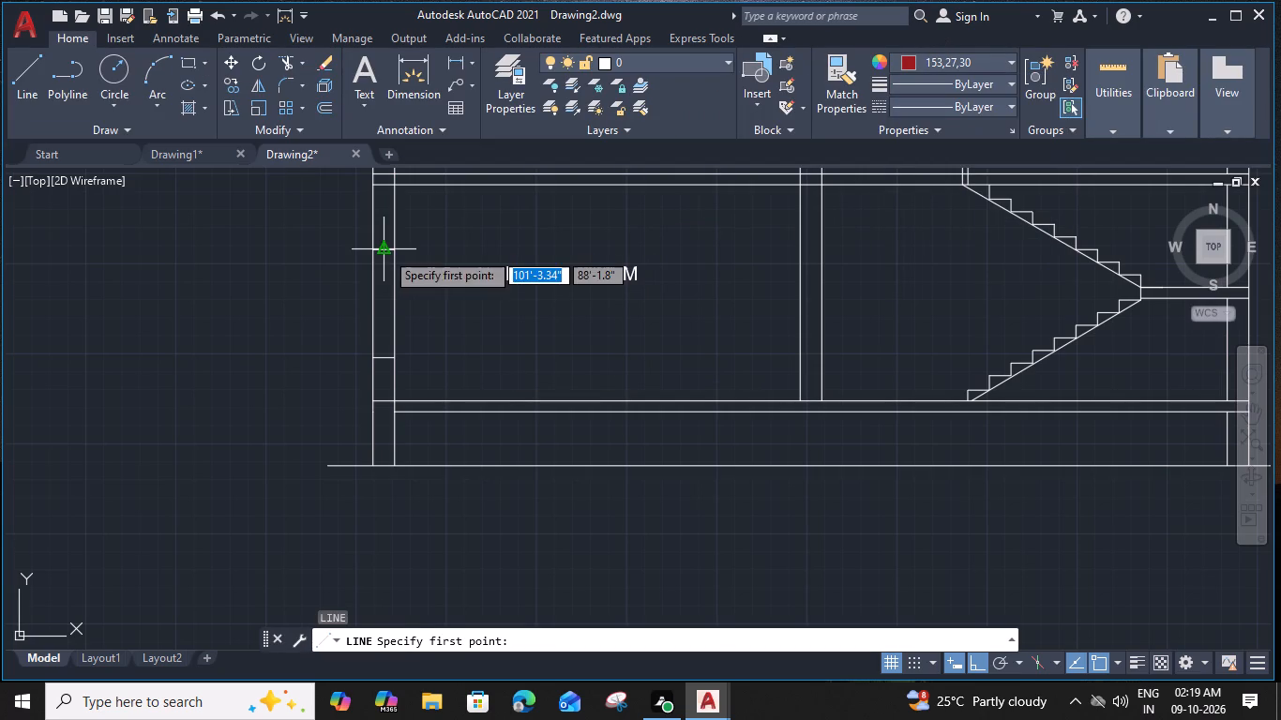
pyautogui.click(384, 358)
pyautogui.press('Escape')
# Offset the red window line 2" to both sides in the ground-storey opening.
pyautogui.click(381, 322)
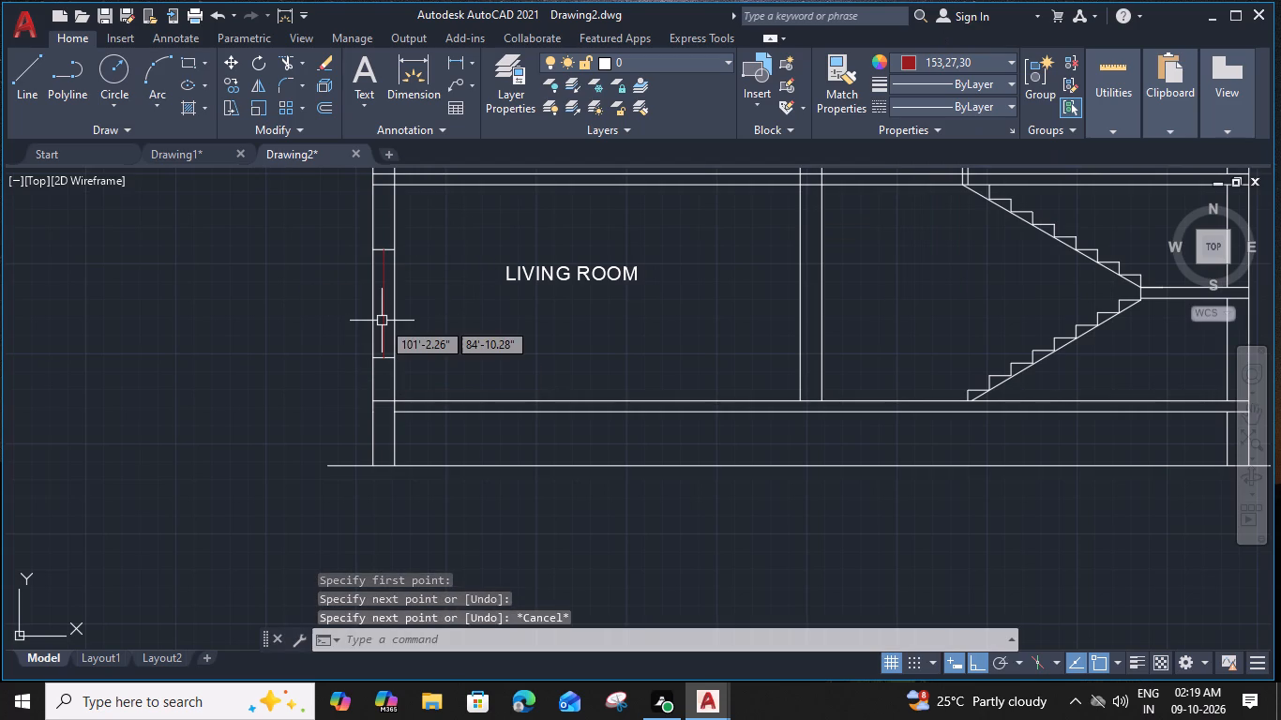
pyautogui.press('o')
pyautogui.press('space')
pyautogui.press('2')
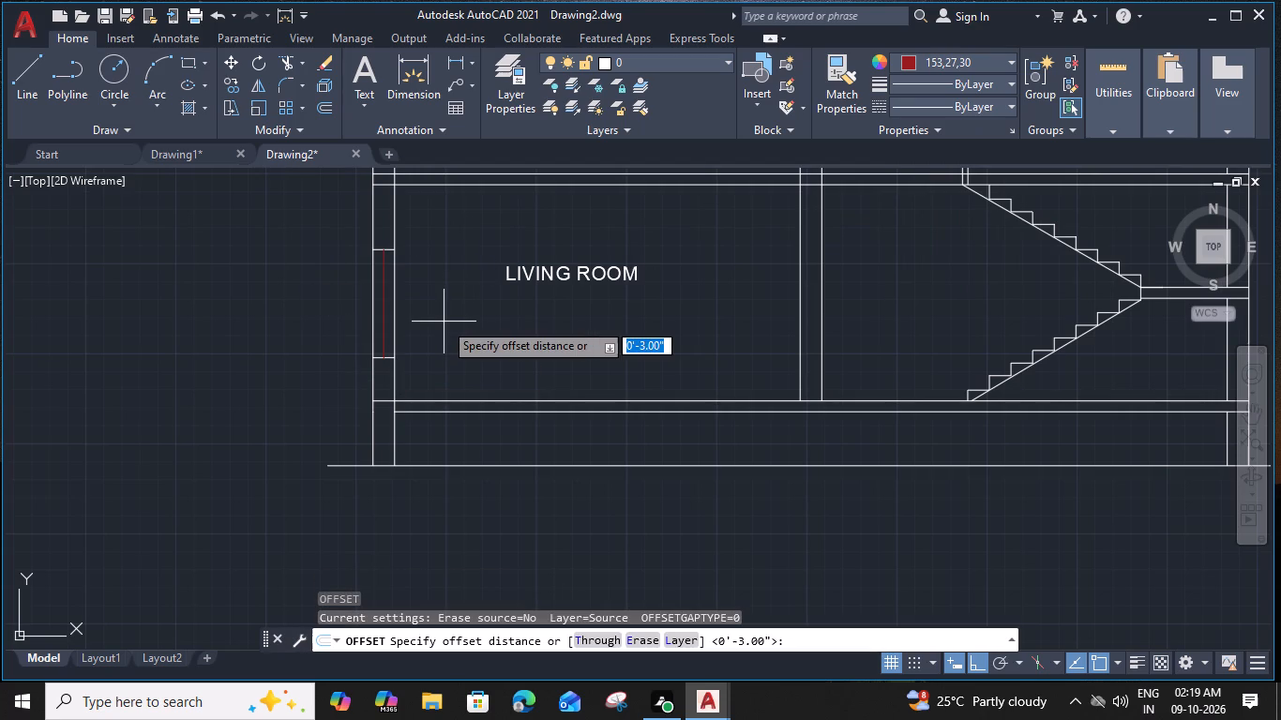
pyautogui.hotkey('shift', '"')
pyautogui.press('Return')
pyautogui.click(445, 322)
pyautogui.scroll(1, 389, 273)
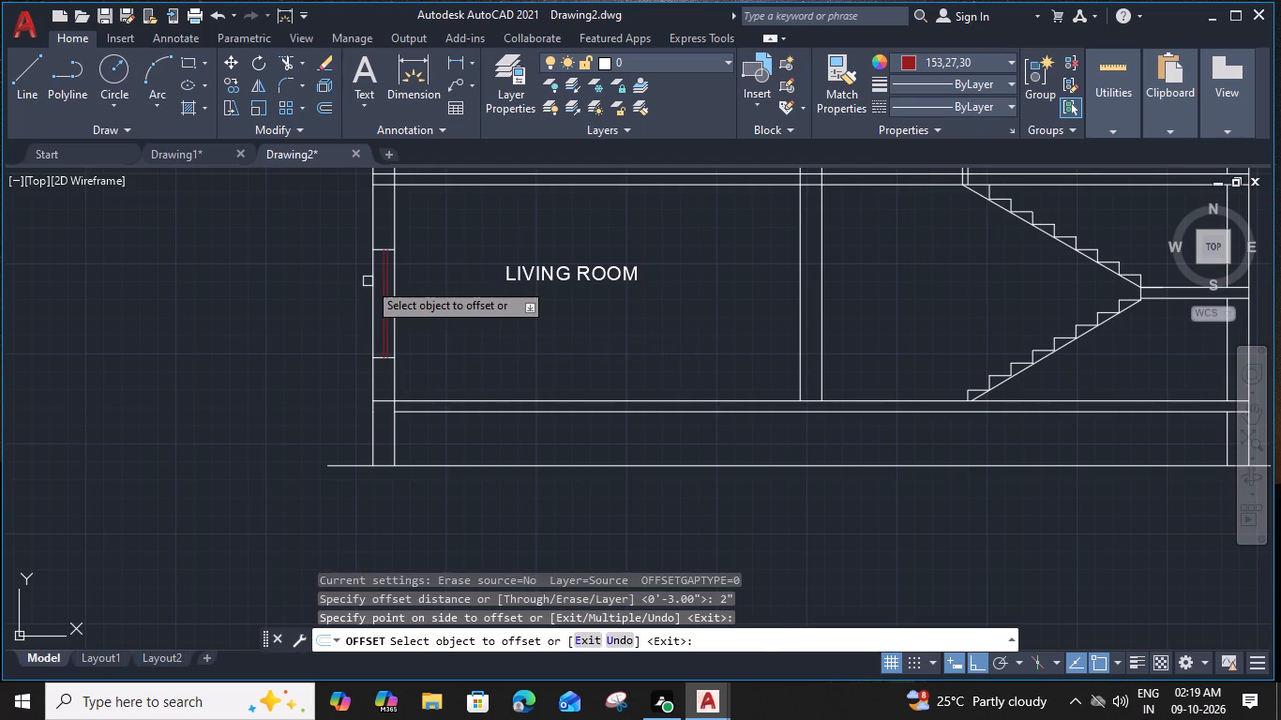
pyautogui.scroll(1, 368, 275)
pyautogui.click(370, 295)
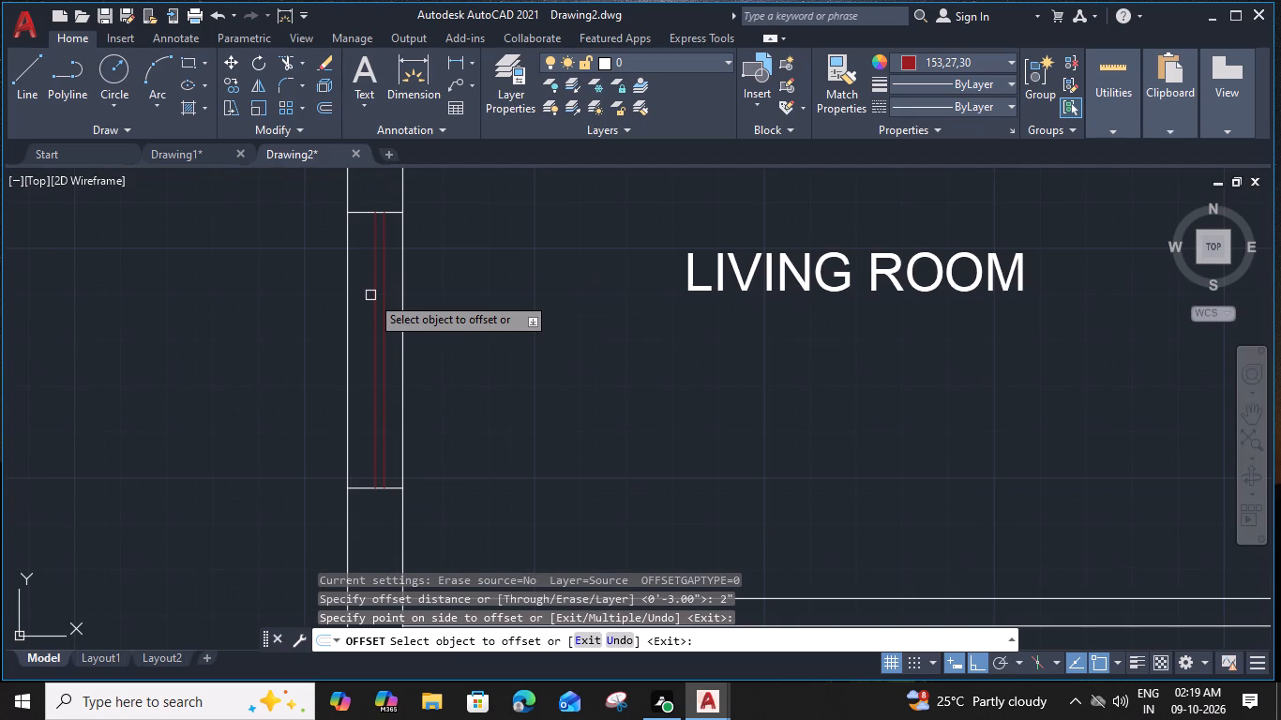
pyautogui.click(336, 292)
pyautogui.press('Escape')
# Draw a red vertical line down the middle of the middle-storey opening in the left outer wall.
pyautogui.moveTo(373, 253); pyautogui.dragTo(377, 269, button='middle')
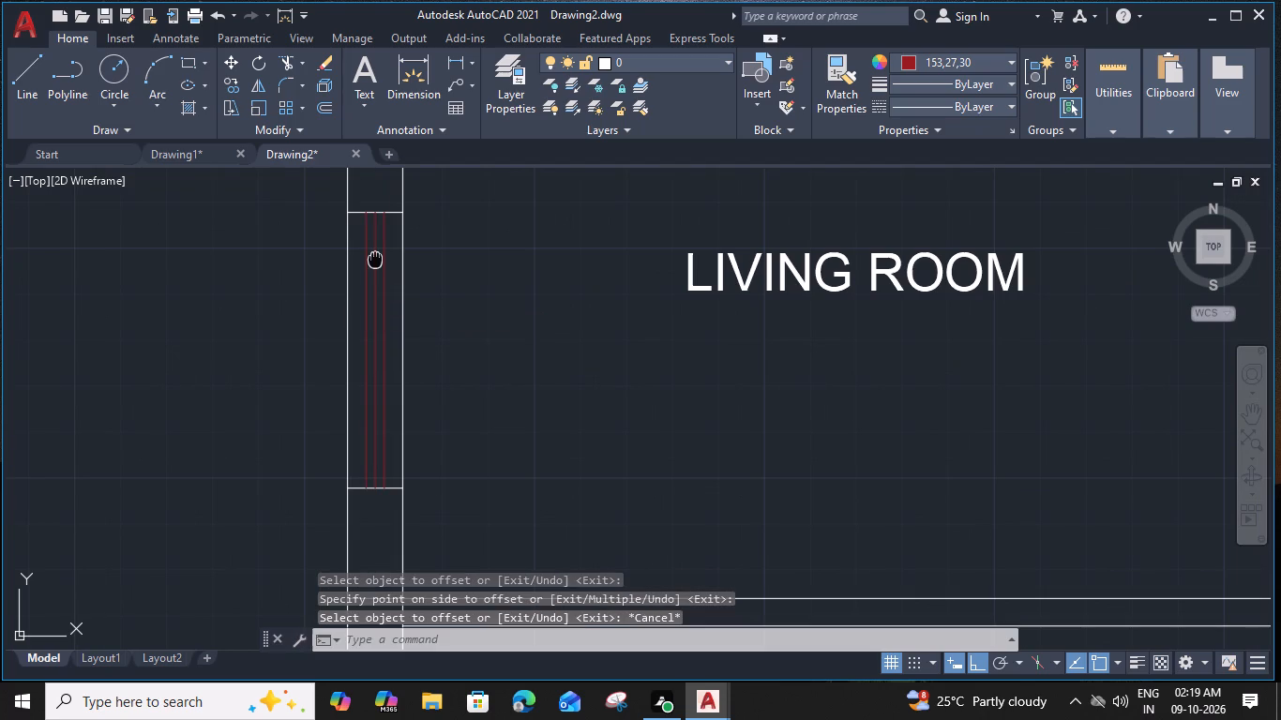
pyautogui.moveTo(377, 269); pyautogui.dragTo(470, 711, button='middle')
pyautogui.moveTo(504, 375); pyautogui.dragTo(505, 678, button='middle')
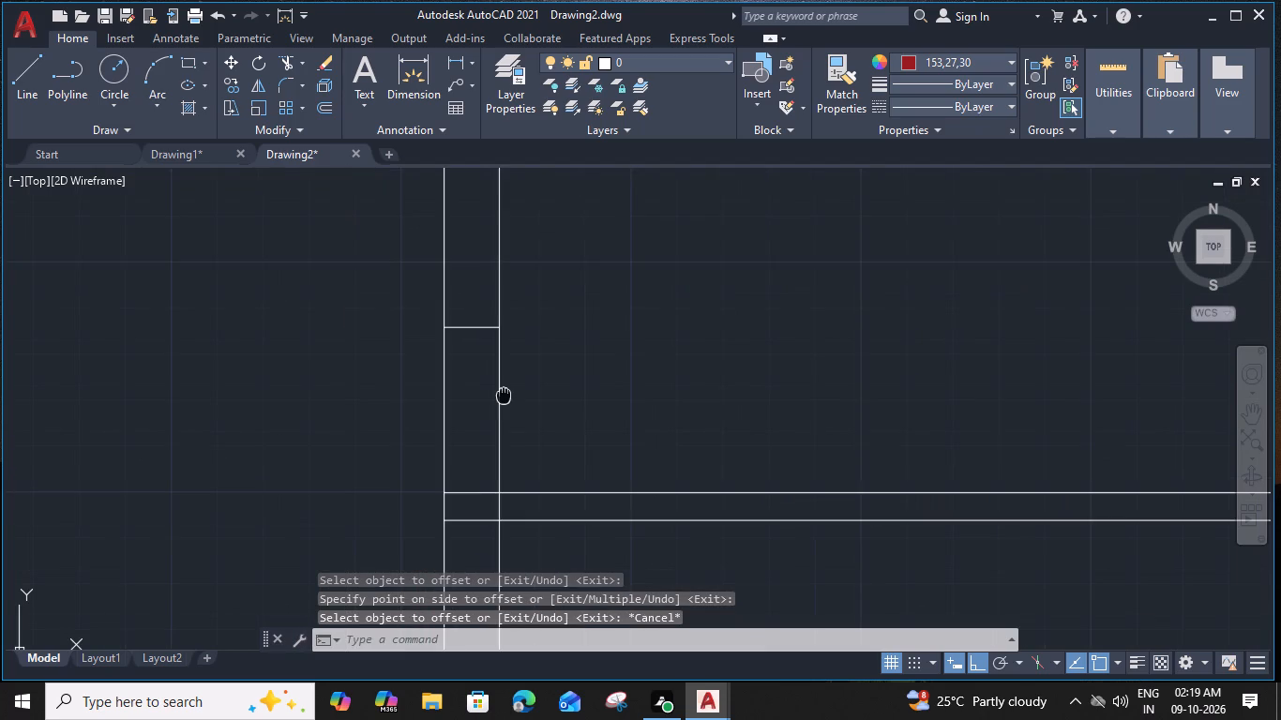
pyautogui.scroll(-2, 510, 456)
pyautogui.moveTo(511, 461); pyautogui.dragTo(511, 423, button='middle')
pyautogui.write('L')
pyautogui.press('space')
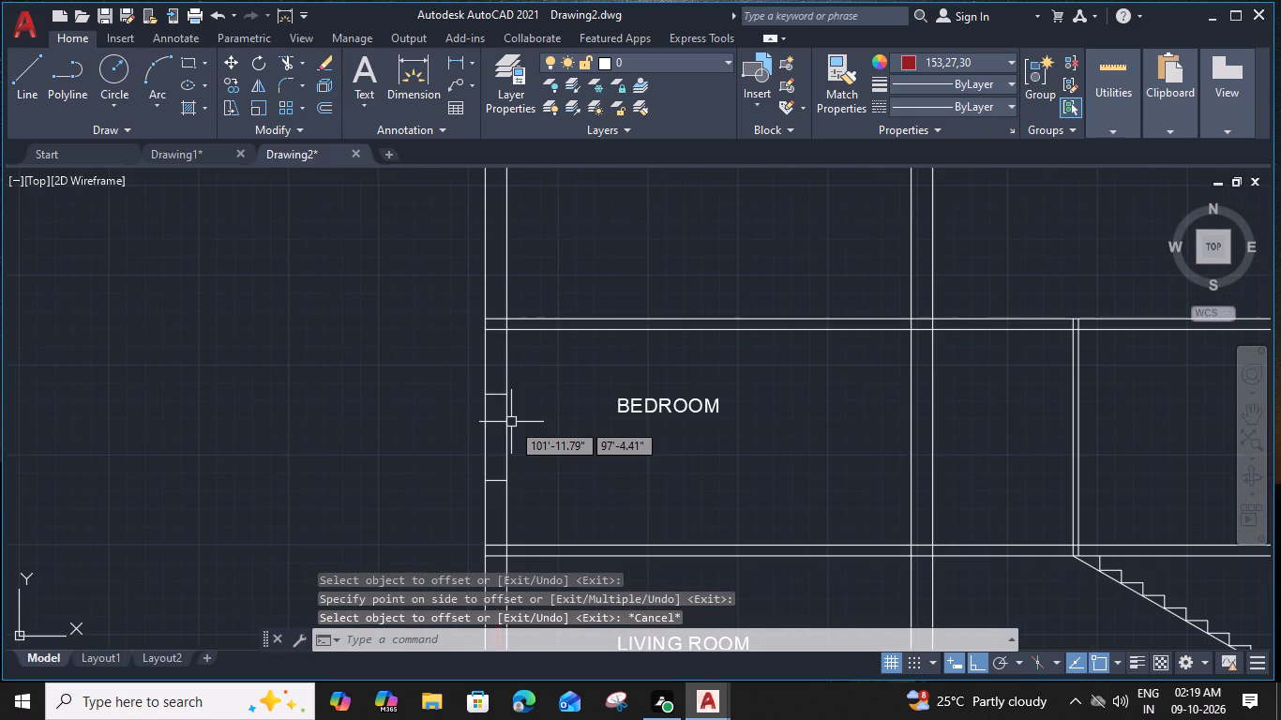
pyautogui.click(496, 394)
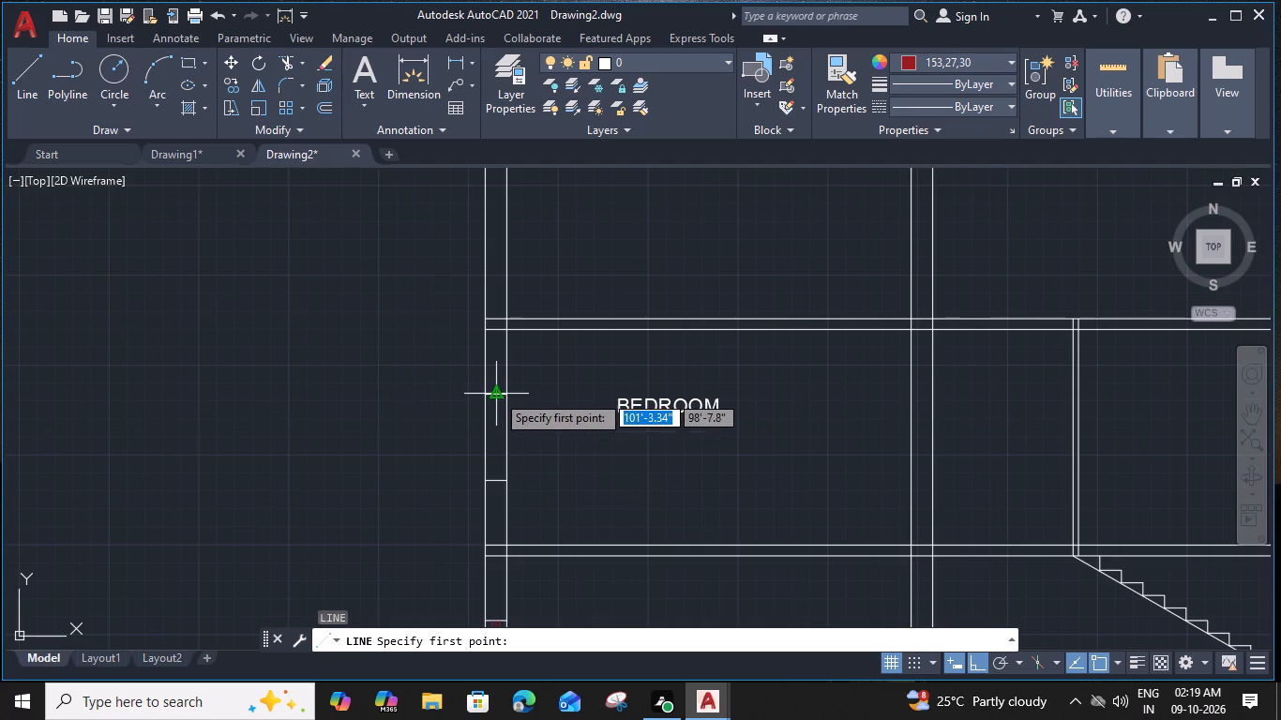
pyautogui.scroll(4, 493, 483)
pyautogui.click(494, 485)
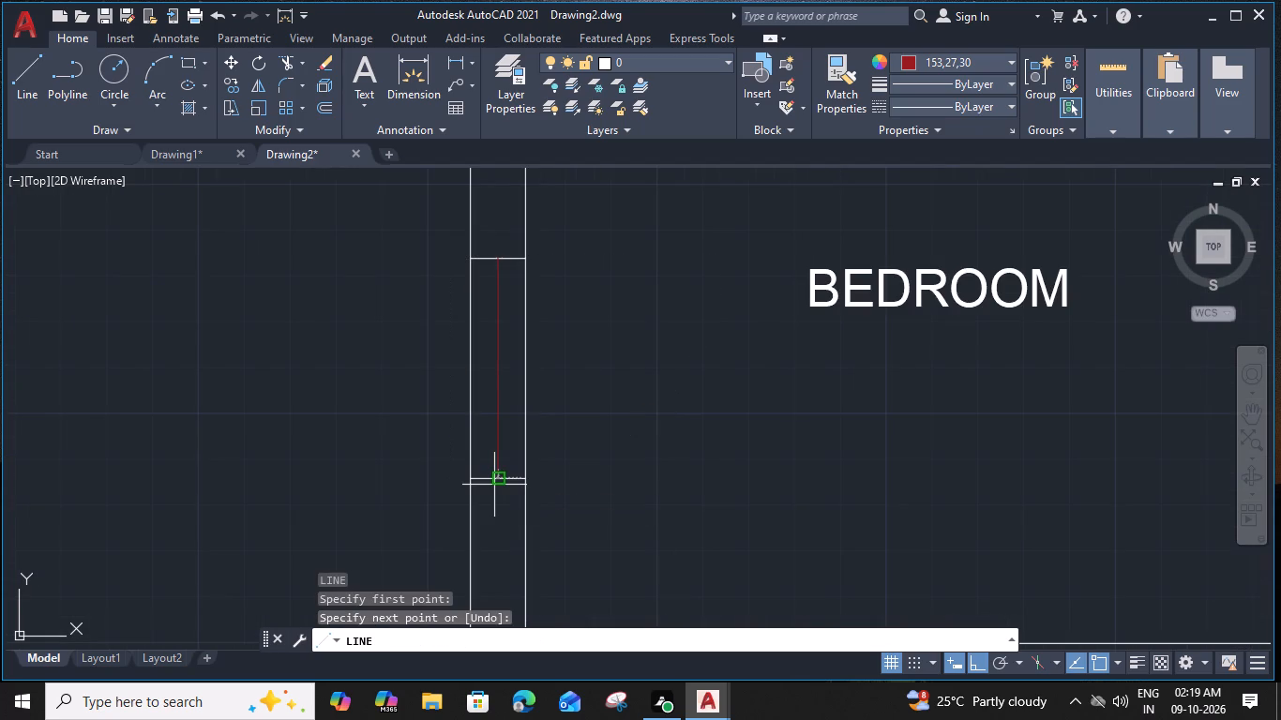
pyautogui.press('Escape')
# Offset the middle-storey red window line 2" to both sides.
pyautogui.click(498, 448)
pyautogui.write('O 2"')
pyautogui.press('Return')
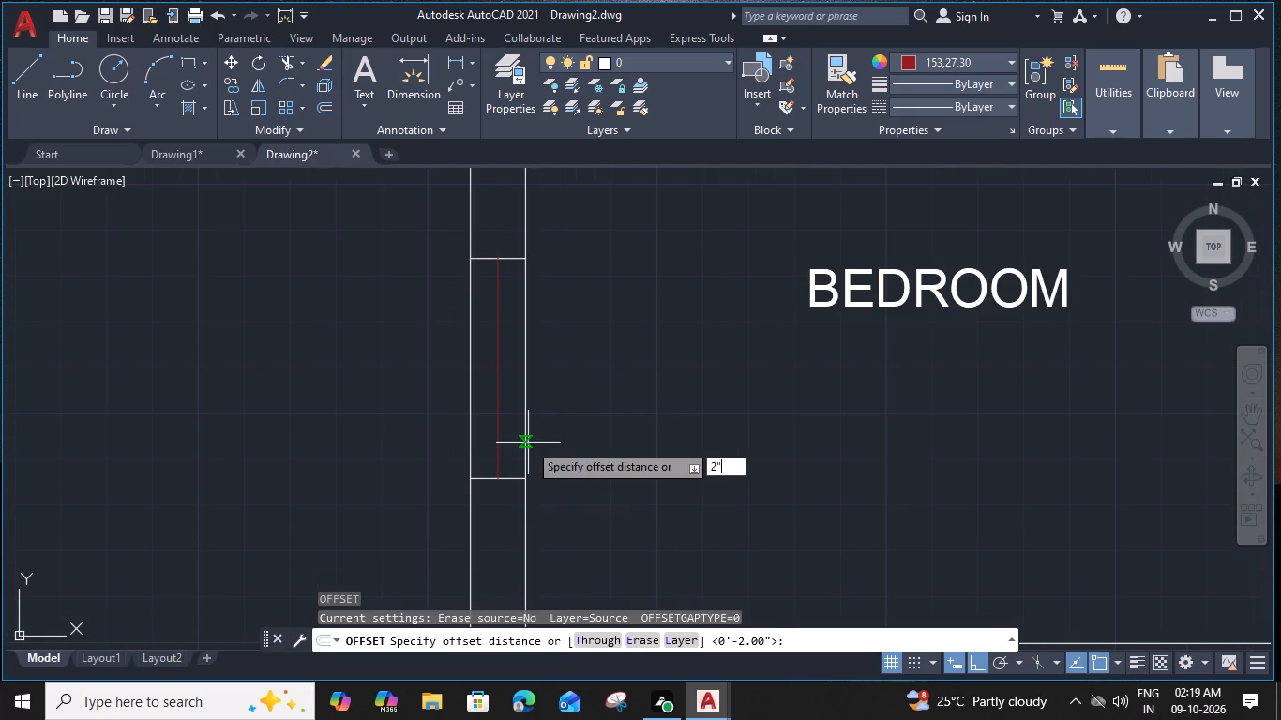
pyautogui.click(553, 446)
pyautogui.click(497, 445)
pyautogui.click(420, 451)
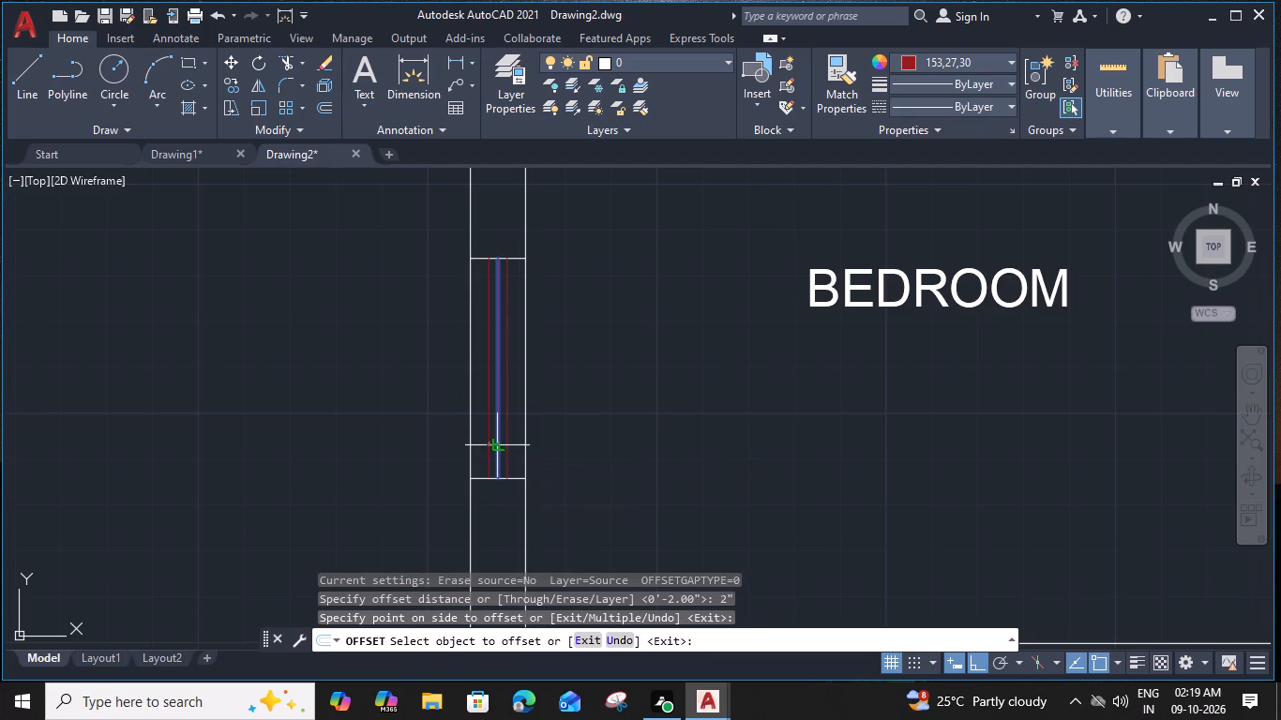
pyautogui.press('Escape')
# Offset the top line of the slab above the BEDROOM storey 5' upward into the top storey.
pyautogui.scroll(-4, 477, 430)
pyautogui.scroll(-1, 669, 471)
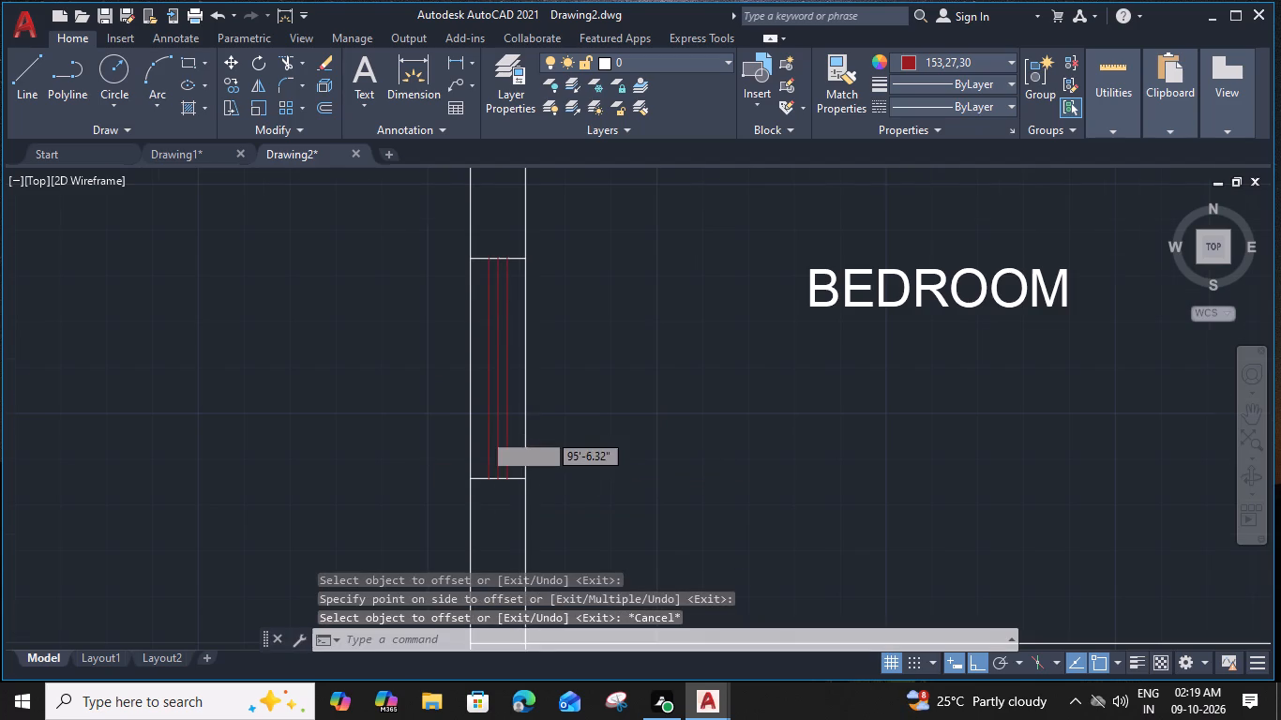
pyautogui.moveTo(675, 464); pyautogui.dragTo(659, 444, button='middle')
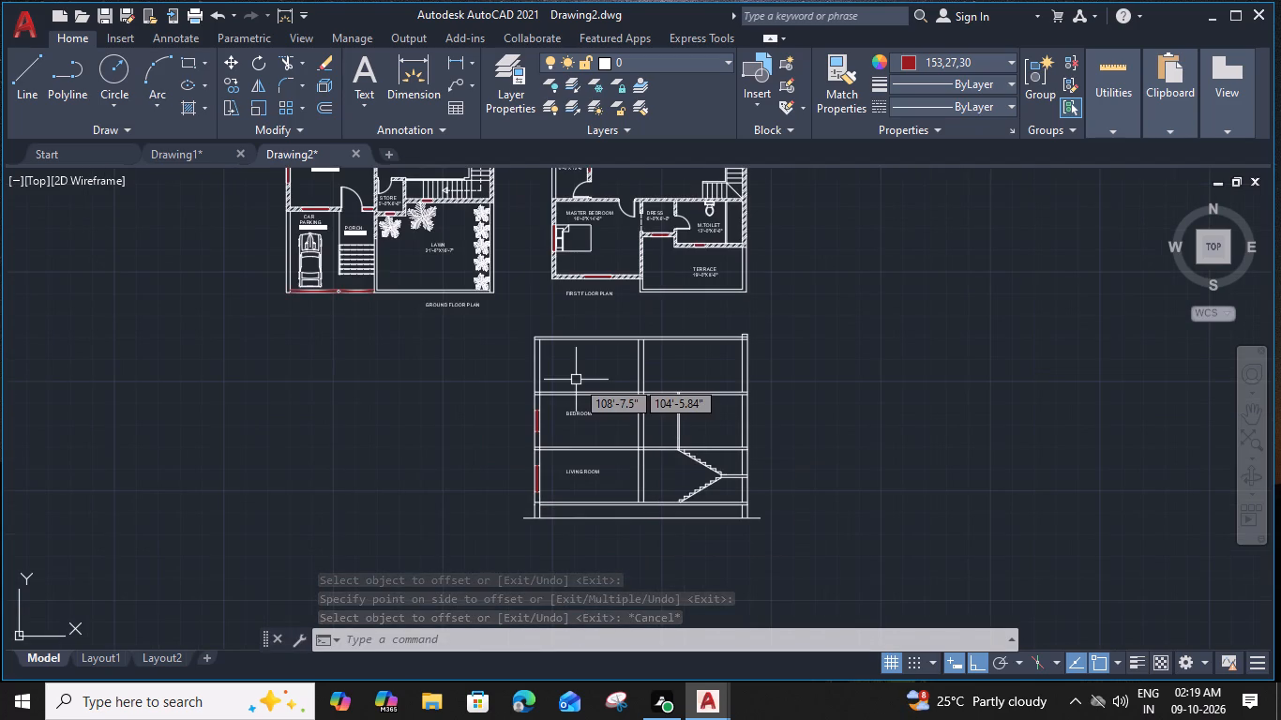
pyautogui.scroll(2, 646, 391)
pyautogui.click(652, 396)
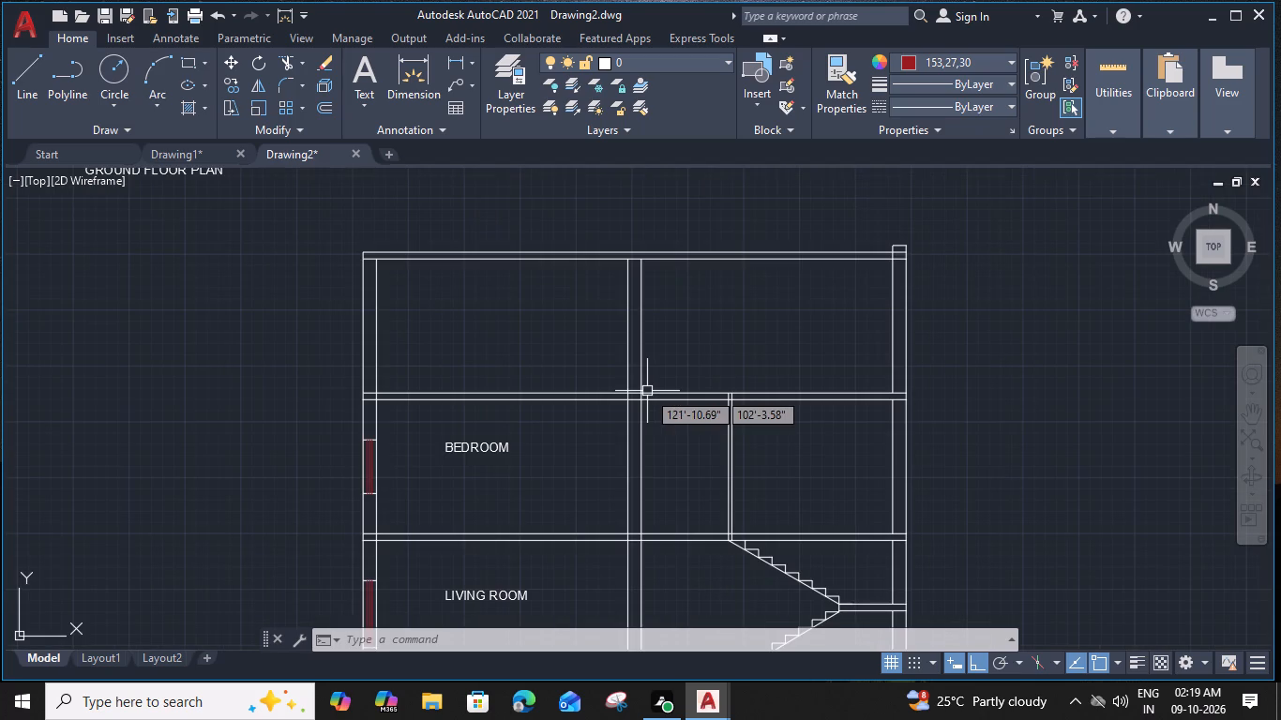
pyautogui.write('O')
pyautogui.press('space')
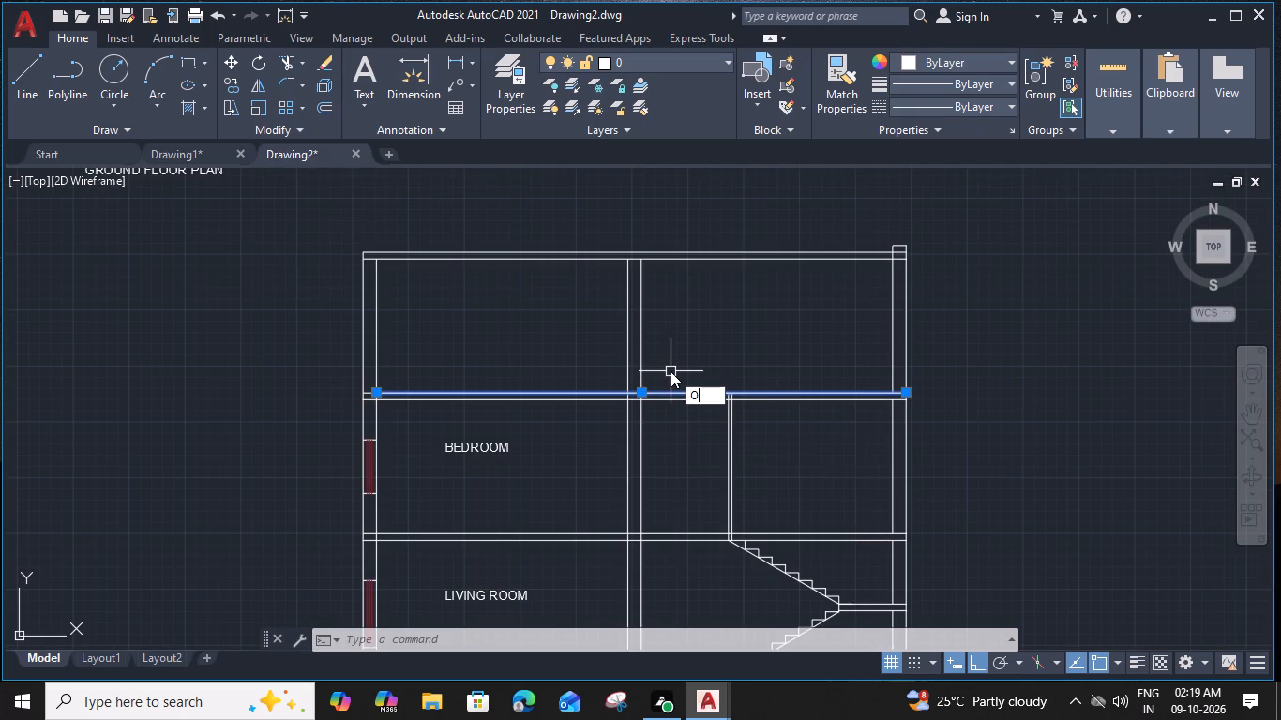
pyautogui.write("6'")
pyautogui.press('space')
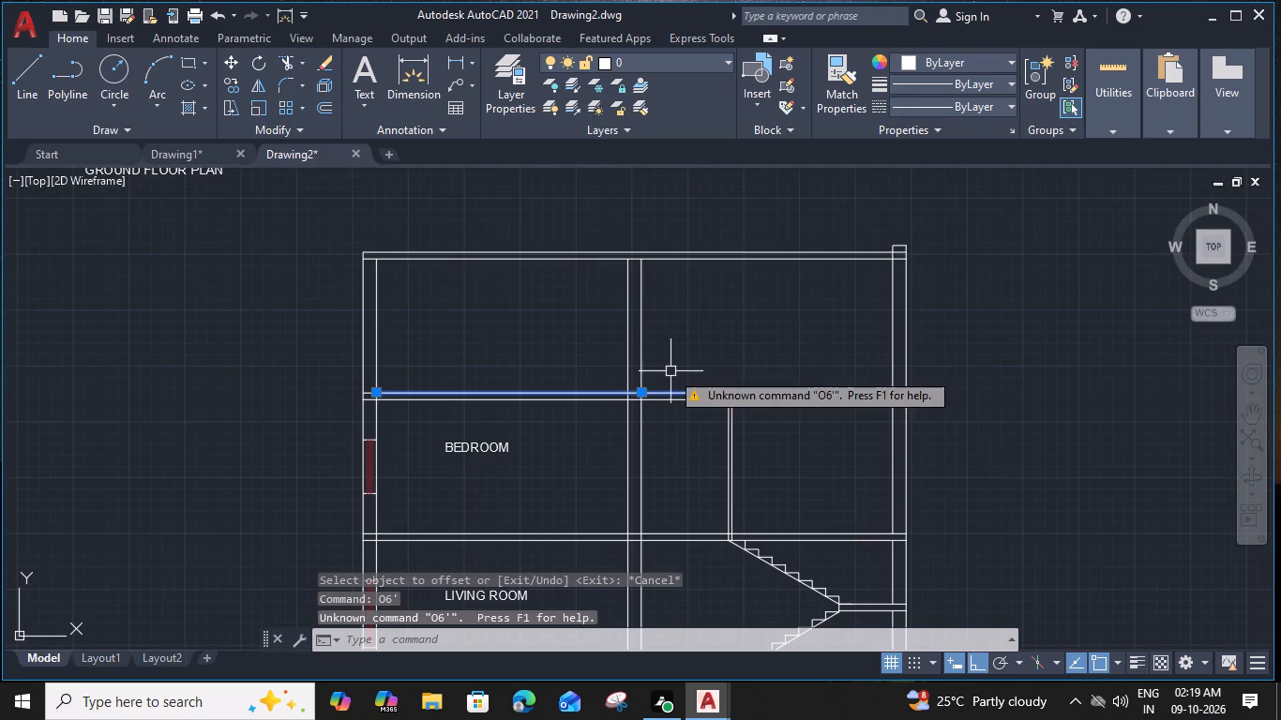
pyautogui.press('o')
pyautogui.press('space')
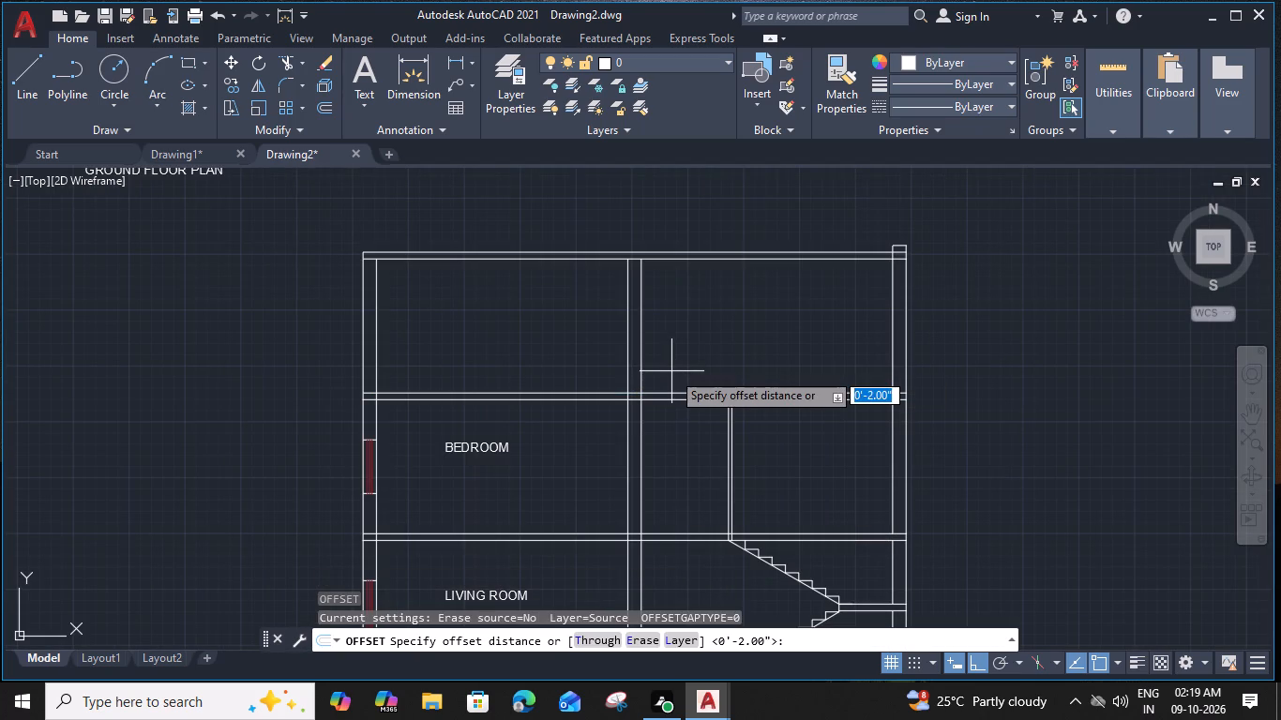
pyautogui.write("6'")
pyautogui.press('space')
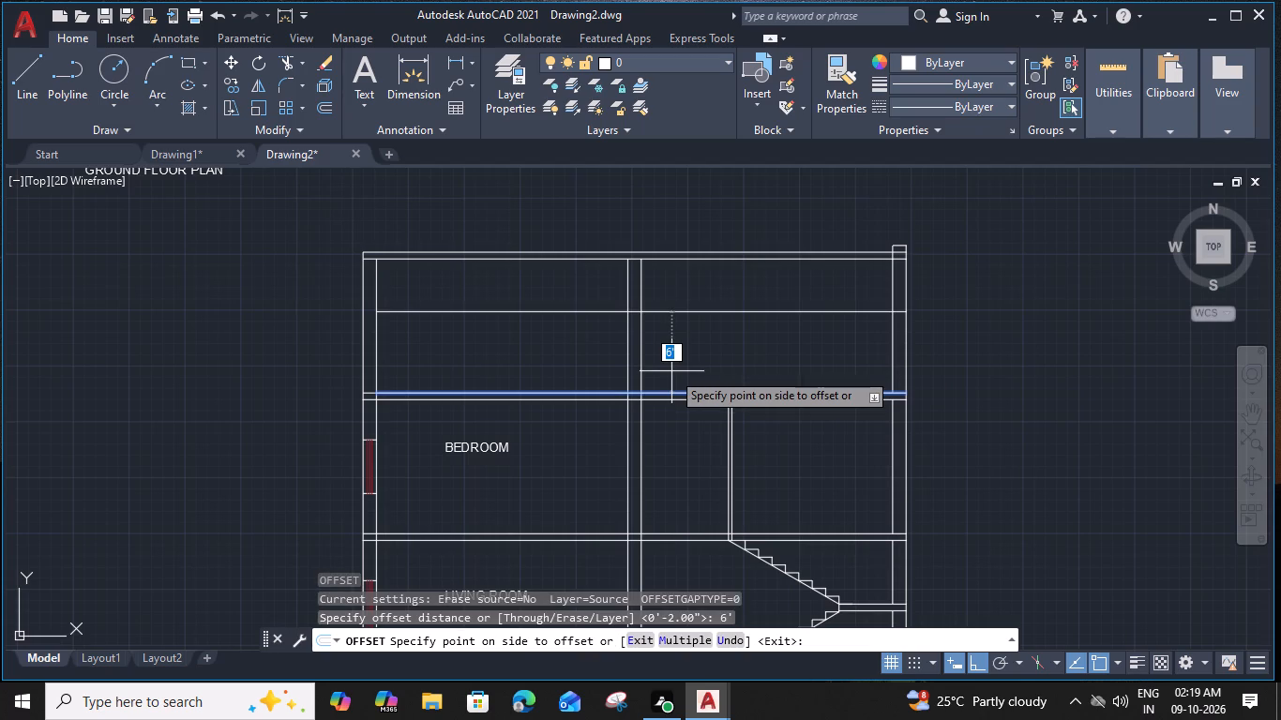
pyautogui.write("5'")
pyautogui.press('space')
# Offset the new horizontal line in the top storey 3" downward.
pyautogui.click(690, 324)
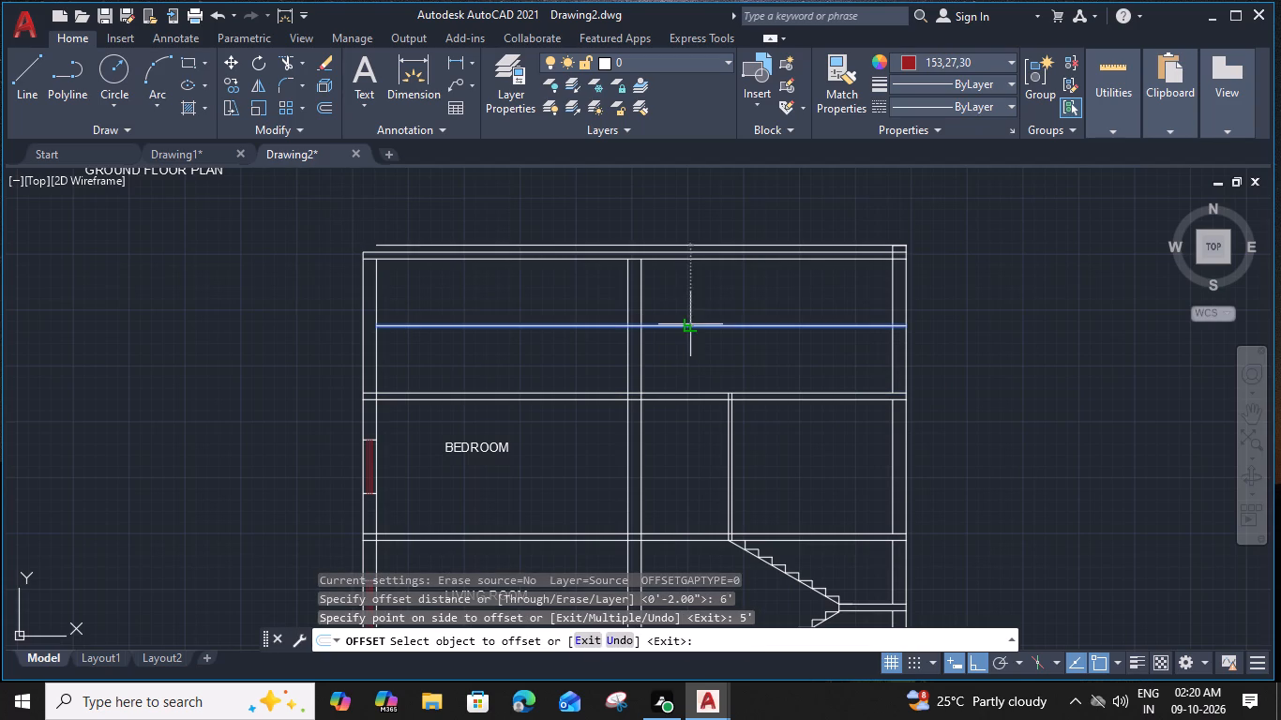
pyautogui.press('3')
pyautogui.hotkey('shift', '"')
pyautogui.press('Return')
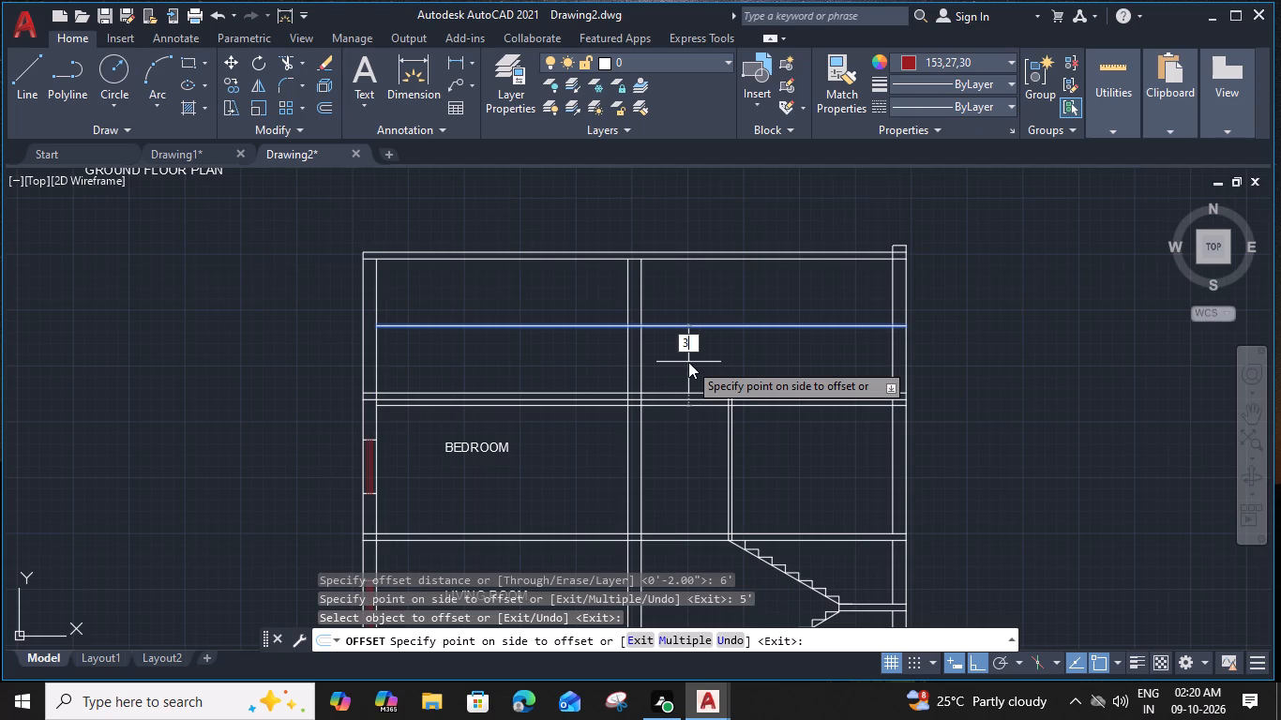
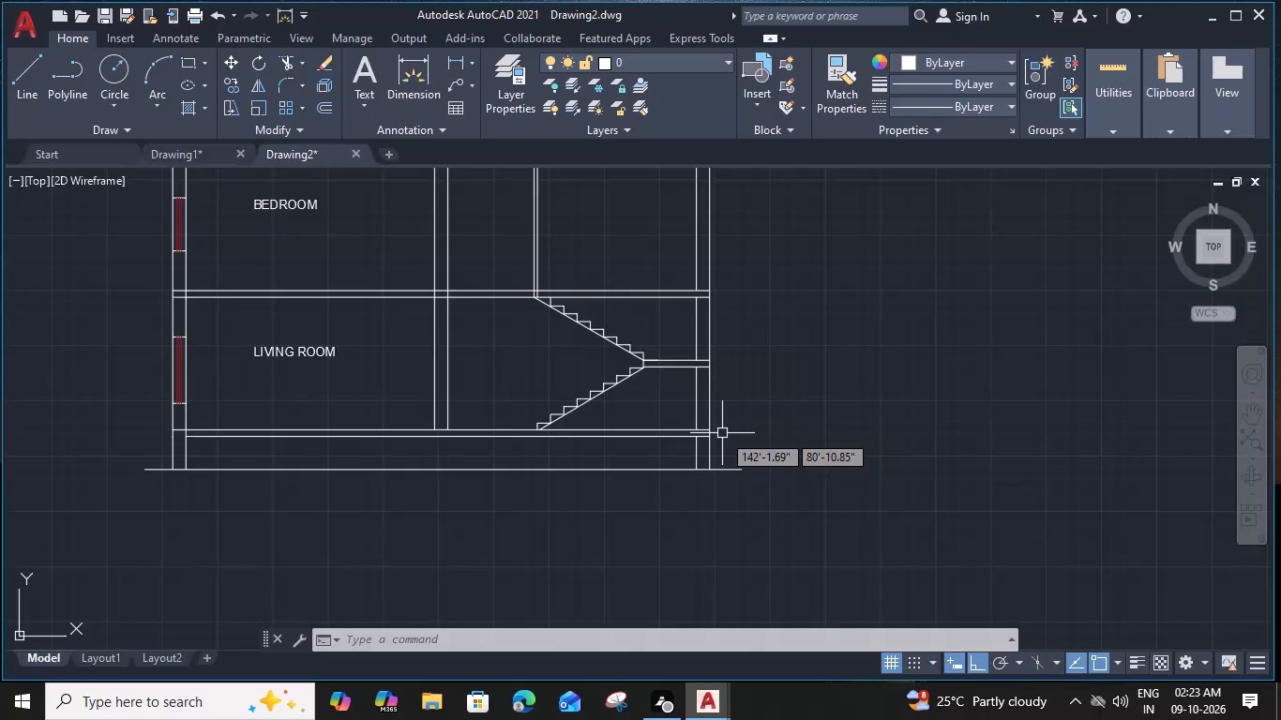
# Draw a horizontal line outward from the right outer wall's face, level with the underside of the LIVING ROOM floor slab.
pyautogui.write('L')
pyautogui.press('space')
pyautogui.scroll(1, 714, 438)
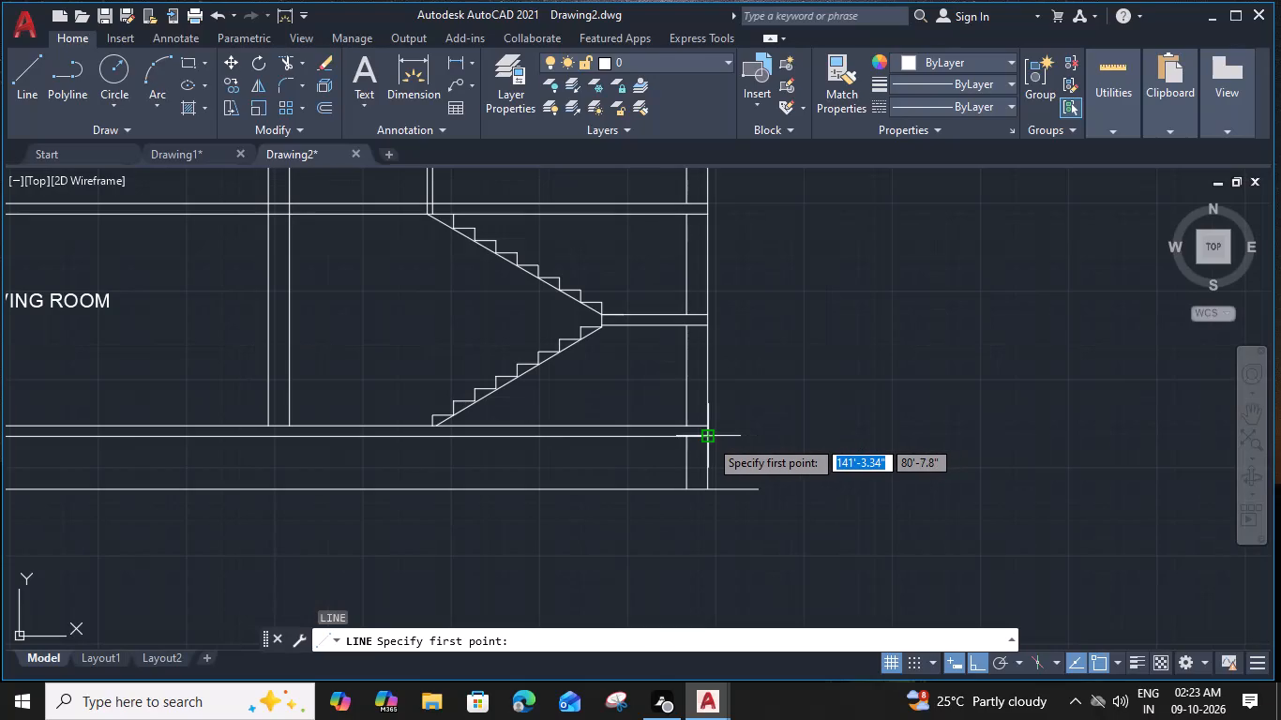
pyautogui.click(709, 439)
pyautogui.click(843, 433)
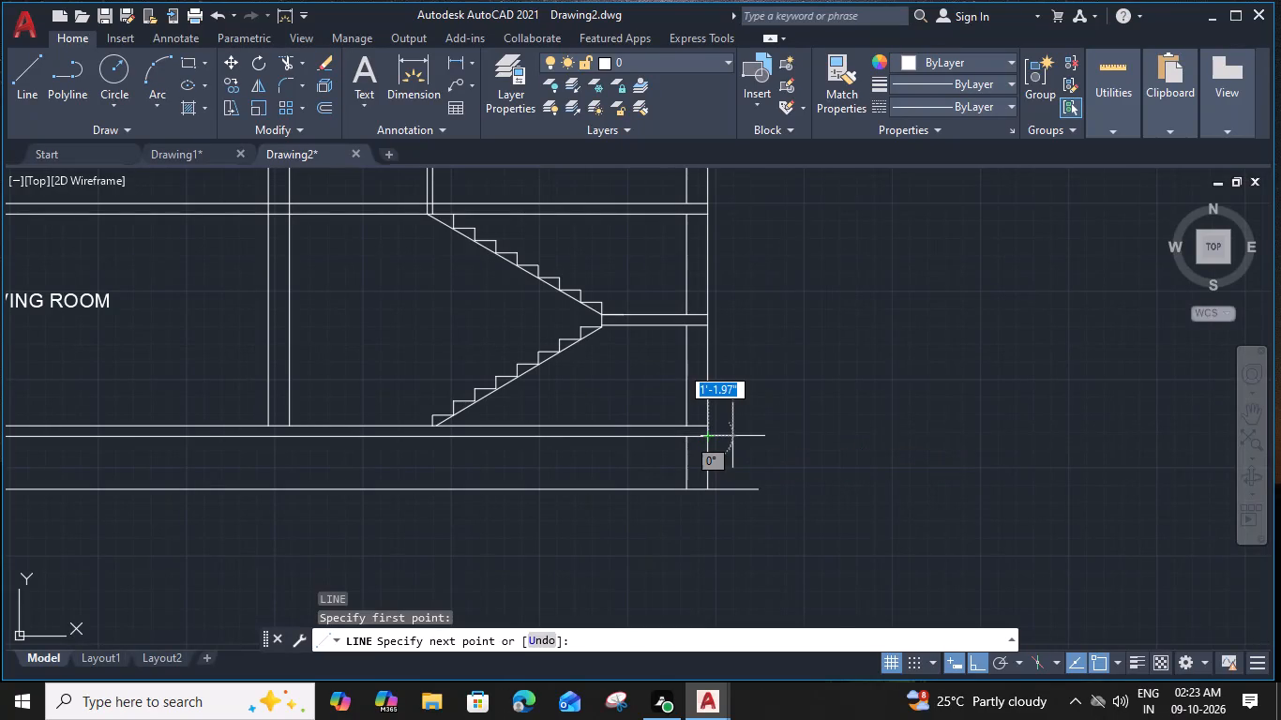
pyautogui.press('Escape')
# Draw a horizontal line about 5'-10" outward from the left outer wall's face, level with the floor slab's underside.
pyautogui.moveTo(462, 484); pyautogui.dragTo(938, 434, button='middle')
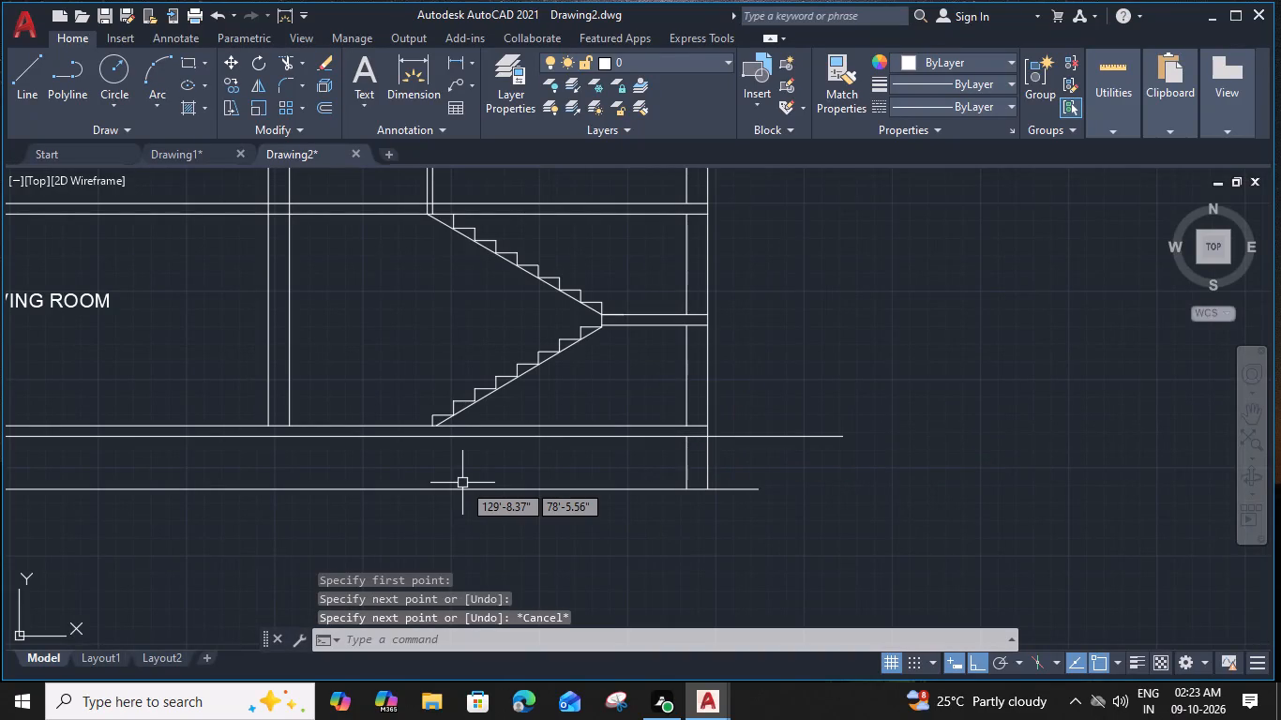
pyautogui.write('L')
pyautogui.press('space')
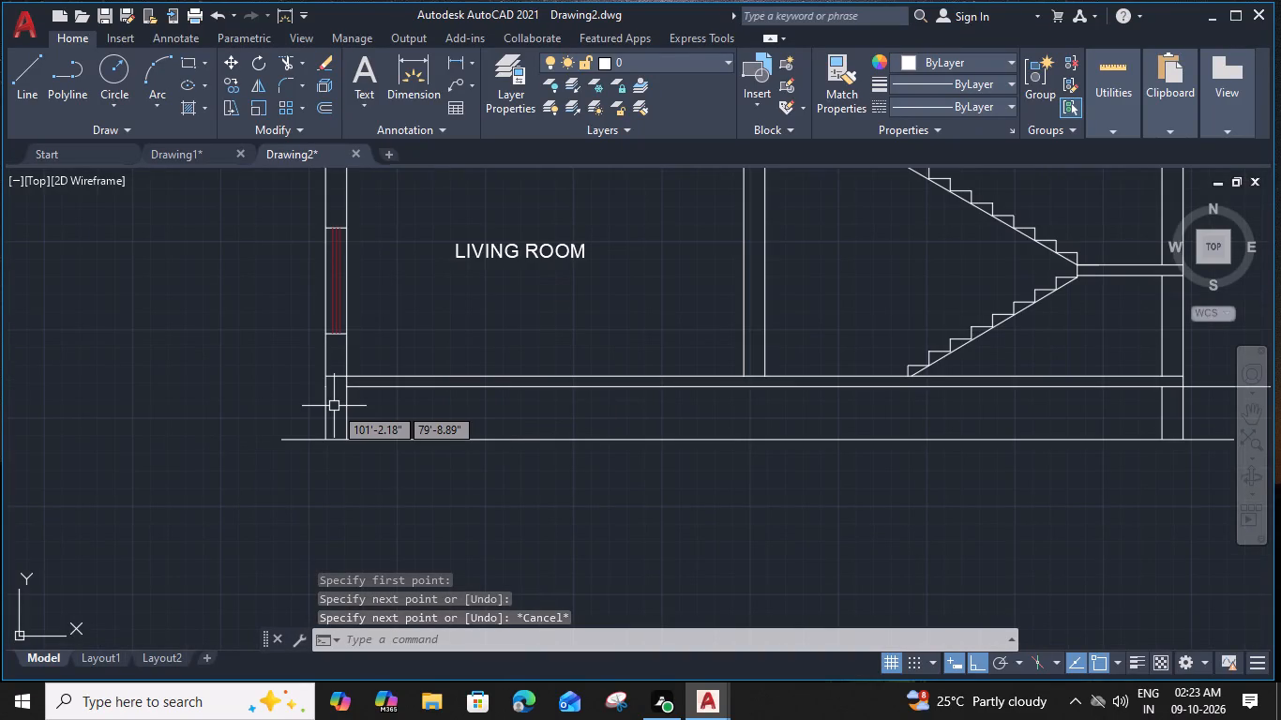
pyautogui.click(328, 387)
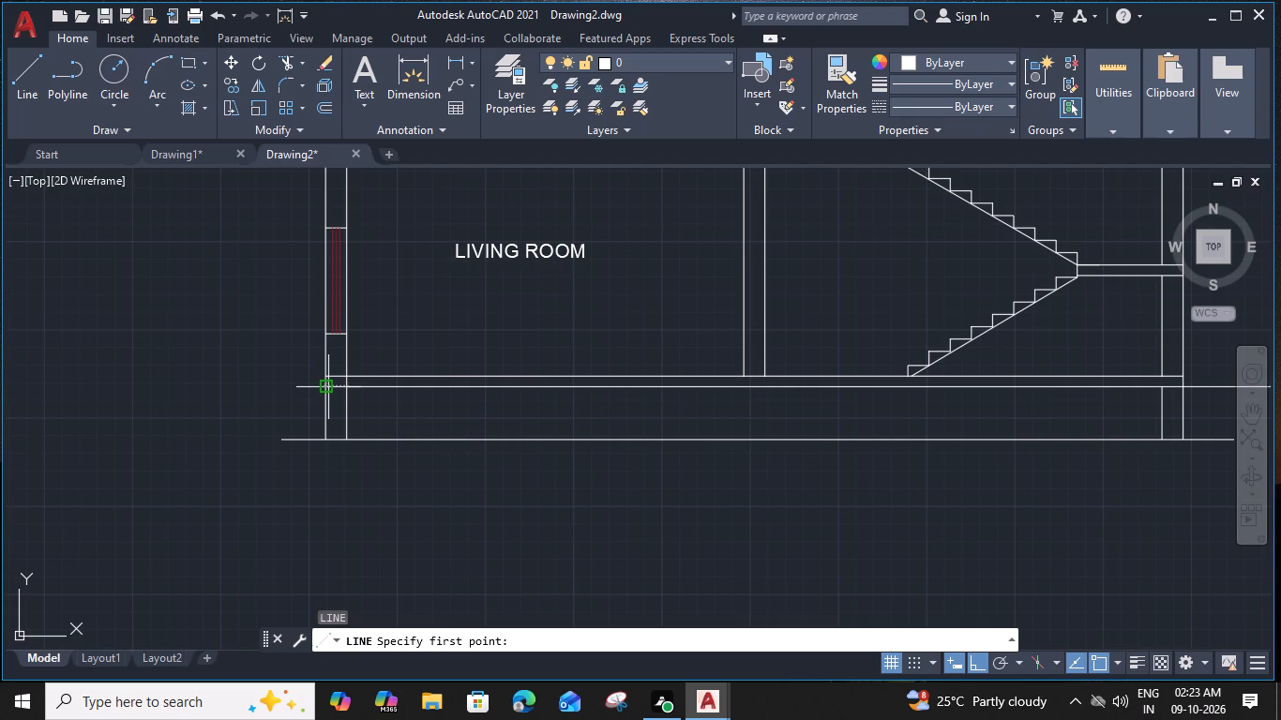
pyautogui.click(202, 384)
pyautogui.press('Escape')
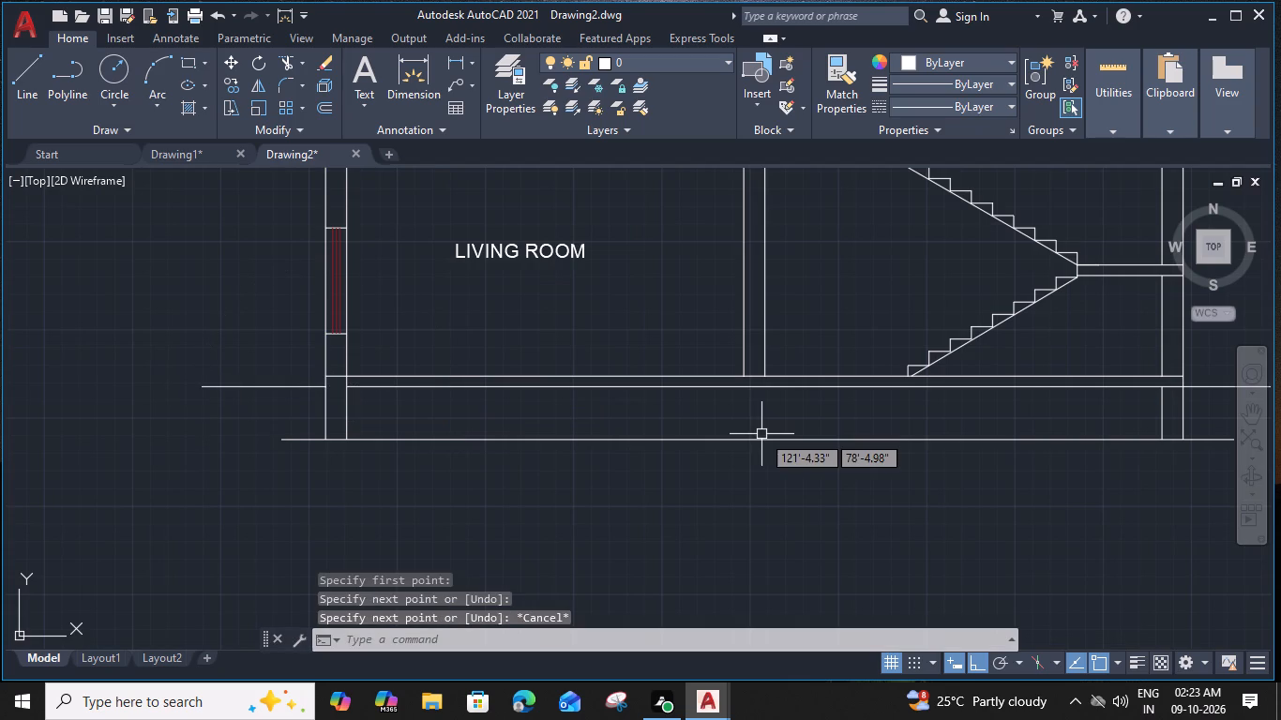
# Copy the BEDROOM label from the middle storey into the small room on the top storey.
pyautogui.scroll(-1, 795, 258)
pyautogui.moveTo(794, 273); pyautogui.dragTo(795, 262, button='middle')
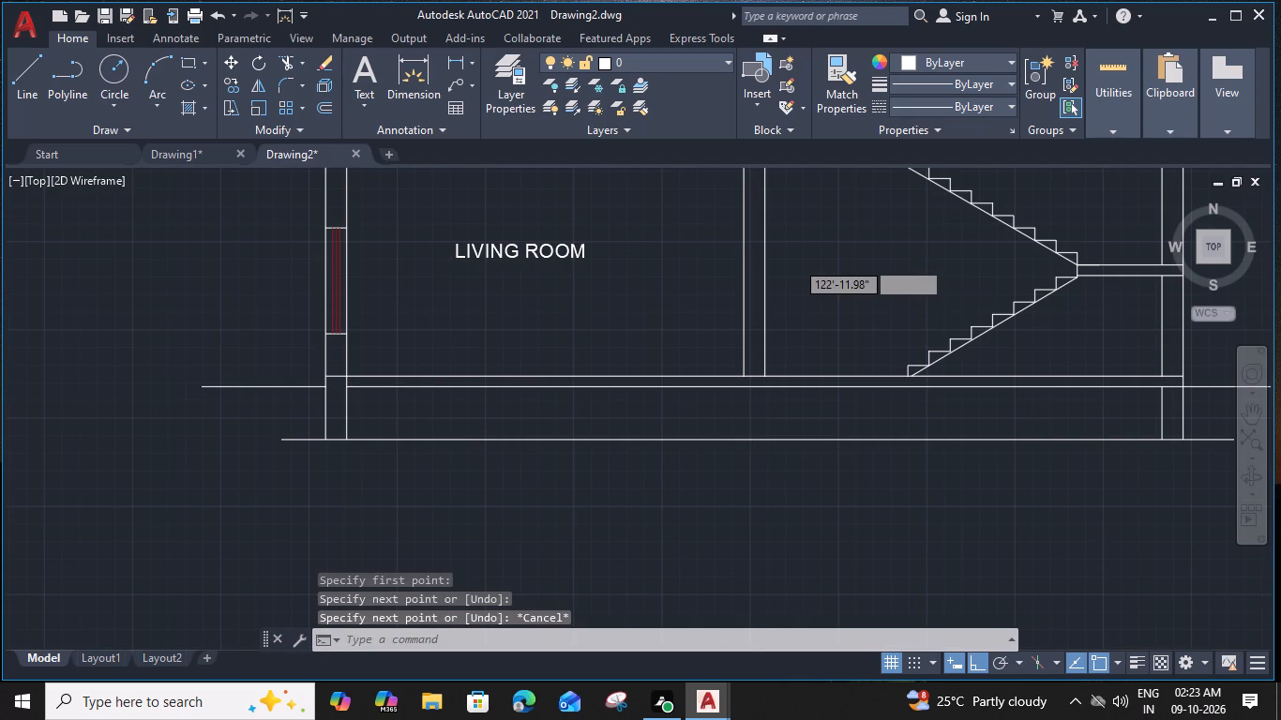
pyautogui.moveTo(795, 262); pyautogui.dragTo(604, 471, button='middle')
pyautogui.moveTo(629, 347); pyautogui.dragTo(626, 347, button='middle')
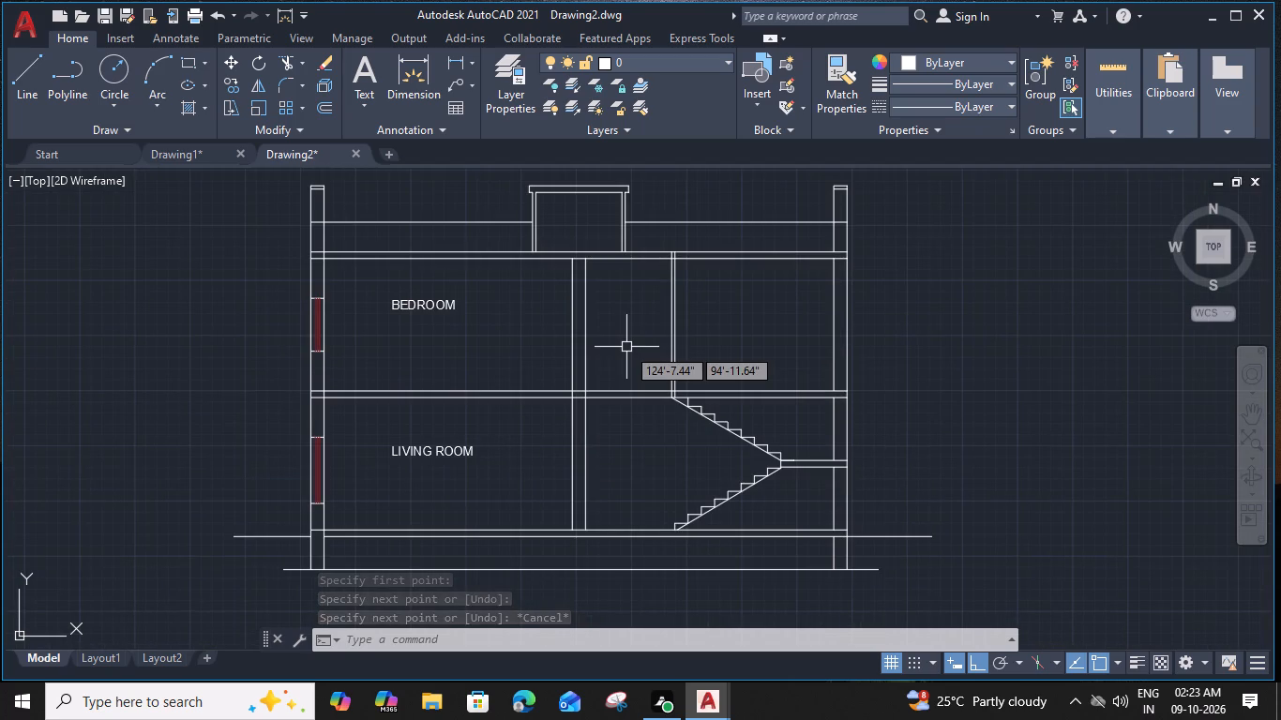
pyautogui.moveTo(626, 347); pyautogui.dragTo(640, 391, button='middle')
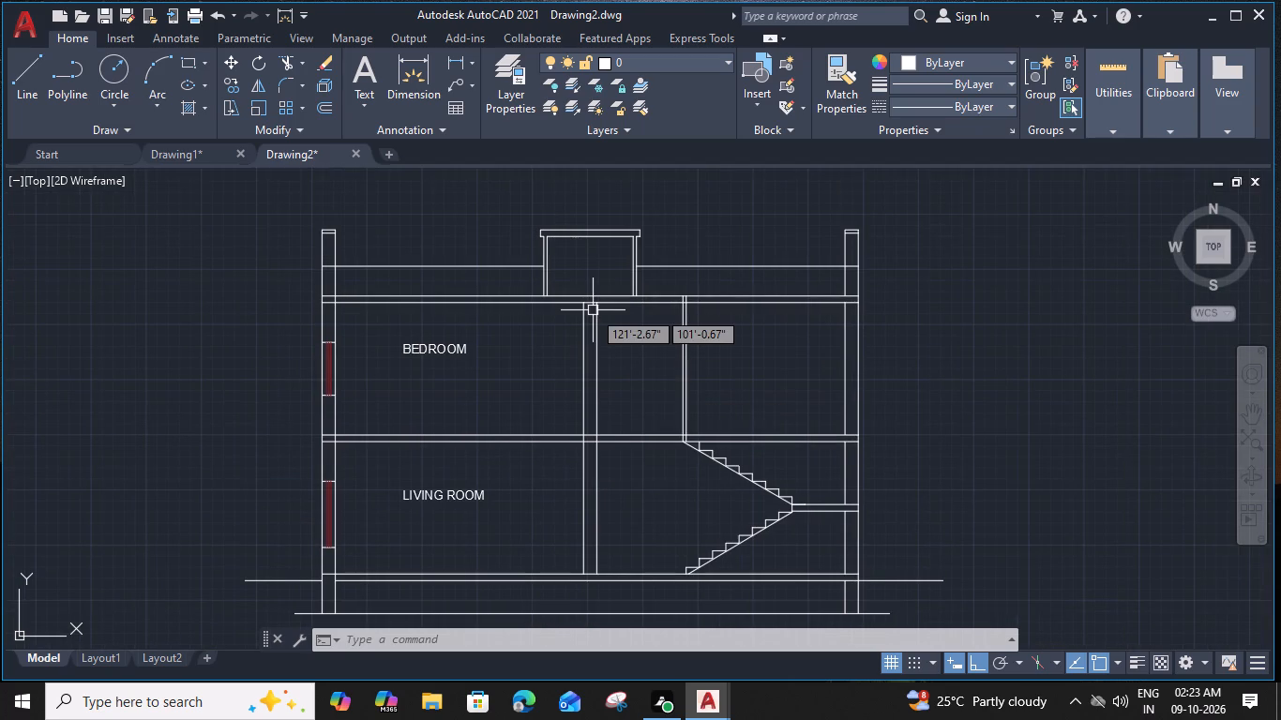
pyautogui.click(467, 344)
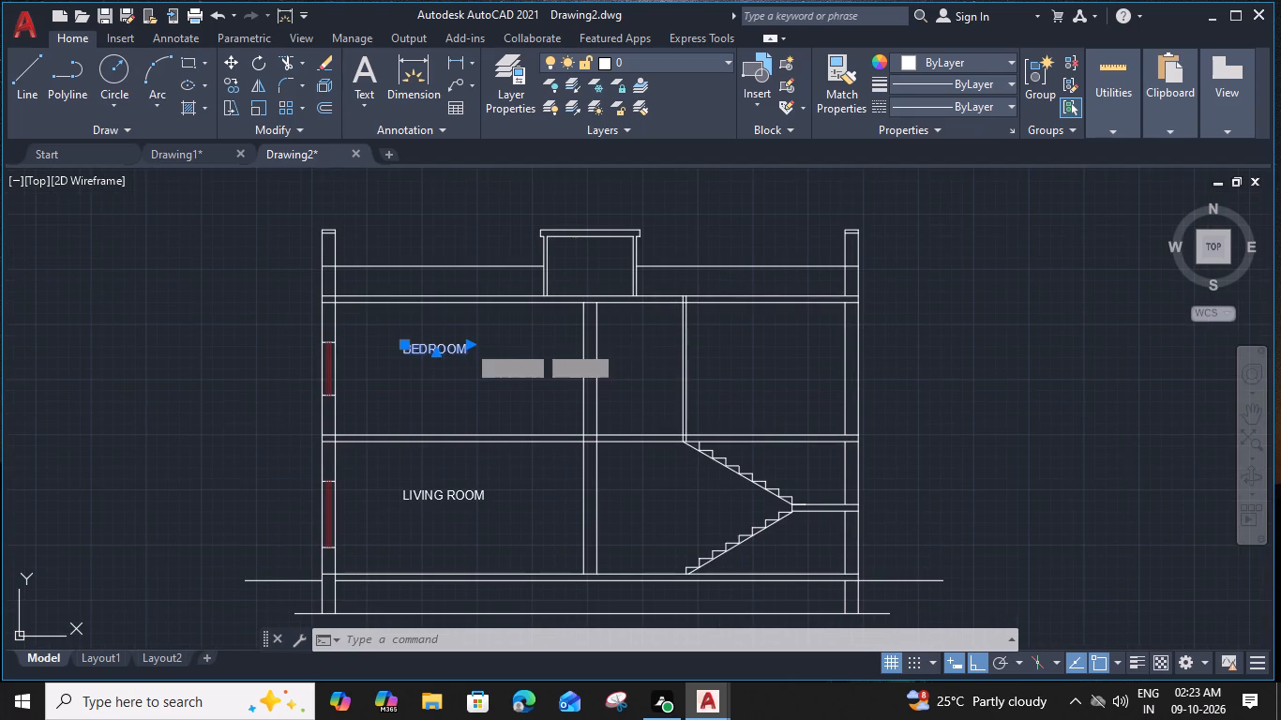
pyautogui.press('c')
pyautogui.write('O')
pyautogui.press('space')
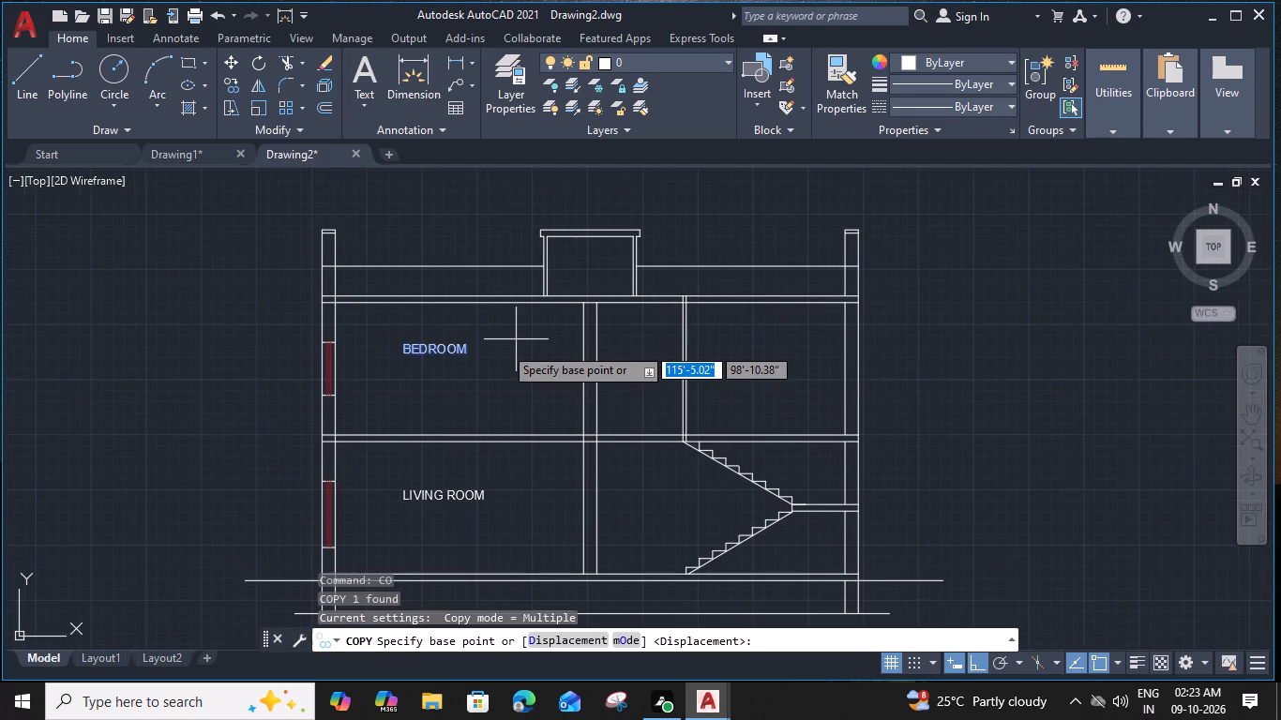
pyautogui.click(465, 352)
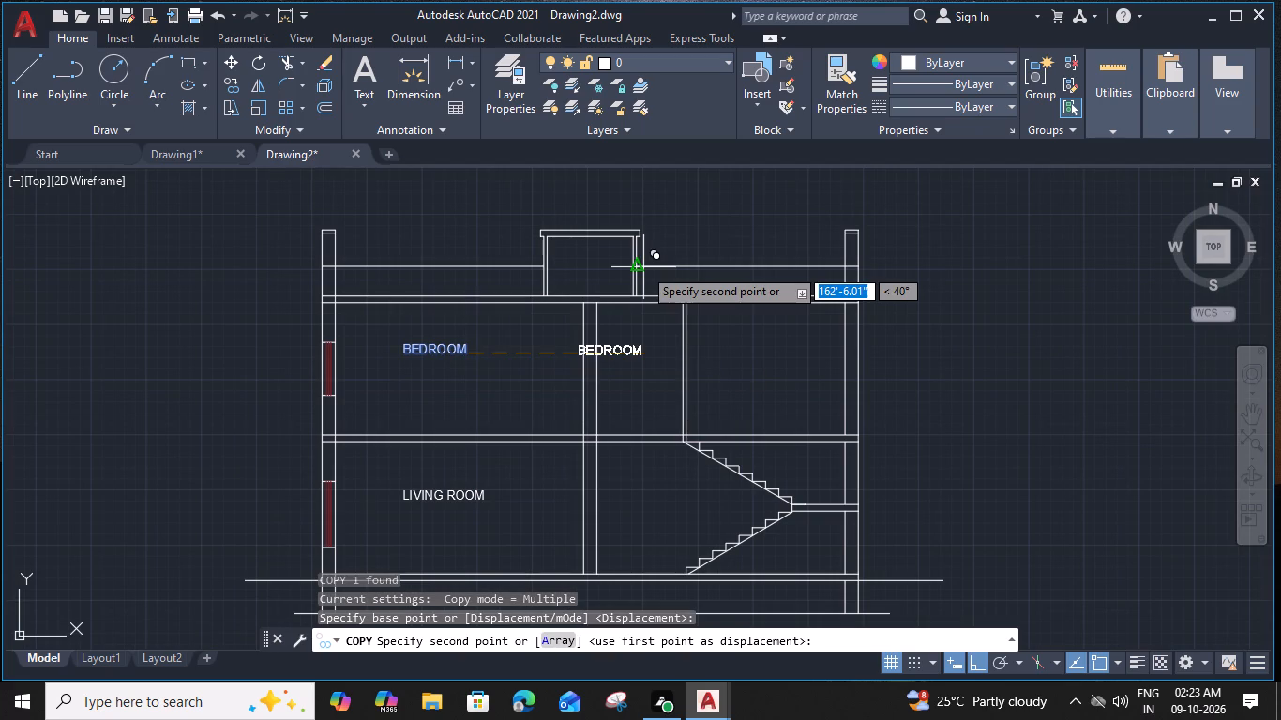
pyautogui.click(636, 271)
pyautogui.press('Escape')
# Move the copied BEDROOM label slightly left so it sits between the walls of the small top-storey room.
pyautogui.moveTo(564, 293); pyautogui.dragTo(585, 315, button='middle')
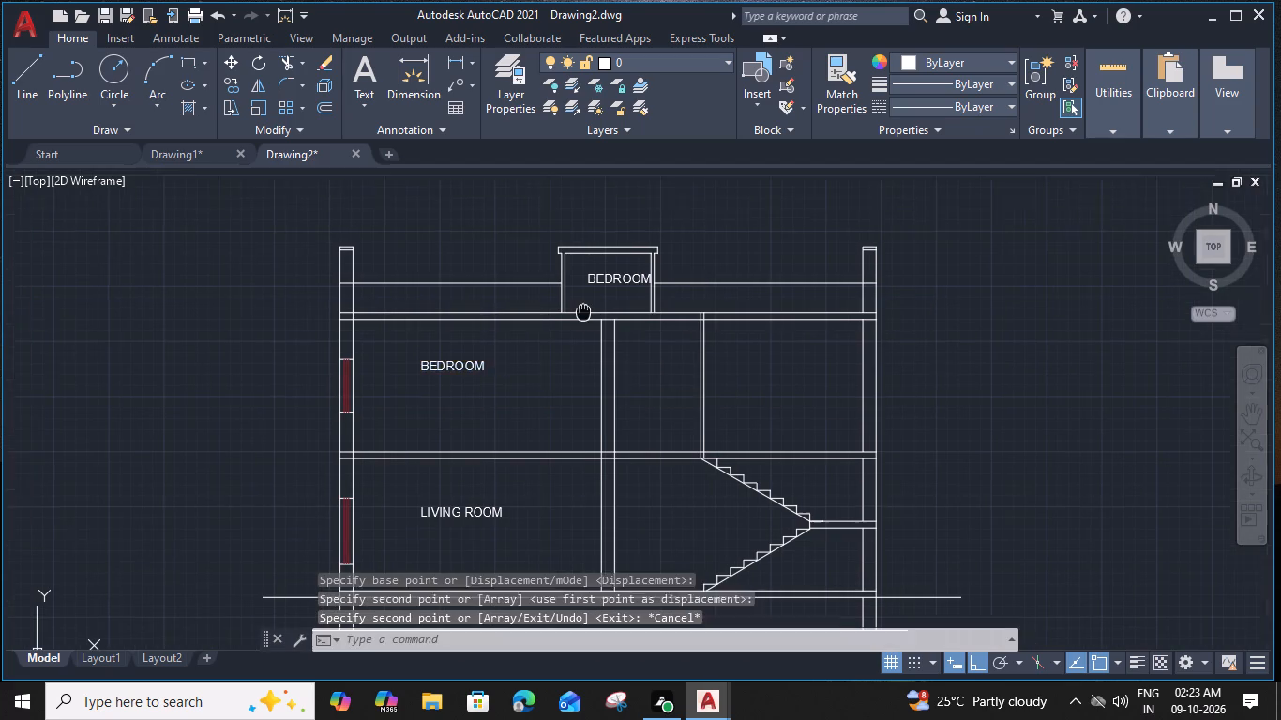
pyautogui.moveTo(585, 315); pyautogui.dragTo(586, 316, button='middle')
pyautogui.scroll(2, 602, 280)
pyautogui.click(602, 280)
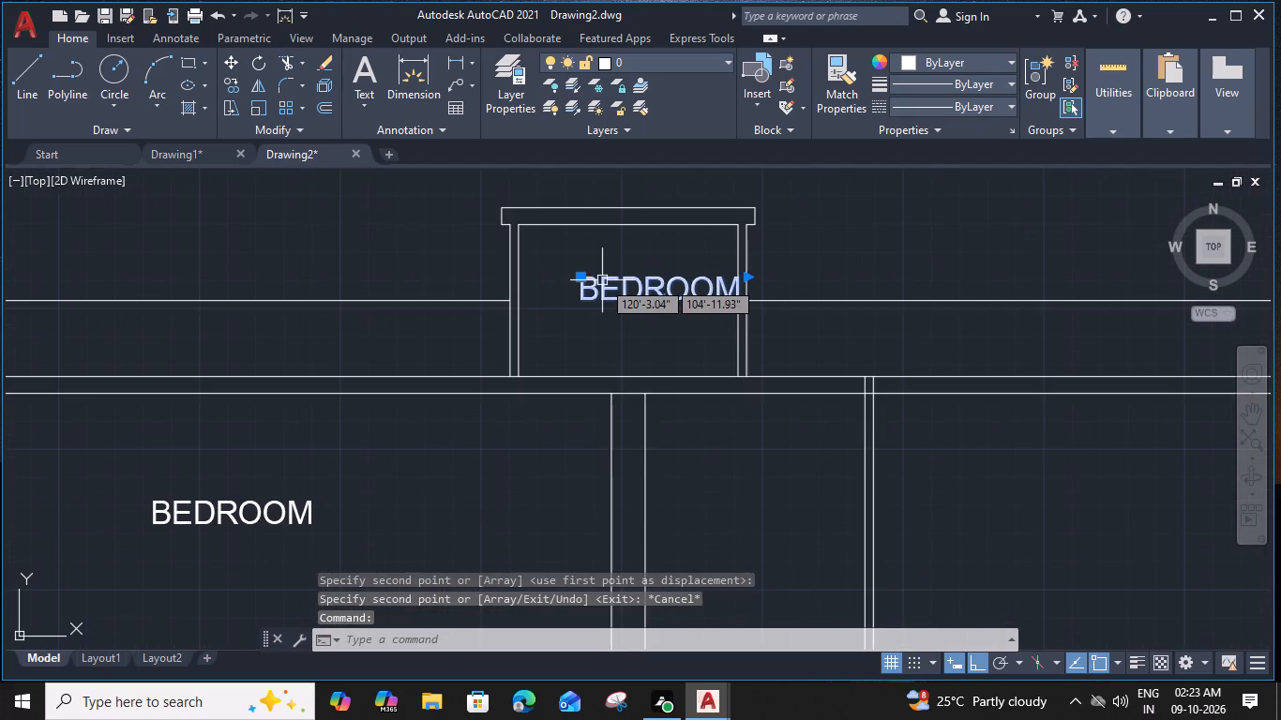
pyautogui.write('M')
pyautogui.press('space')
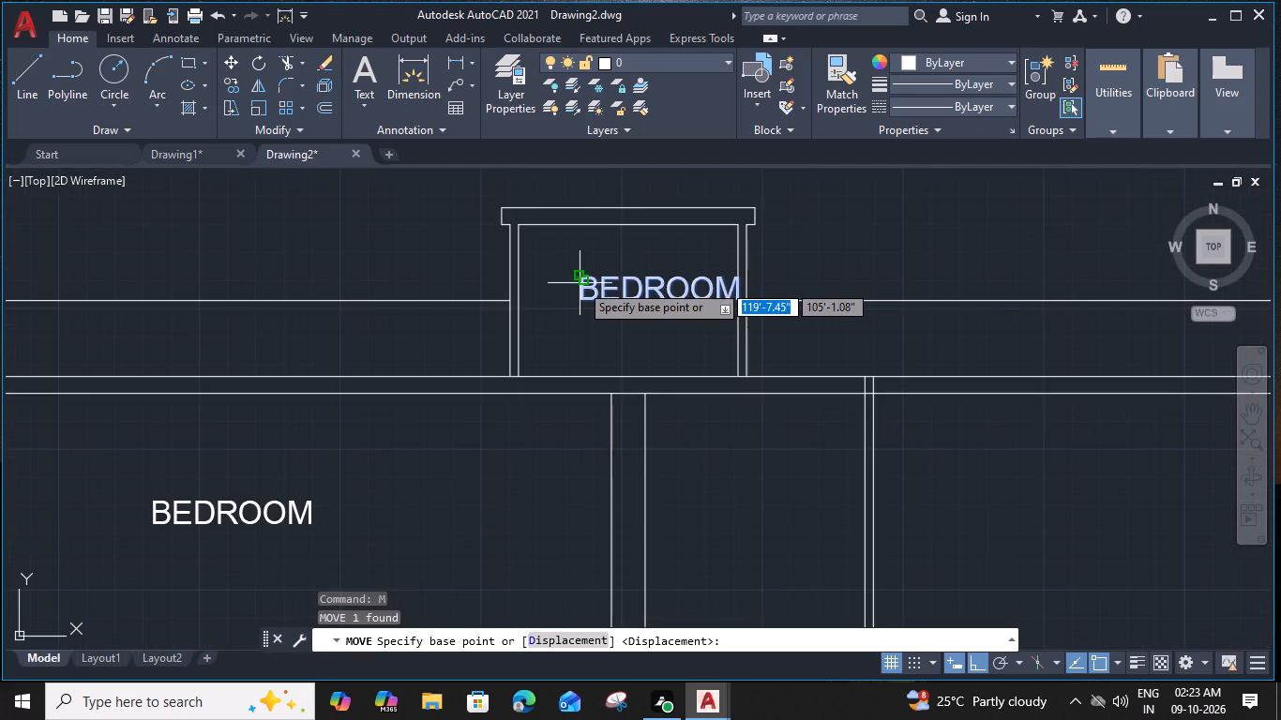
pyautogui.click(580, 275)
pyautogui.click(551, 278)
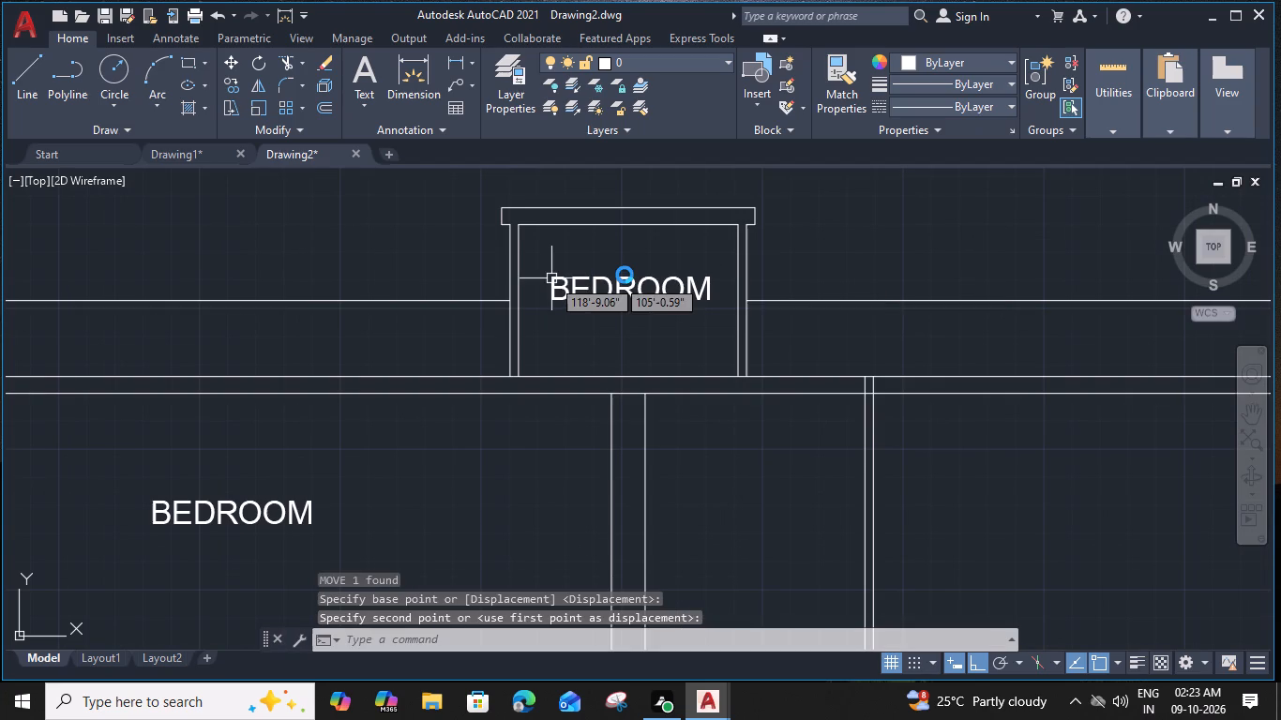
# Change the copied label's text in the small top-storey room to TERRACE.
pyautogui.doubleClick(634, 280)
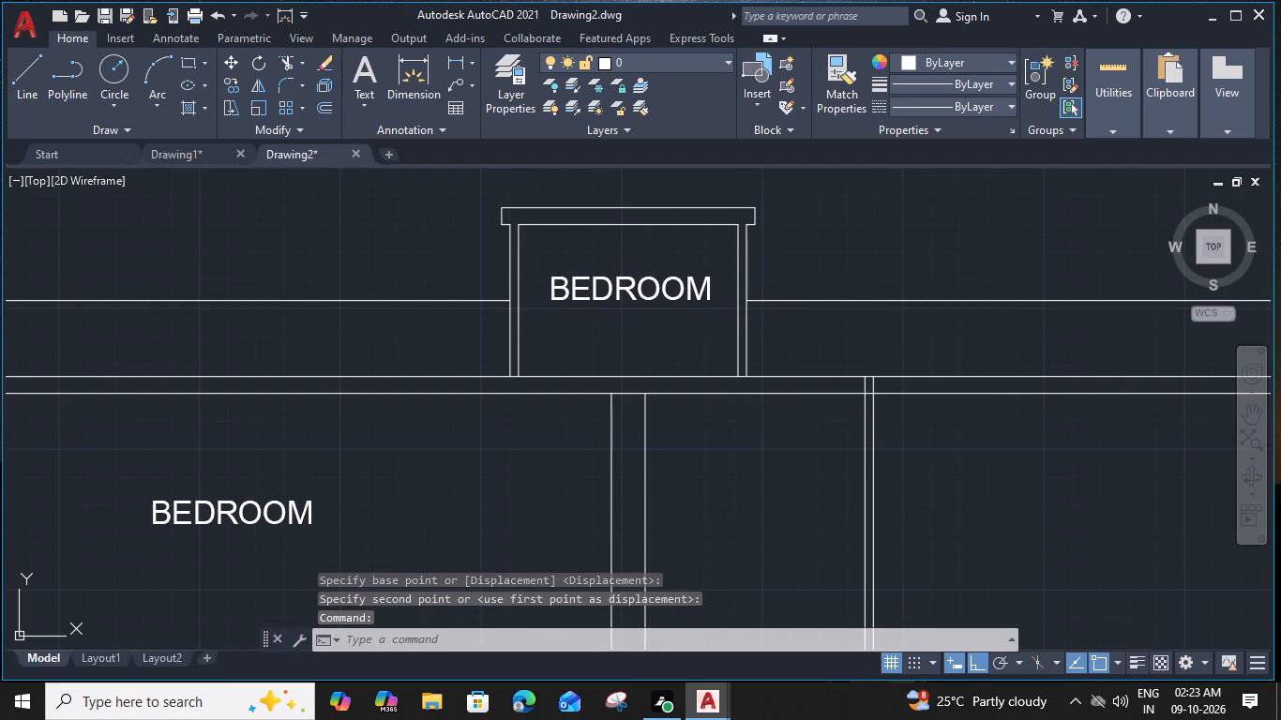
pyautogui.moveTo(710, 285); pyautogui.dragTo(522, 310)
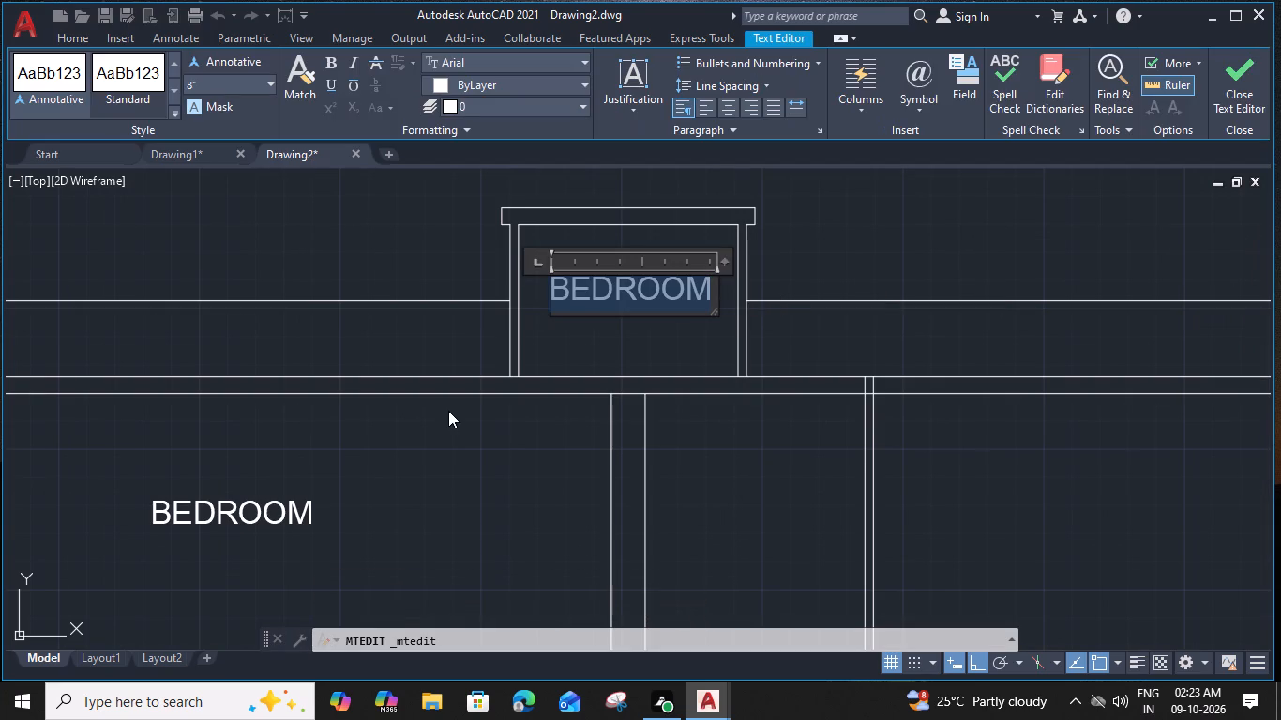
pyautogui.write('TE')
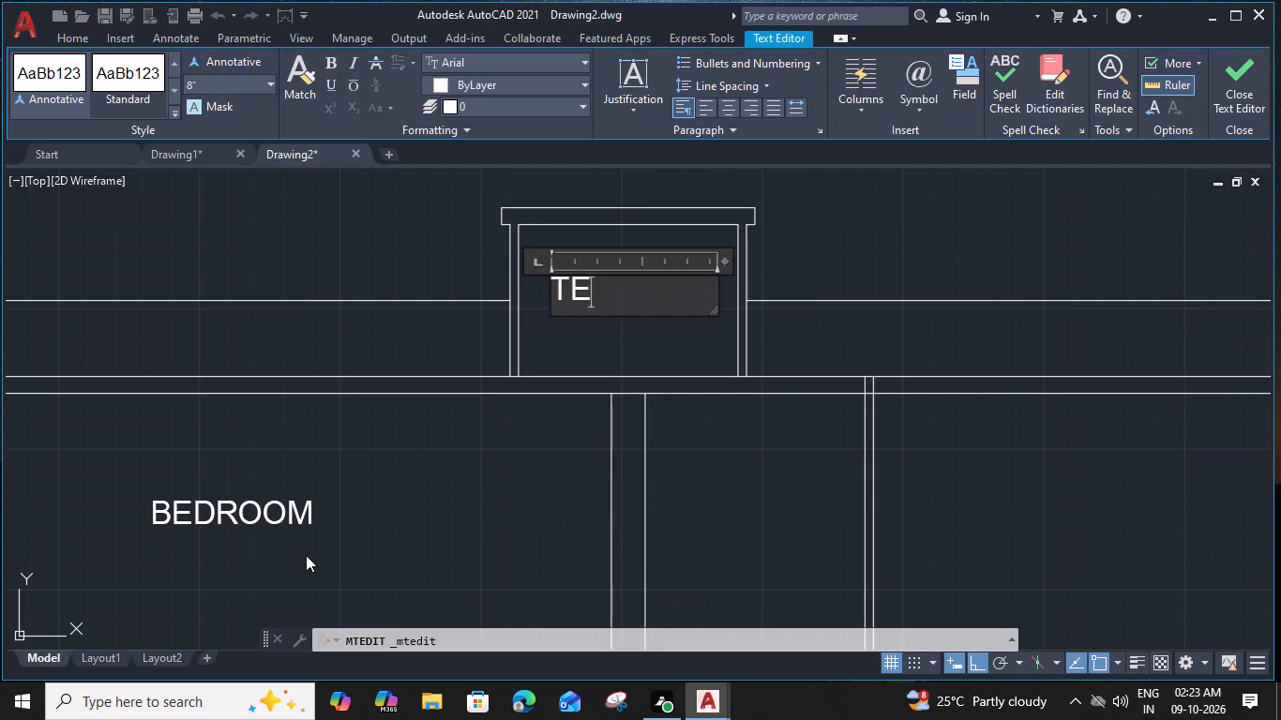
pyautogui.write('RRACE')
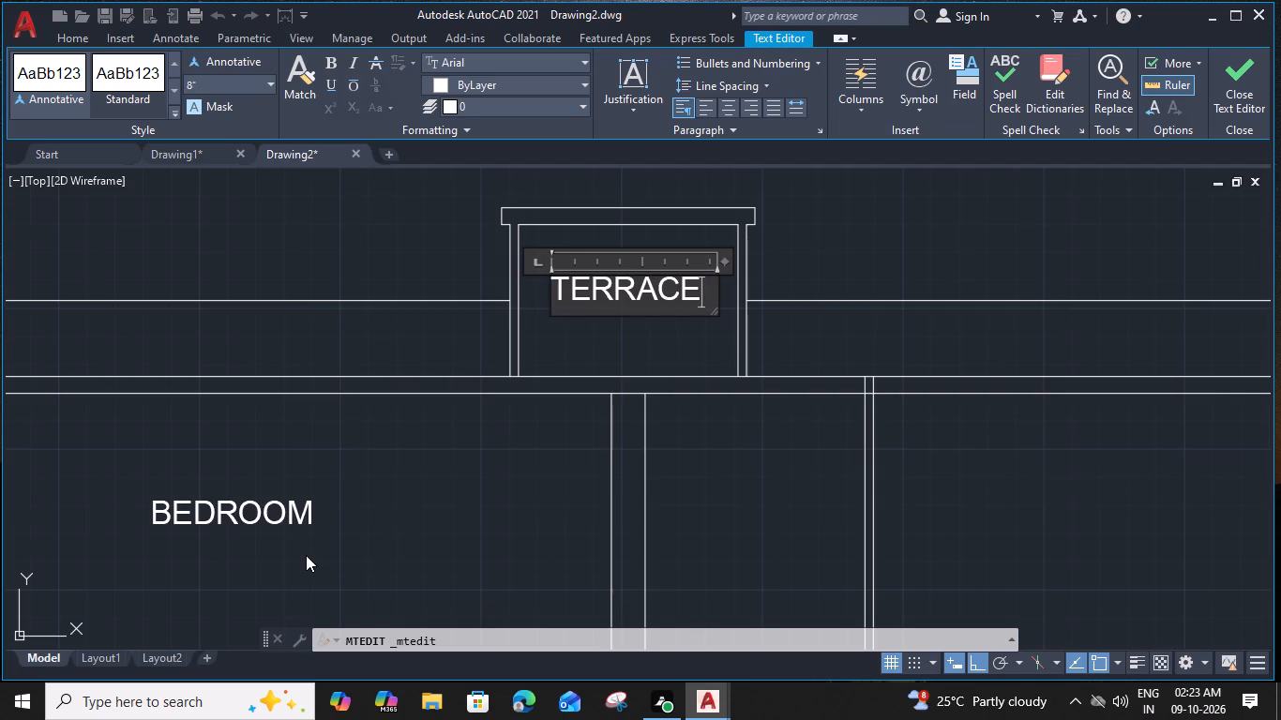
pyautogui.click(619, 358)
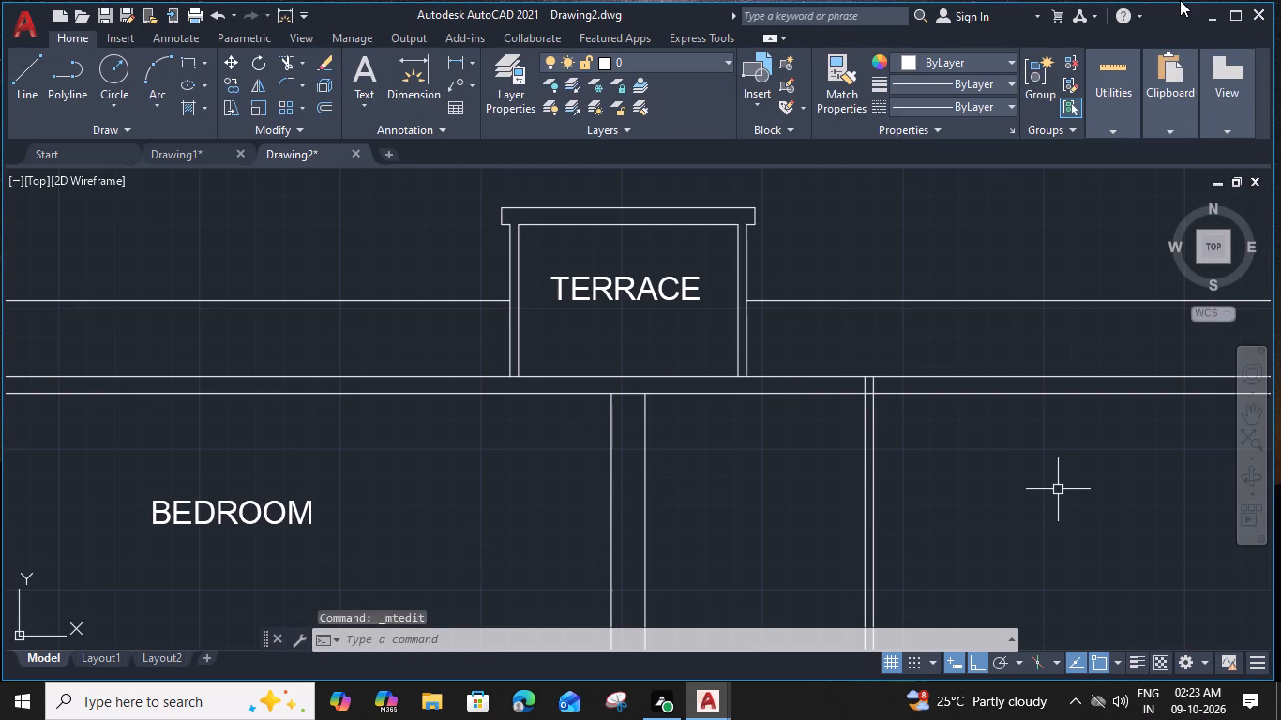
# Move the TERRACE label slightly lower inside the small top-storey room.
pyautogui.click(644, 299)
pyautogui.press('m')
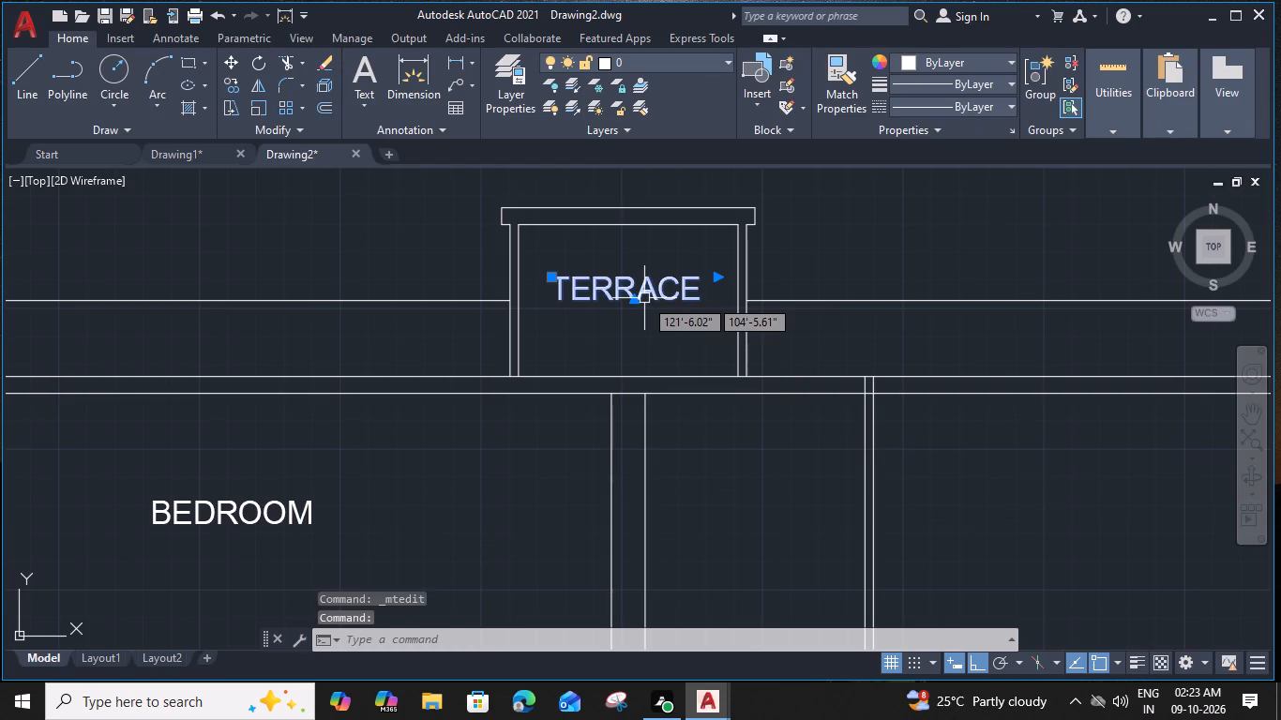
pyautogui.press('space')
pyautogui.click(561, 305)
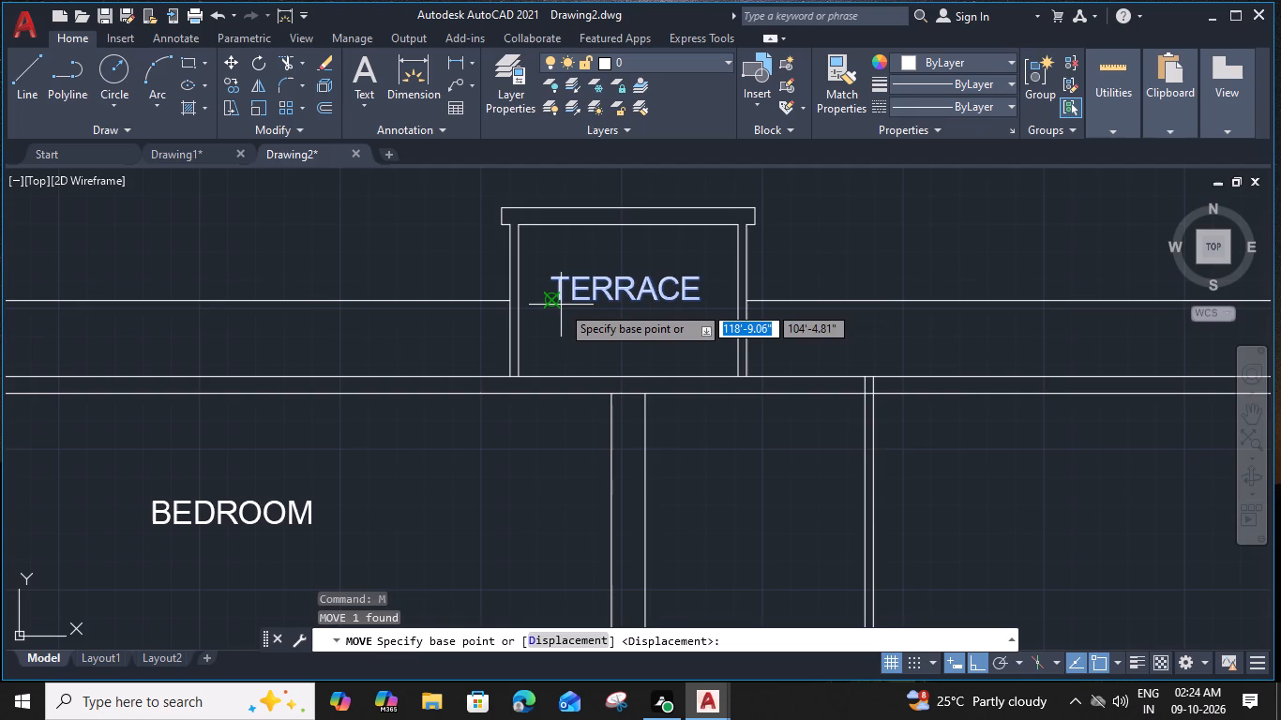
pyautogui.click(558, 333)
# Review the overall layout of the two floor plans and the building section below them.
pyautogui.scroll(-1, 562, 323)
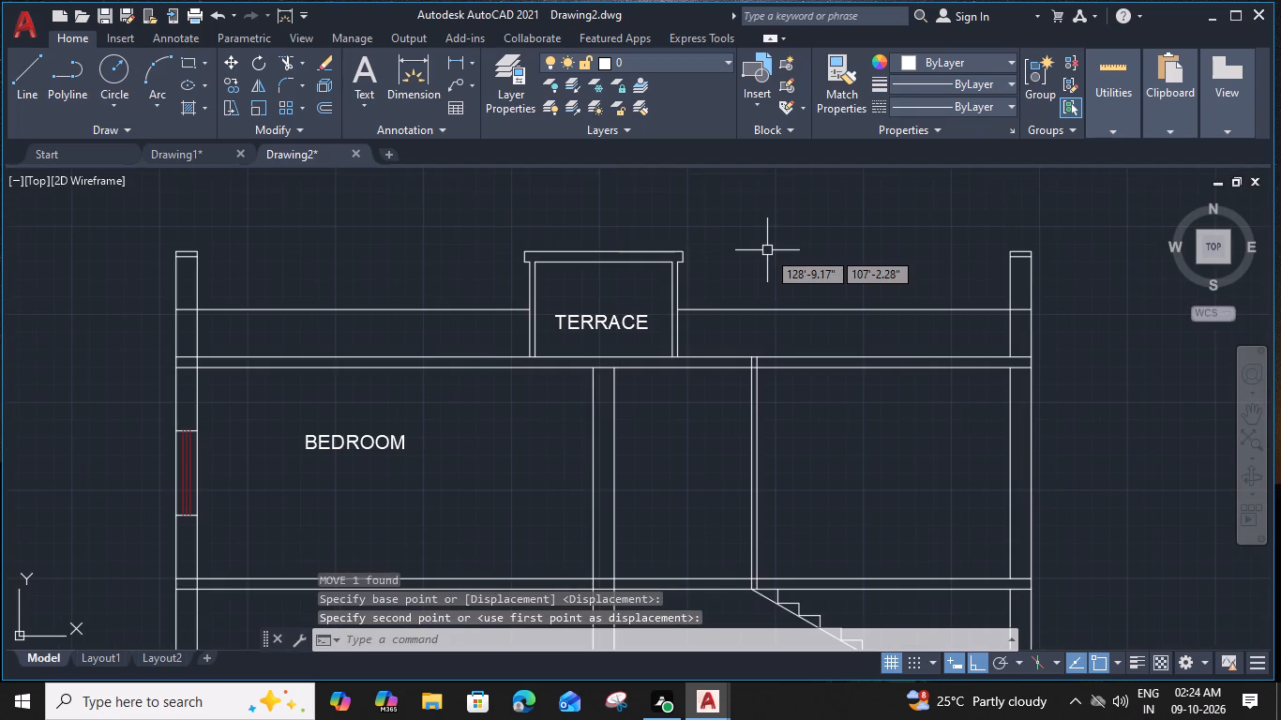
pyautogui.scroll(-3, 767, 250)
pyautogui.moveTo(811, 344); pyautogui.dragTo(670, 373, button='middle')
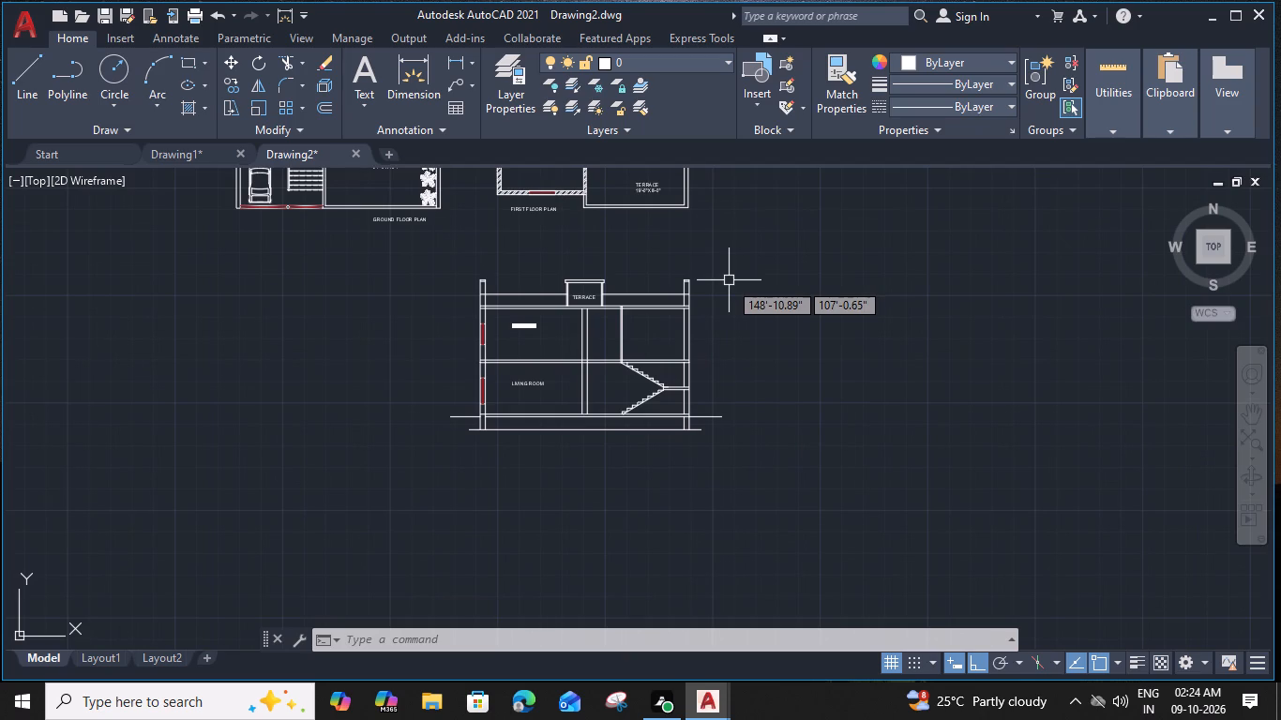
pyautogui.scroll(-1, 724, 292)
pyautogui.moveTo(726, 292); pyautogui.dragTo(626, 408, button='middle')
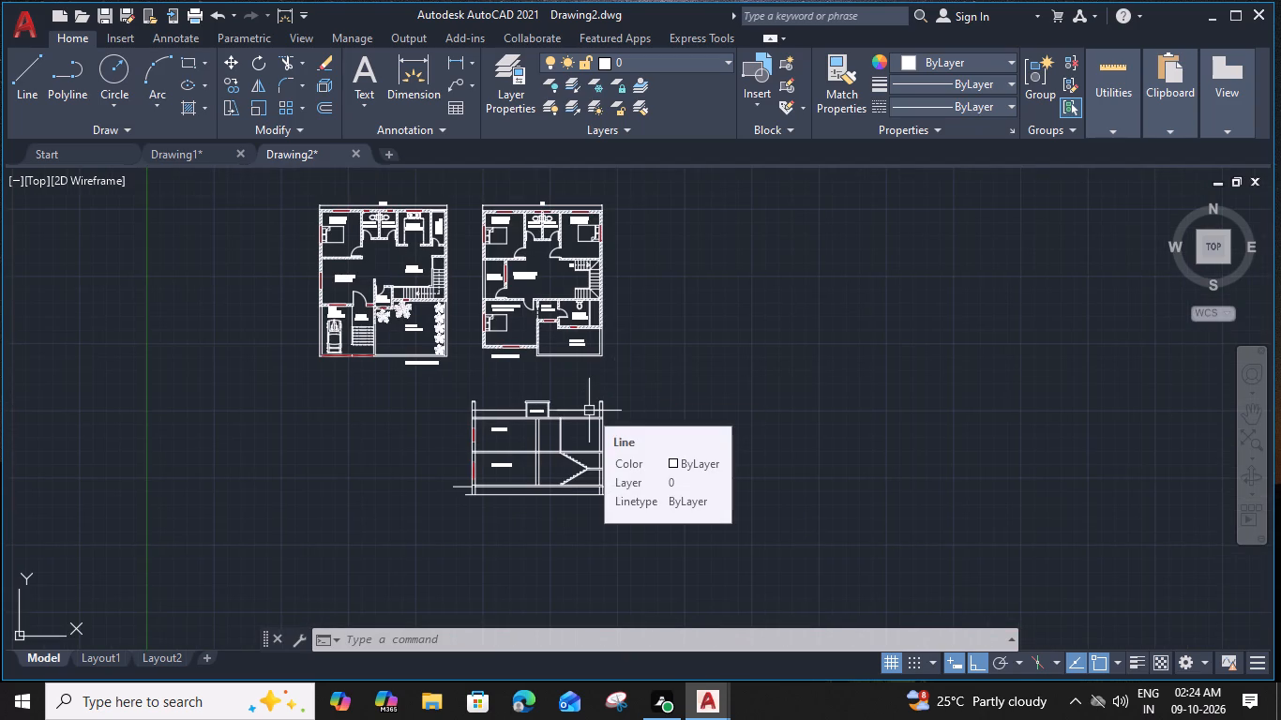
pyautogui.moveTo(619, 399); pyautogui.dragTo(620, 390, button='middle')
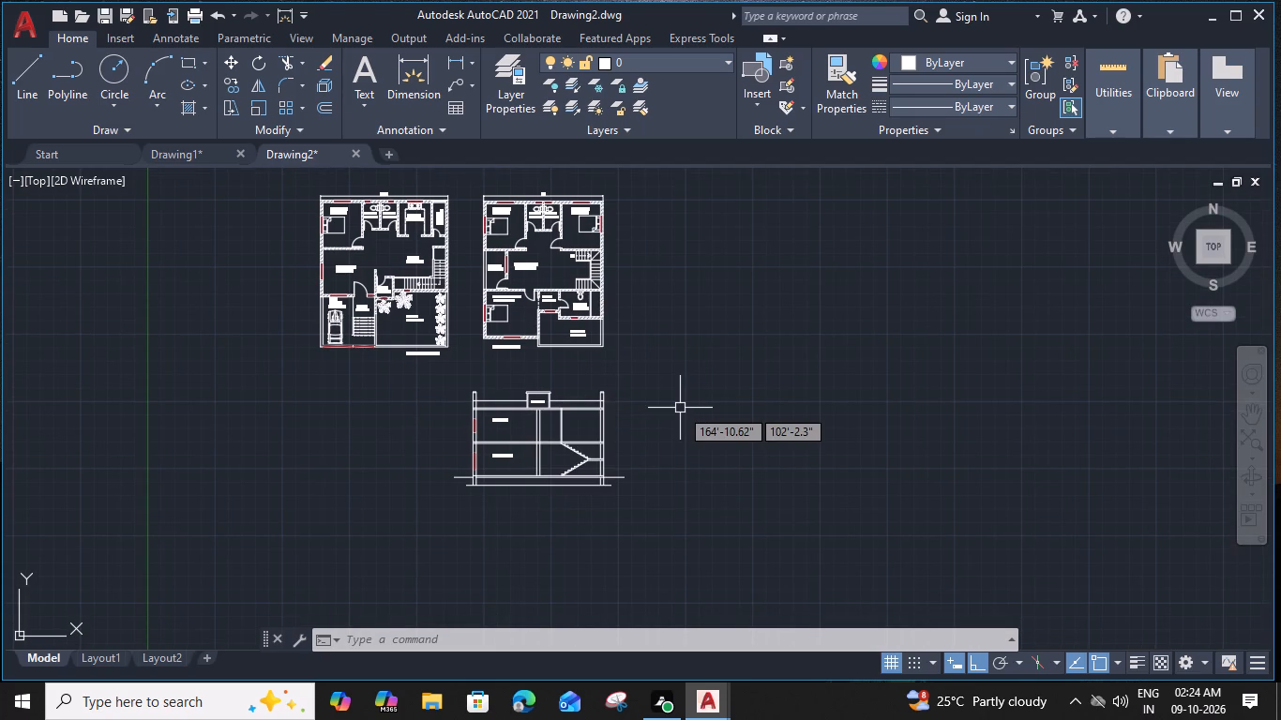
pyautogui.moveTo(654, 423); pyautogui.dragTo(694, 391, button='middle')
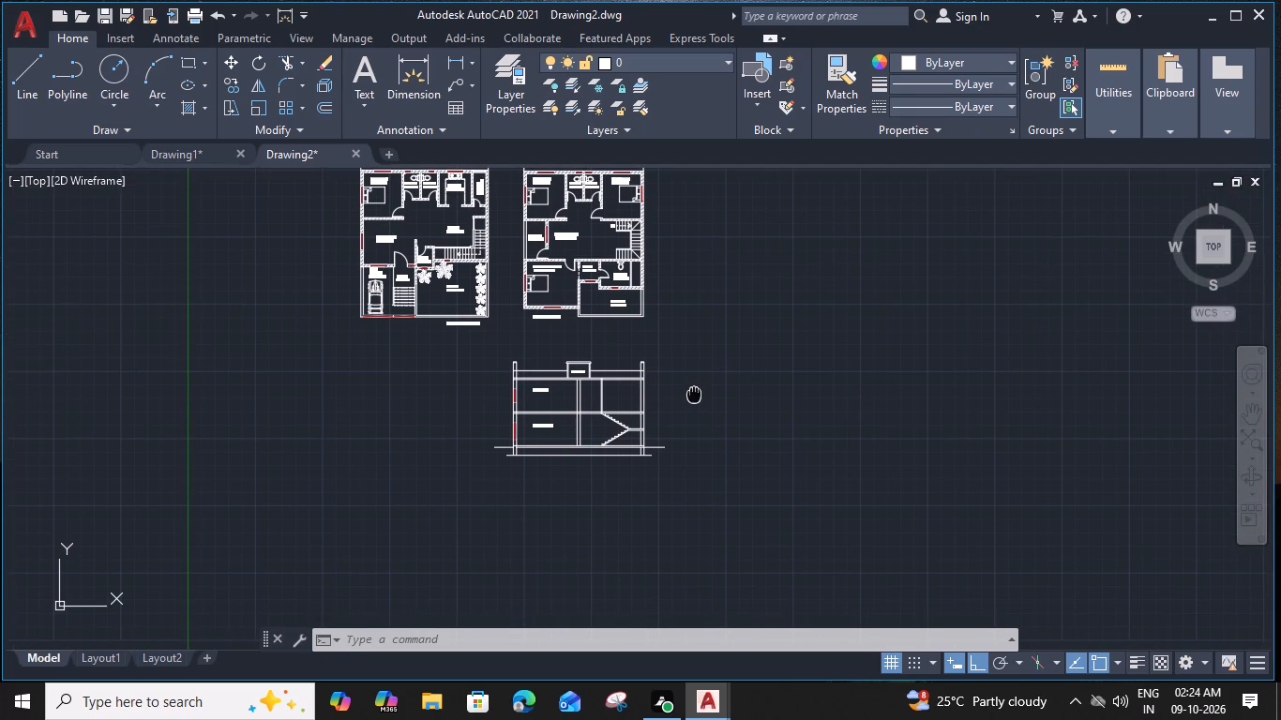
# Add a vertical linear dimension beside the right outer wall, from the extended slab-underside line down to the section's bottom line.
pyautogui.scroll(2, 652, 430)
pyautogui.moveTo(652, 430); pyautogui.dragTo(645, 399, button='middle')
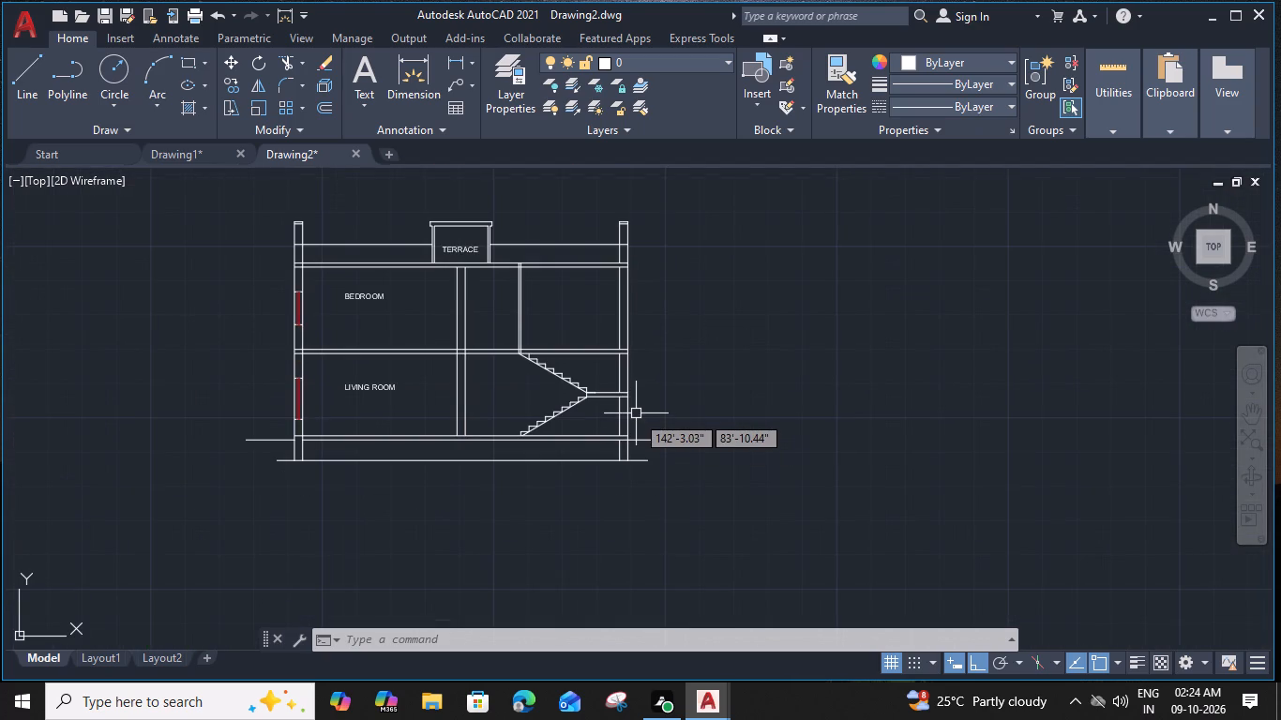
pyautogui.scroll(2, 653, 452)
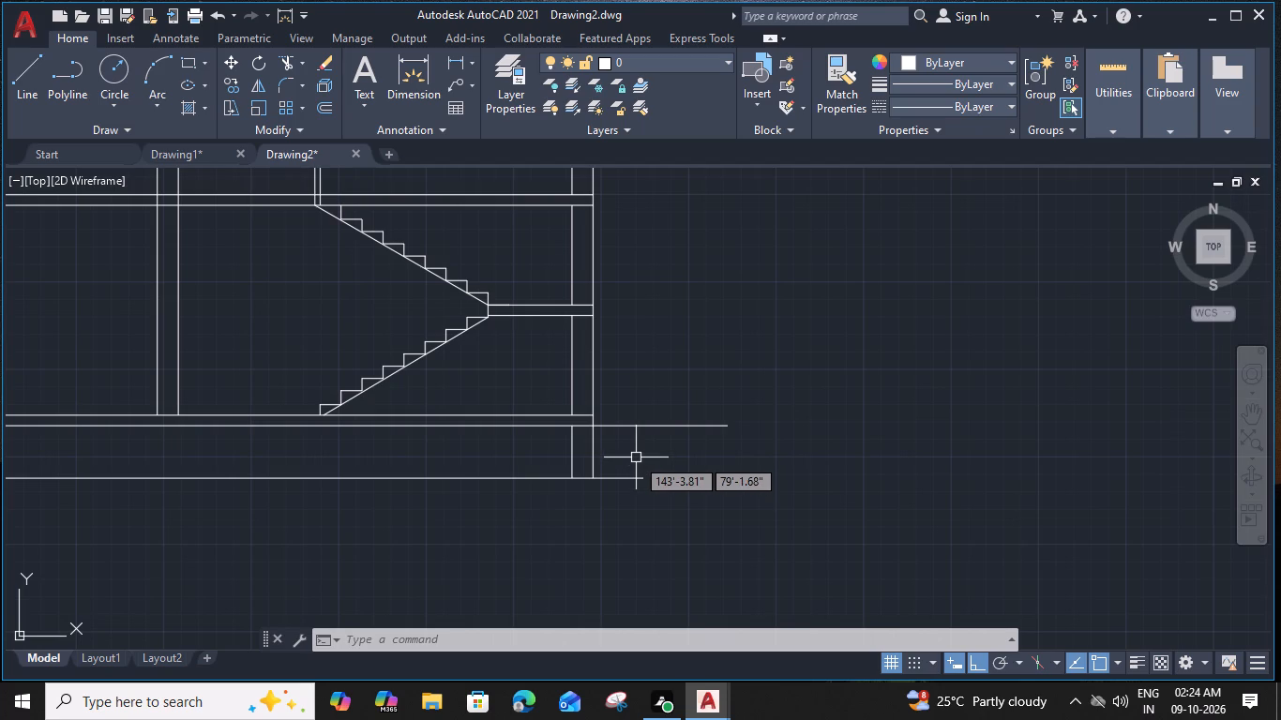
pyautogui.press('d')
pyautogui.press('i')
pyautogui.press('m')
pyautogui.write('LI')
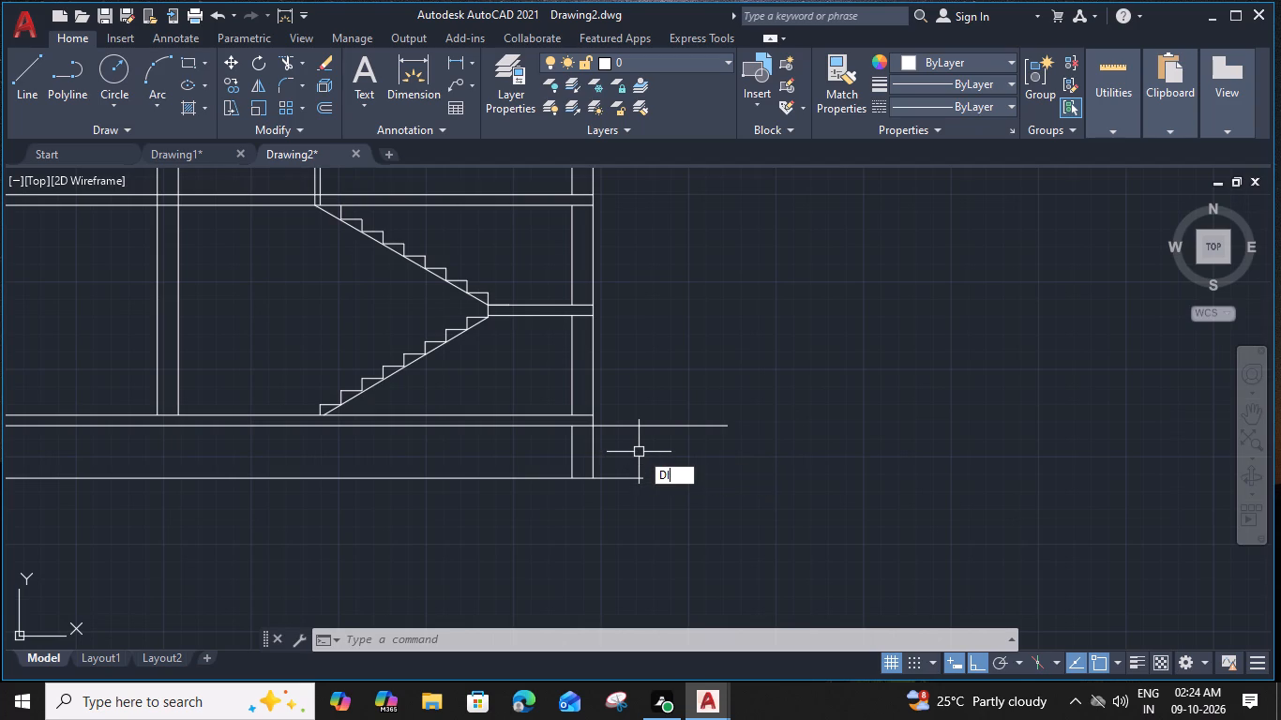
pyautogui.press('space')
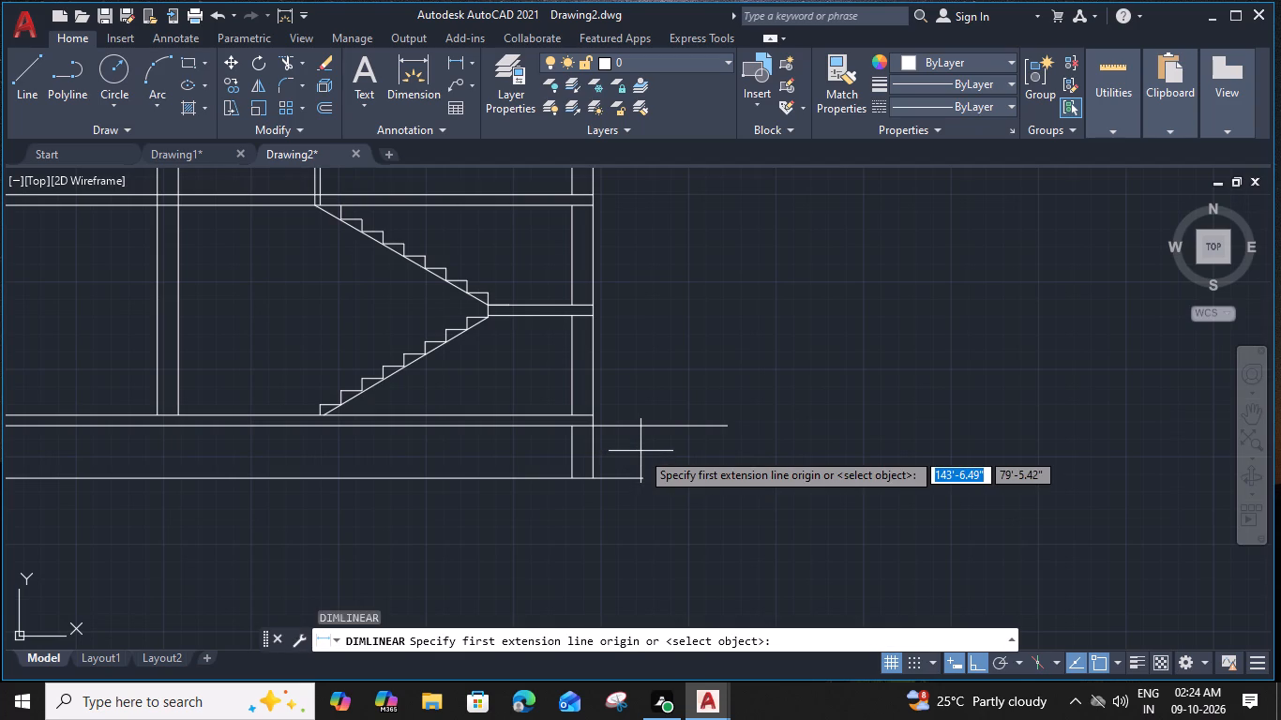
pyautogui.click(630, 427)
pyautogui.click(630, 480)
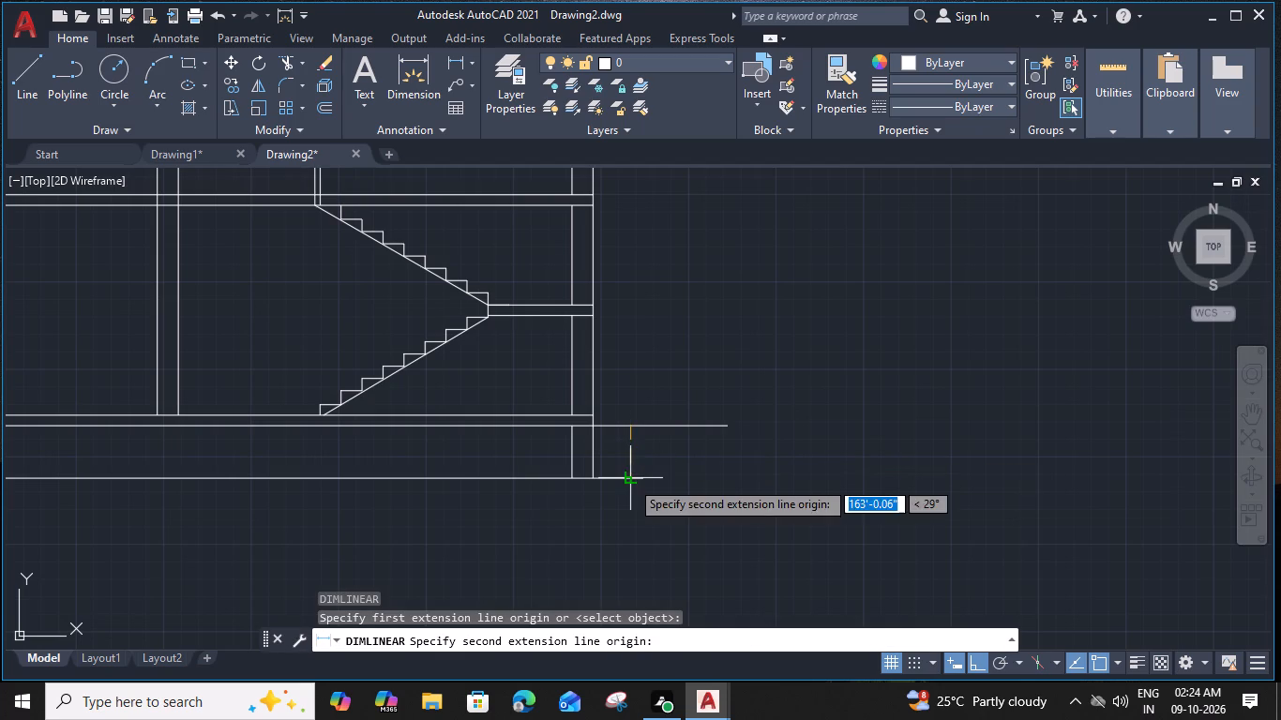
pyautogui.click(645, 484)
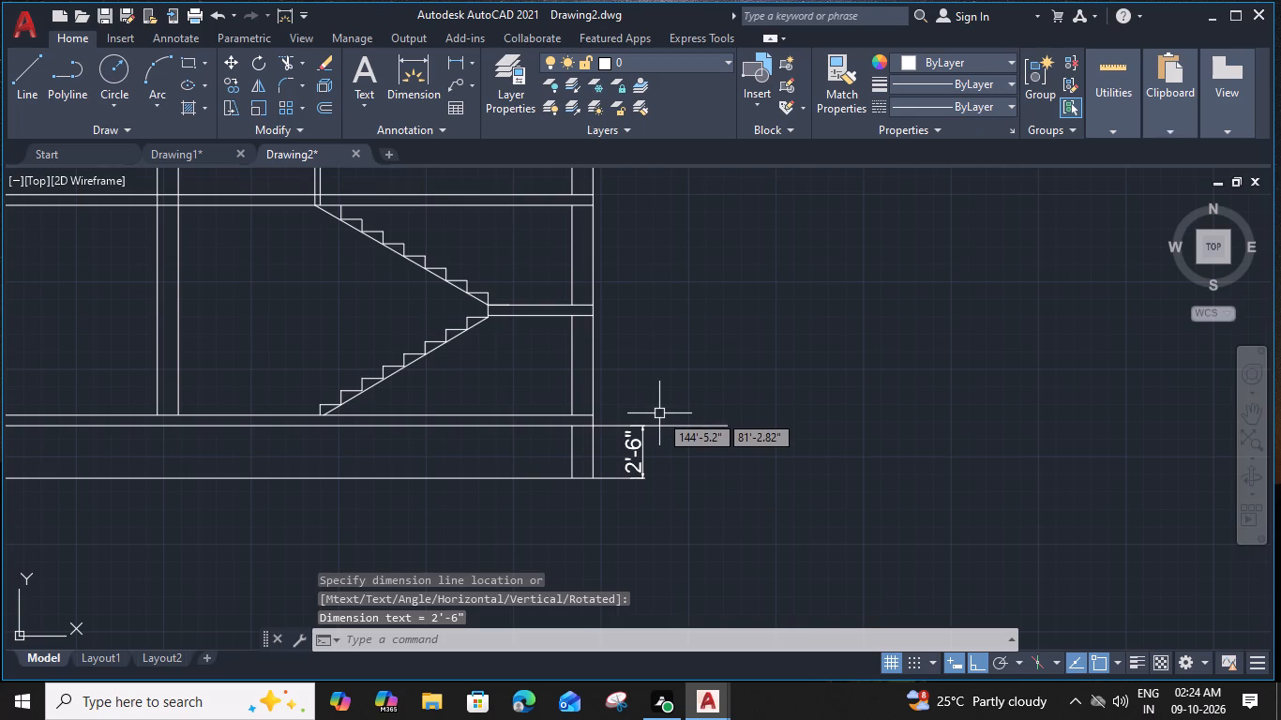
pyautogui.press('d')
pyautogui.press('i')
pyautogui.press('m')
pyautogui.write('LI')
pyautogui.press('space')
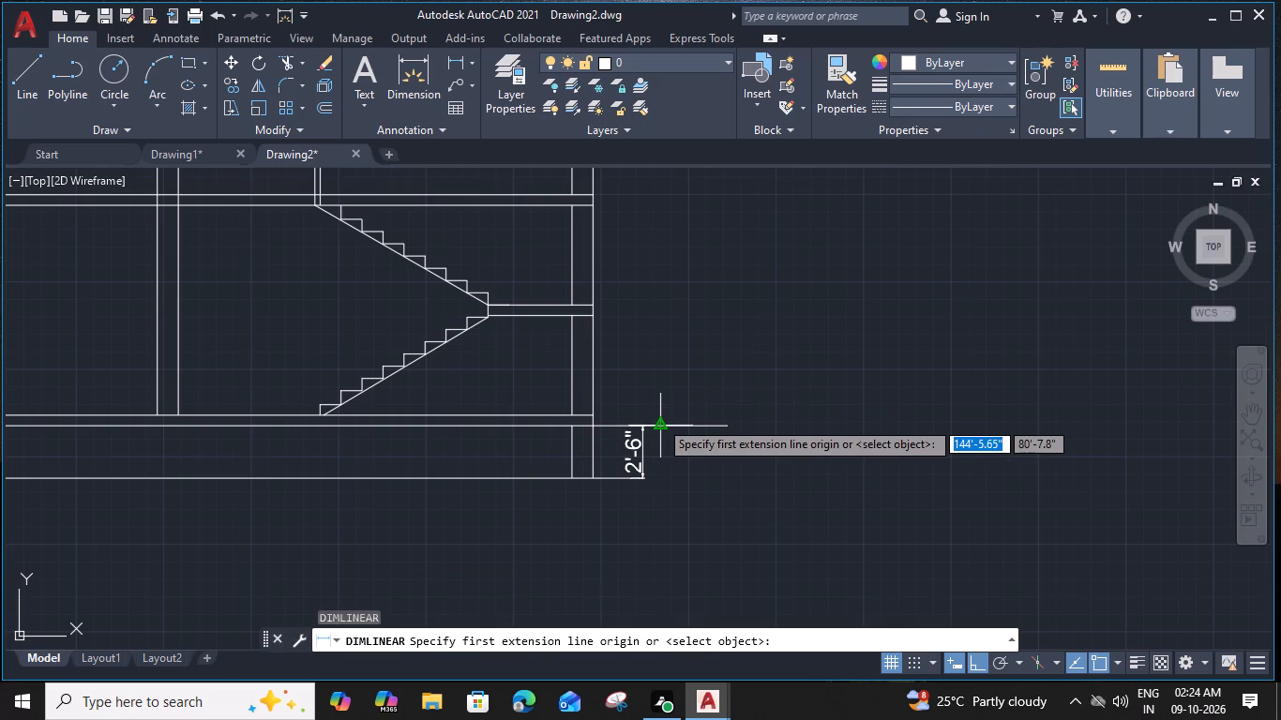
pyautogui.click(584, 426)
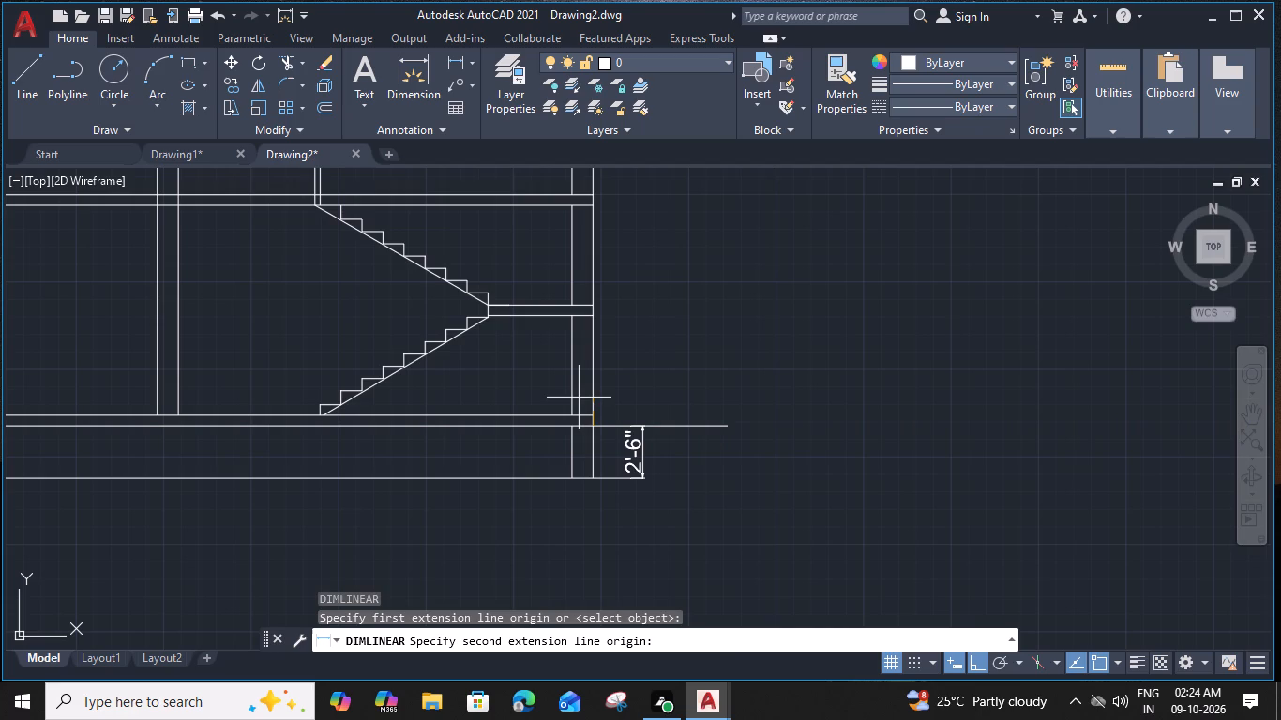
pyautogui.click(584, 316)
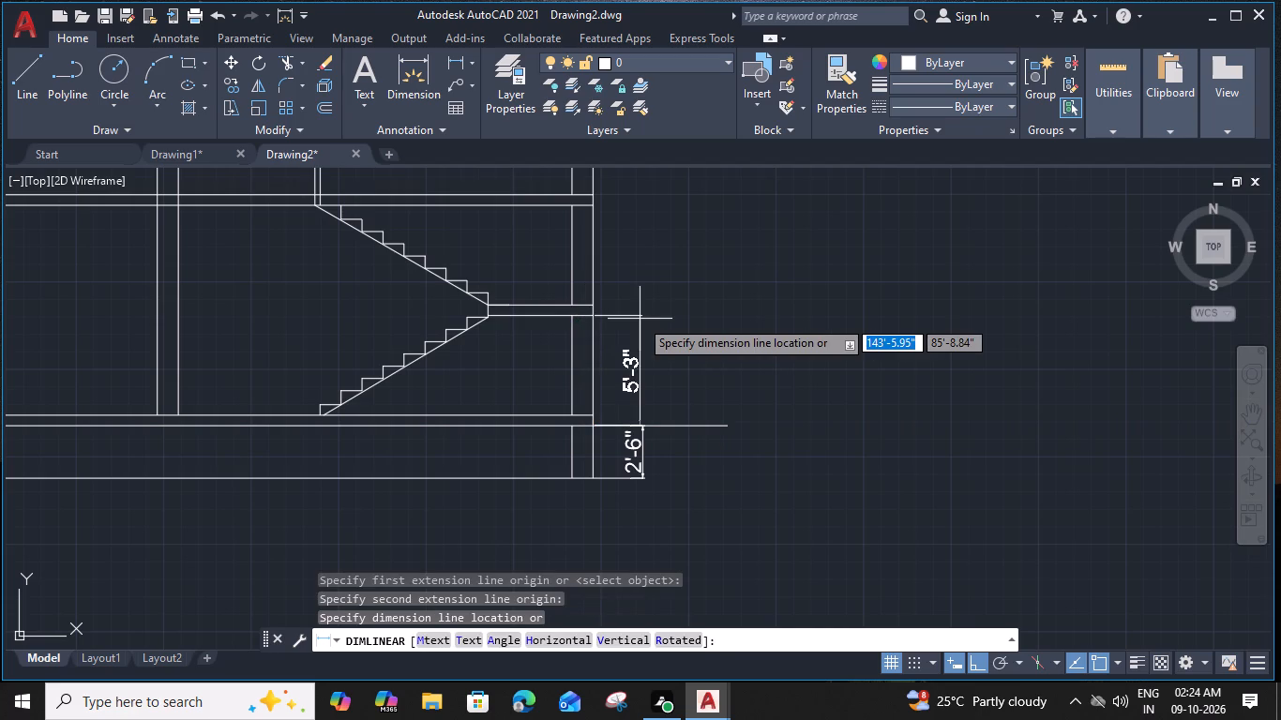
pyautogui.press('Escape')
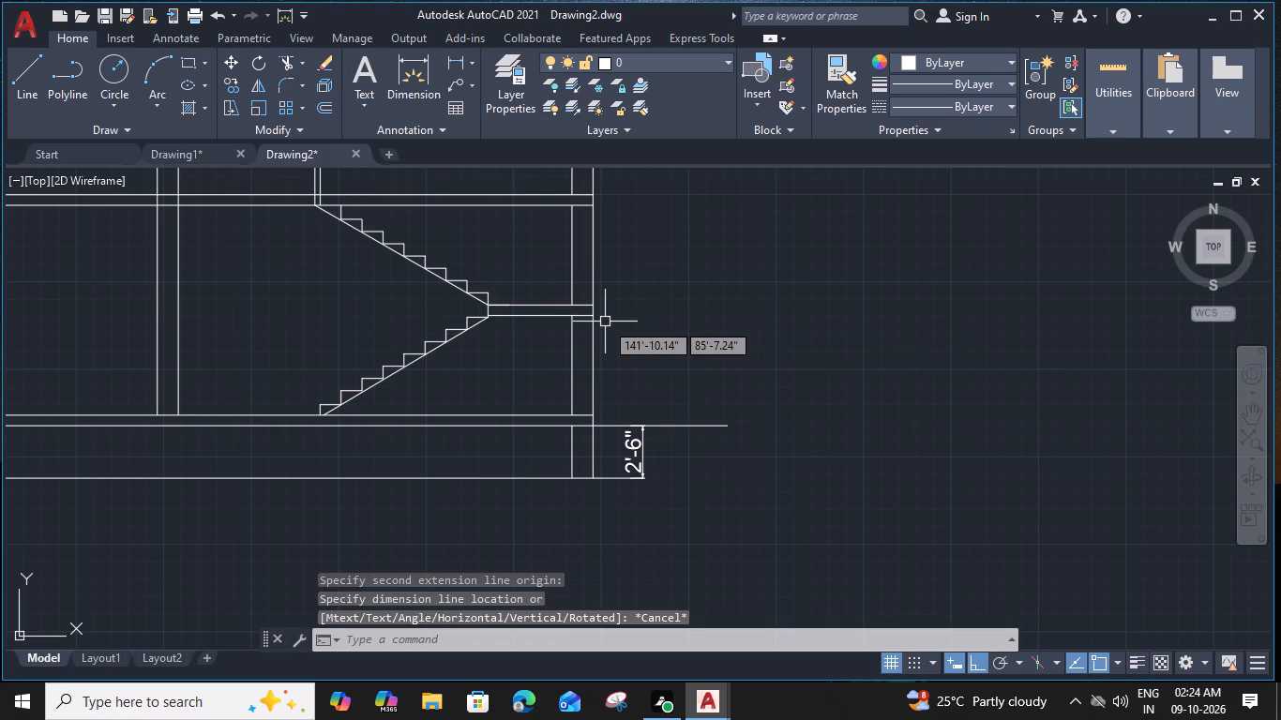
# Add a vertical linear dimension beside the right outer wall for the lower storey, from the upper slab's underside to the floor slab's top.
pyautogui.press('d')
pyautogui.write('IM')
pyautogui.write('LI')
pyautogui.press('space')
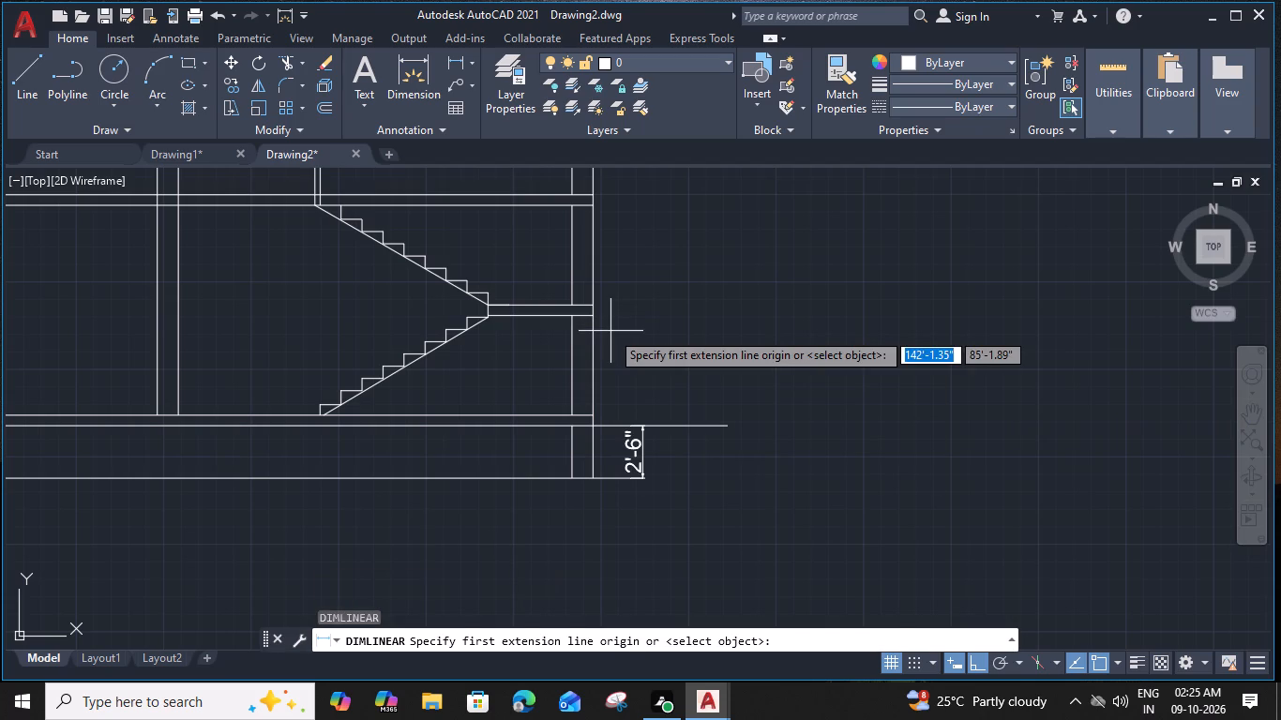
pyautogui.click(583, 206)
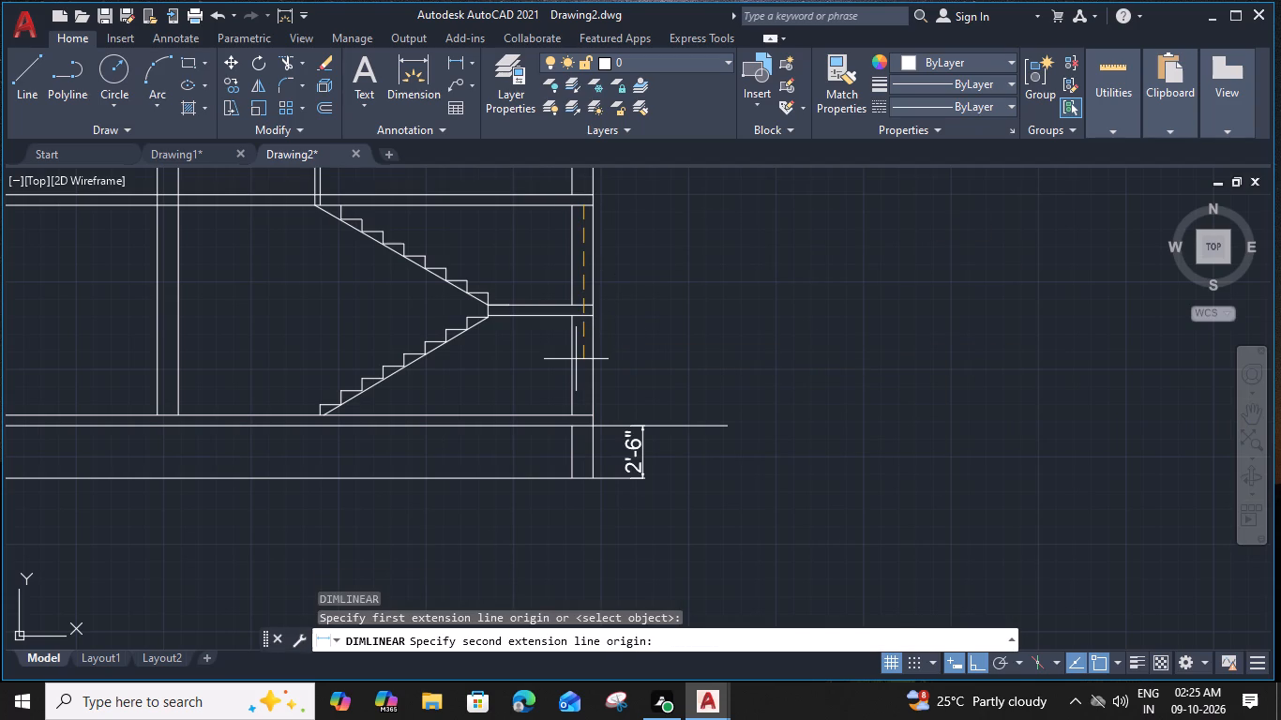
pyautogui.click(579, 412)
pyautogui.click(632, 407)
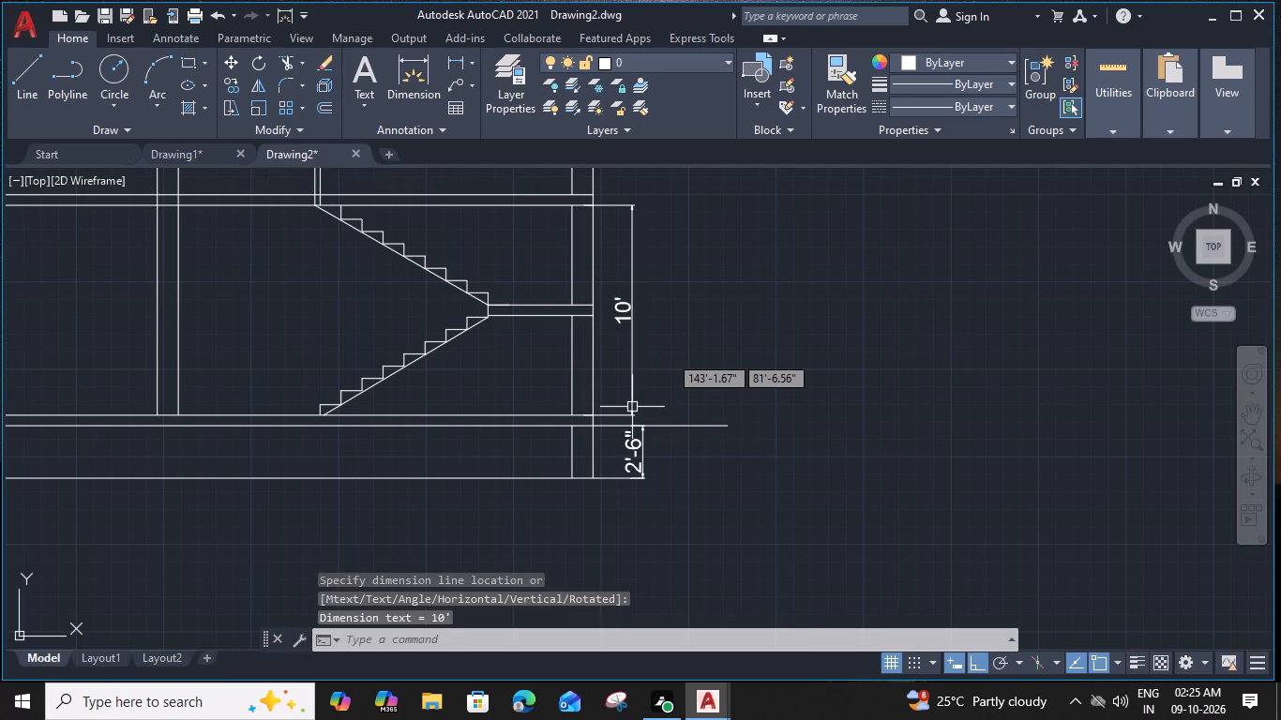
# Add a vertical linear dimension beside the right outer wall for the bedroom storey, from its floor slab's top to the roof slab's underside.
pyautogui.moveTo(674, 330); pyautogui.dragTo(645, 437, button='middle')
pyautogui.moveTo(648, 287); pyautogui.dragTo(669, 354, button='middle')
pyautogui.moveTo(669, 354); pyautogui.dragTo(642, 401, button='middle')
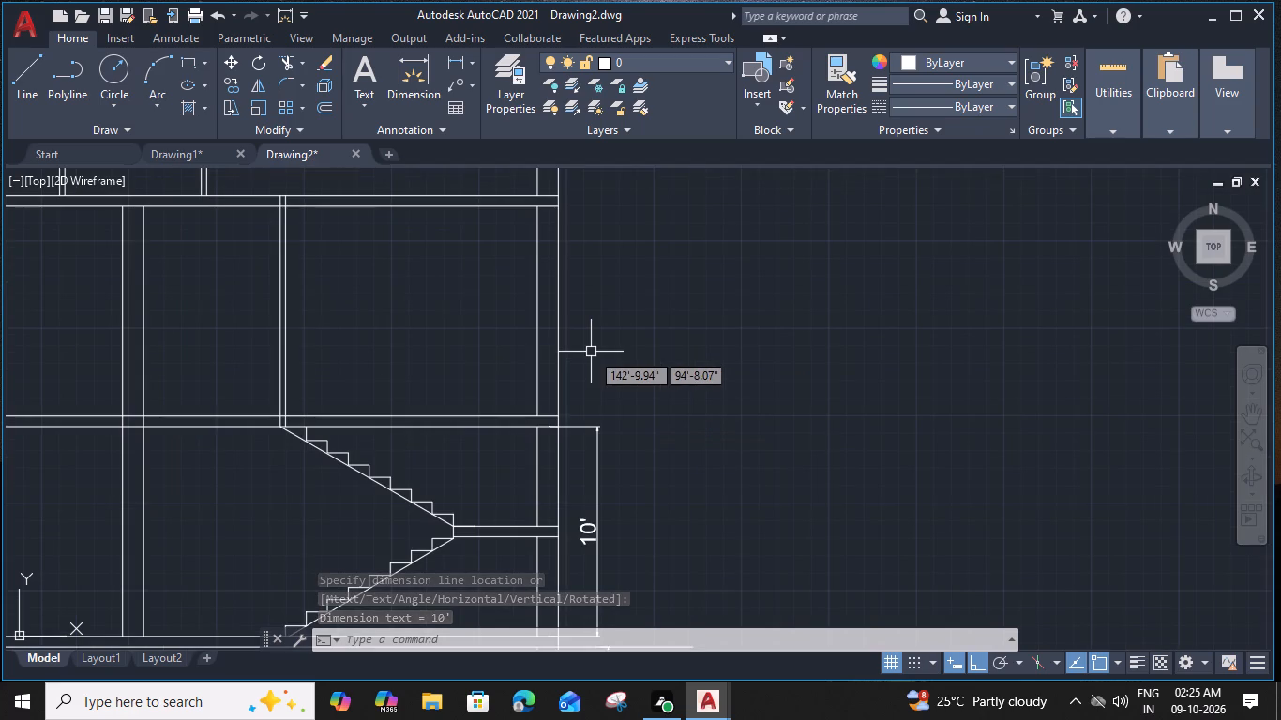
pyautogui.write('DIM')
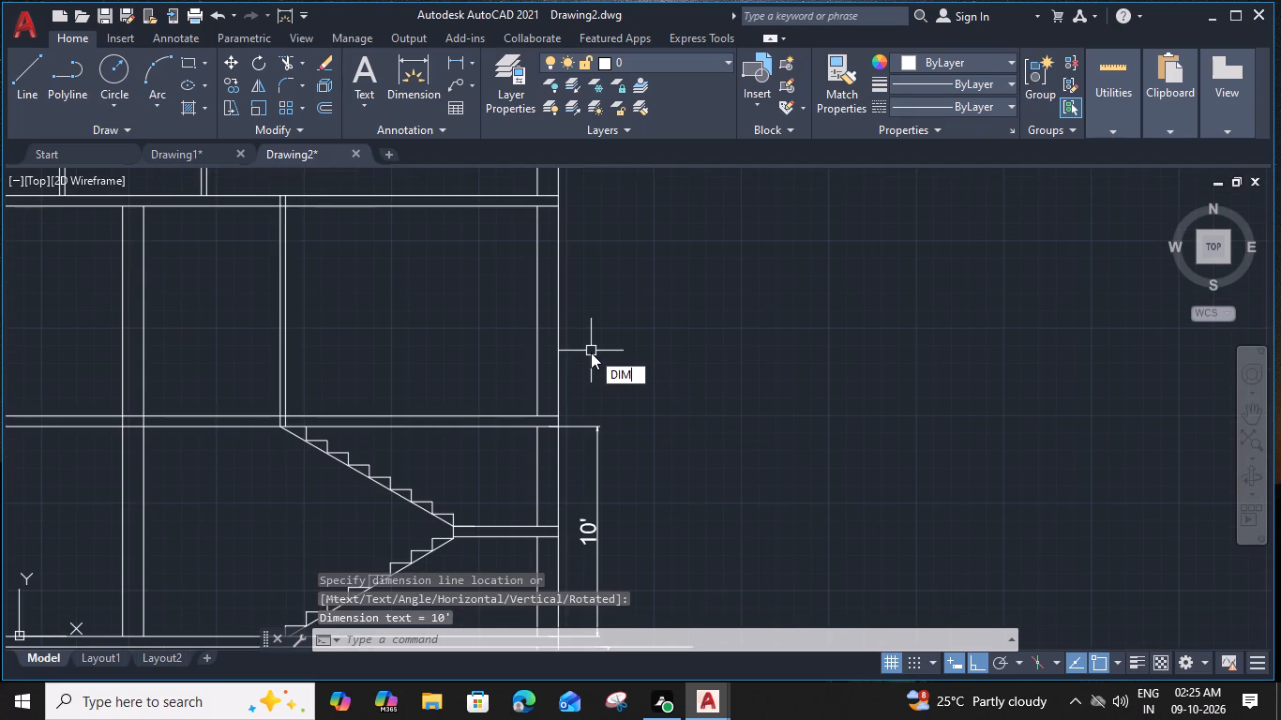
pyautogui.press('l')
pyautogui.write('I')
pyautogui.press('space')
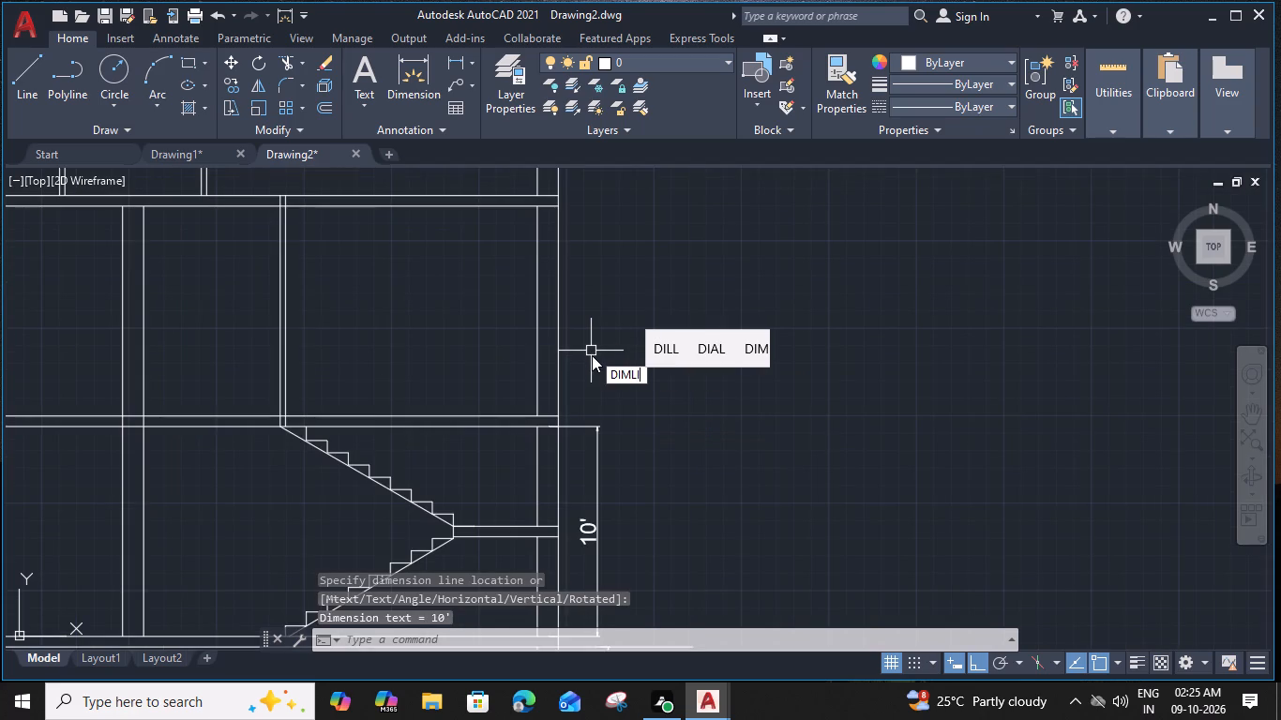
pyautogui.click(547, 416)
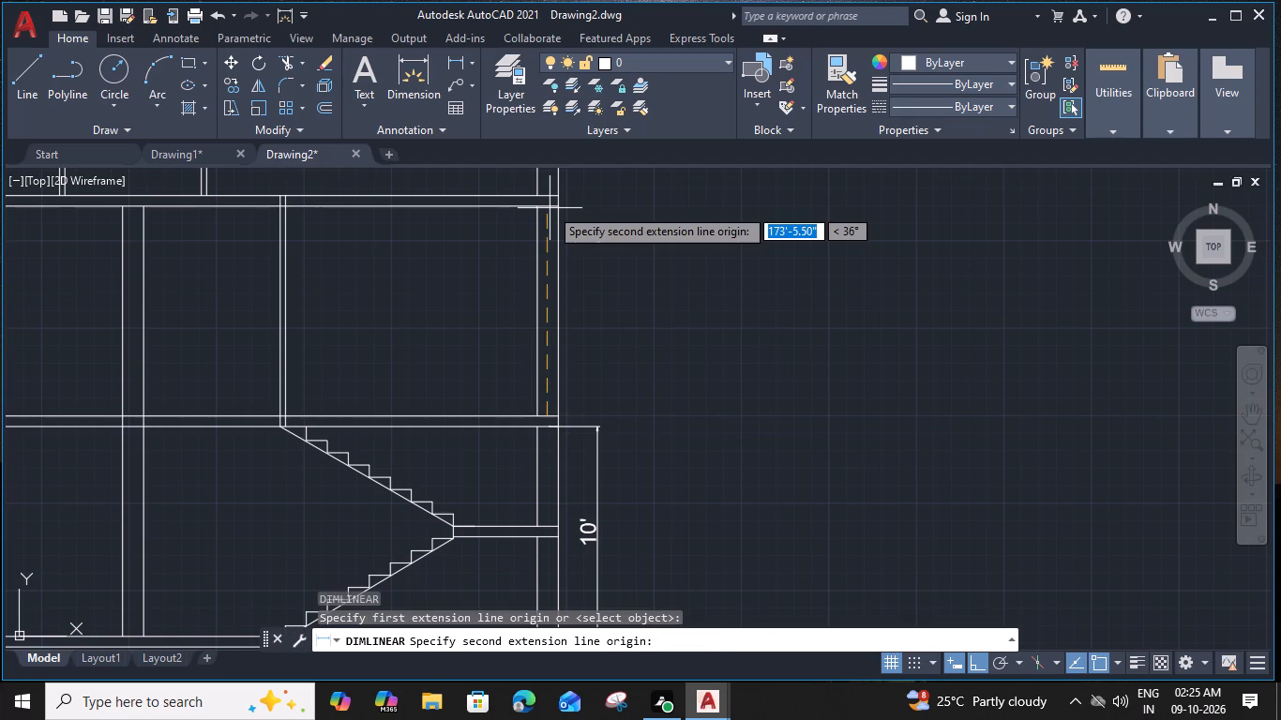
pyautogui.click(551, 203)
pyautogui.click(598, 219)
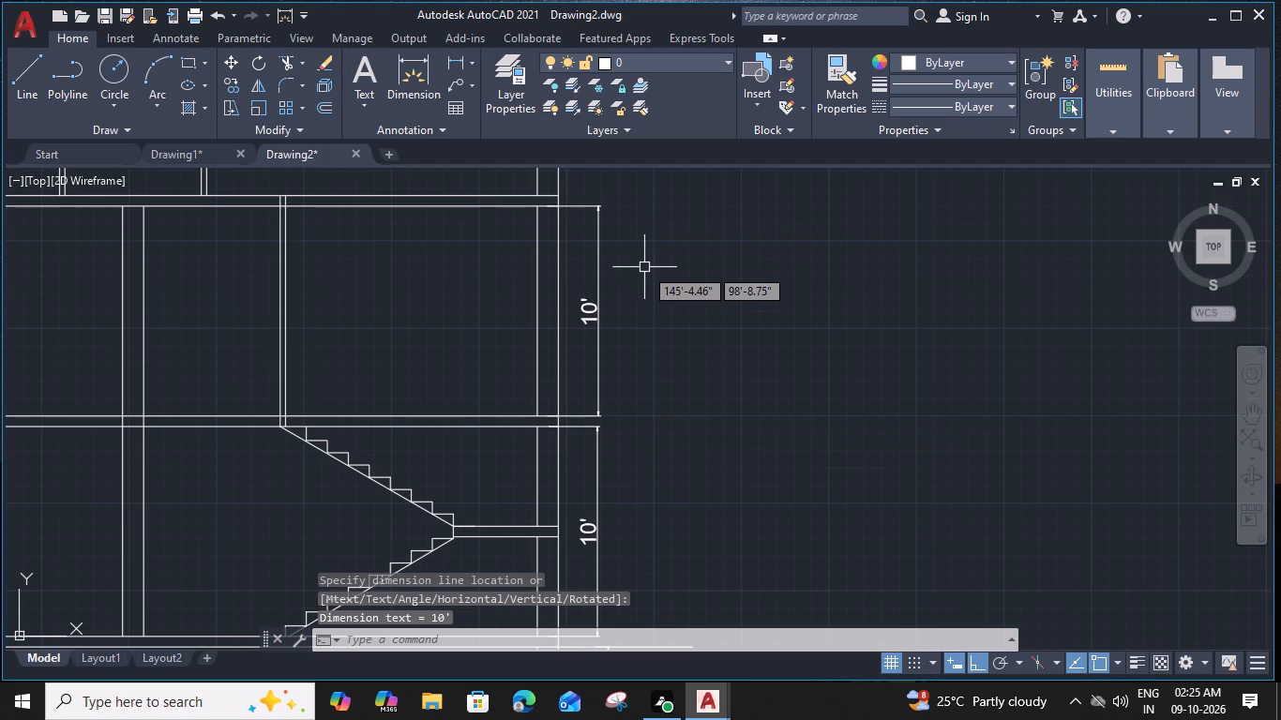
# Examine the whole building section with its storey dimensions, room labels and staircase.
pyautogui.scroll(-1, 650, 266)
pyautogui.moveTo(650, 267); pyautogui.dragTo(650, 266, button='middle')
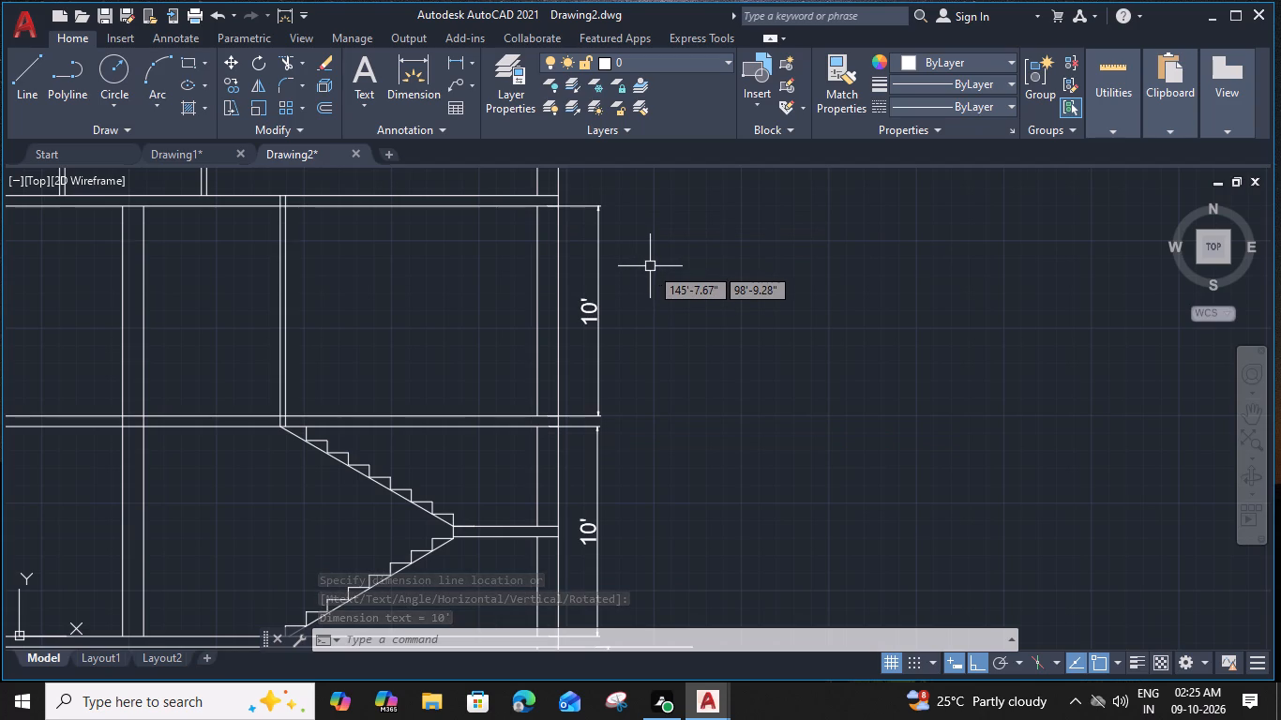
pyautogui.moveTo(650, 266); pyautogui.dragTo(684, 315, button='middle')
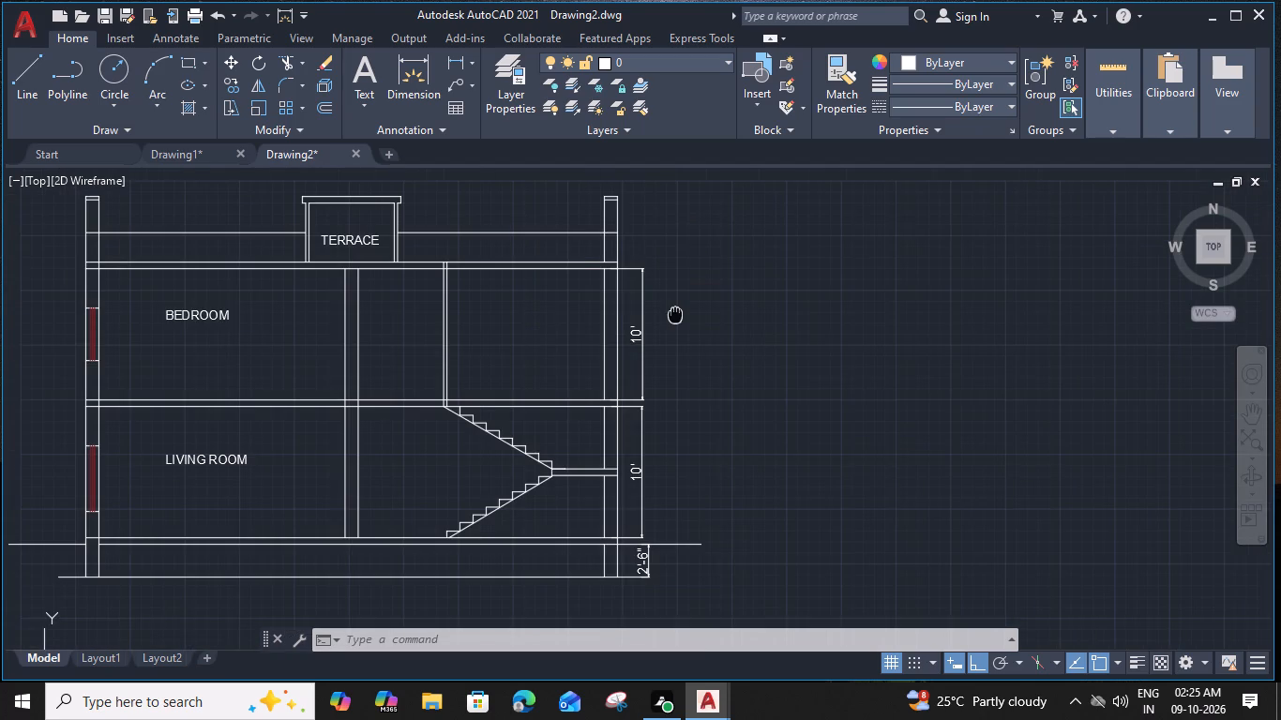
pyautogui.moveTo(667, 431); pyautogui.dragTo(678, 409, button='middle')
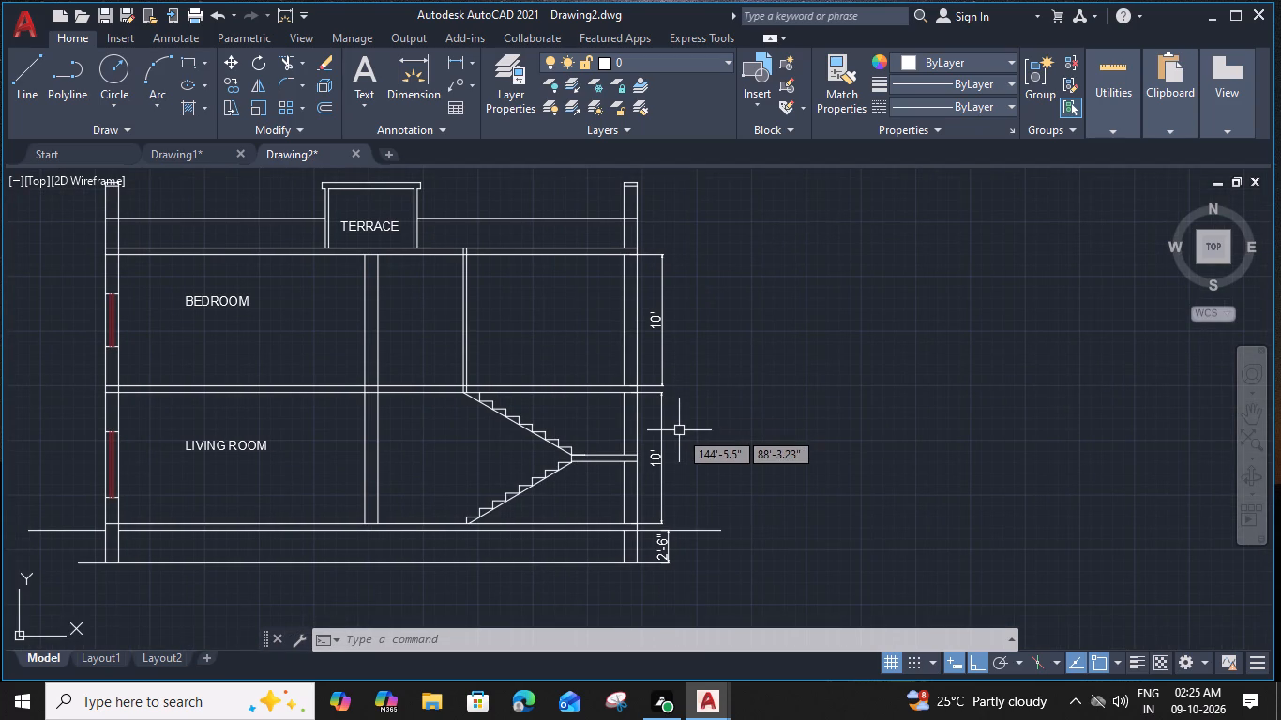
pyautogui.moveTo(684, 428); pyautogui.dragTo(731, 414, button='middle')
pyautogui.moveTo(624, 480); pyautogui.dragTo(686, 457, button='middle')
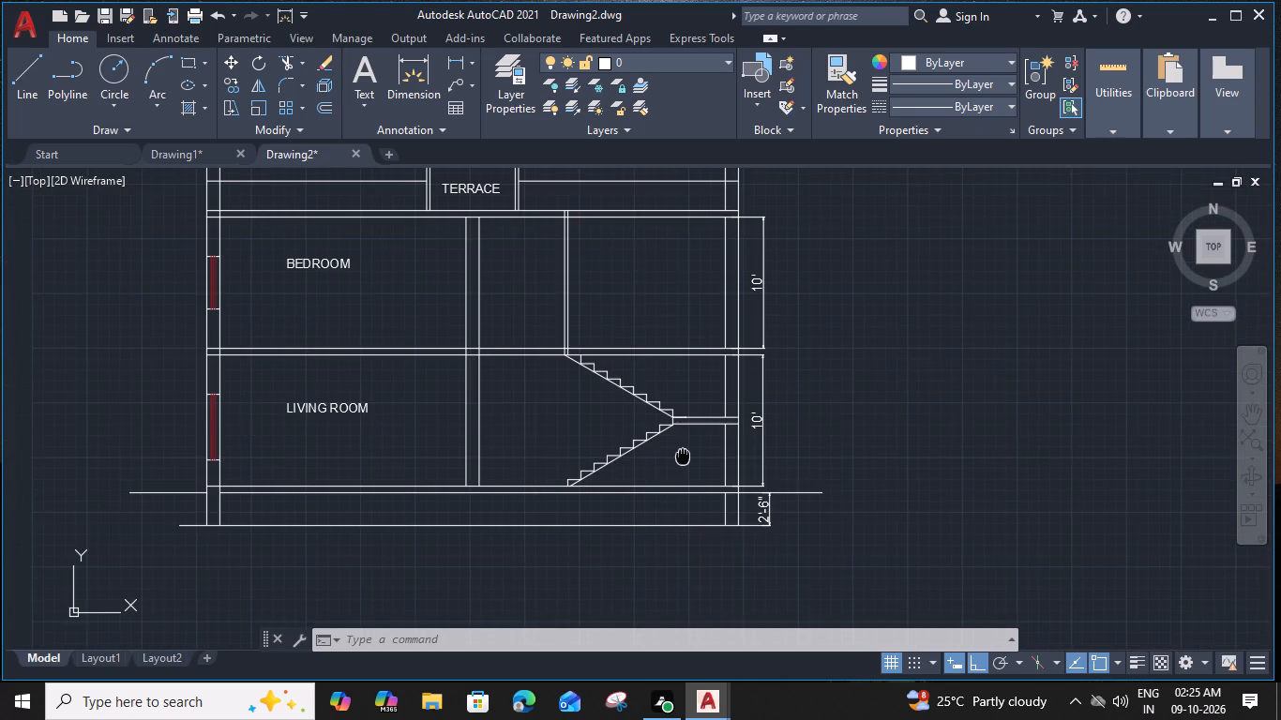
pyautogui.moveTo(499, 441); pyautogui.dragTo(514, 452, button='middle')
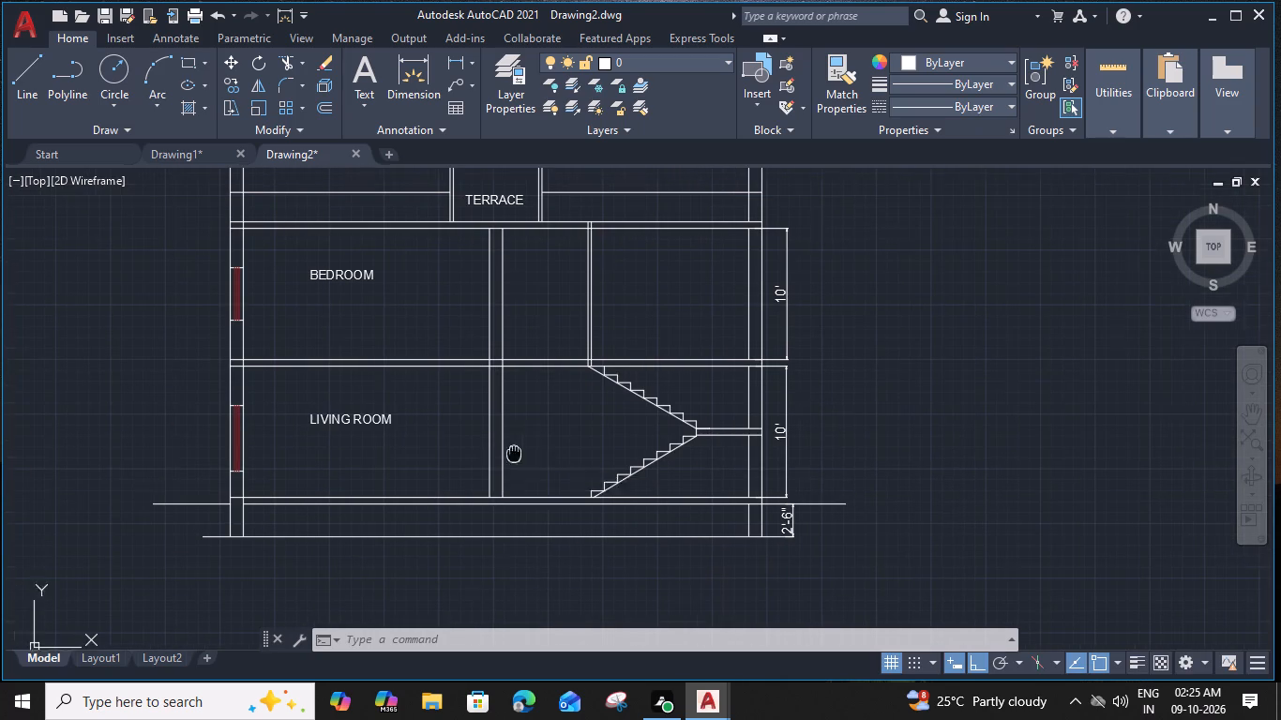
pyautogui.moveTo(513, 465); pyautogui.dragTo(528, 463, button='middle')
pyautogui.moveTo(559, 461); pyautogui.dragTo(559, 450, button='middle')
pyautogui.moveTo(573, 448); pyautogui.dragTo(524, 478, button='middle')
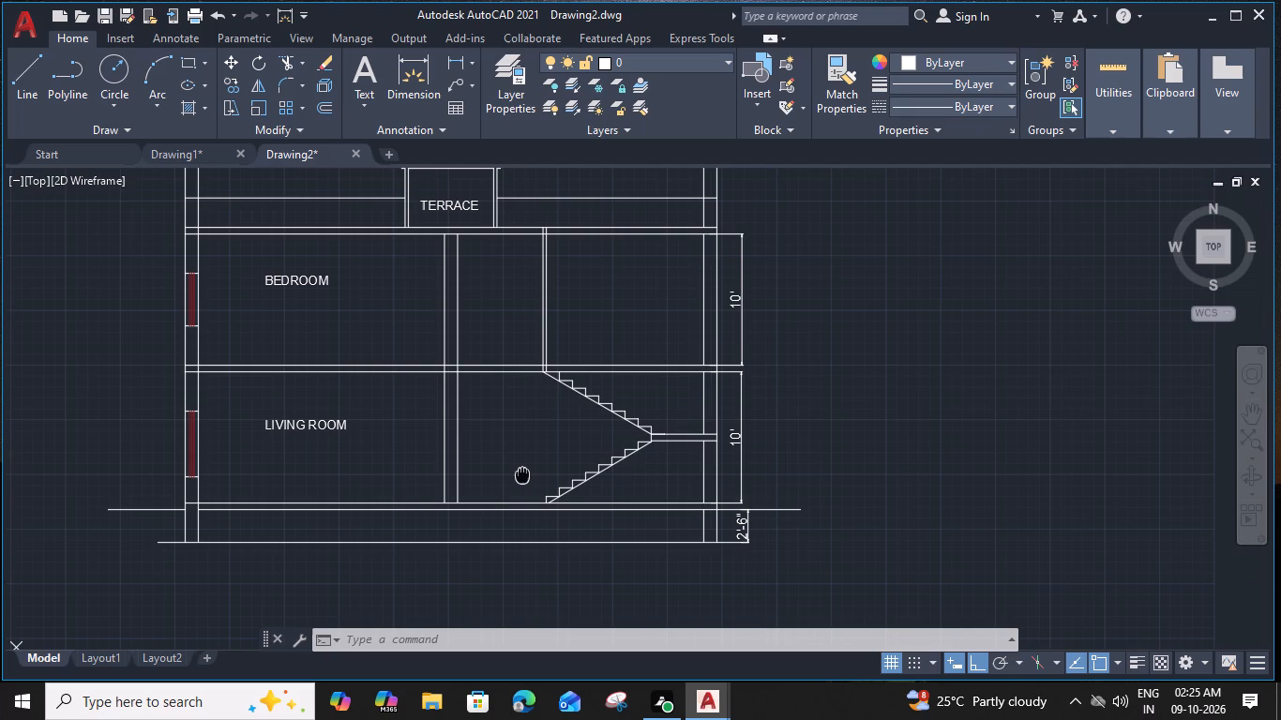
pyautogui.moveTo(524, 478); pyautogui.dragTo(539, 503, button='middle')
pyautogui.moveTo(667, 477); pyautogui.dragTo(681, 474, button='middle')
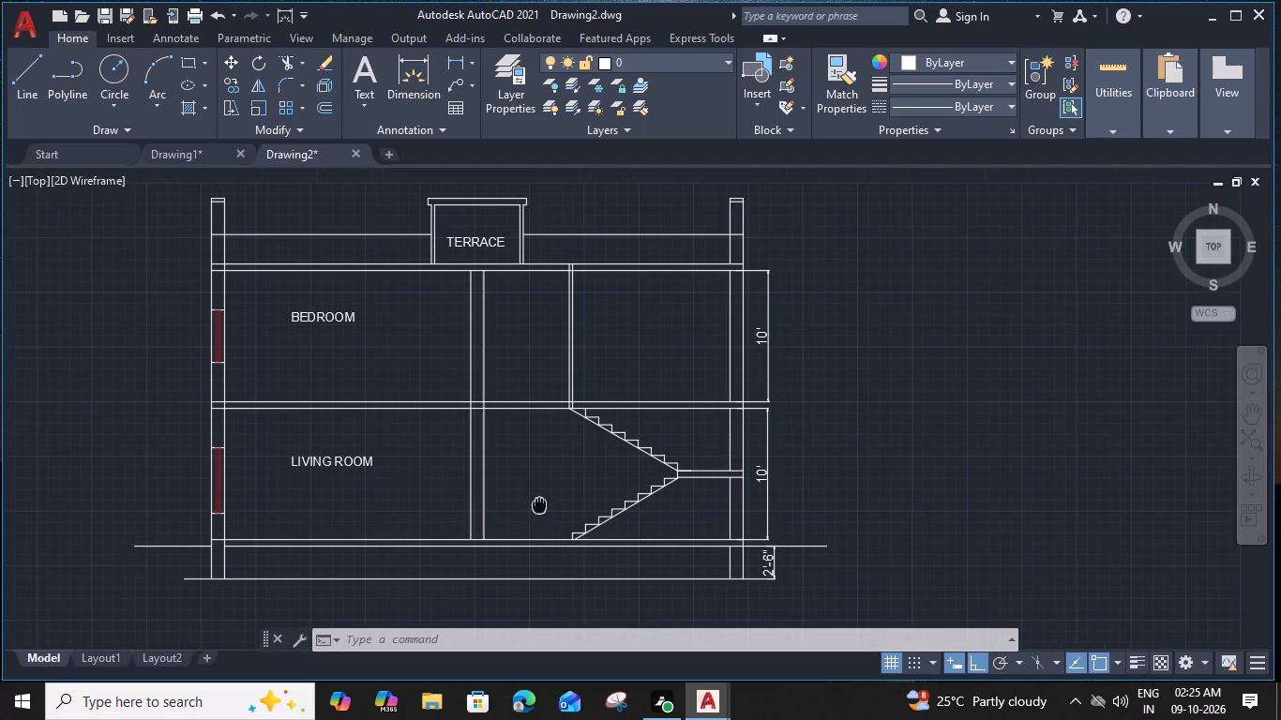
pyautogui.moveTo(798, 396); pyautogui.dragTo(780, 394, button='middle')
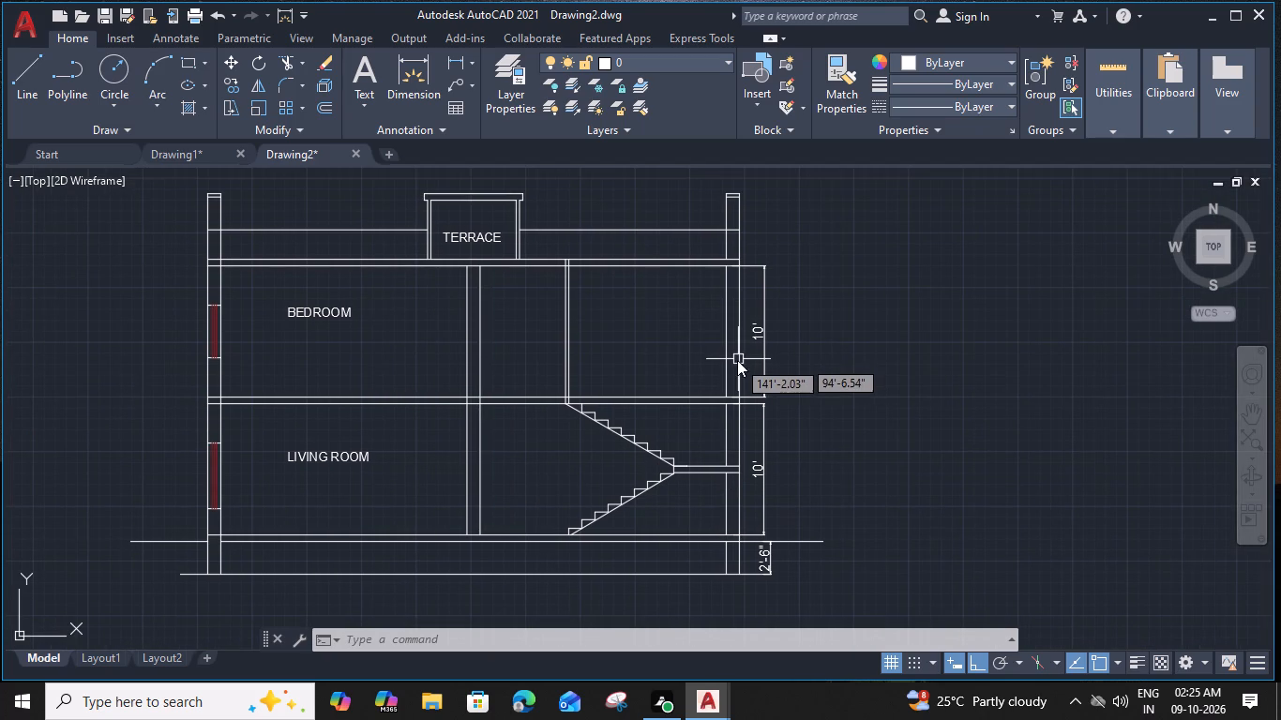
# Draw a 10' vertical line midway inside the right outer wall of the bedroom storey, from the roof slab's underside to the floor slab's top.
pyautogui.write('L')
pyautogui.press('space')
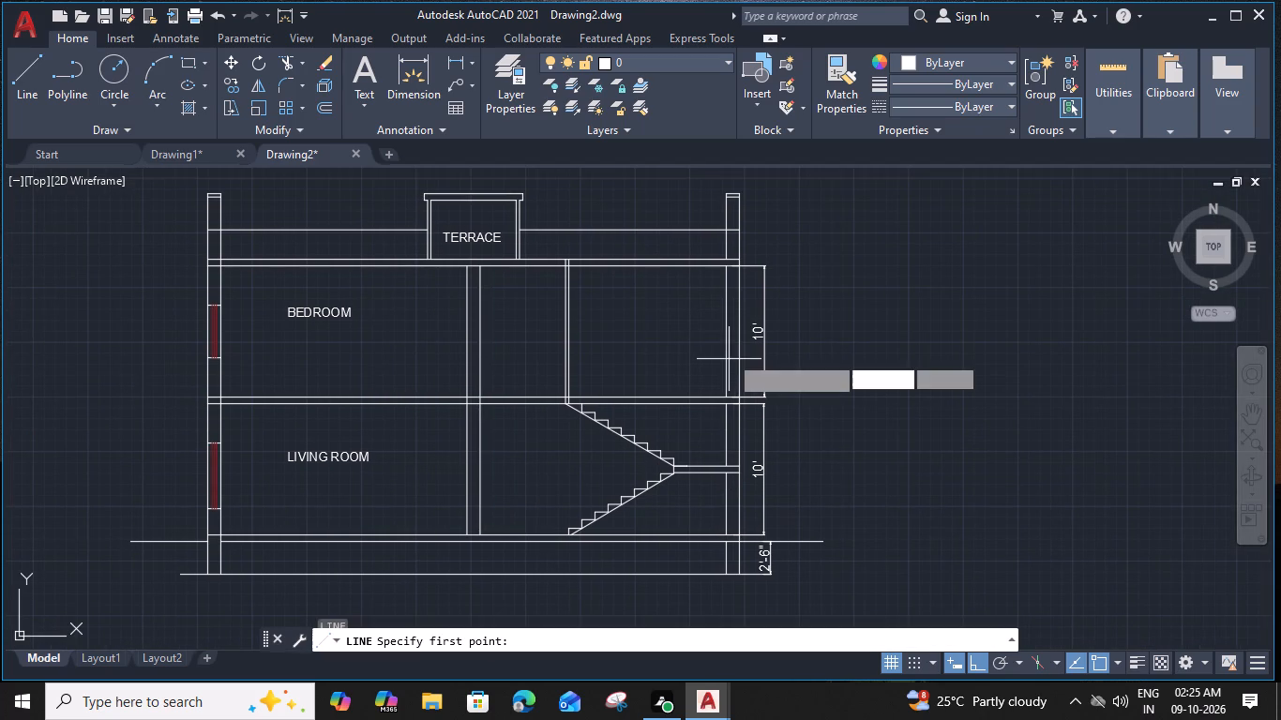
pyautogui.scroll(2, 731, 267)
pyautogui.click(731, 265)
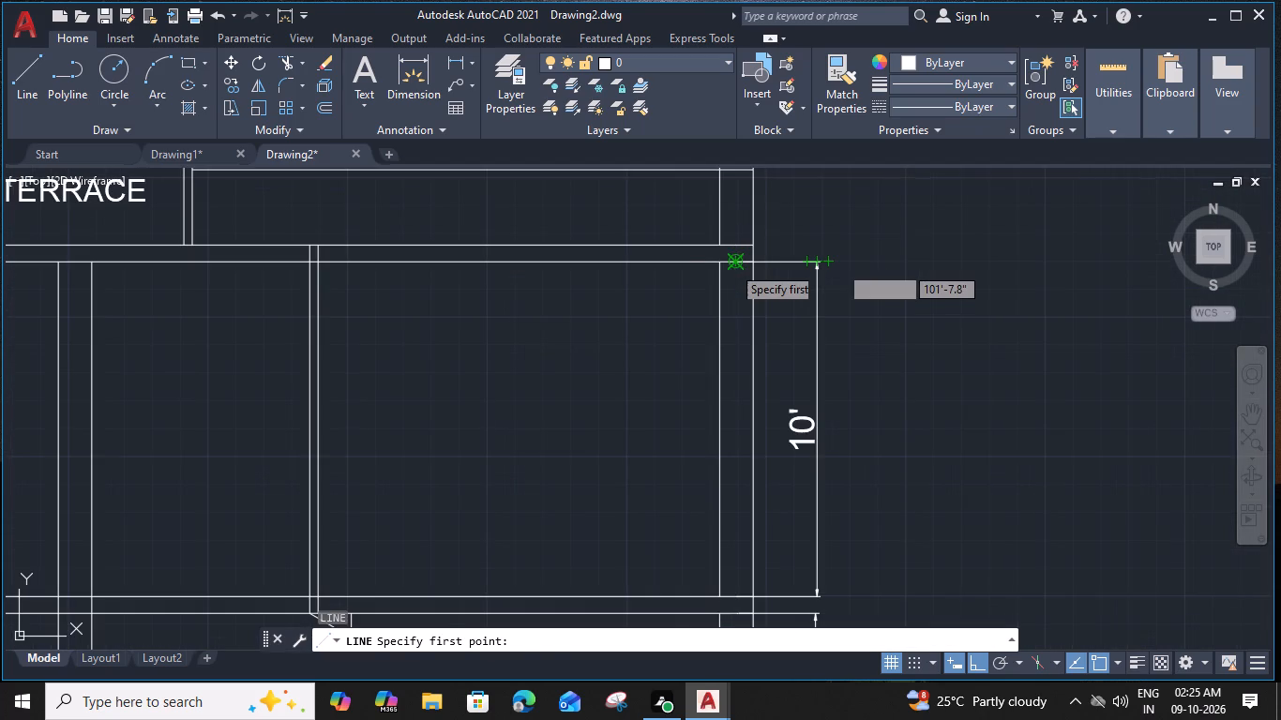
pyautogui.moveTo(728, 408); pyautogui.dragTo(708, 319, button='middle')
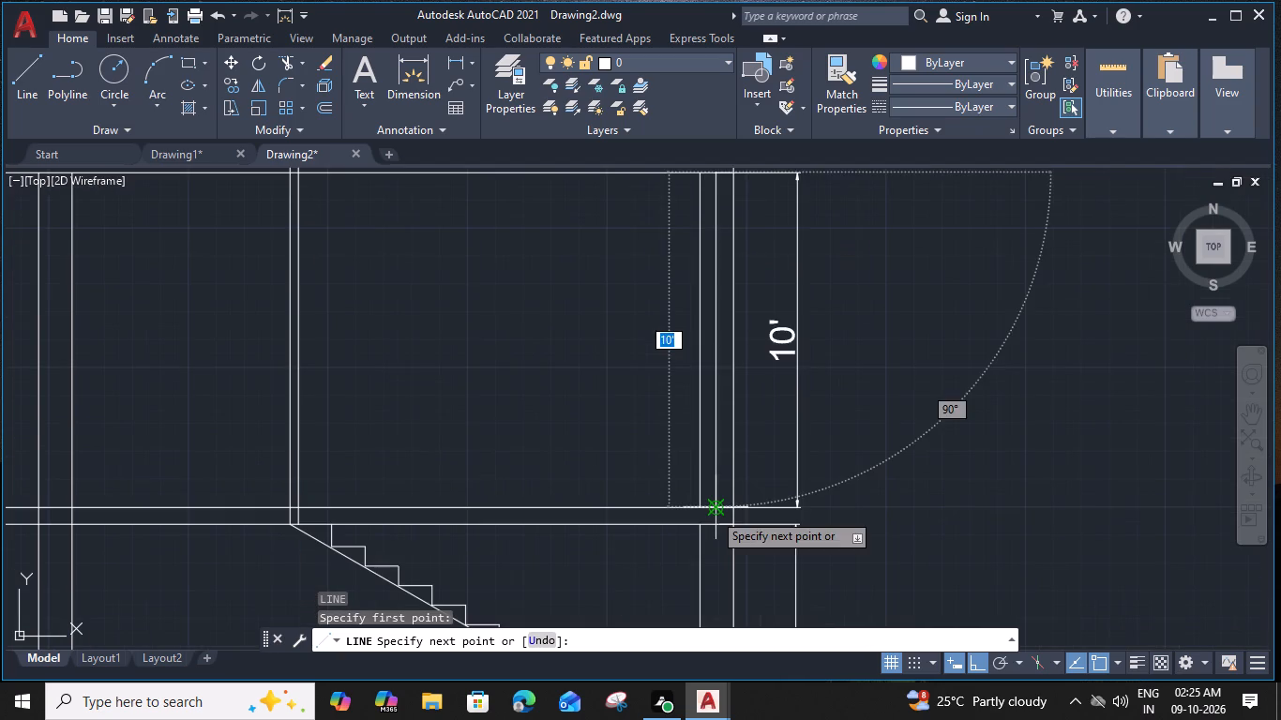
pyautogui.click(716, 513)
pyautogui.press('Escape')
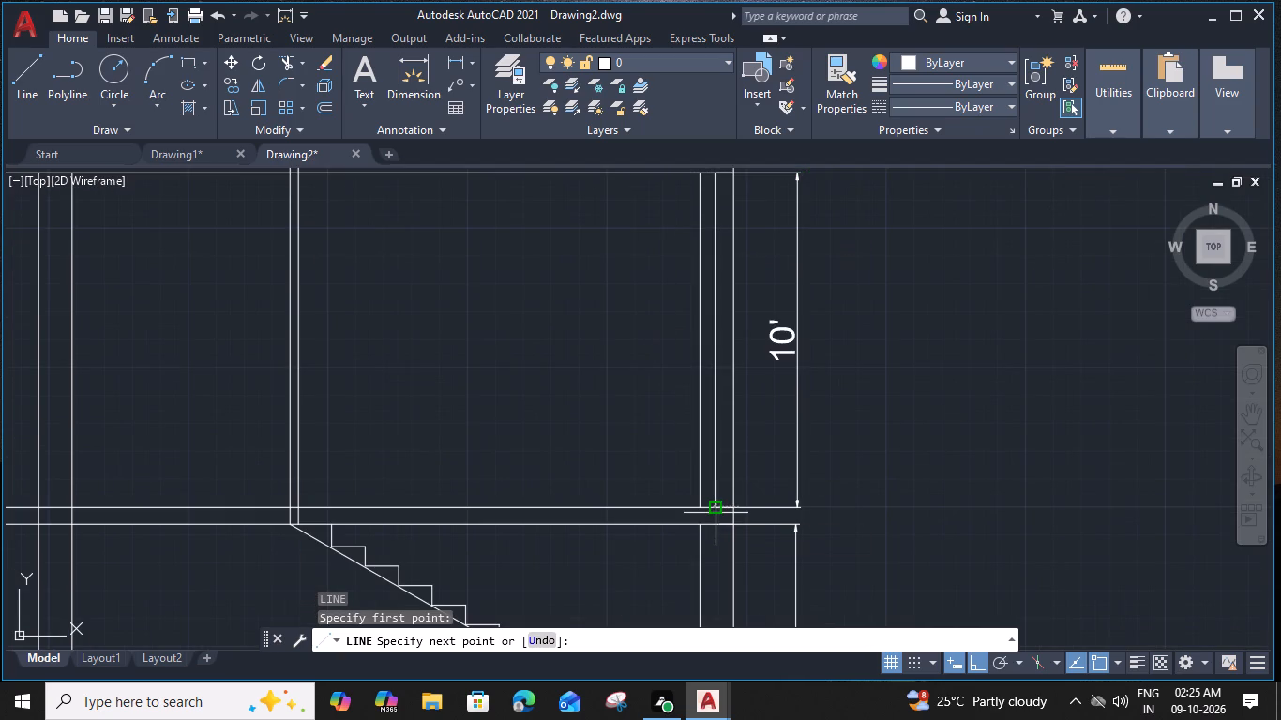
# Offset the new vertical line inside the right outer wall by 2" towards the building's exterior.
pyautogui.click(716, 450)
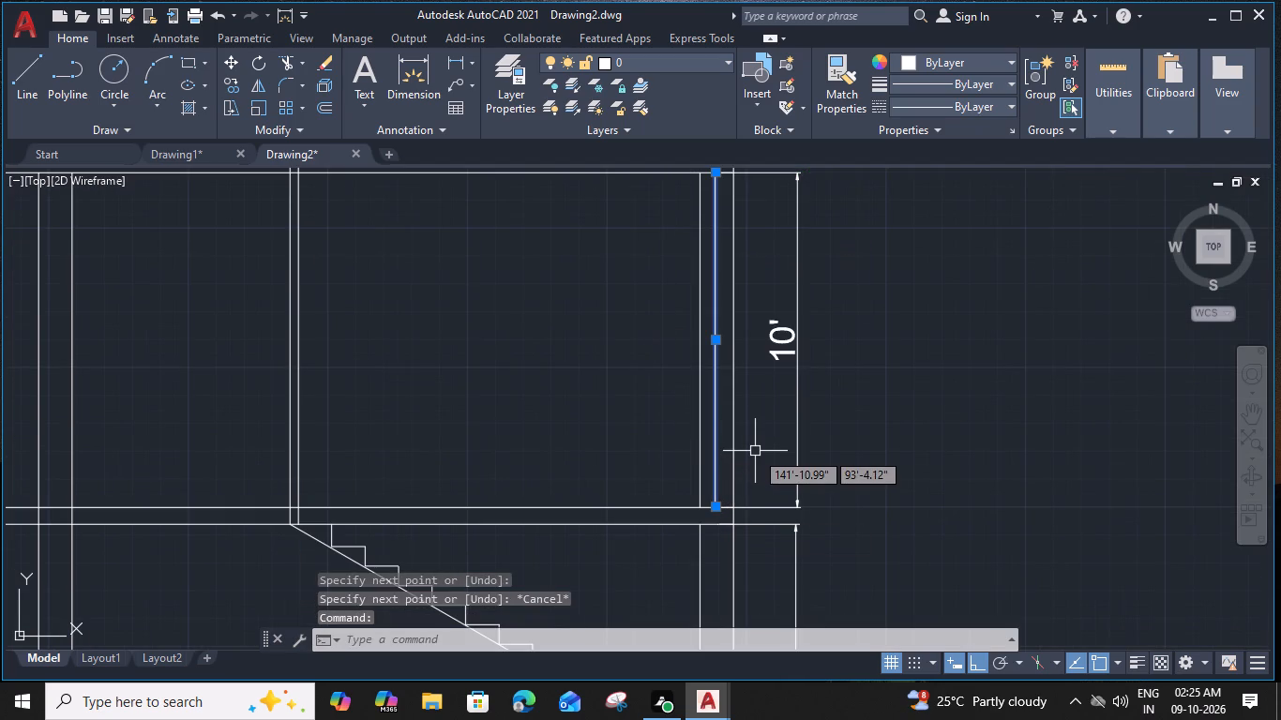
pyautogui.write('O')
pyautogui.press('space')
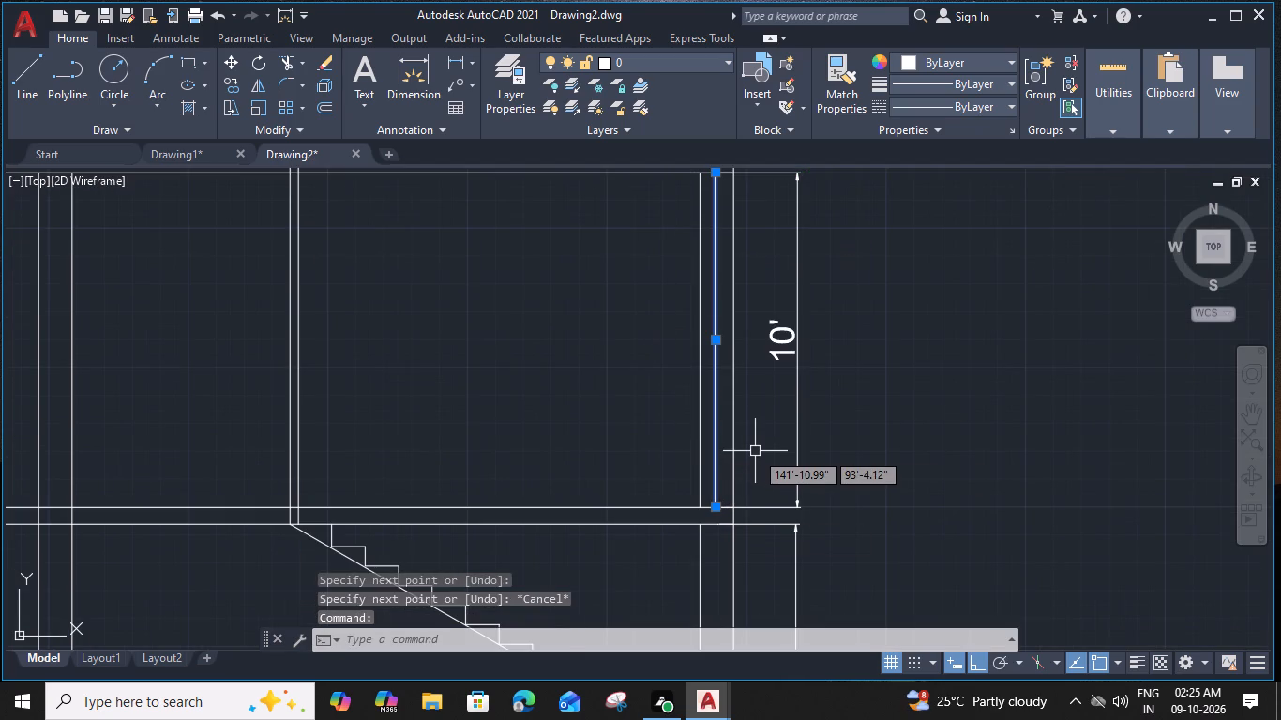
pyautogui.write('2"')
pyautogui.press('Return')
pyautogui.click(755, 451)
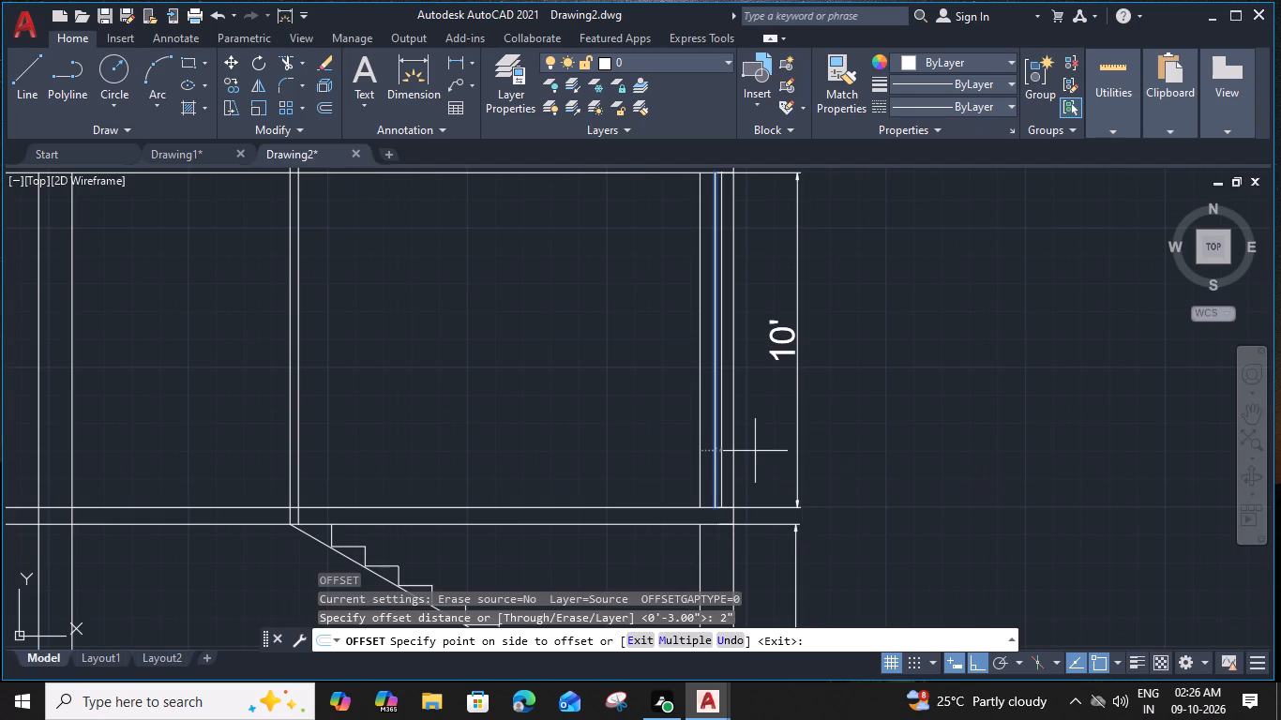
pyautogui.moveTo(731, 472); pyautogui.dragTo(732, 367, button='middle')
pyautogui.press('Escape')
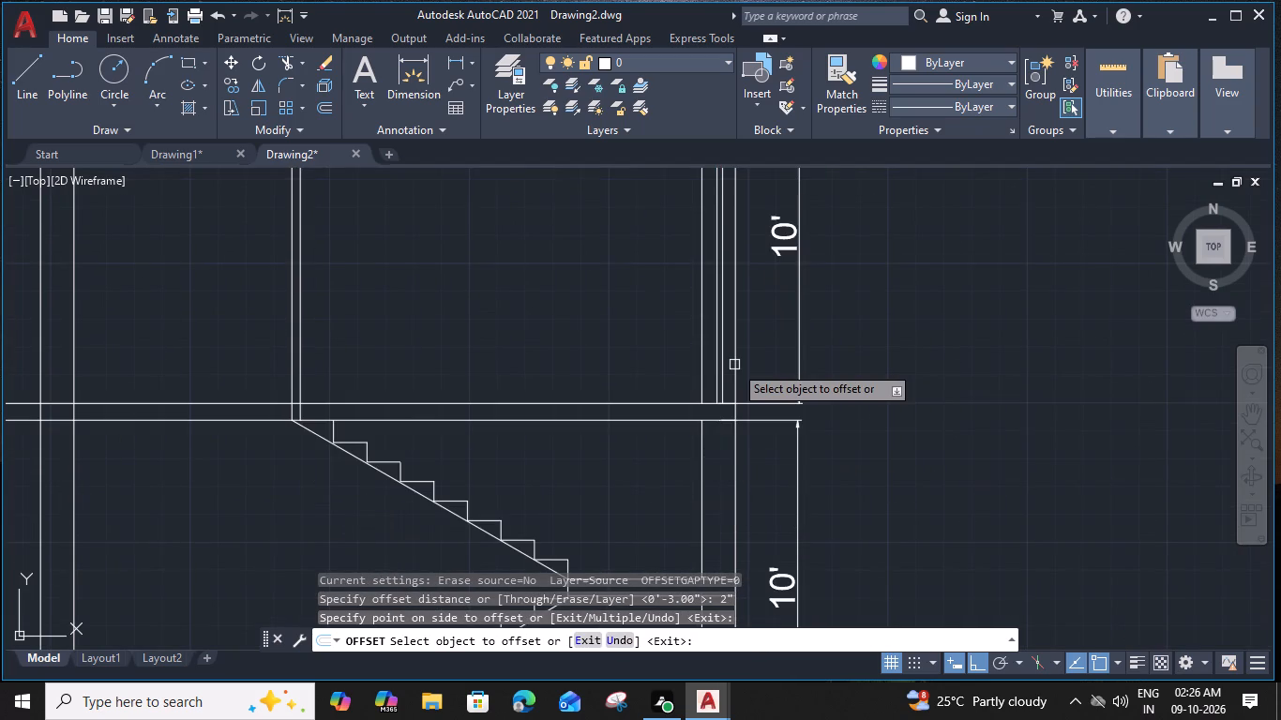
# Change the colour of both vertical lines inside the bedroom storey's right outer wall to dark red.
pyautogui.click(729, 349)
pyautogui.click(711, 381)
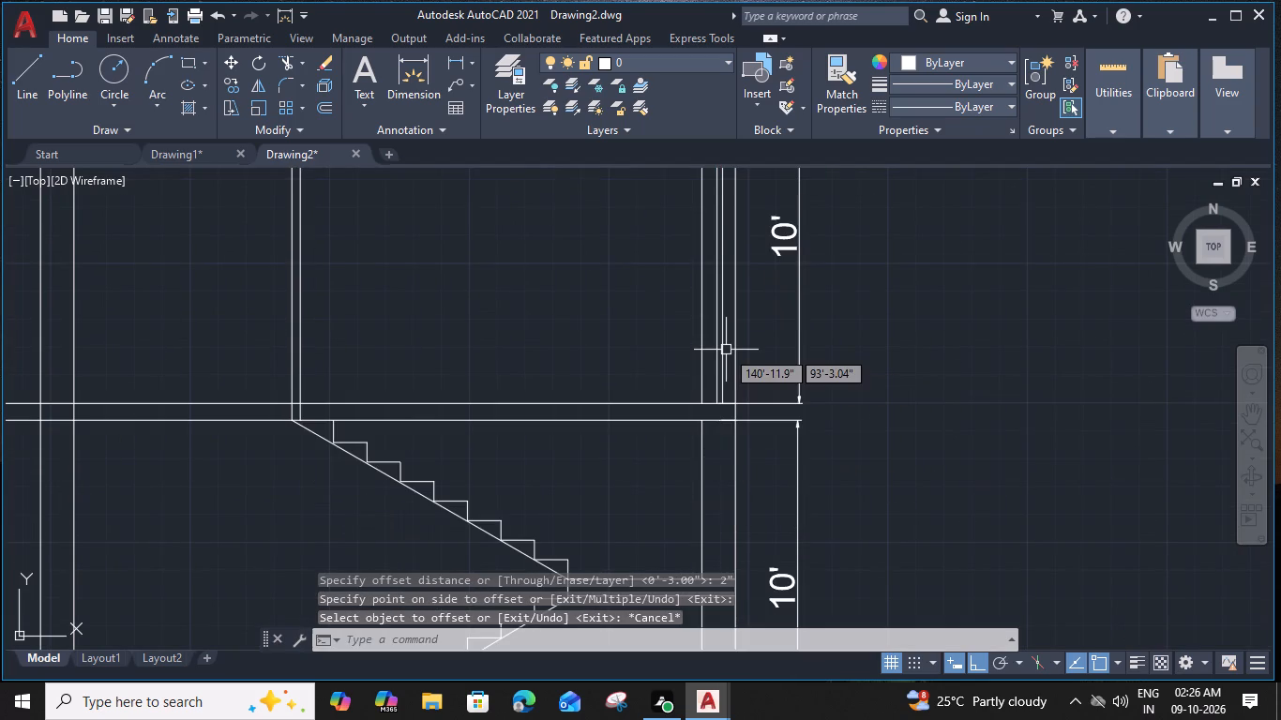
pyautogui.click(962, 62)
pyautogui.click(957, 133)
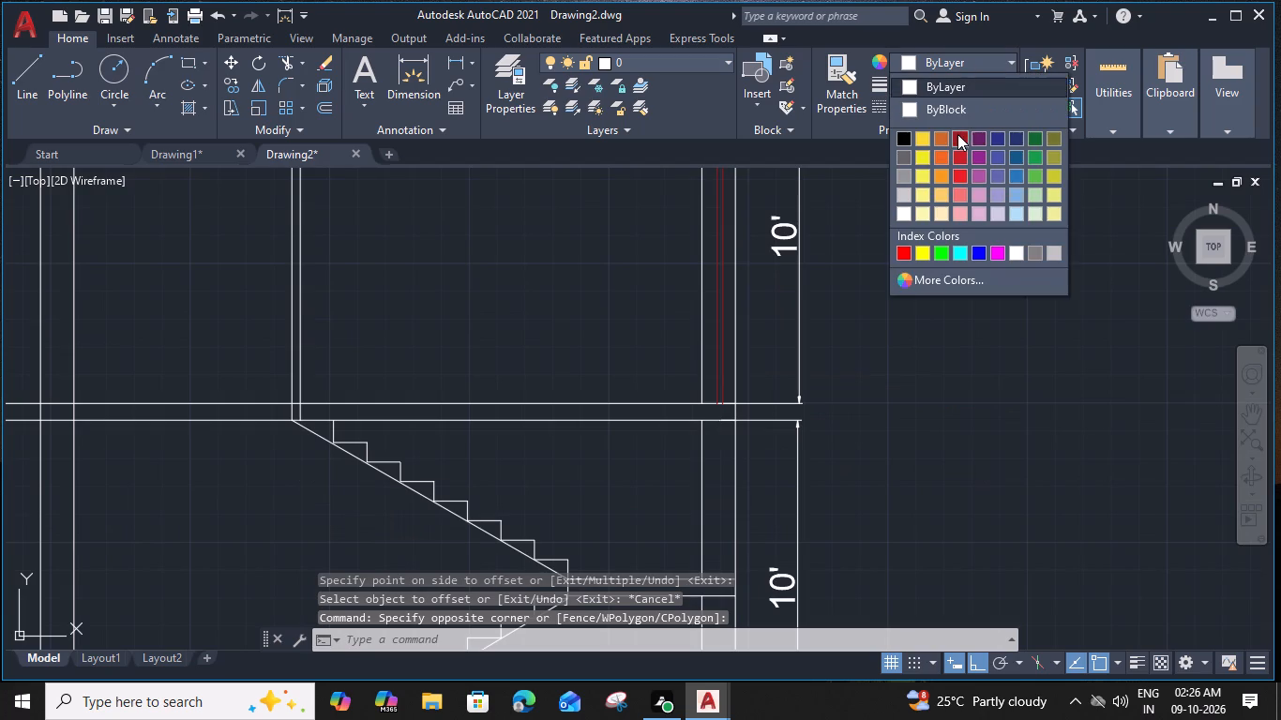
pyautogui.press('Escape')
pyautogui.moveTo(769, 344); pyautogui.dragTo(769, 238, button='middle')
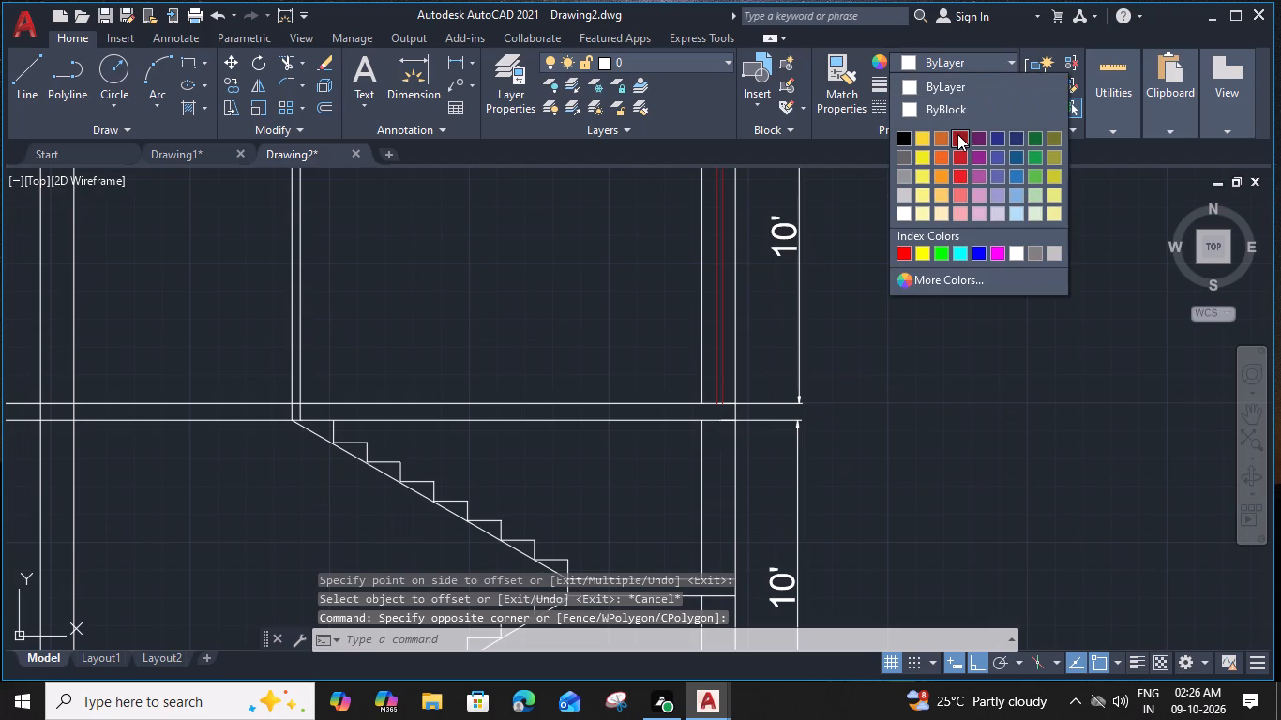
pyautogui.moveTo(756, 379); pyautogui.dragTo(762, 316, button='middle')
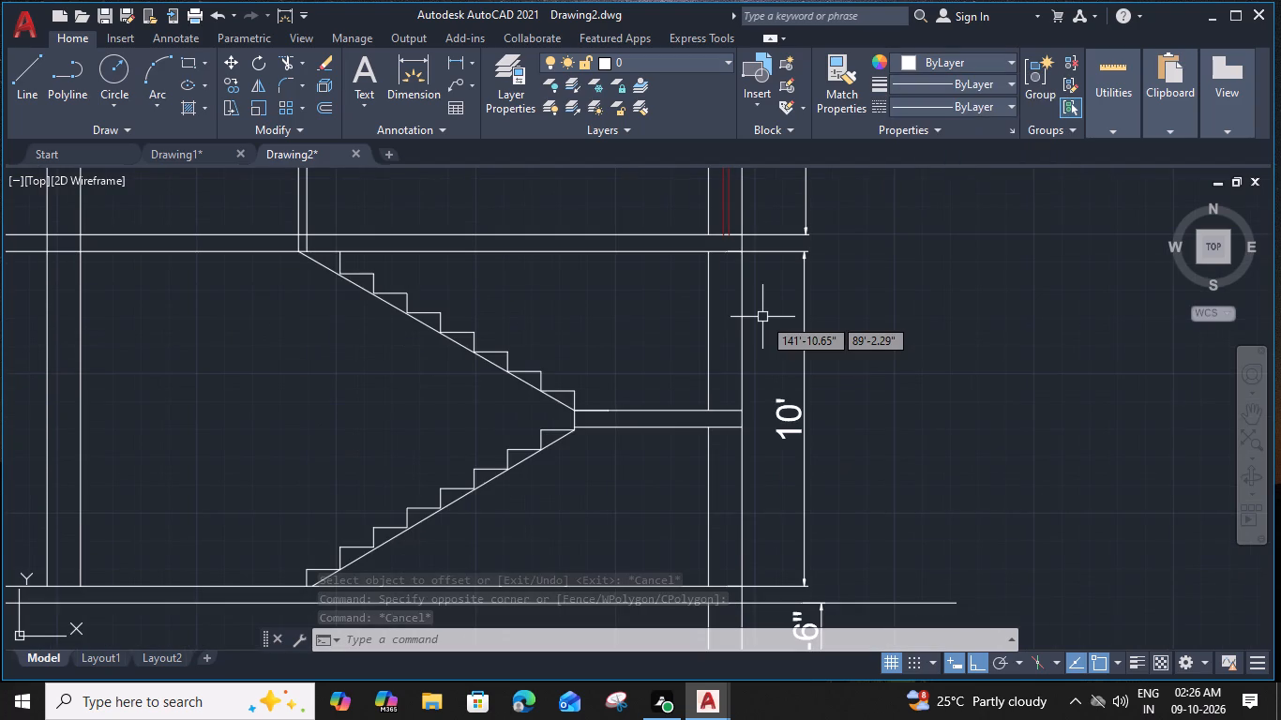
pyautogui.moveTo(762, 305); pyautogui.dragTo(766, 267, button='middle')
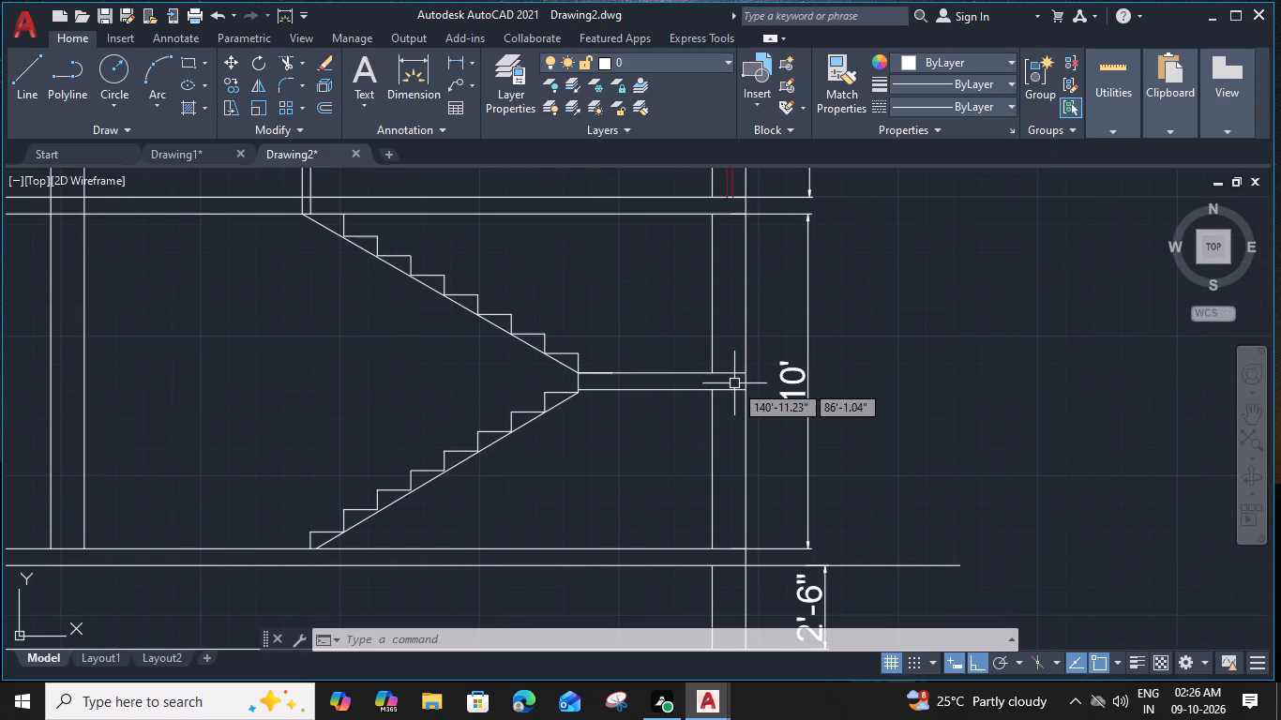
# Draw a short vertical line across the stair landing slab, midway inside the right outer wall, between its underside and top.
pyautogui.scroll(2, 730, 392)
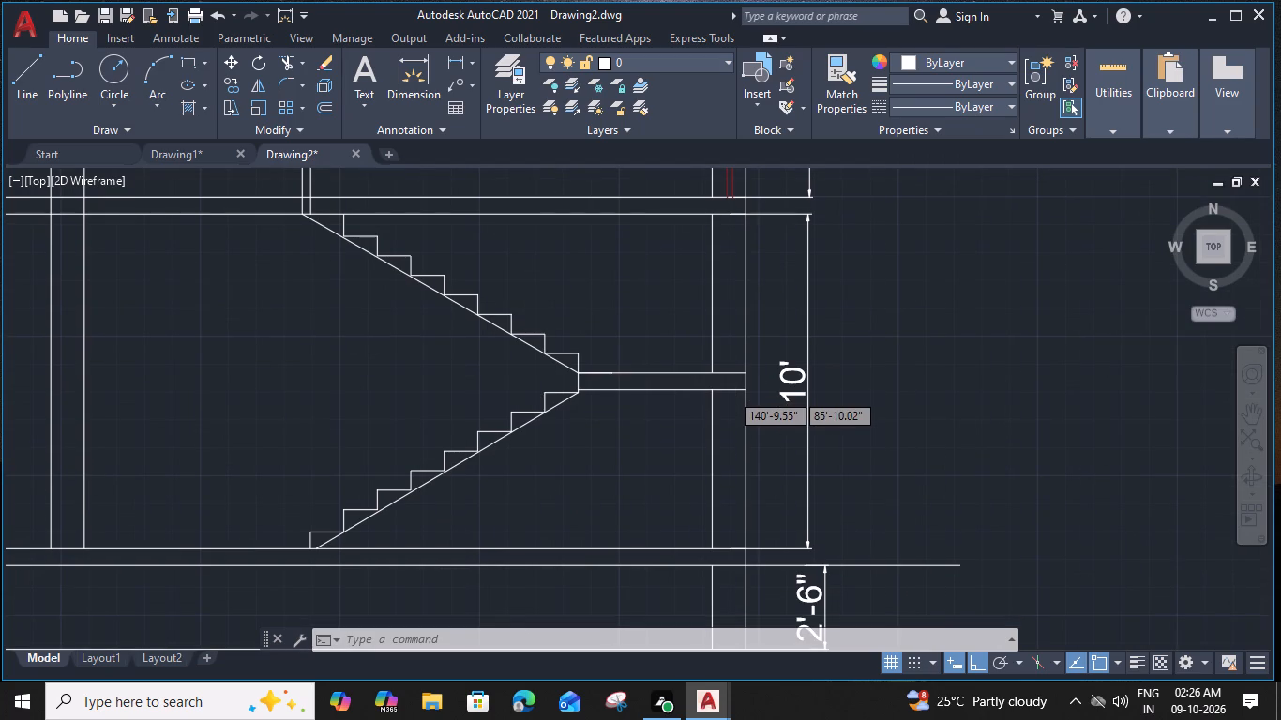
pyautogui.write('L')
pyautogui.press('space')
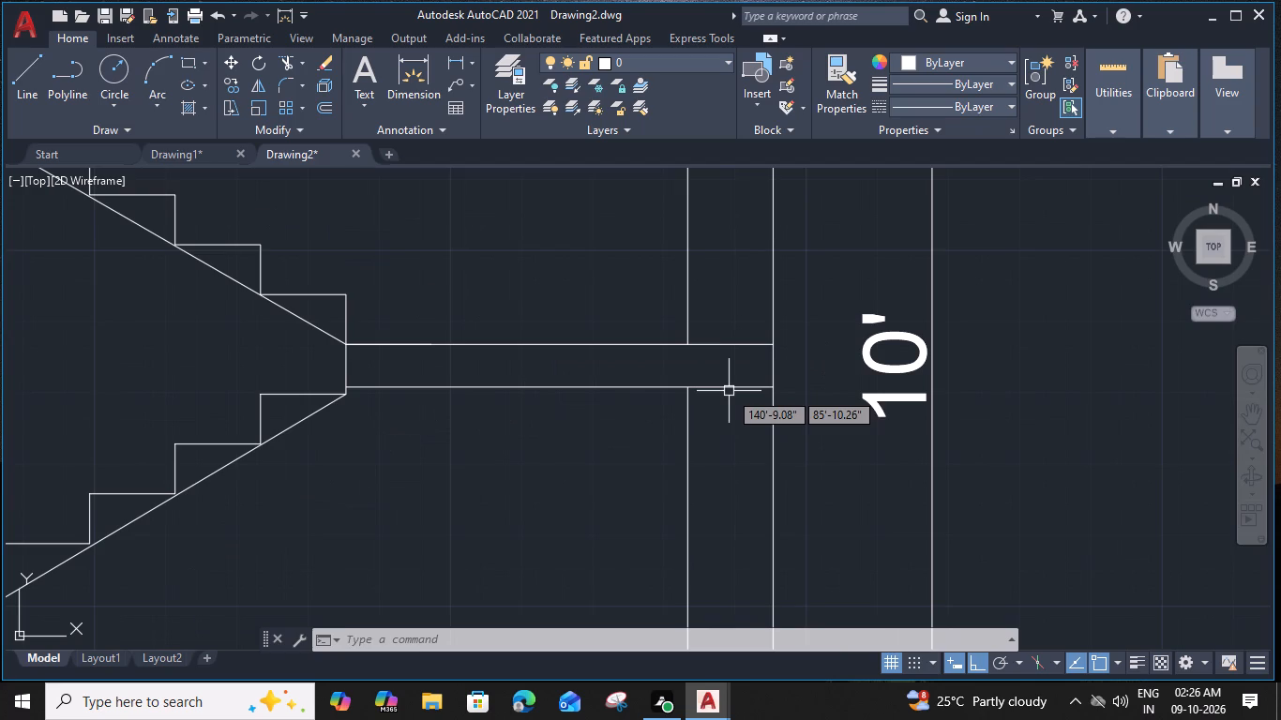
pyautogui.click(728, 389)
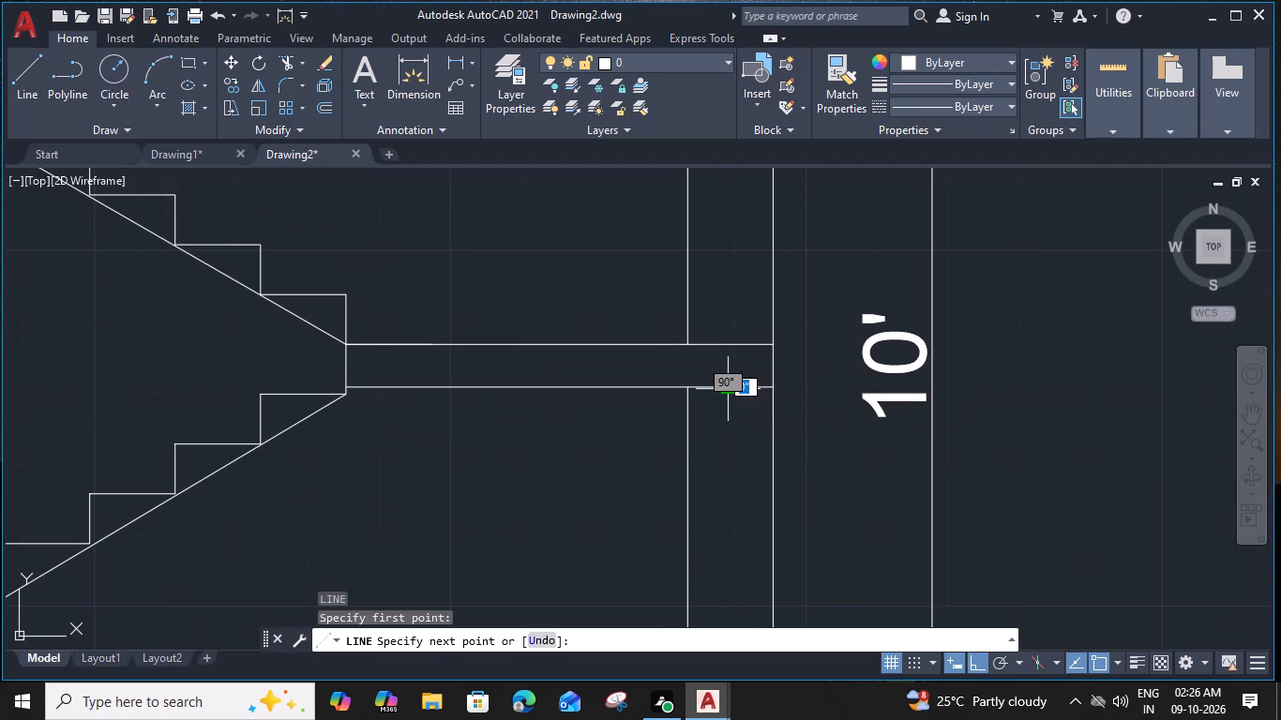
pyautogui.click(731, 343)
pyautogui.press('Escape')
# Trim the landing slab's top and bottom lines beyond the new end line, towards the building's exterior.
pyautogui.write('TR')
pyautogui.press('space')
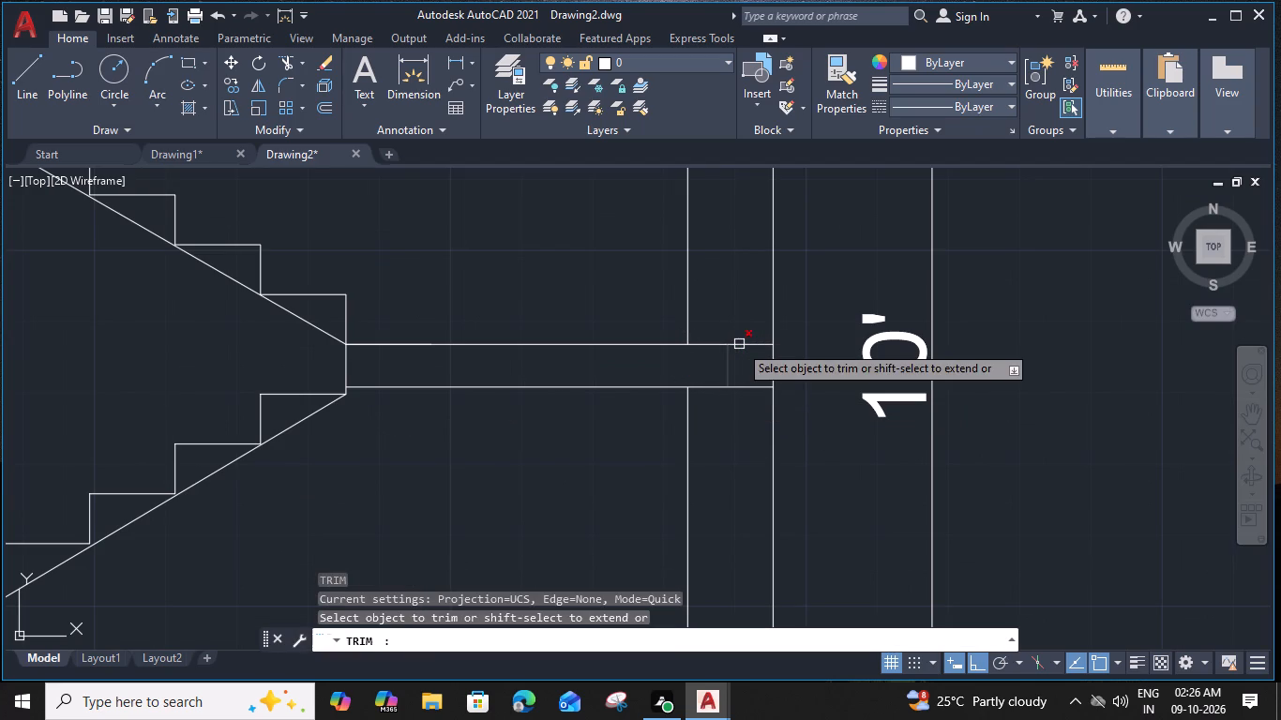
pyautogui.click(744, 345)
pyautogui.click(749, 384)
pyautogui.press('Escape')
pyautogui.scroll(-3, 749, 379)
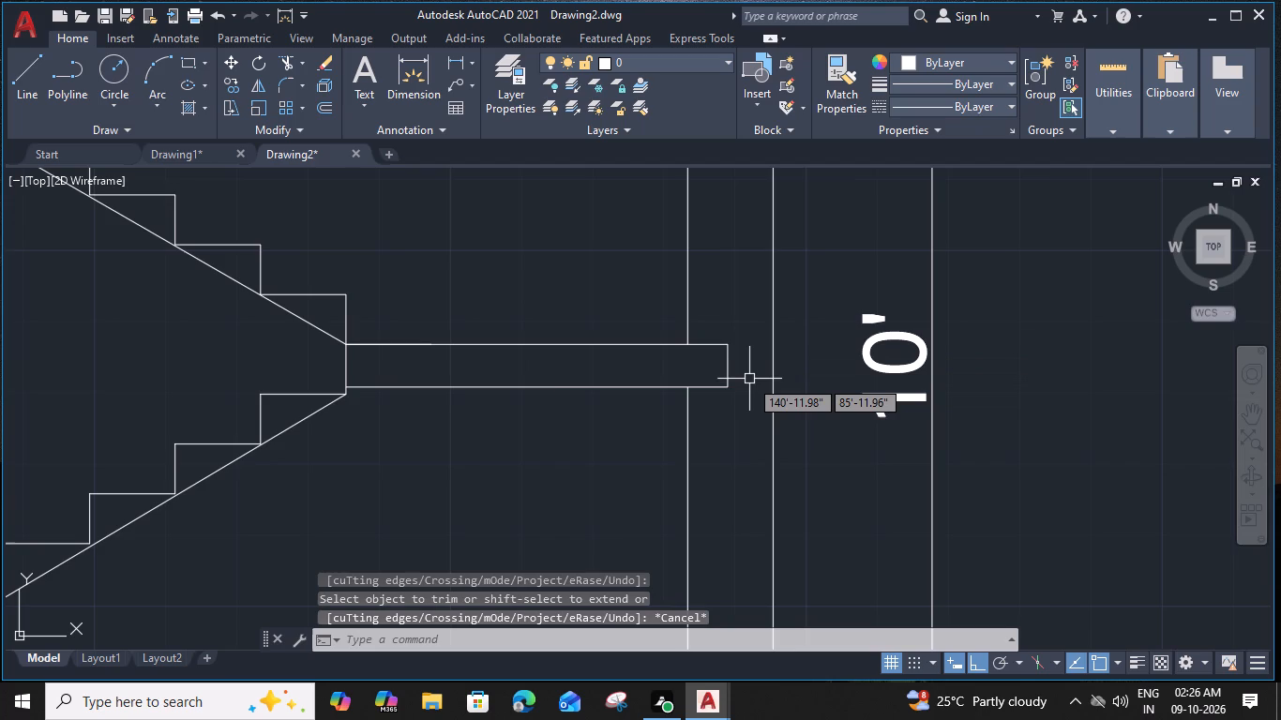
# Extend both red vertical lines in the right outer wall down through the living room storey to its floor slab.
pyautogui.moveTo(745, 396); pyautogui.dragTo(728, 383, button='middle')
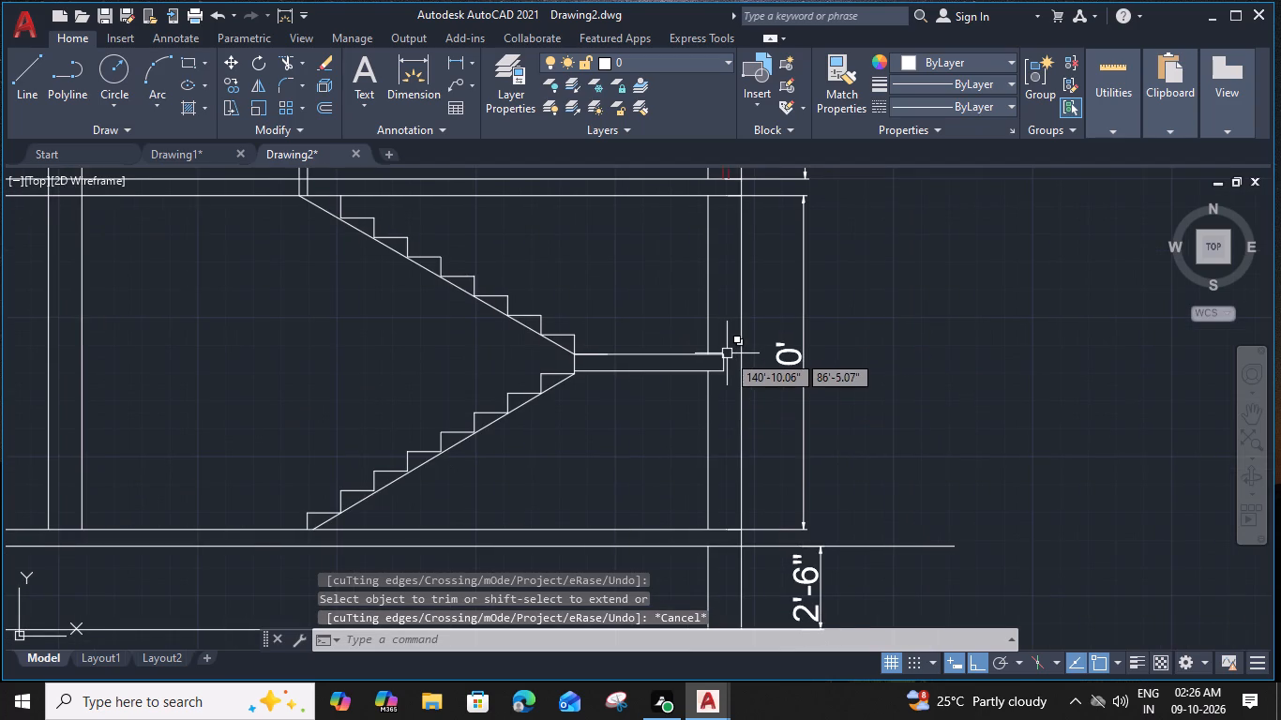
pyautogui.moveTo(727, 354); pyautogui.dragTo(713, 427, button='middle')
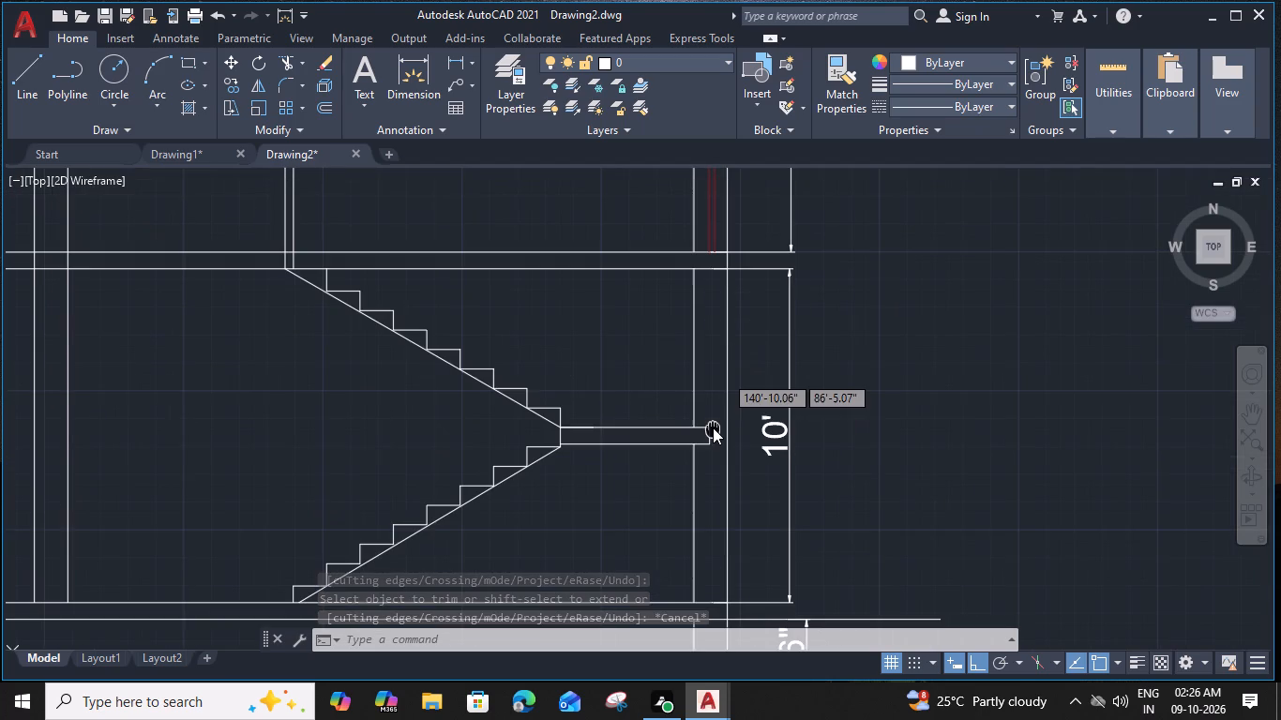
pyautogui.write('EX')
pyautogui.press('space')
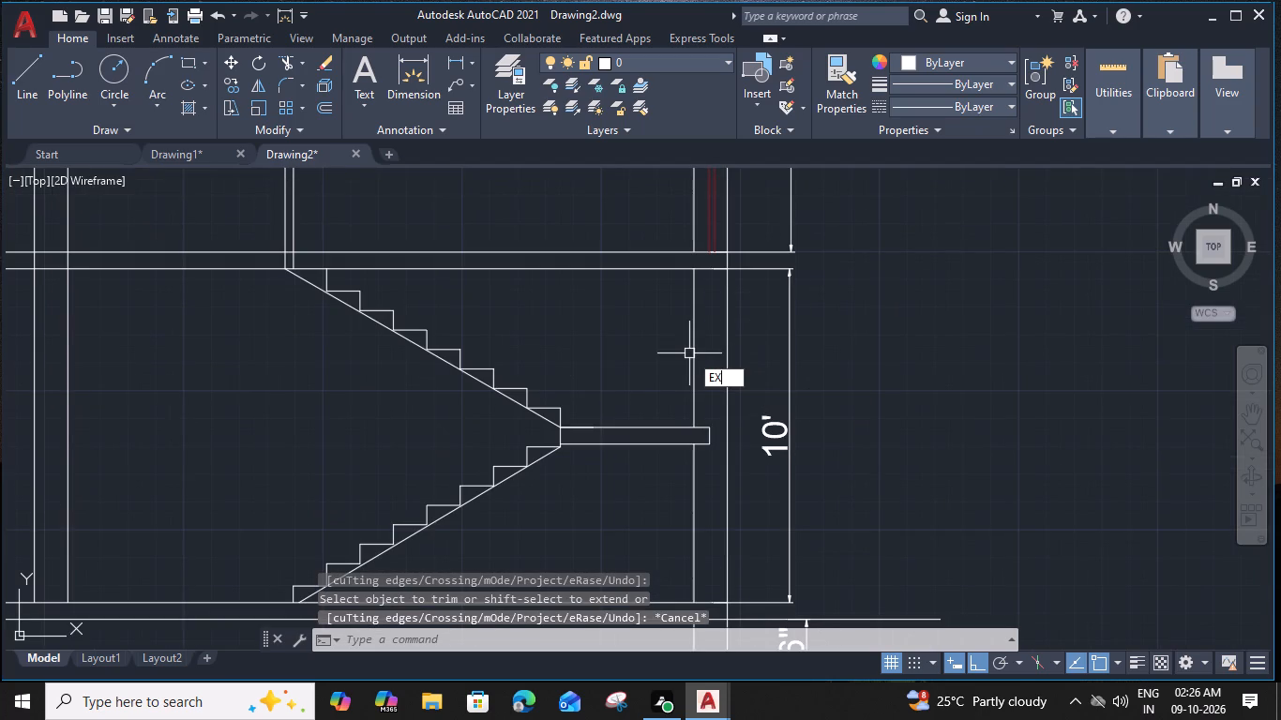
pyautogui.click(717, 233)
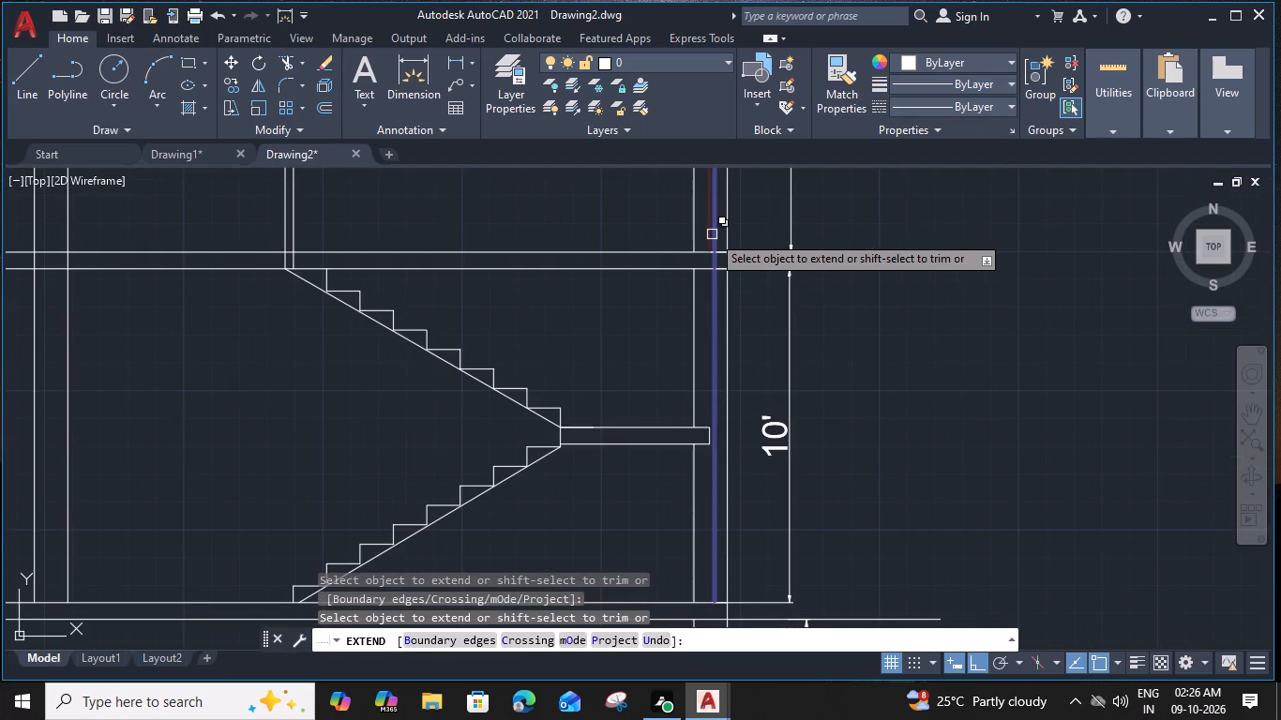
pyautogui.click(706, 231)
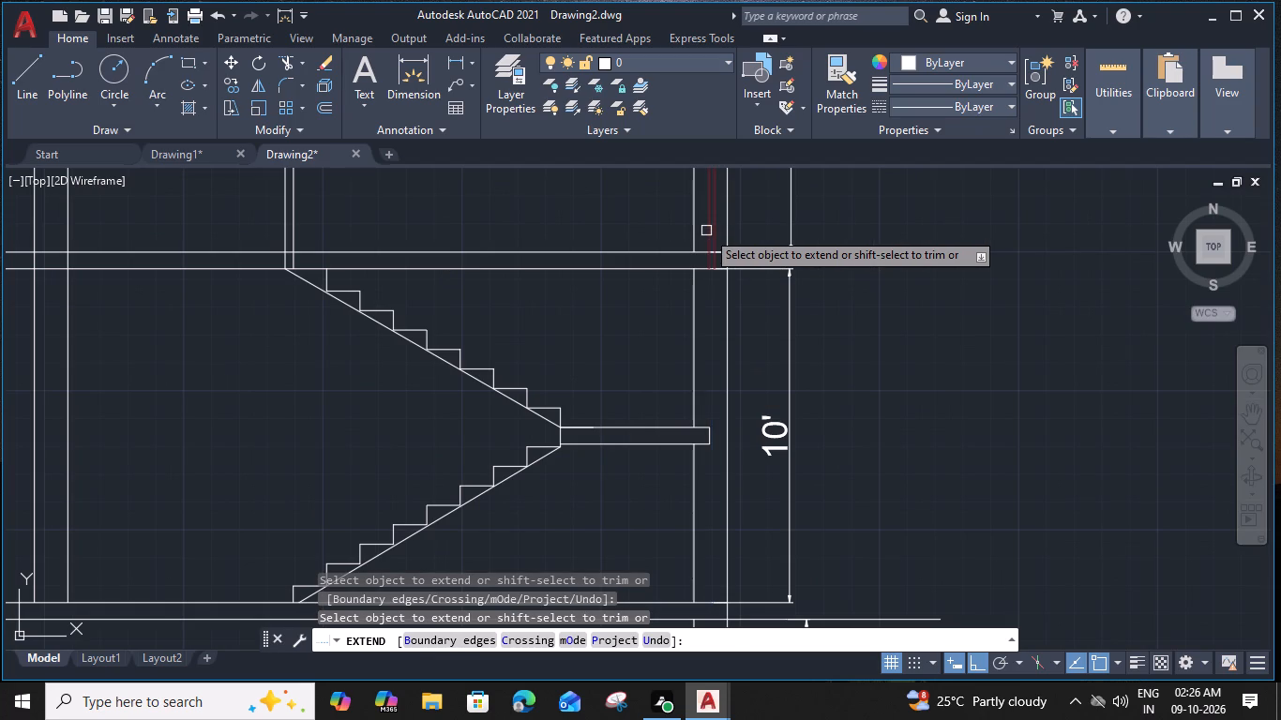
pyautogui.click(716, 231)
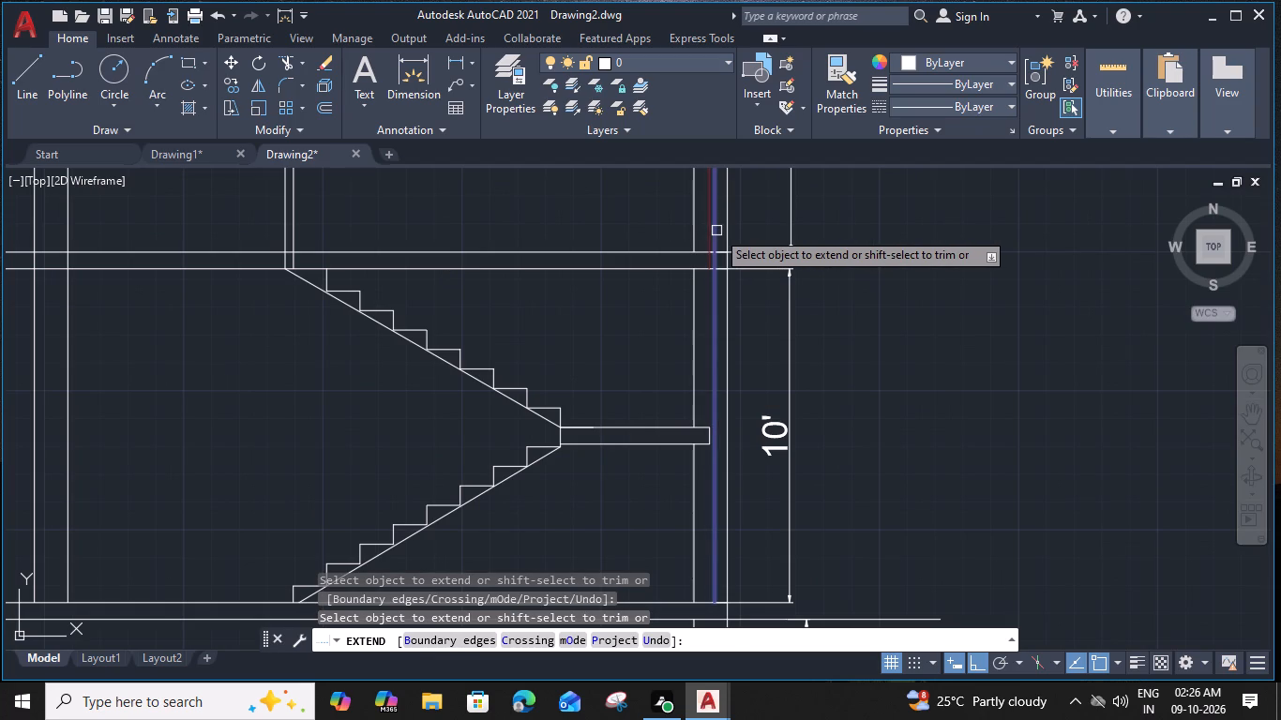
pyautogui.click(707, 232)
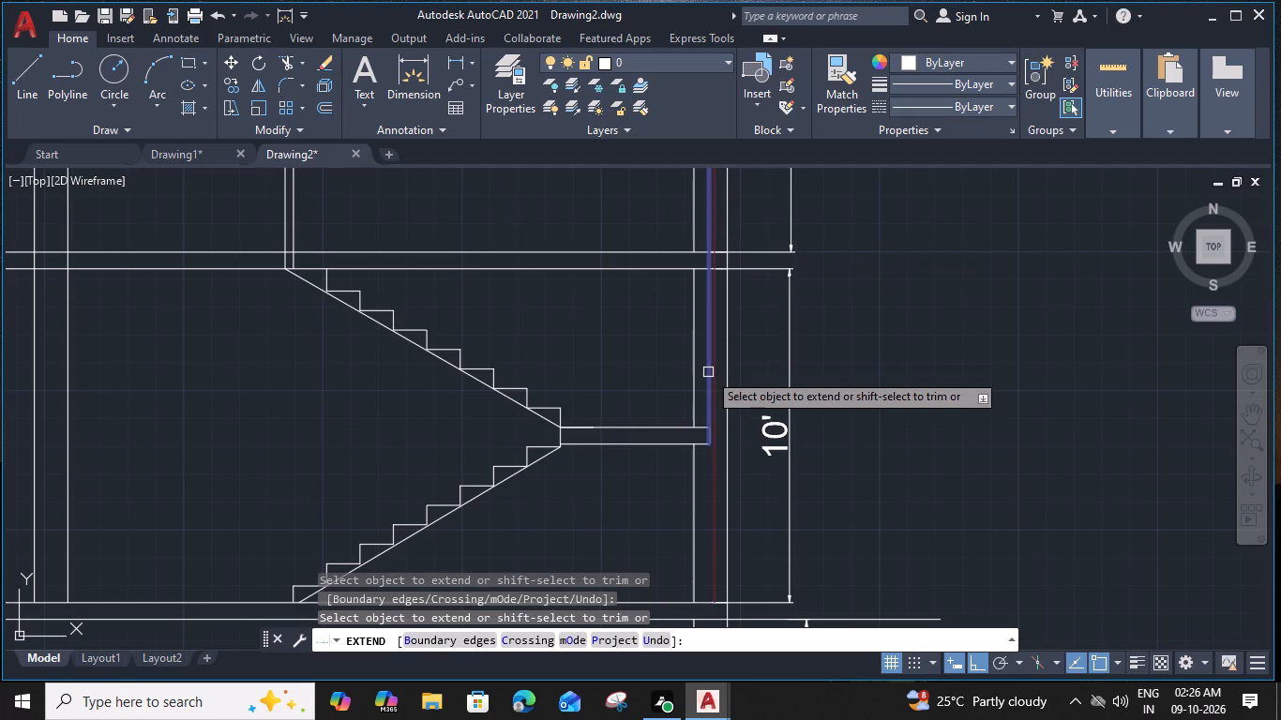
pyautogui.click(708, 373)
pyautogui.moveTo(708, 371); pyautogui.dragTo(694, 277, button='middle')
pyautogui.click(694, 277)
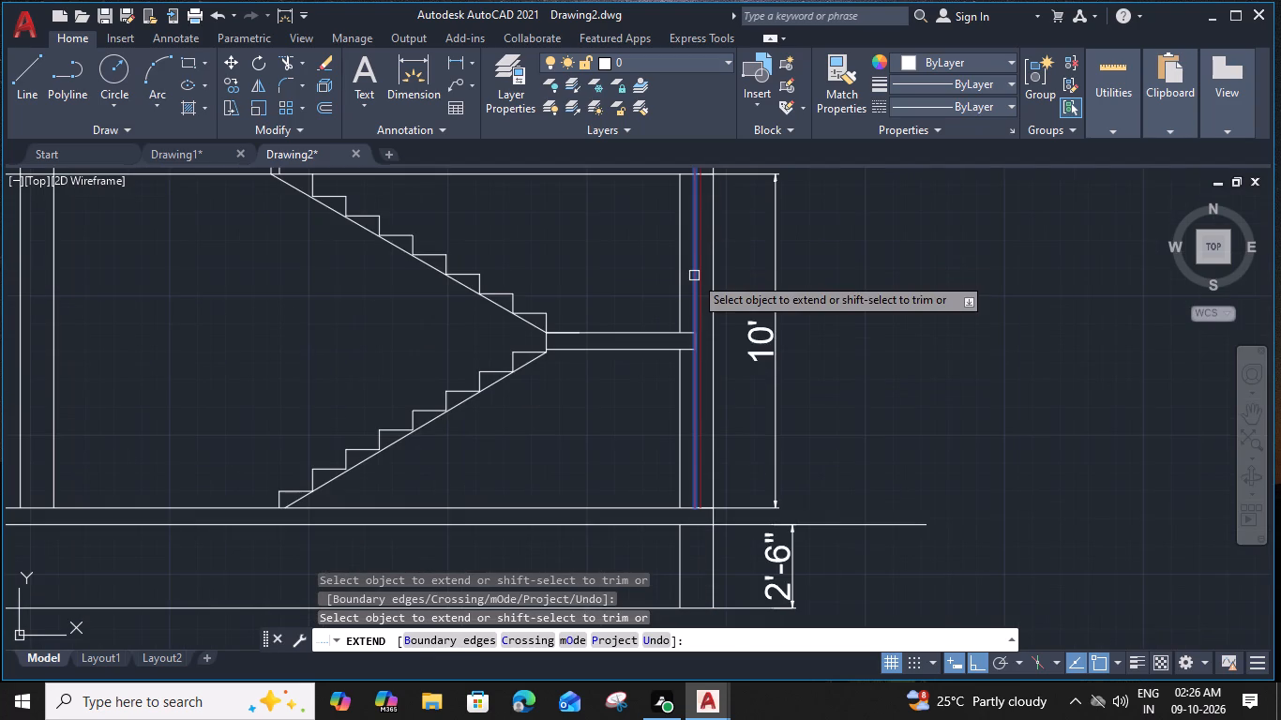
# Trim both red lines out of the floor slab's thickness between the bedroom and living room storeys.
pyautogui.moveTo(695, 270); pyautogui.dragTo(692, 318, button='middle')
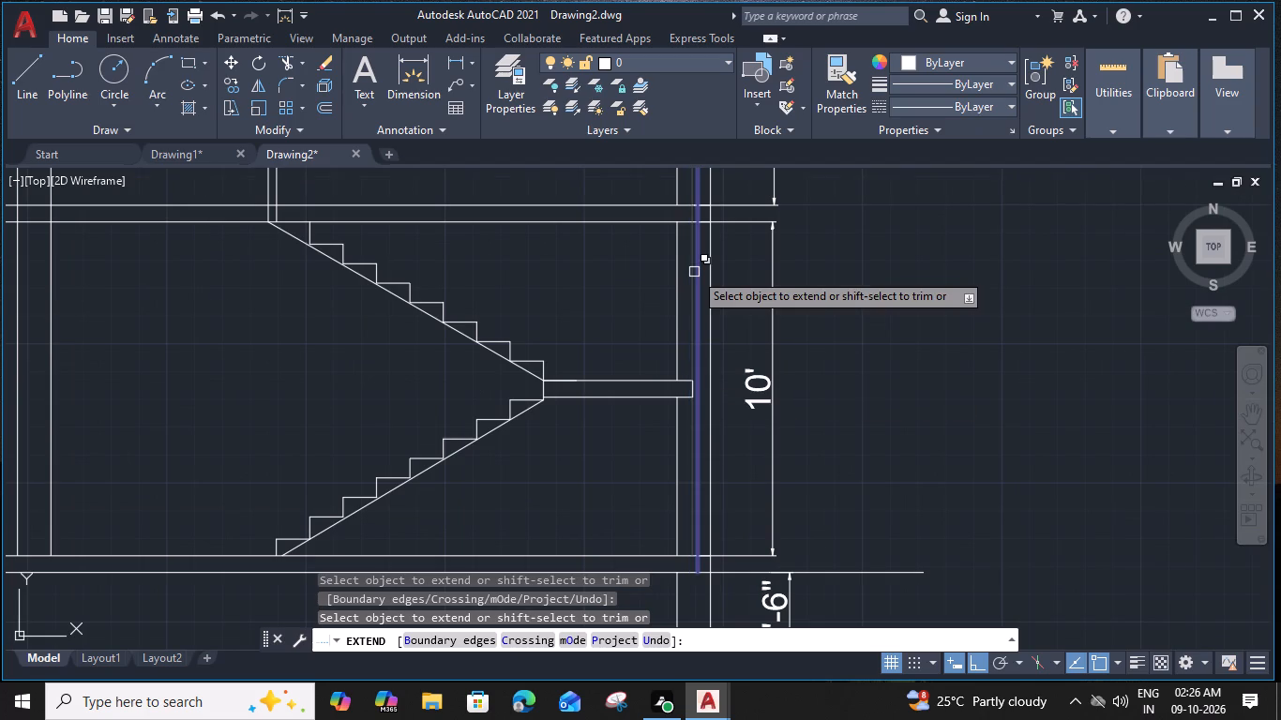
pyautogui.moveTo(707, 251); pyautogui.dragTo(701, 345, button='middle')
pyautogui.scroll(2, 691, 305)
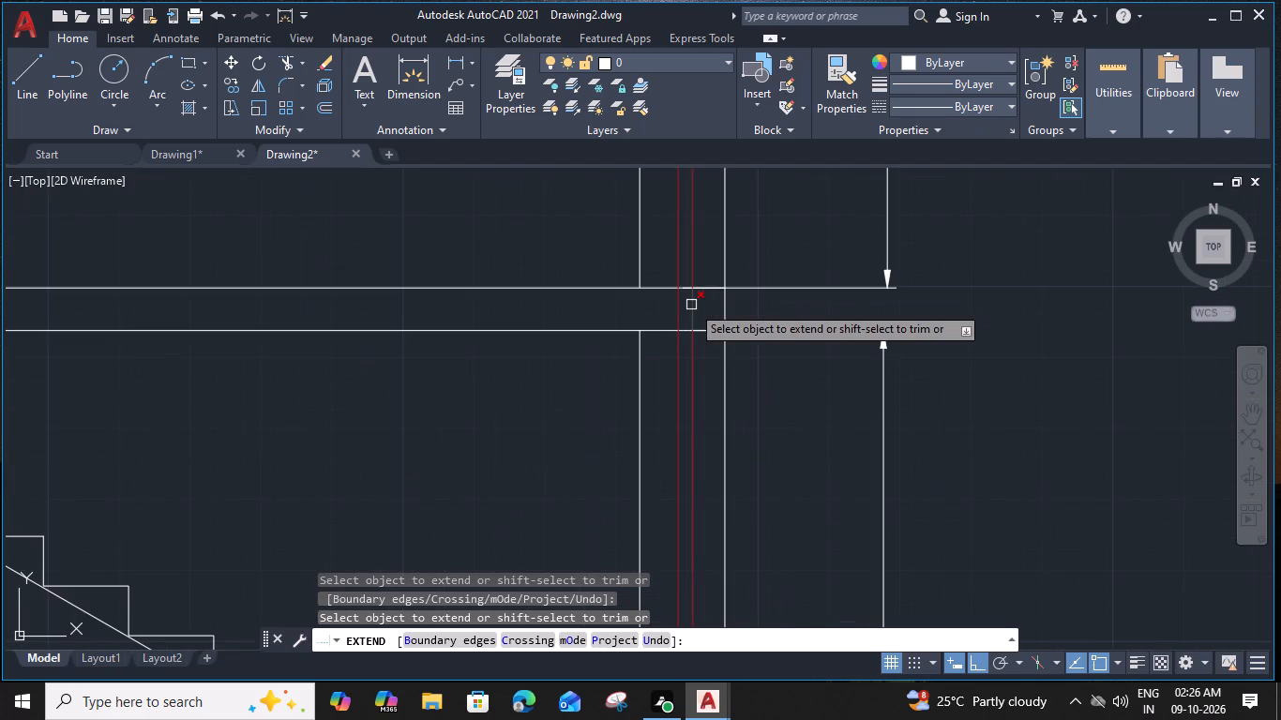
pyautogui.keyDown('shift'); pyautogui.click(691, 305); pyautogui.keyUp('shift')
pyautogui.keyDown('shift'); pyautogui.click(680, 302); pyautogui.keyUp('shift')
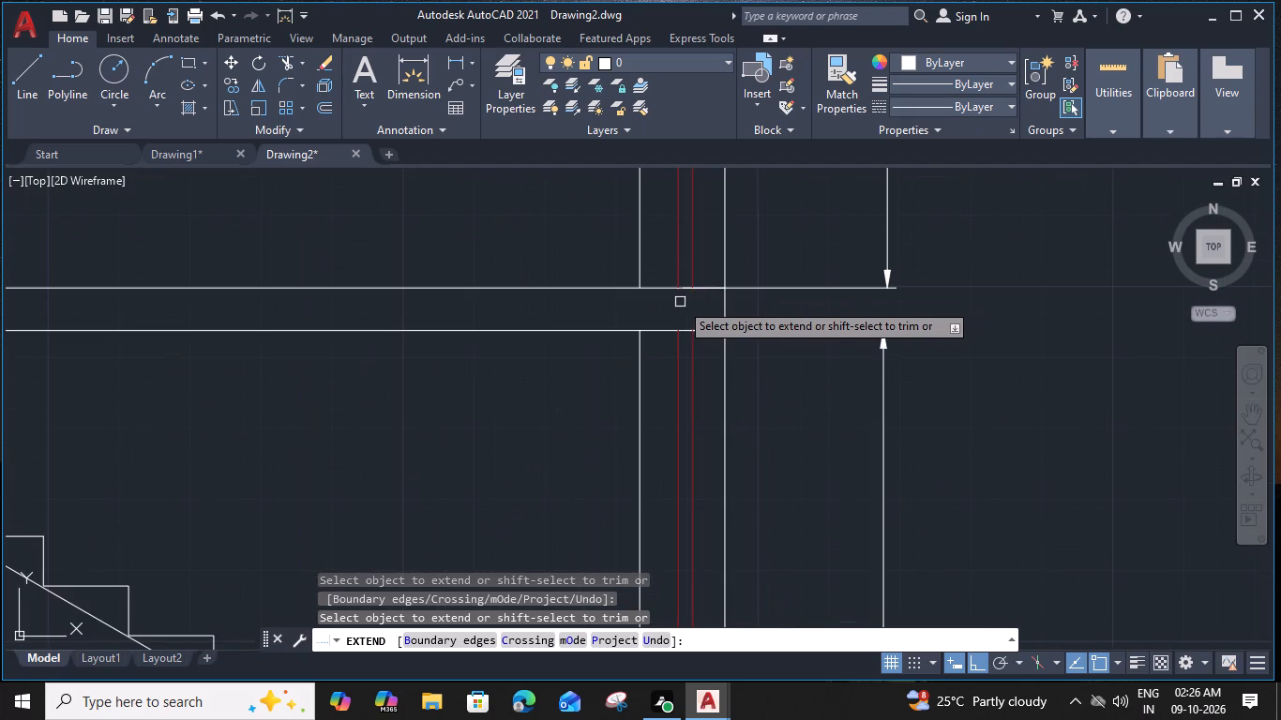
pyautogui.press('Escape')
# Examine the building section from the staircase and living room down to the ground lines and up to the terrace.
pyautogui.scroll(-2, 678, 307)
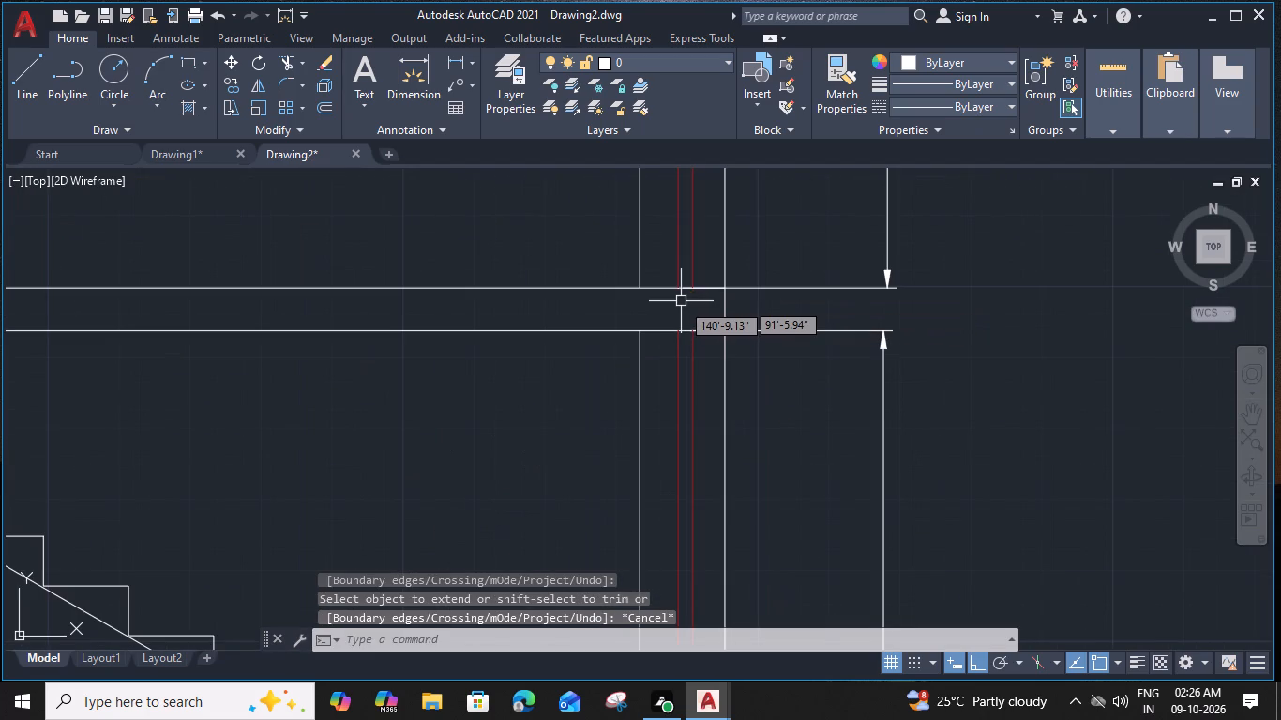
pyautogui.moveTo(615, 418); pyautogui.dragTo(631, 415, button='middle')
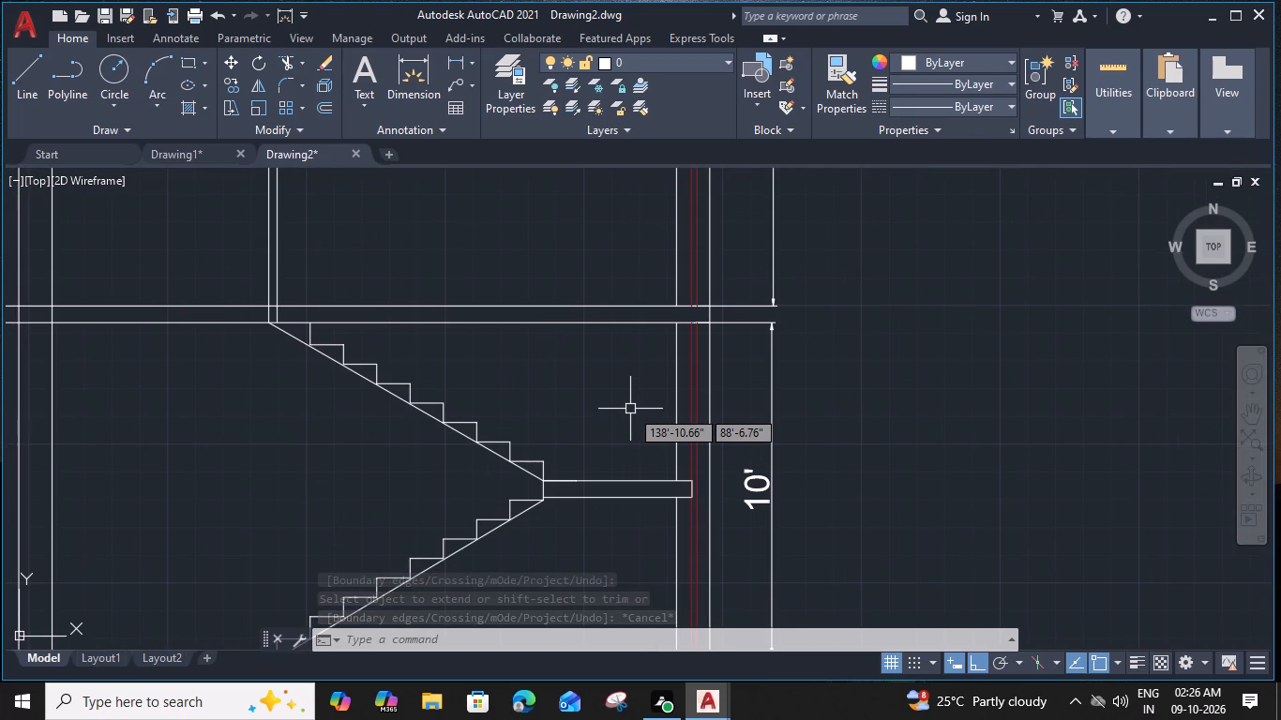
pyautogui.scroll(-1, 631, 406)
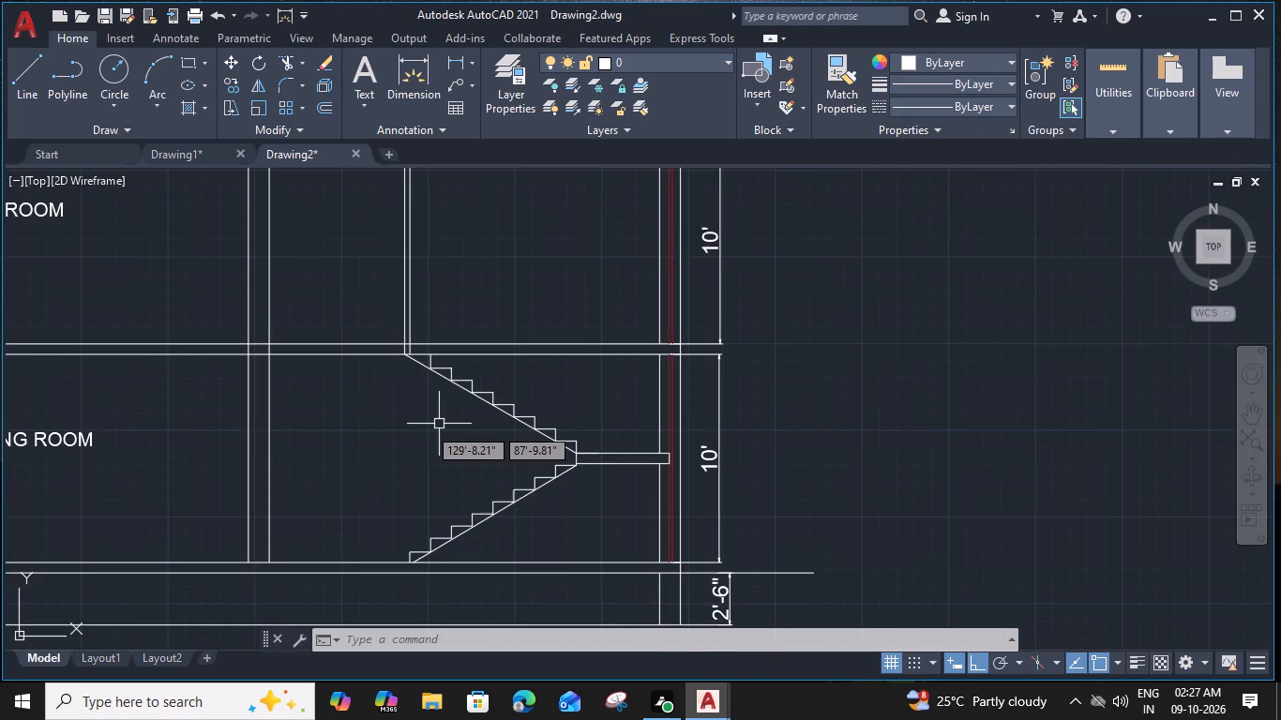
pyautogui.moveTo(427, 428); pyautogui.dragTo(672, 415, button='middle')
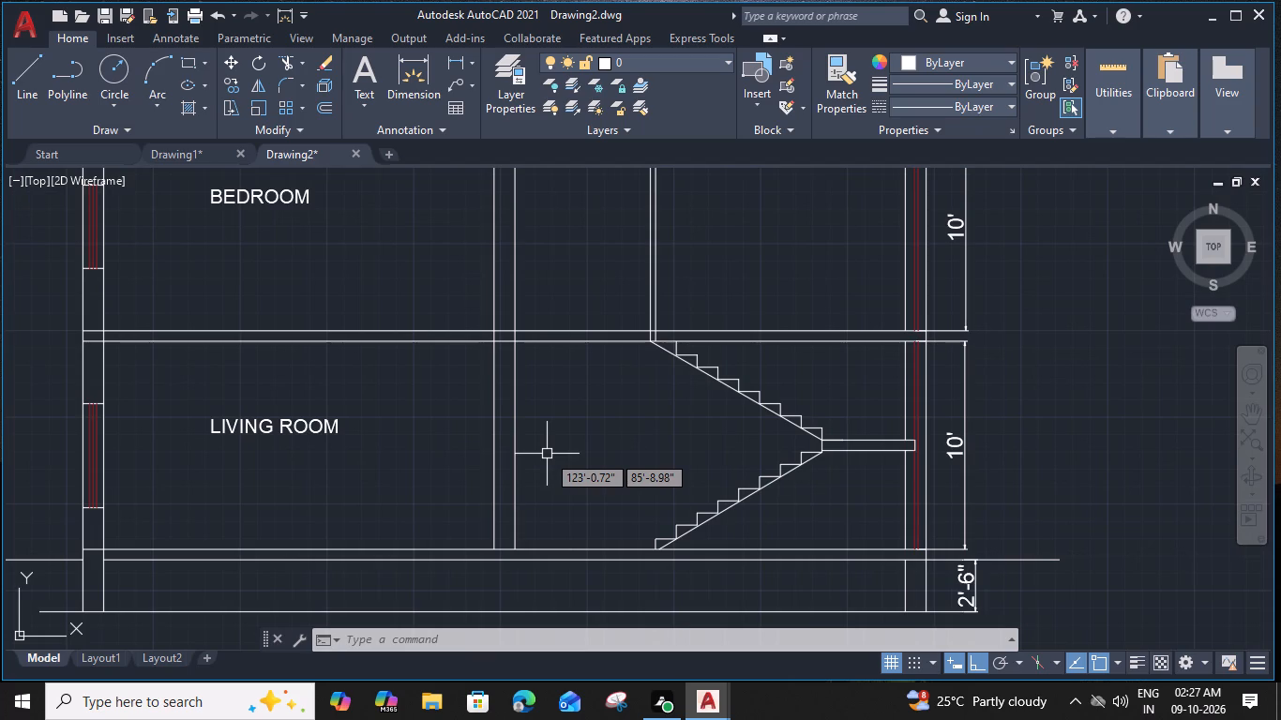
pyautogui.moveTo(548, 447); pyautogui.dragTo(591, 374, button='middle')
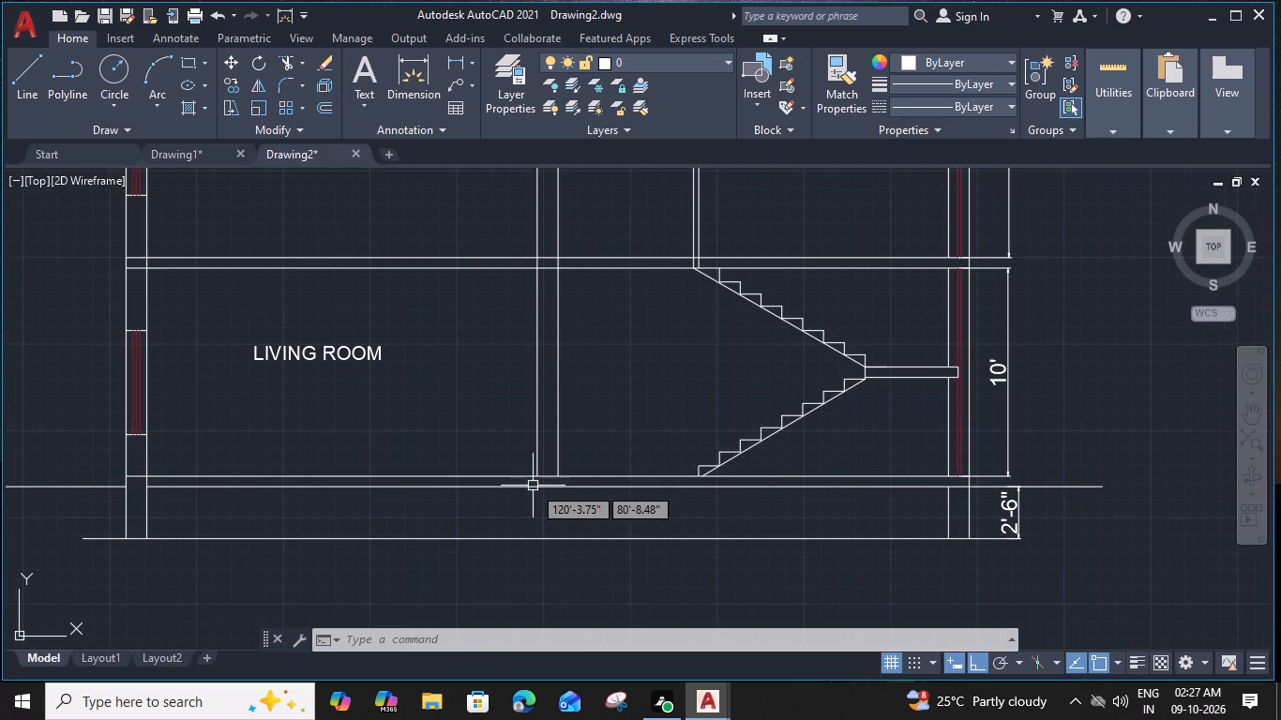
pyautogui.scroll(1, 554, 487)
pyautogui.moveTo(558, 489); pyautogui.dragTo(579, 407, button='middle')
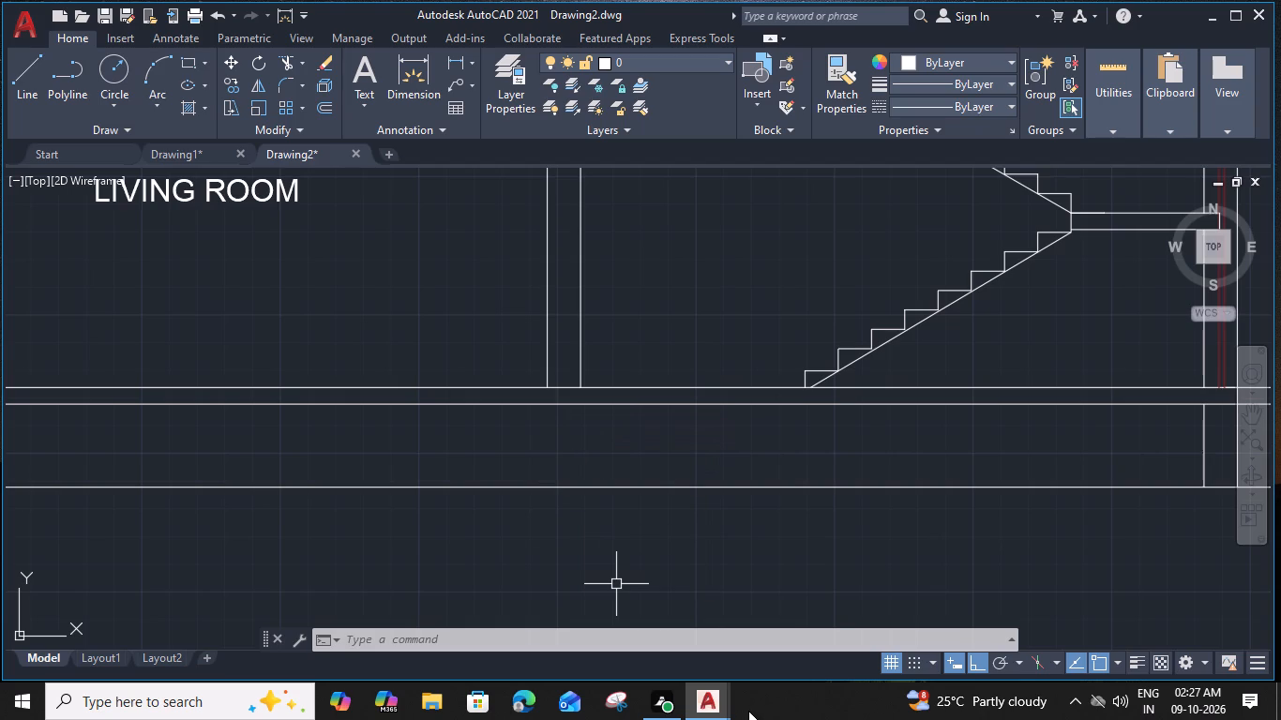
pyautogui.scroll(-2, 696, 387)
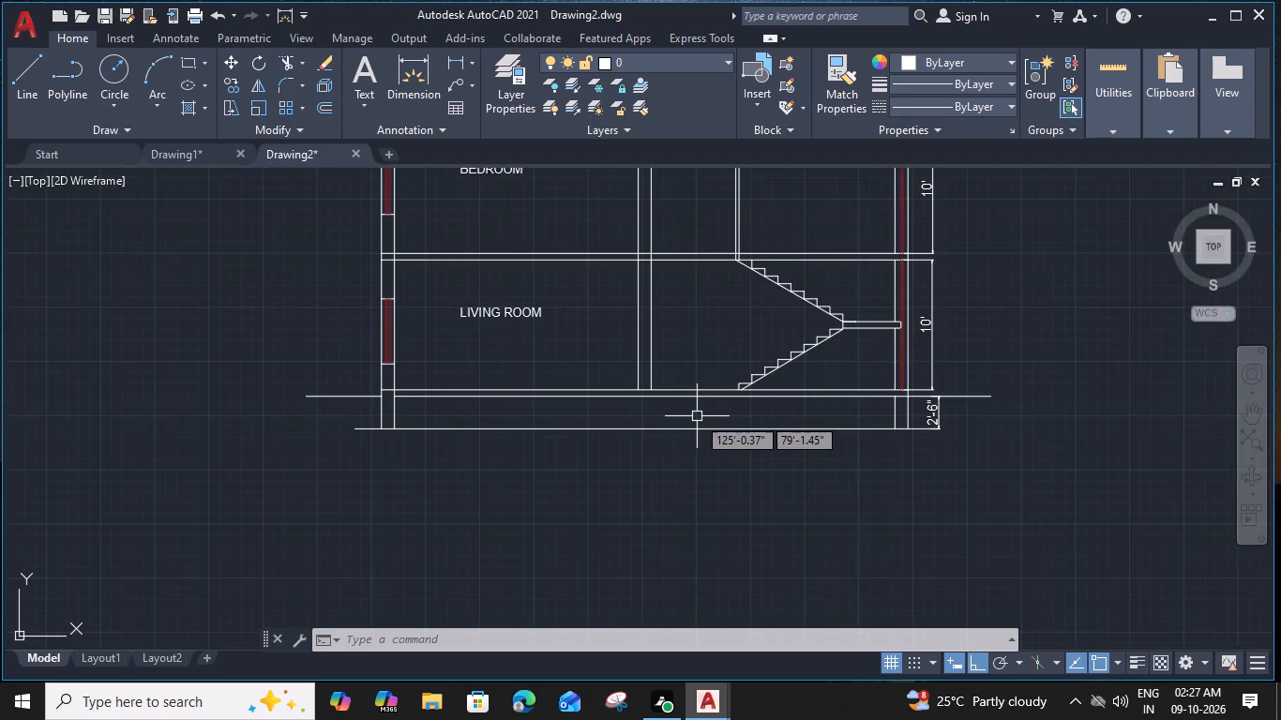
pyautogui.moveTo(700, 416); pyautogui.dragTo(695, 526, button='middle')
pyautogui.moveTo(693, 384); pyautogui.dragTo(635, 404, button='middle')
pyautogui.moveTo(718, 335); pyautogui.dragTo(712, 358, button='middle')
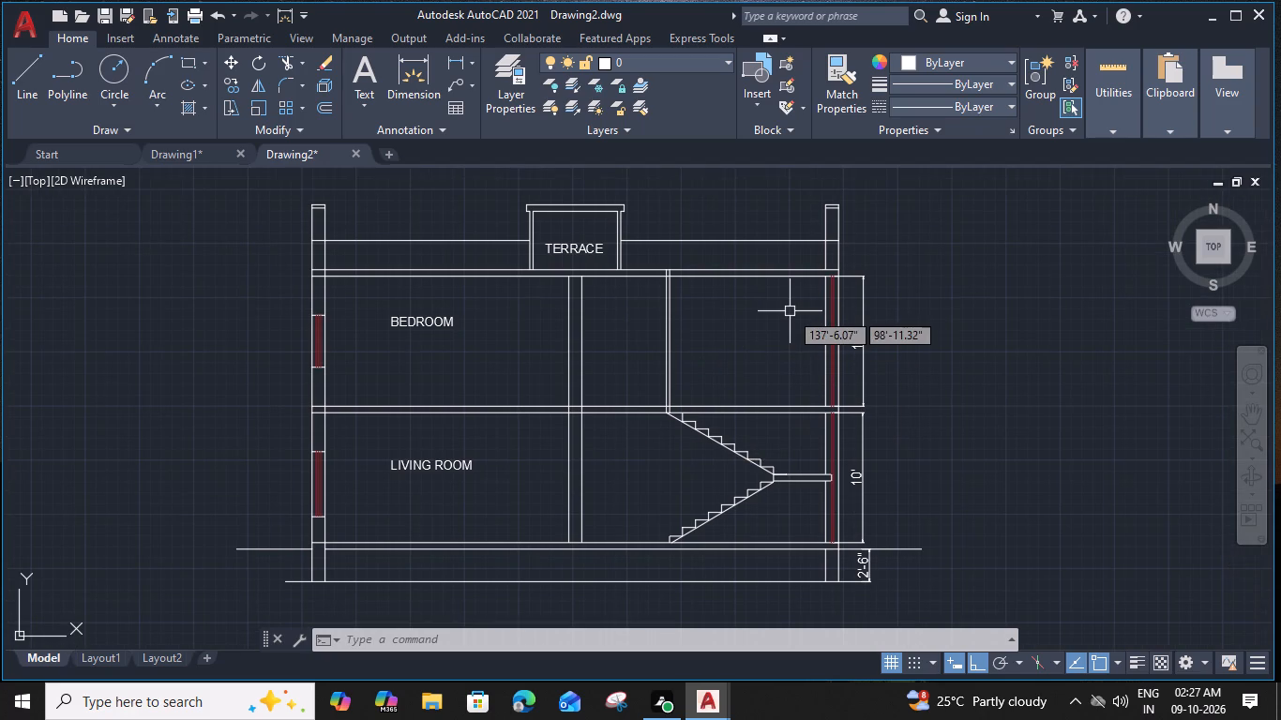
# Offset the horizontal parapet lines on both sides of the terrace room upward by 3".
pyautogui.moveTo(792, 312); pyautogui.dragTo(797, 356, button='middle')
pyautogui.moveTo(867, 247); pyautogui.dragTo(867, 246, button='middle')
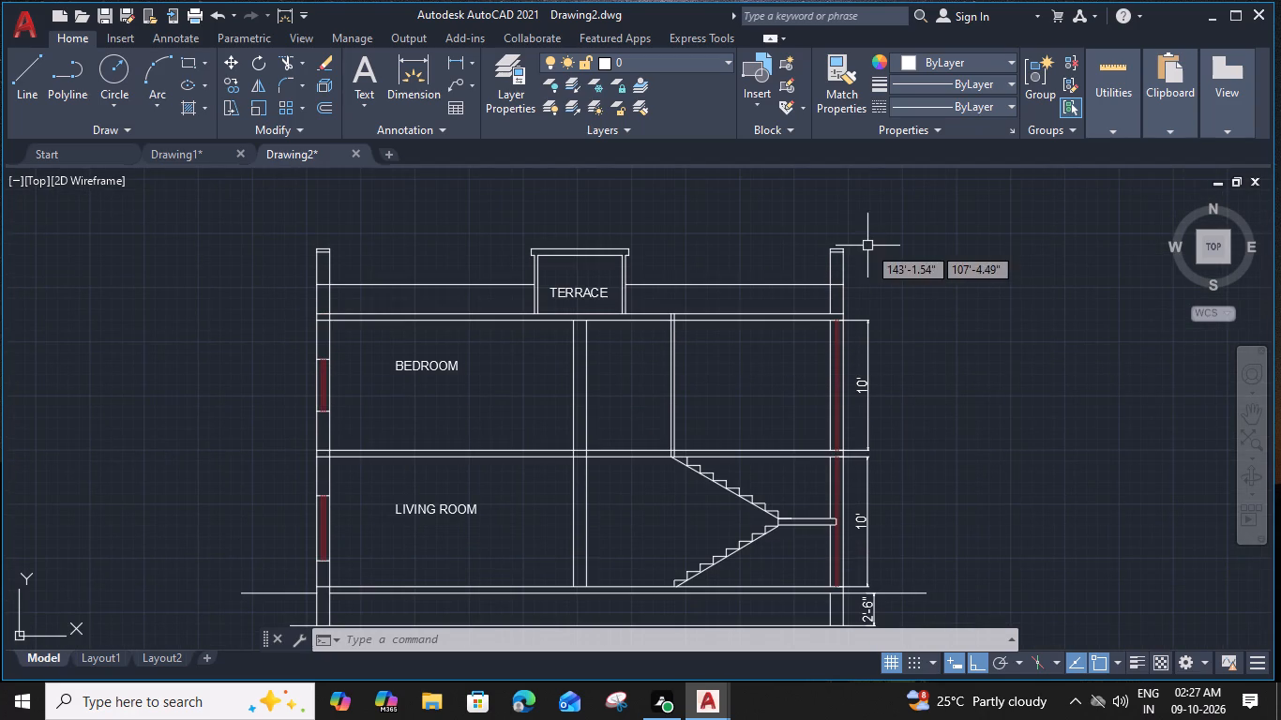
pyautogui.moveTo(867, 246); pyautogui.dragTo(867, 265, button='middle')
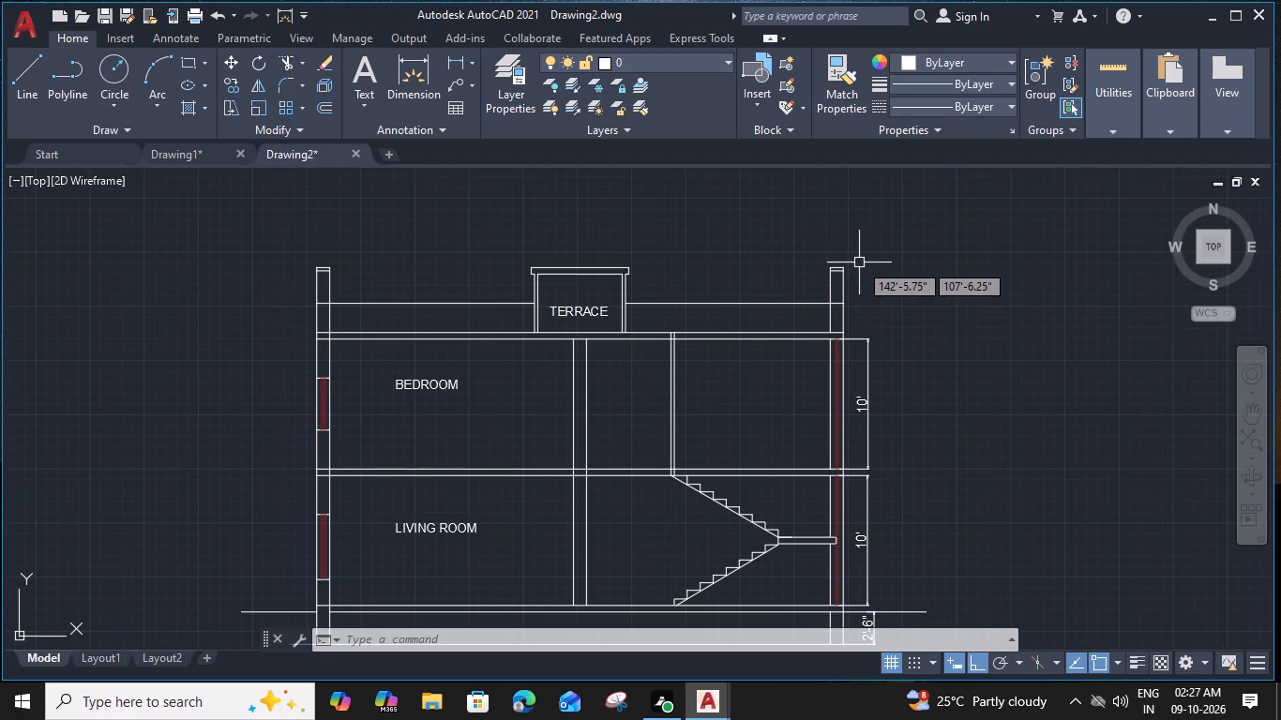
pyautogui.moveTo(681, 331); pyautogui.dragTo(750, 333, button='middle')
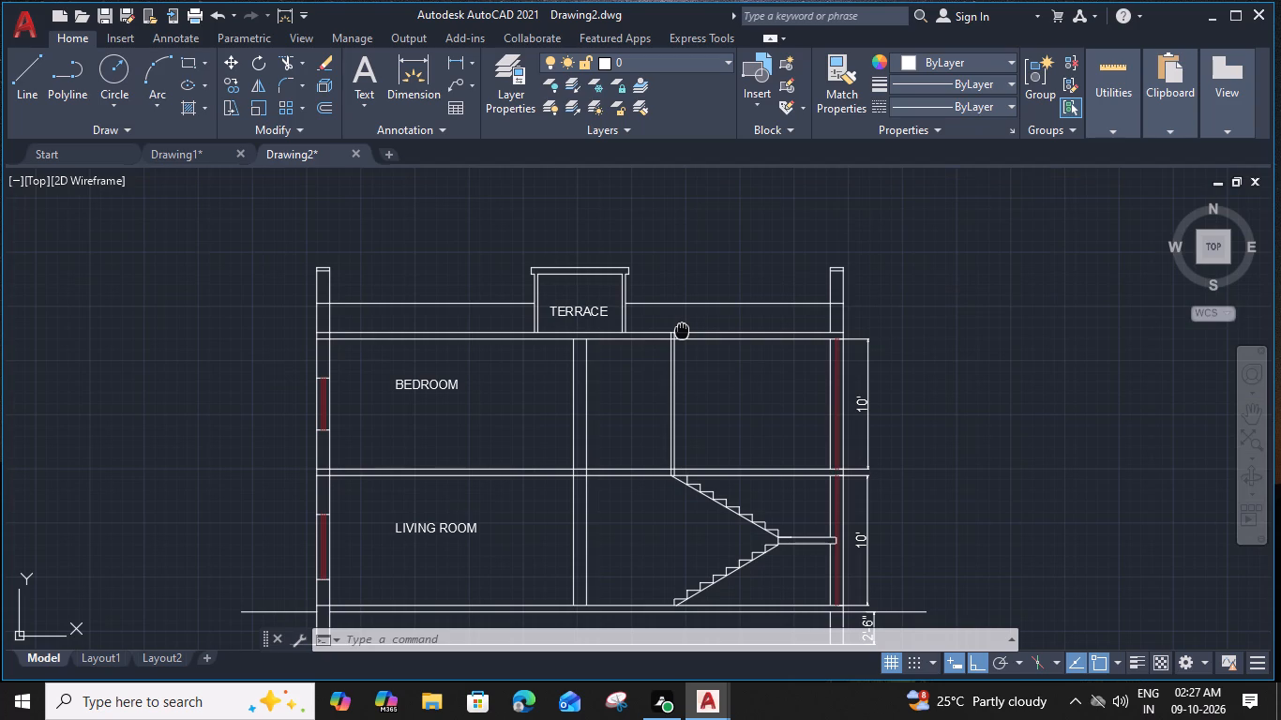
pyautogui.click(858, 307)
pyautogui.write('O 3"')
pyautogui.press('Return')
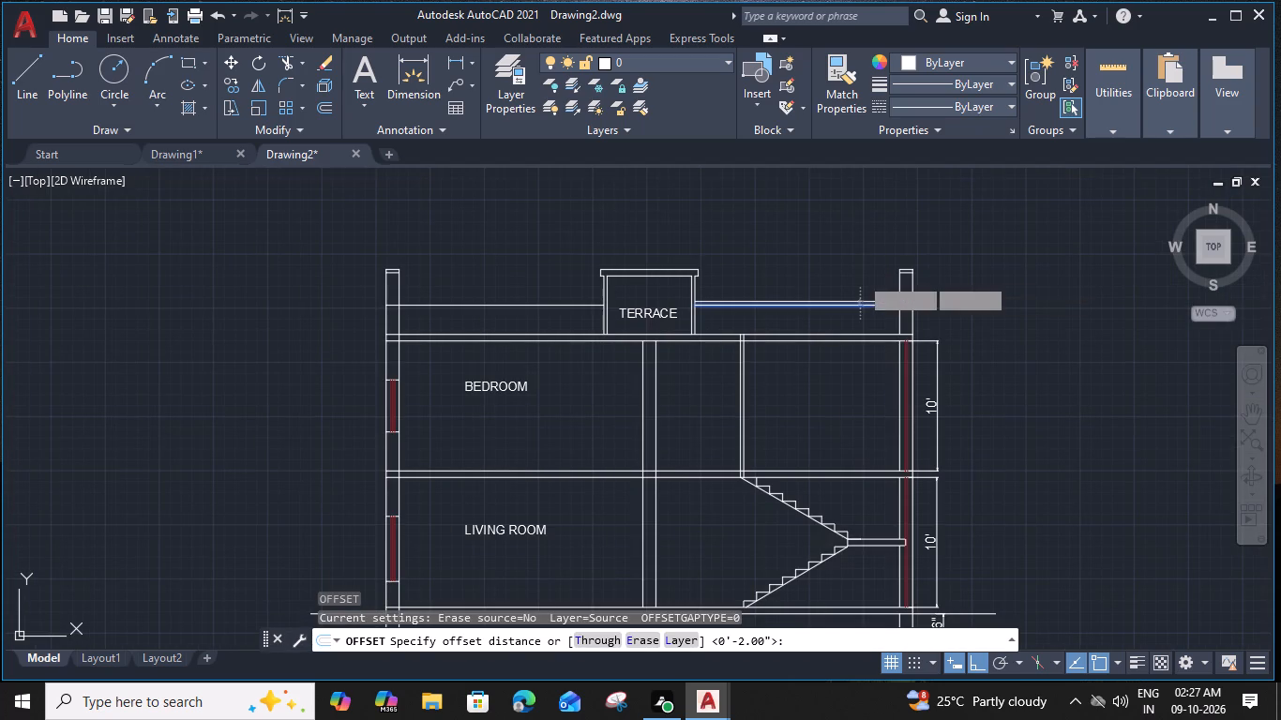
pyautogui.click(860, 277)
pyautogui.click(511, 304)
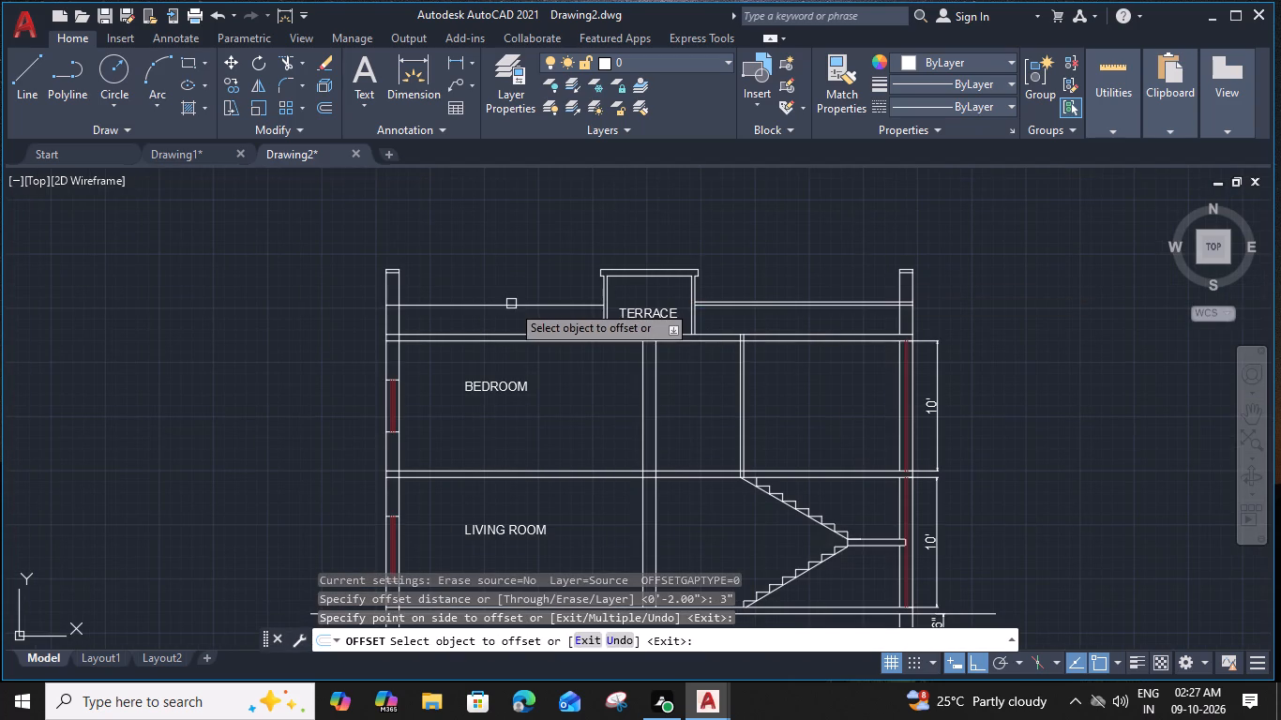
pyautogui.click(519, 274)
pyautogui.press('Escape')
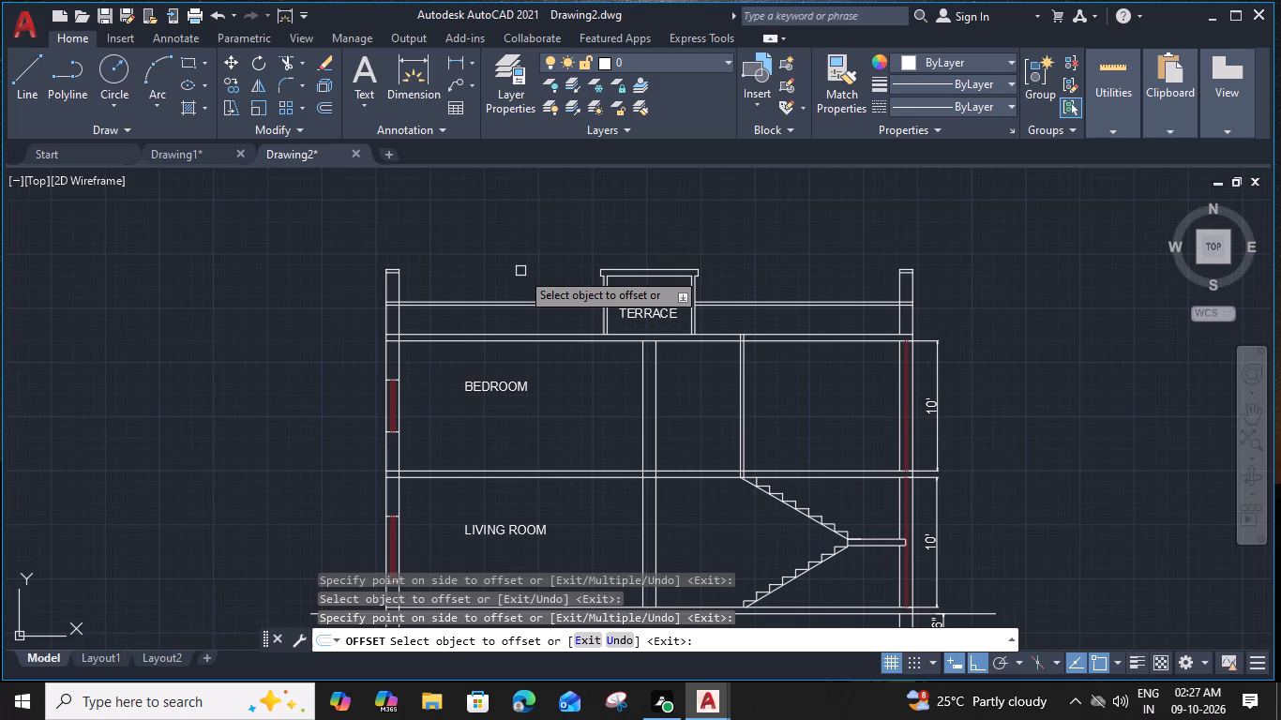
# Trim the new offset lines between the outer walls and the terrace room, keeping only the parts within the walls.
pyautogui.write('TR')
pyautogui.press('space')
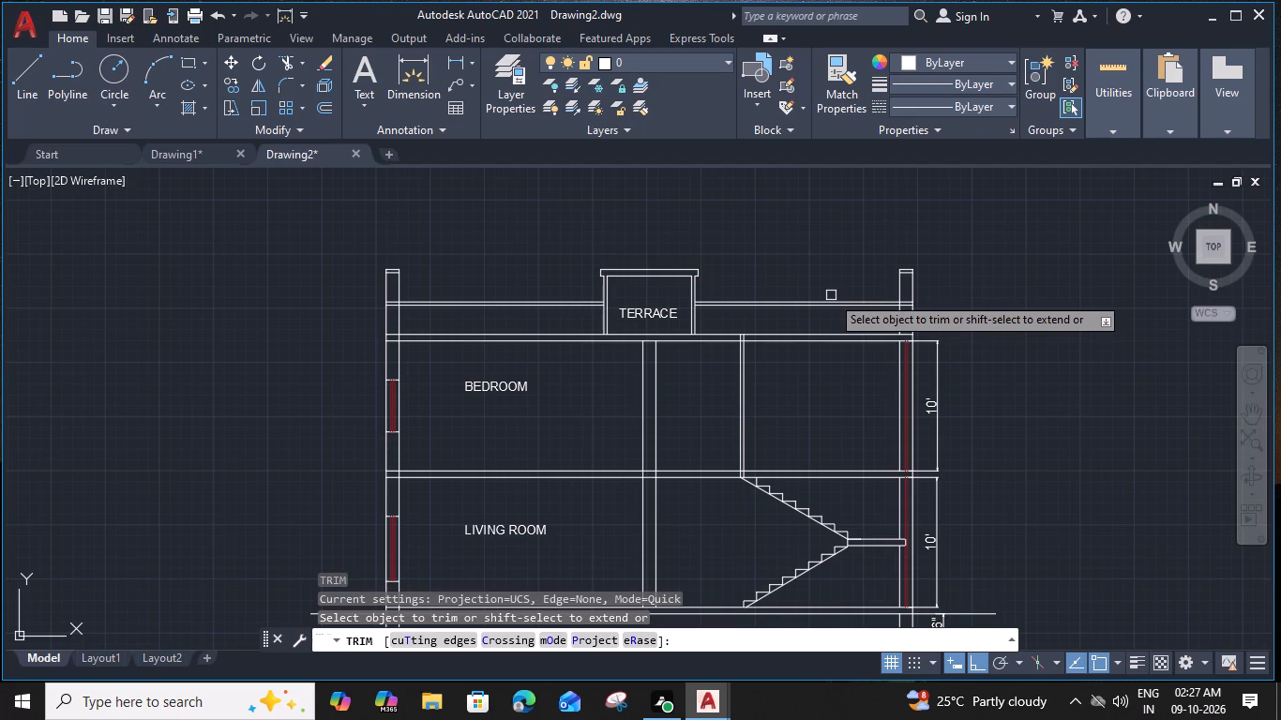
pyautogui.click(831, 297)
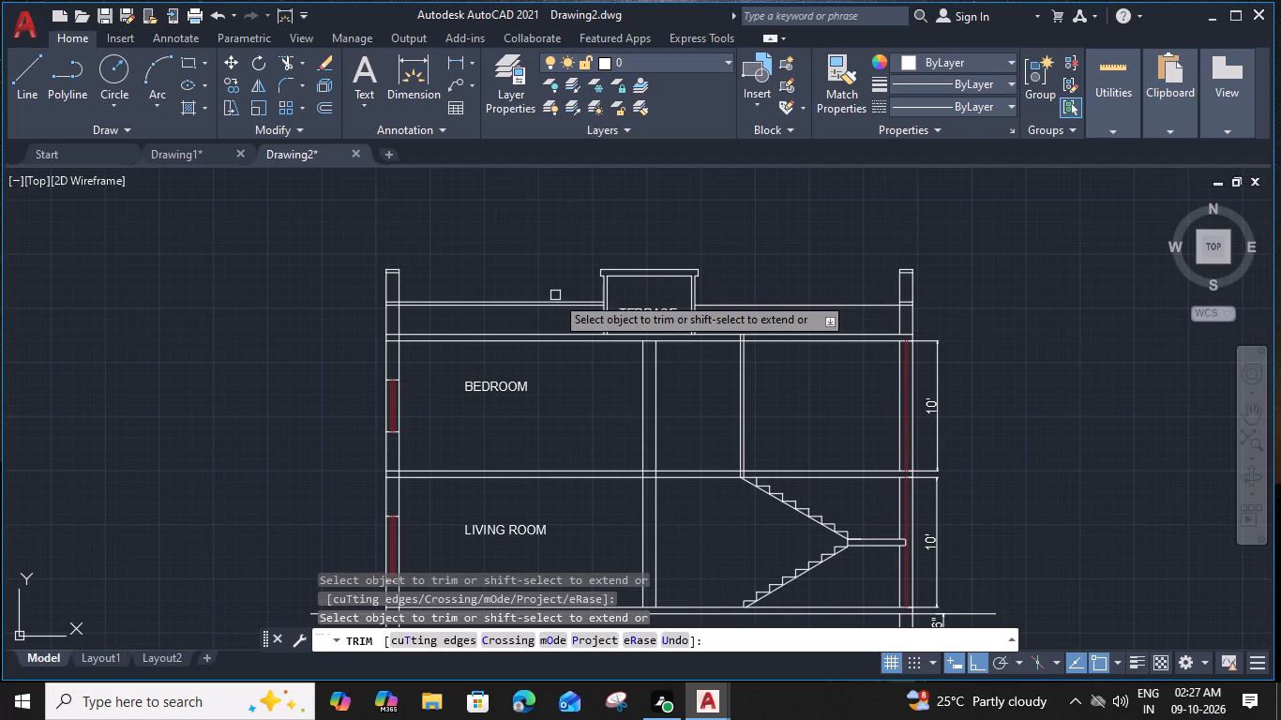
pyautogui.click(556, 298)
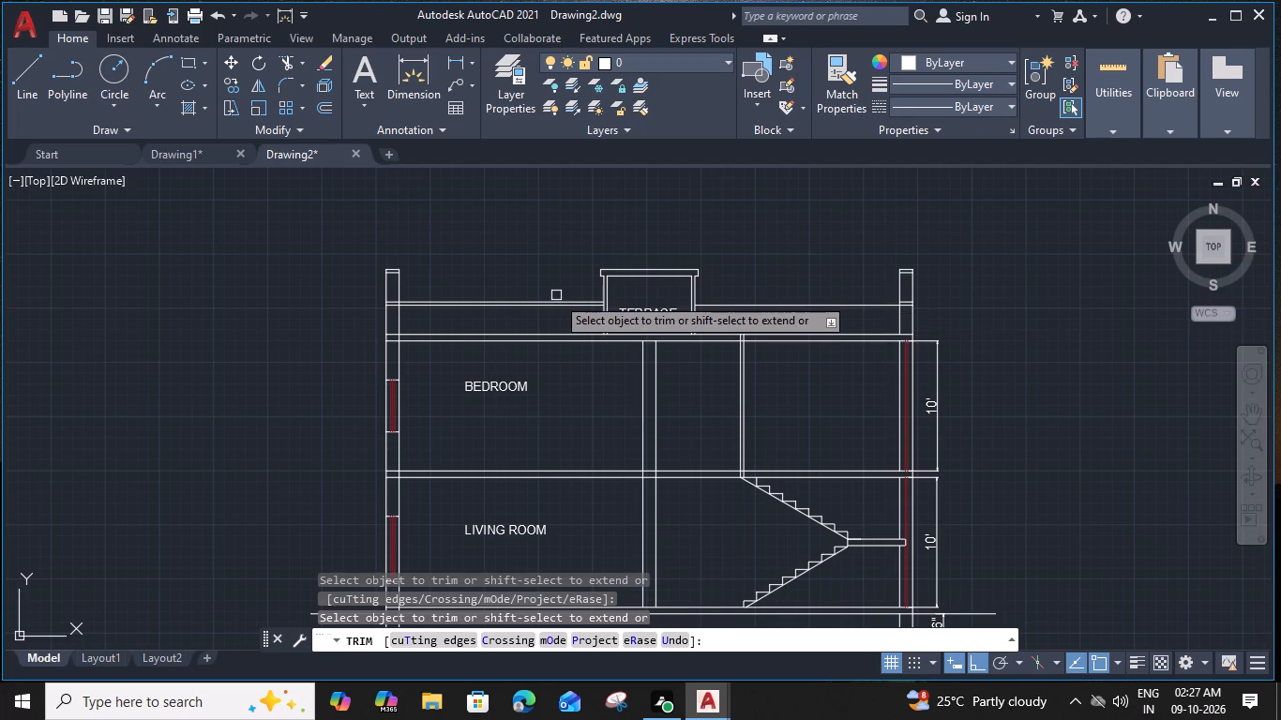
# Trim away the left outer wall's parapet lines and old top lines above the new 3" offset line.
pyautogui.keyDown('shift'); pyautogui.click(414, 280); pyautogui.keyUp('shift')
pyautogui.keyDown('shift'); pyautogui.click(350, 292); pyautogui.keyUp('shift')
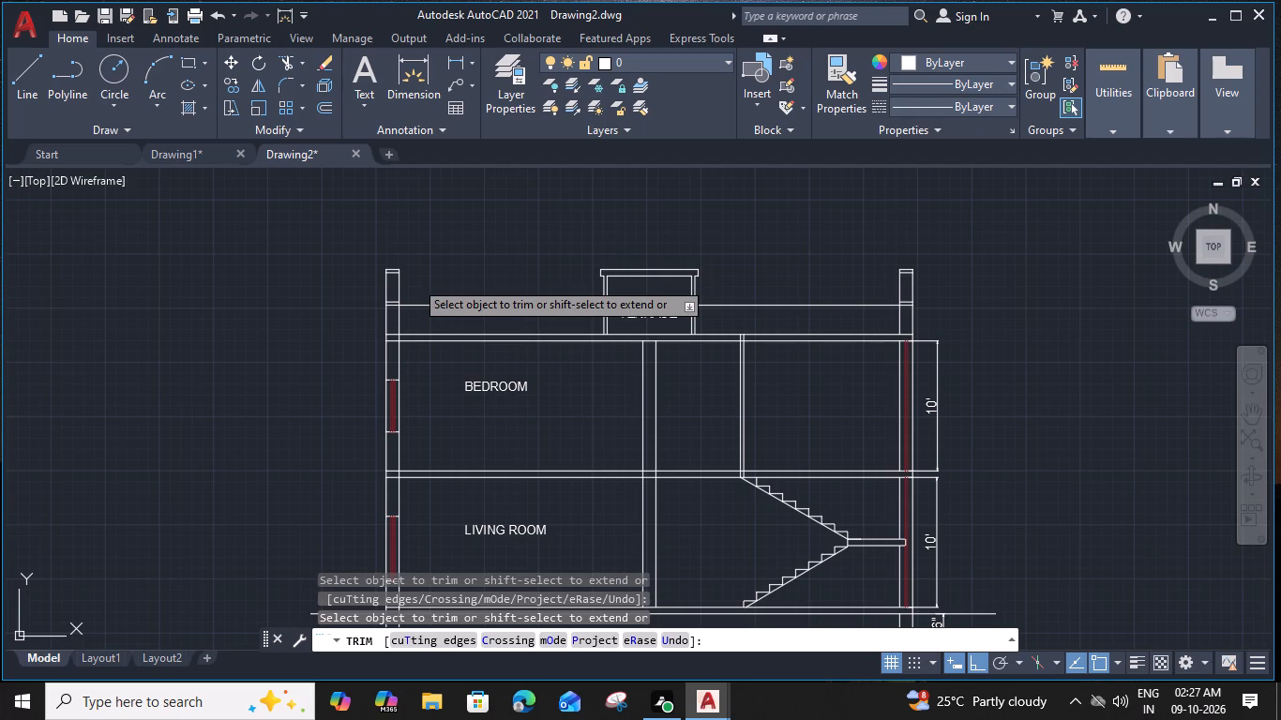
pyautogui.click(369, 283)
pyautogui.click(444, 277)
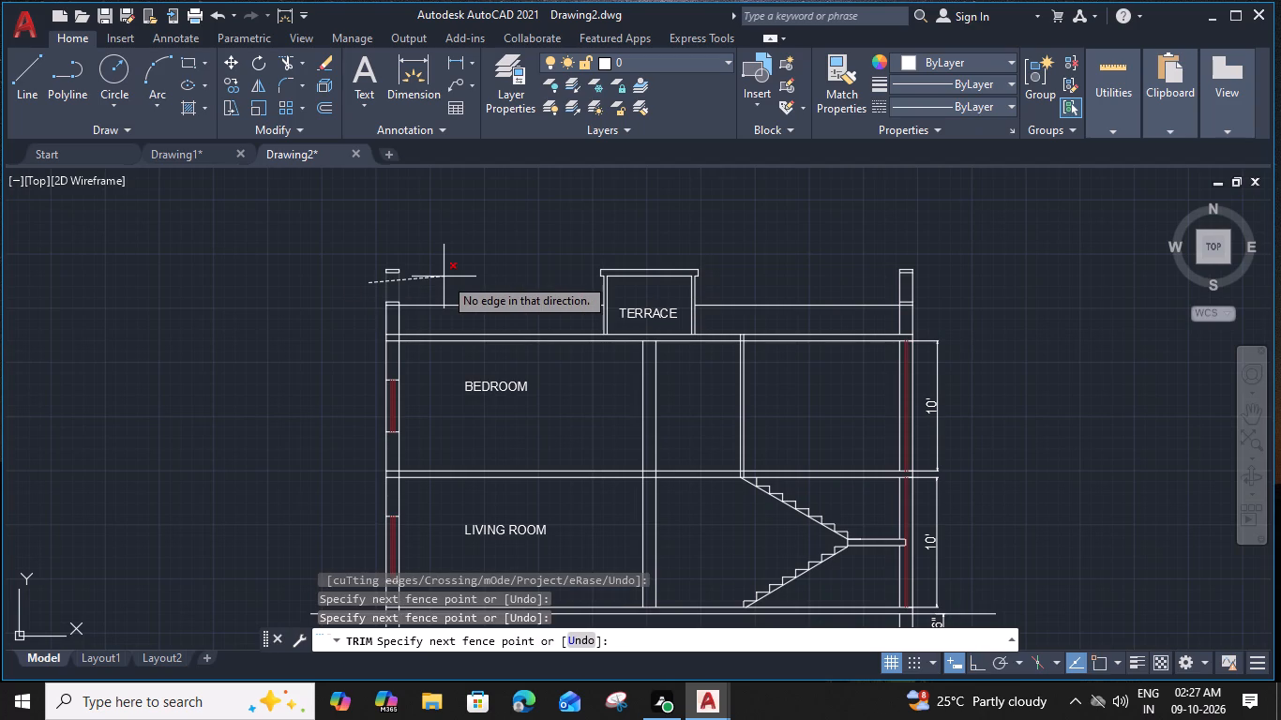
pyautogui.click(402, 244)
pyautogui.click(389, 281)
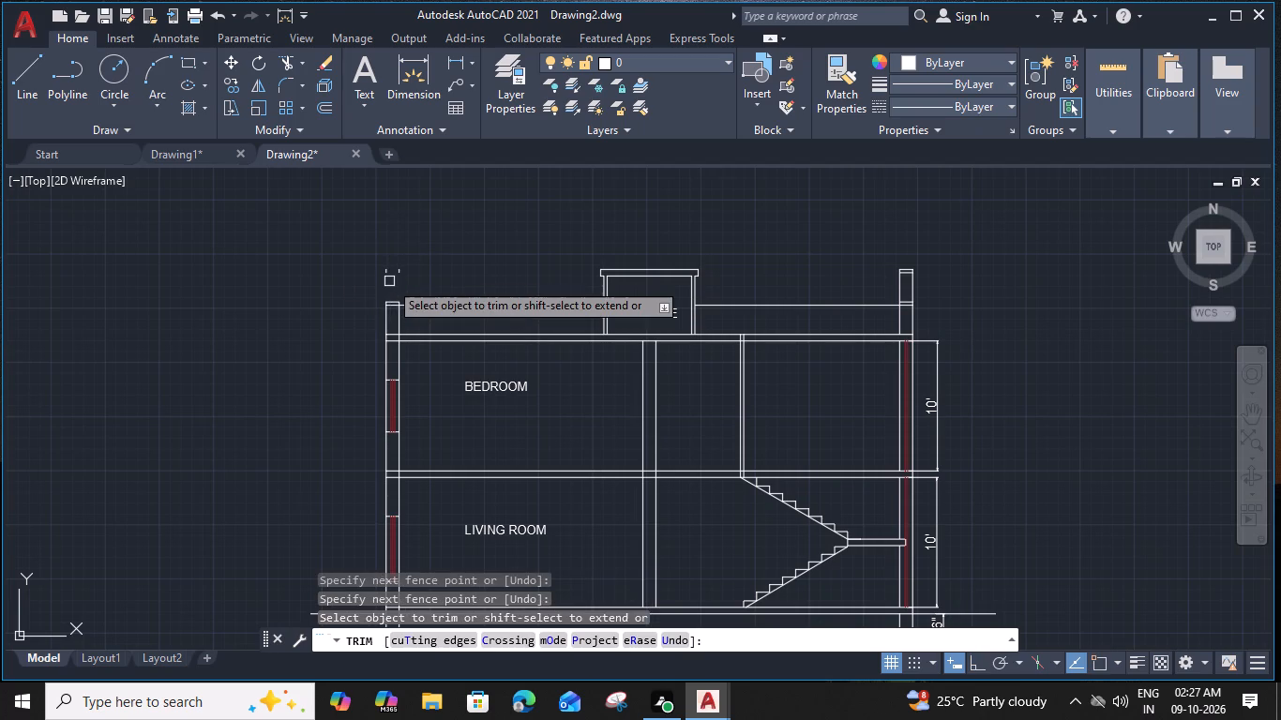
pyautogui.scroll(3, 402, 275)
pyautogui.moveTo(409, 258); pyautogui.dragTo(390, 261)
pyautogui.click(309, 262)
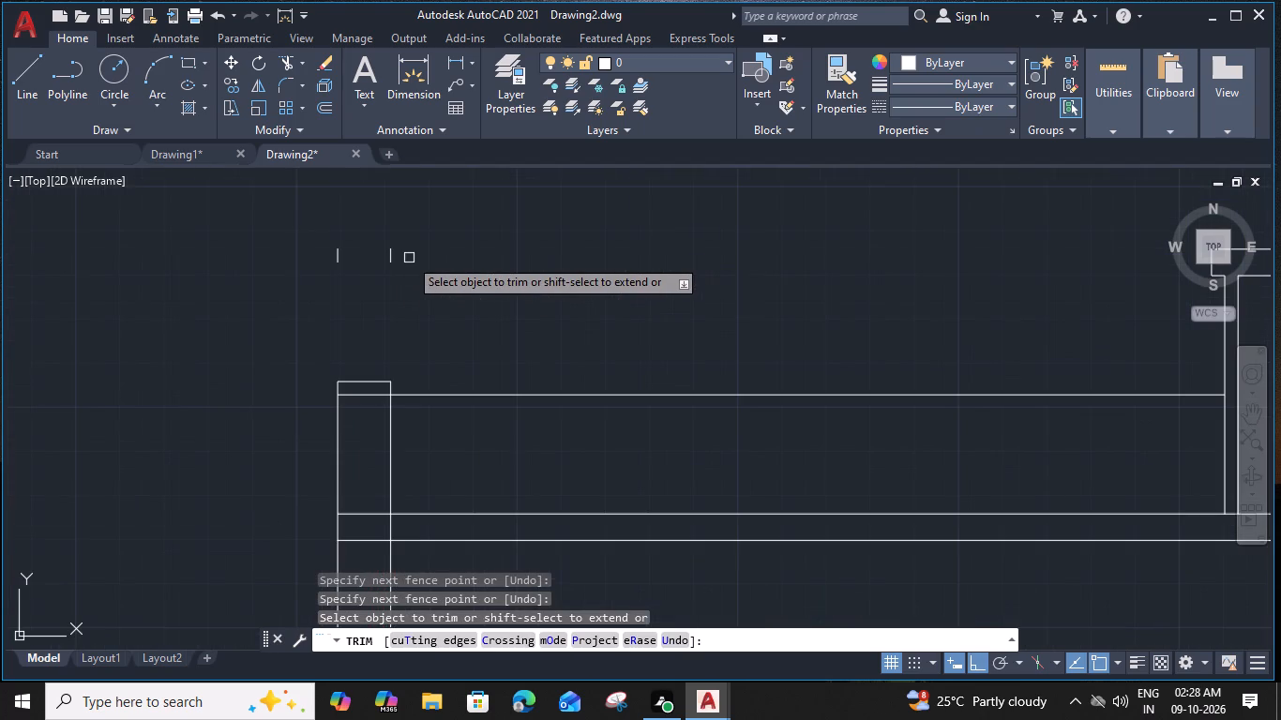
# Trim the right outer wall's parapet lines above the new 3" offset line.
pyautogui.scroll(-2, 323, 267)
pyautogui.moveTo(645, 296); pyautogui.dragTo(364, 315, button='middle')
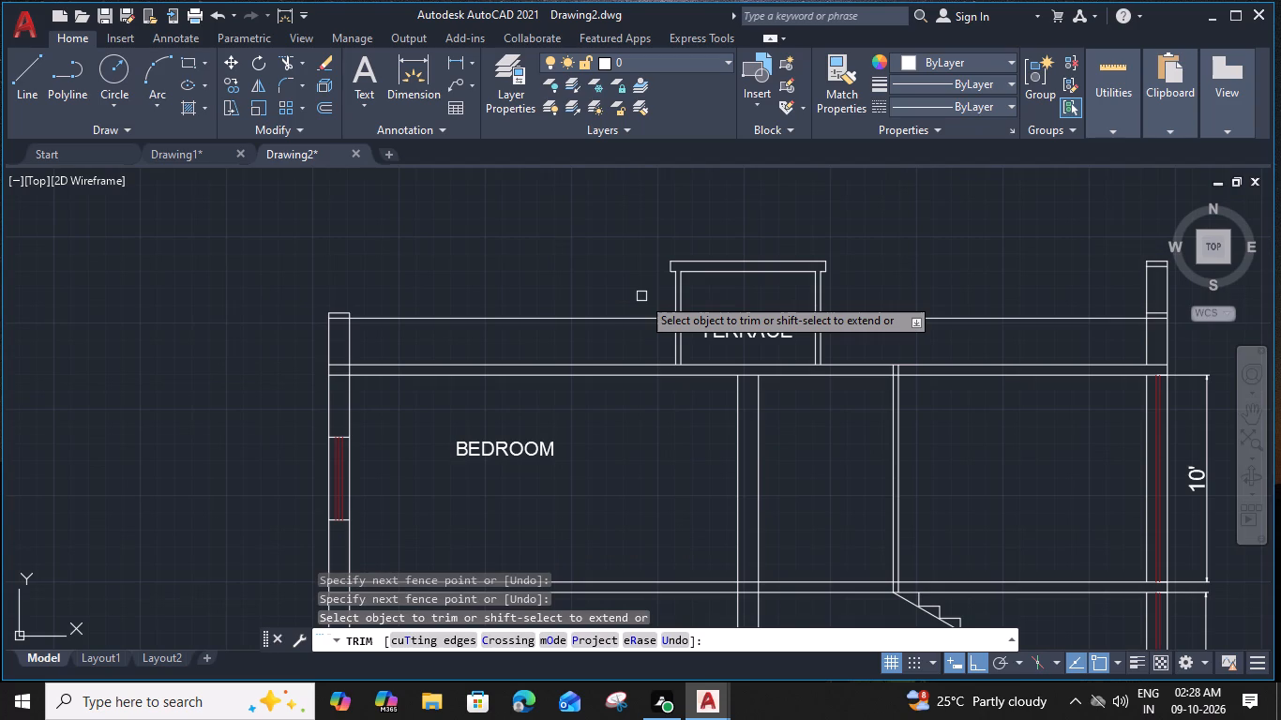
pyautogui.moveTo(907, 308); pyautogui.dragTo(891, 307)
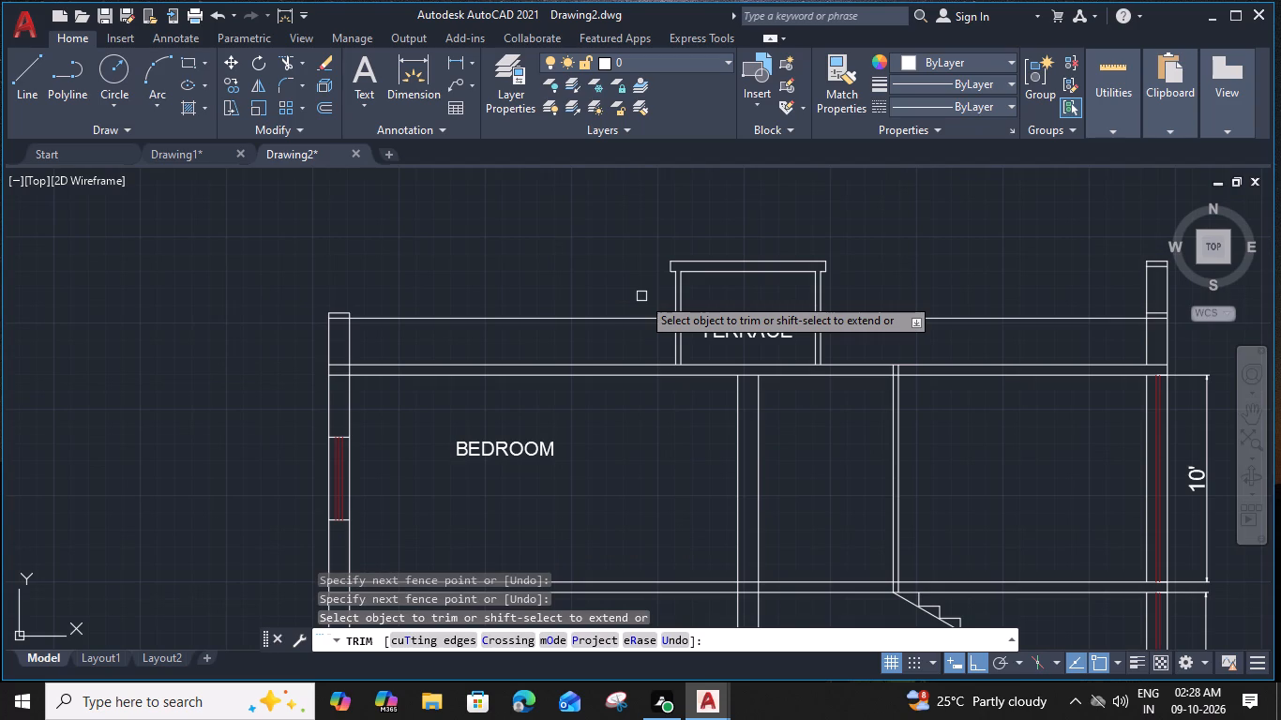
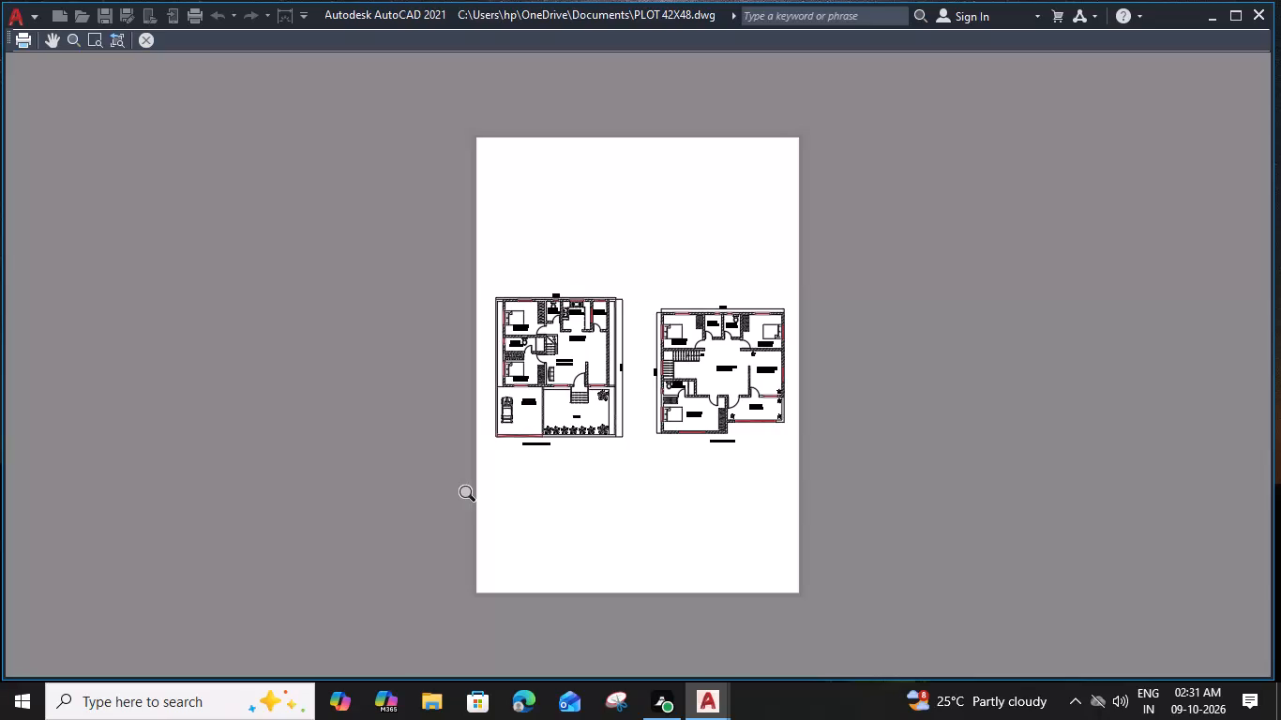
# Leave the plot preview, plot the drawing to PLOT 42X48-Model.pdf in Documents, and close the opened PDF.
pyautogui.scroll(2, 654, 400)
pyautogui.click(146, 37)
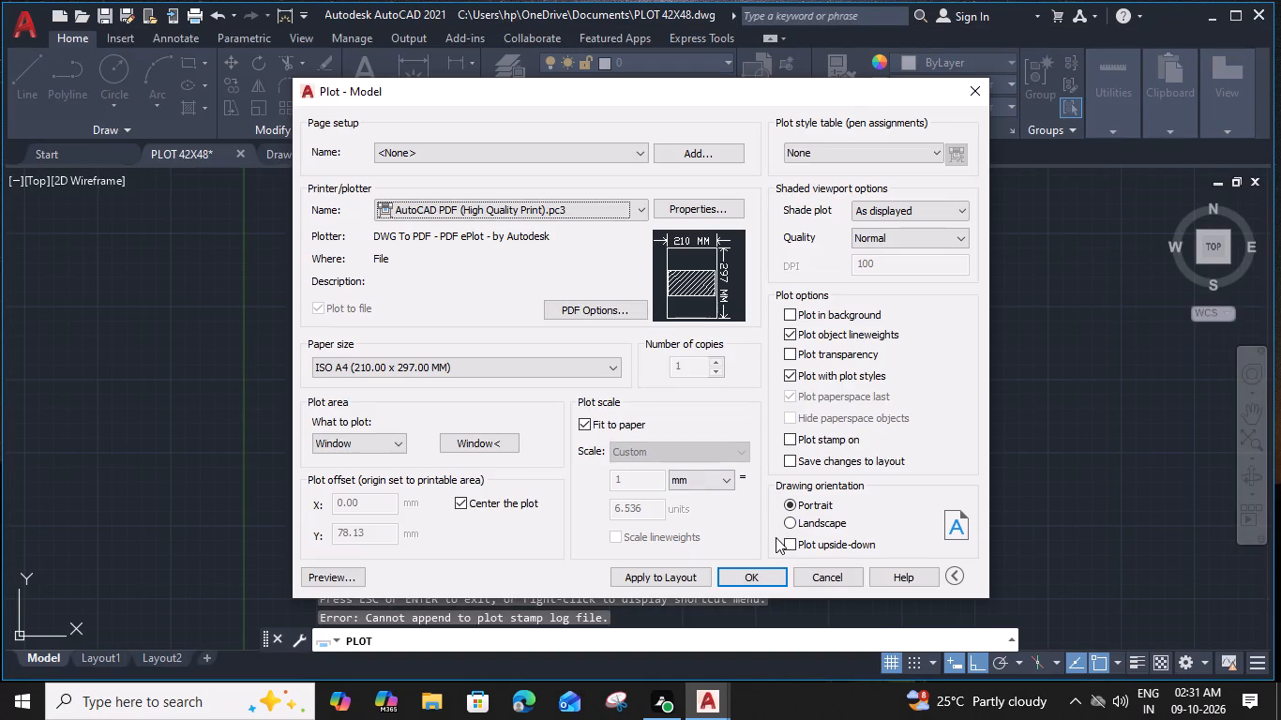
pyautogui.click(751, 577)
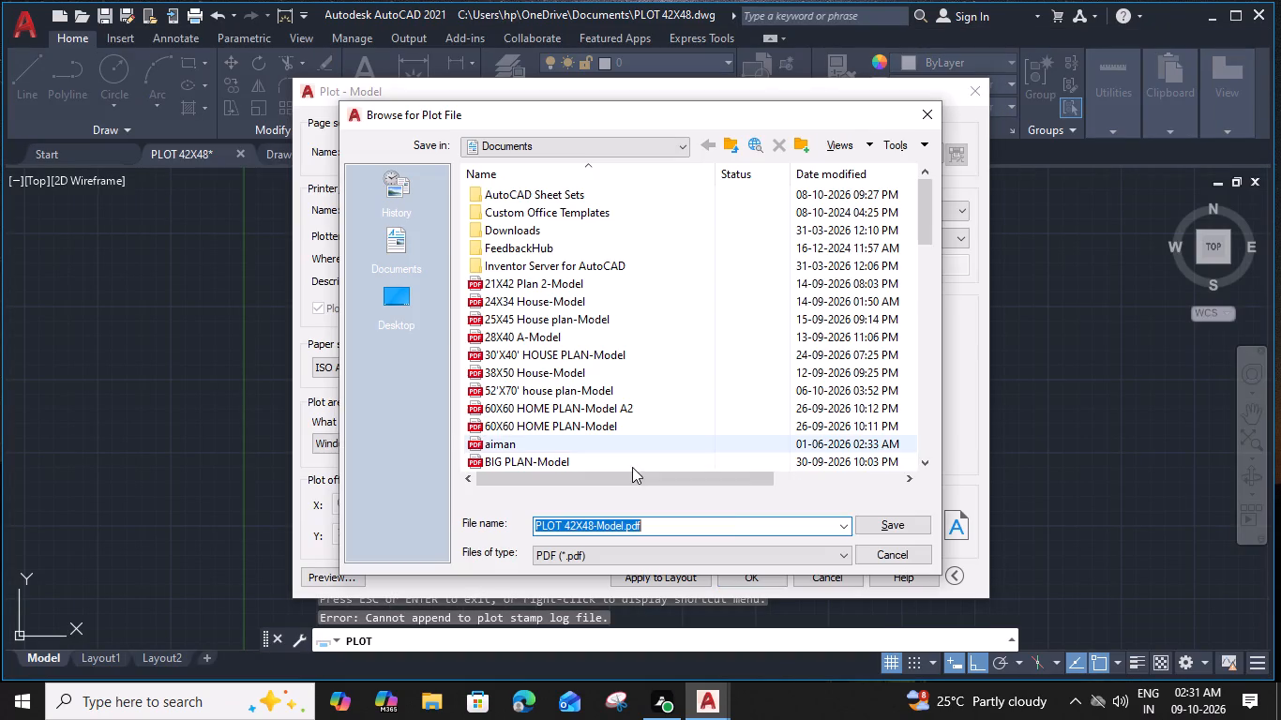
pyautogui.click(893, 525)
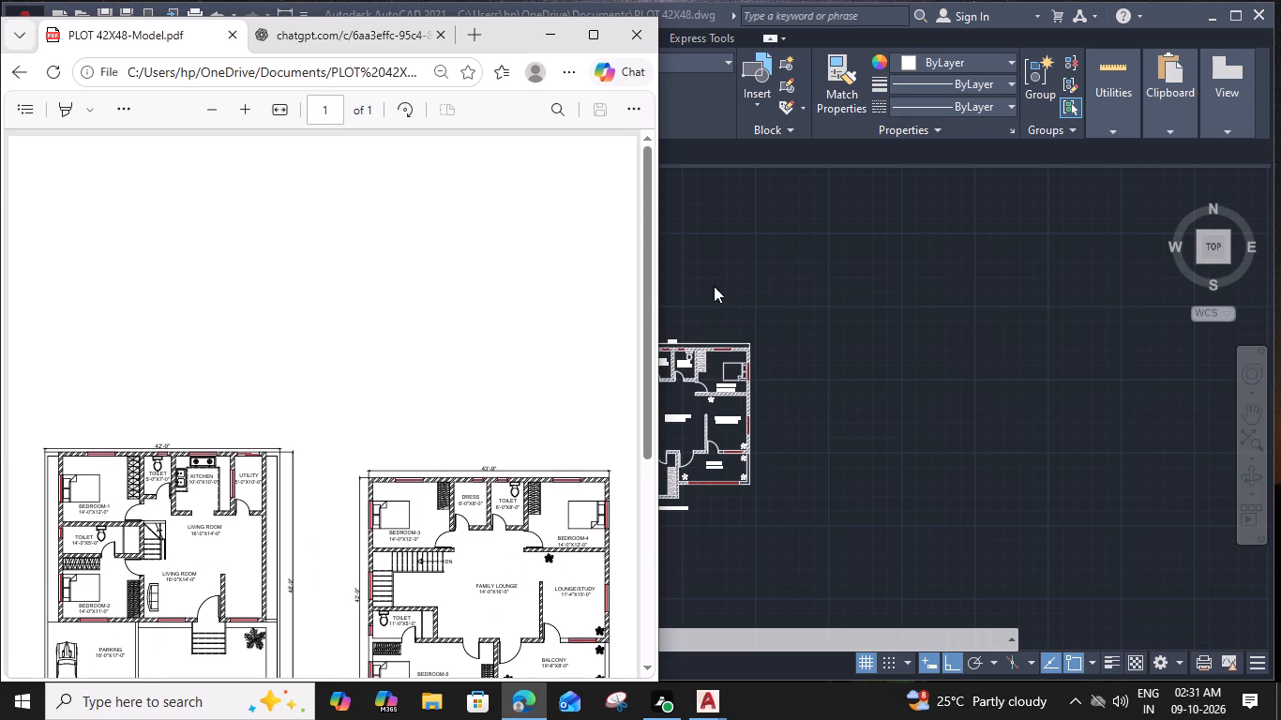
pyautogui.click(629, 46)
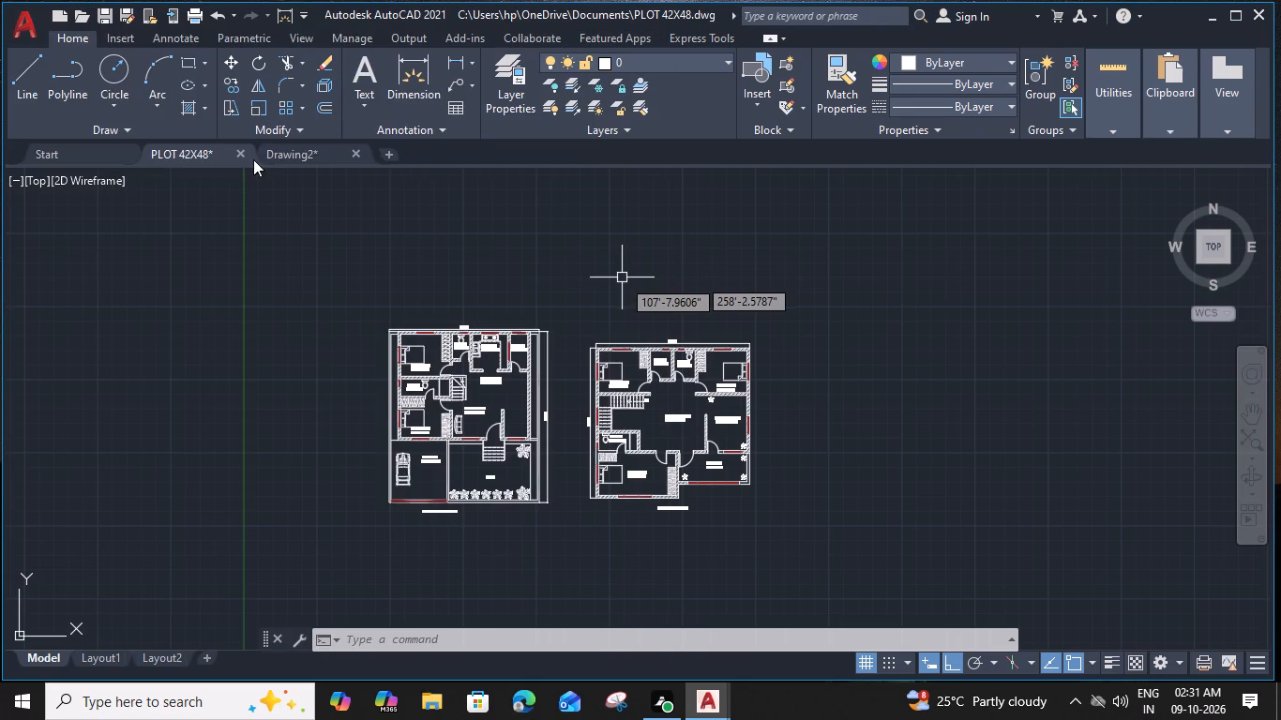
# Switch to the Drawing2 drawing and save it in Documents as PLAN 30X40.
pyautogui.click(285, 150)
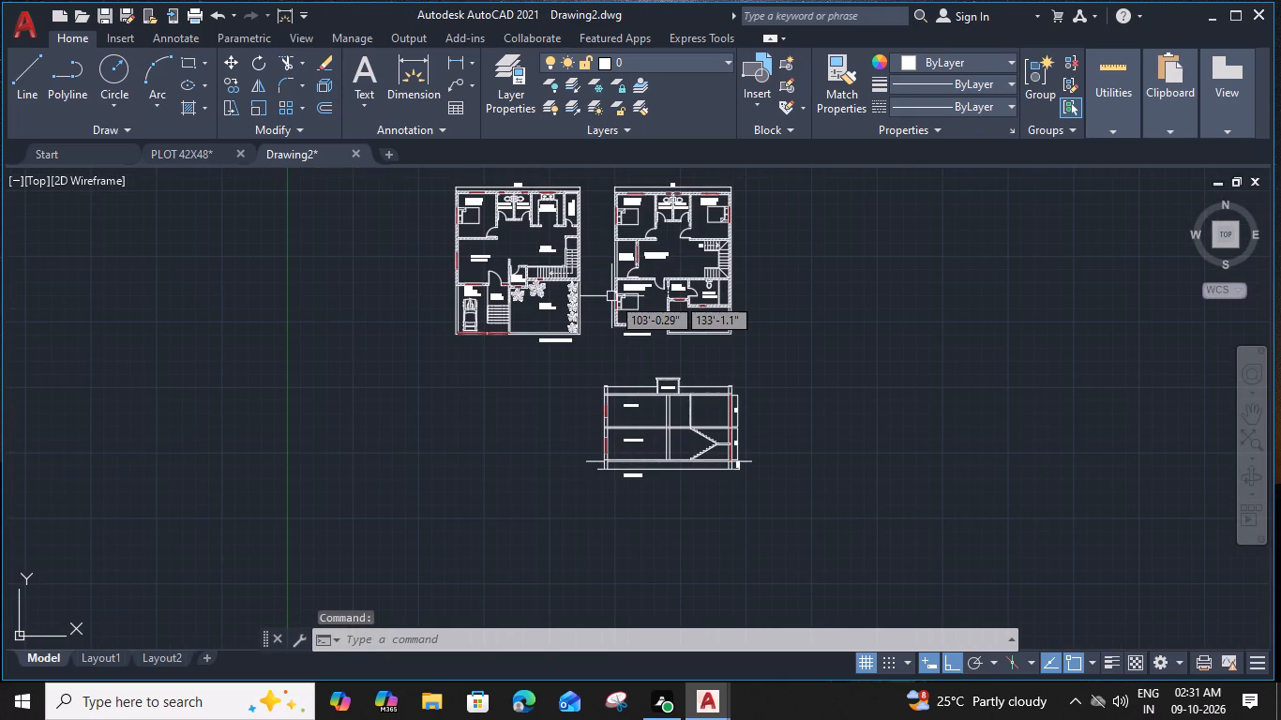
pyautogui.press('s')
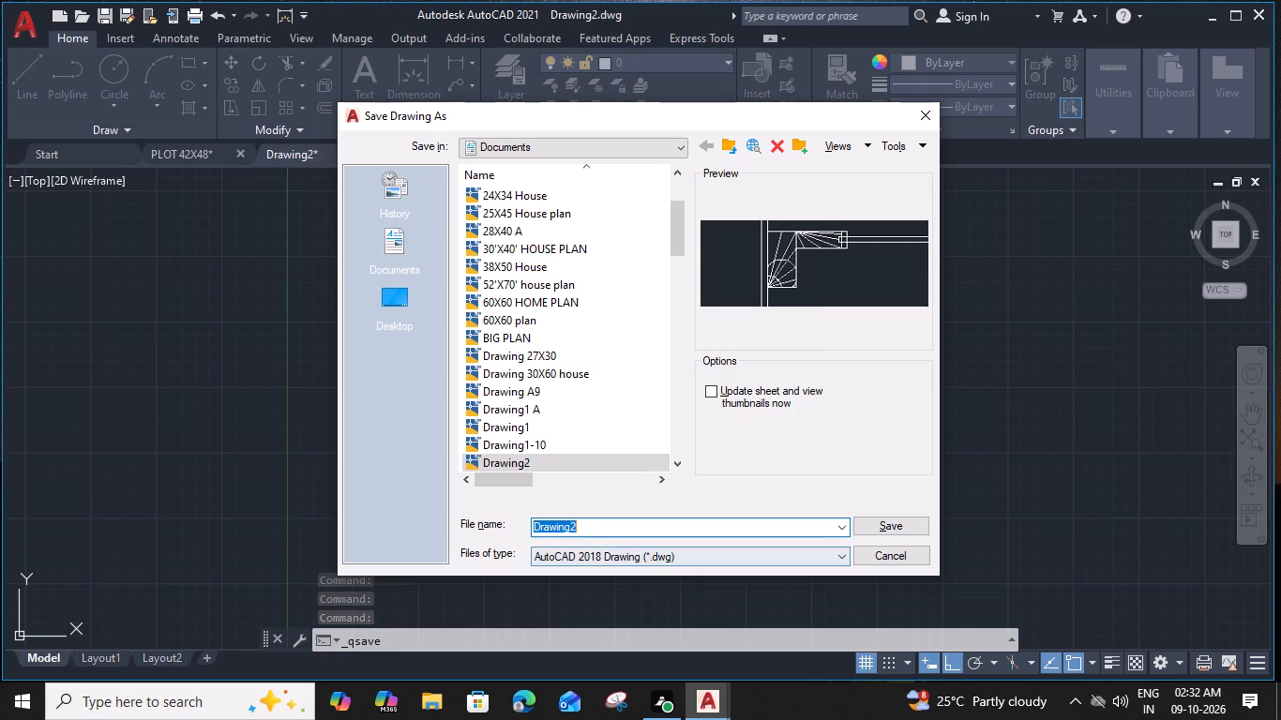
pyautogui.press('BackSpace')
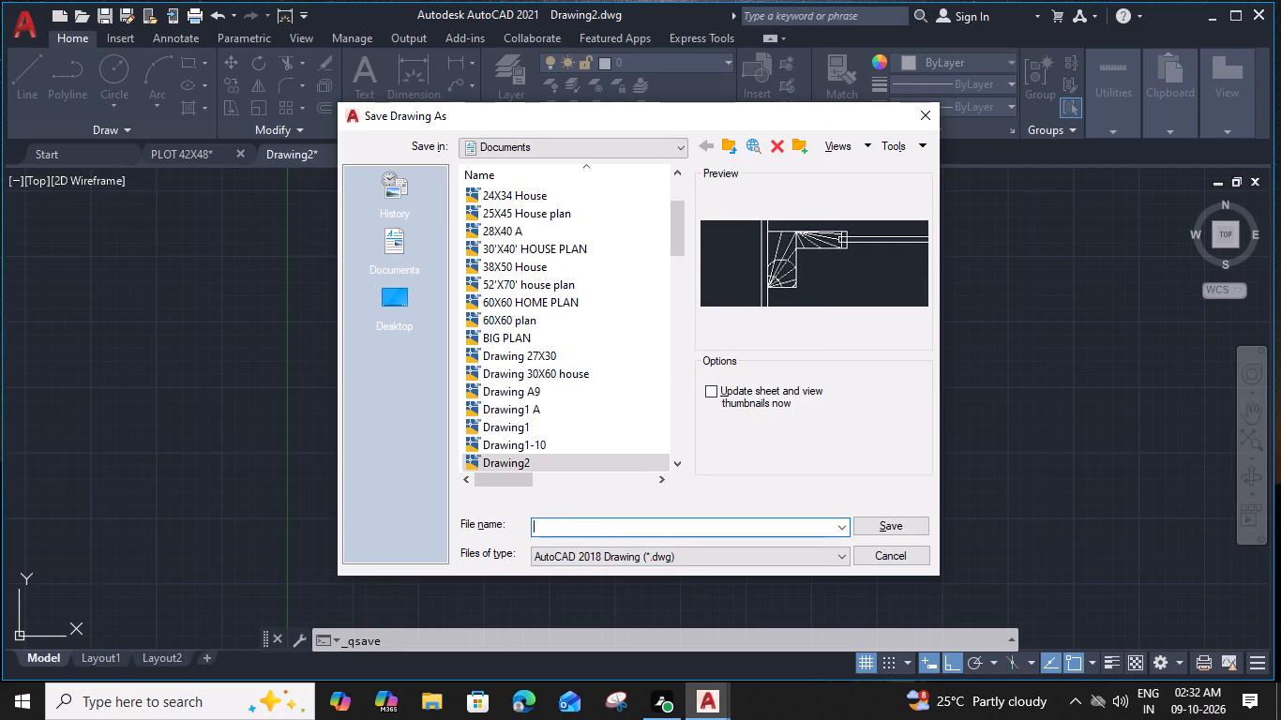
pyautogui.write('PLAN 3')
pyautogui.press('0')
pyautogui.write('X40')
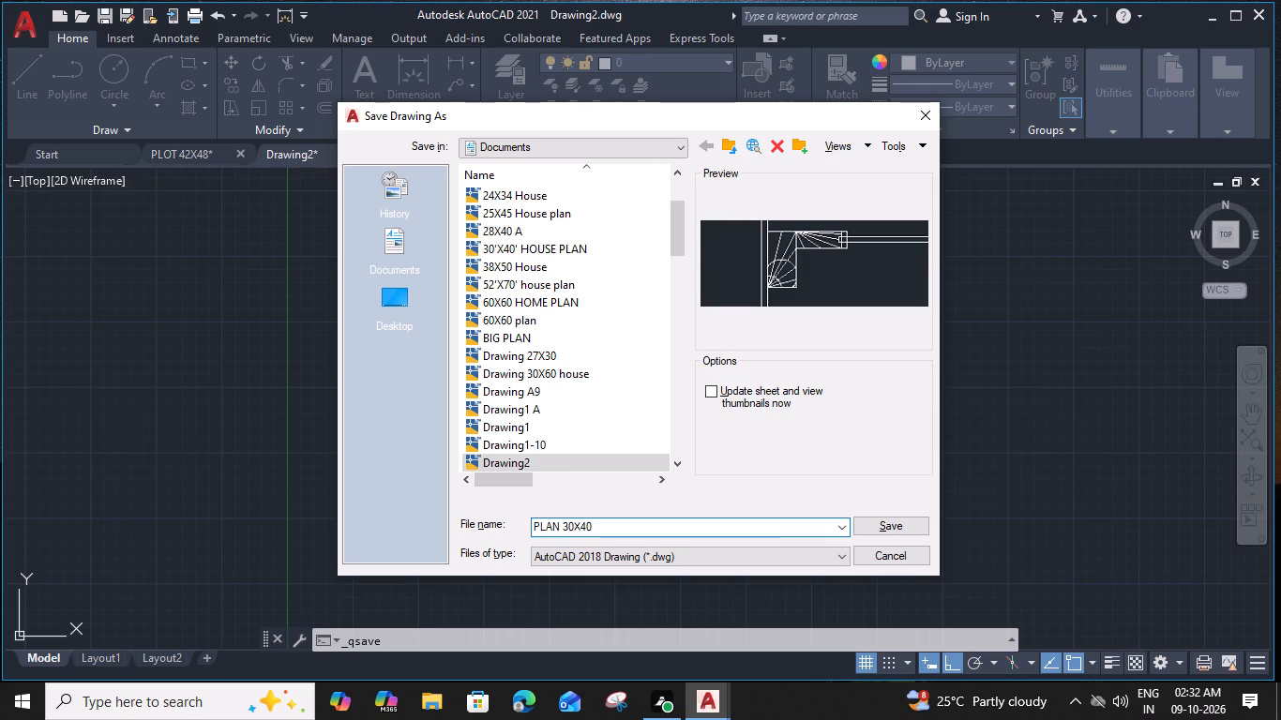
pyautogui.click(879, 525)
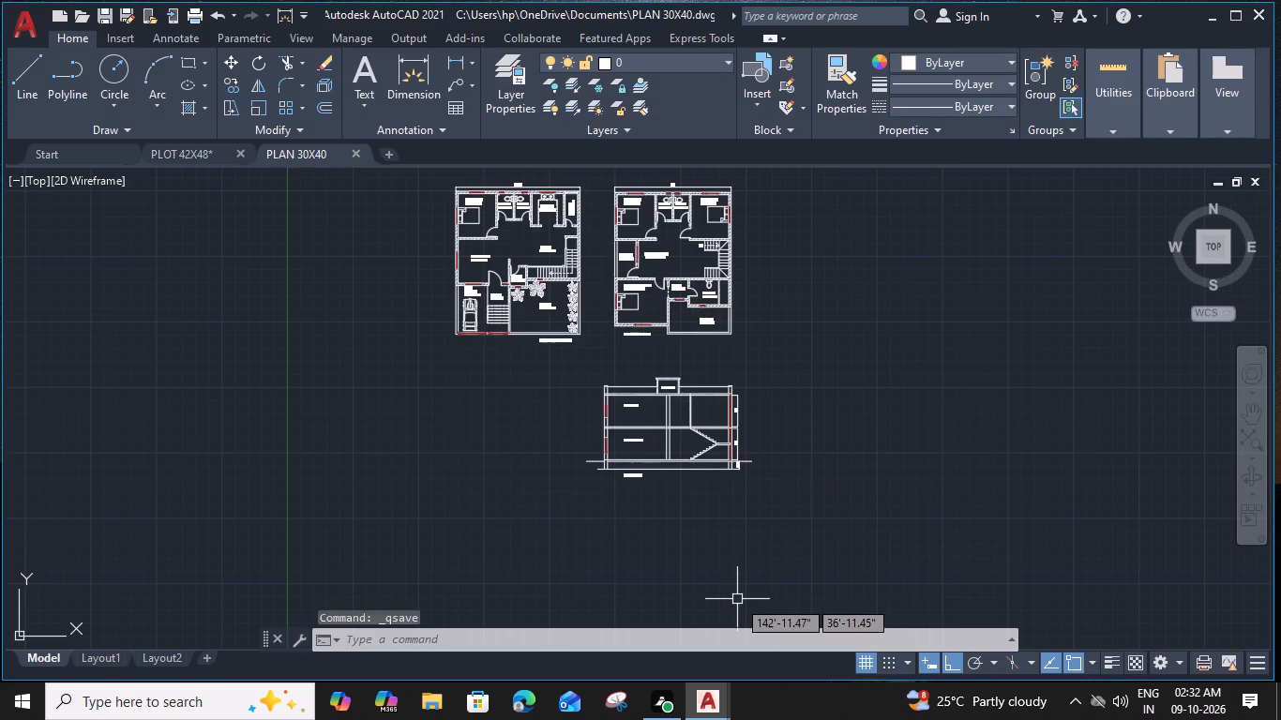
# Start a plot of the drawing with the AutoCAD PDF (High Quality Print).pc3 plotter and centre it on the paper.
pyautogui.write('PLOT')
pyautogui.press('Return')
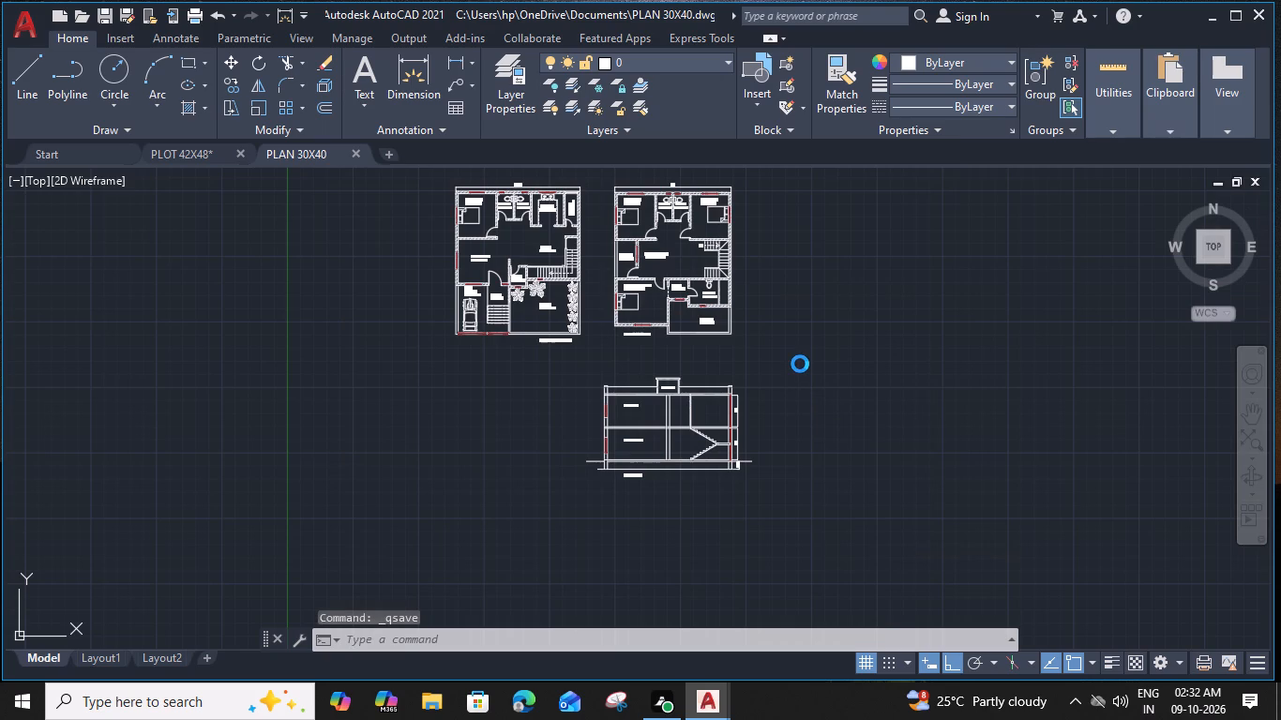
pyautogui.click(630, 209)
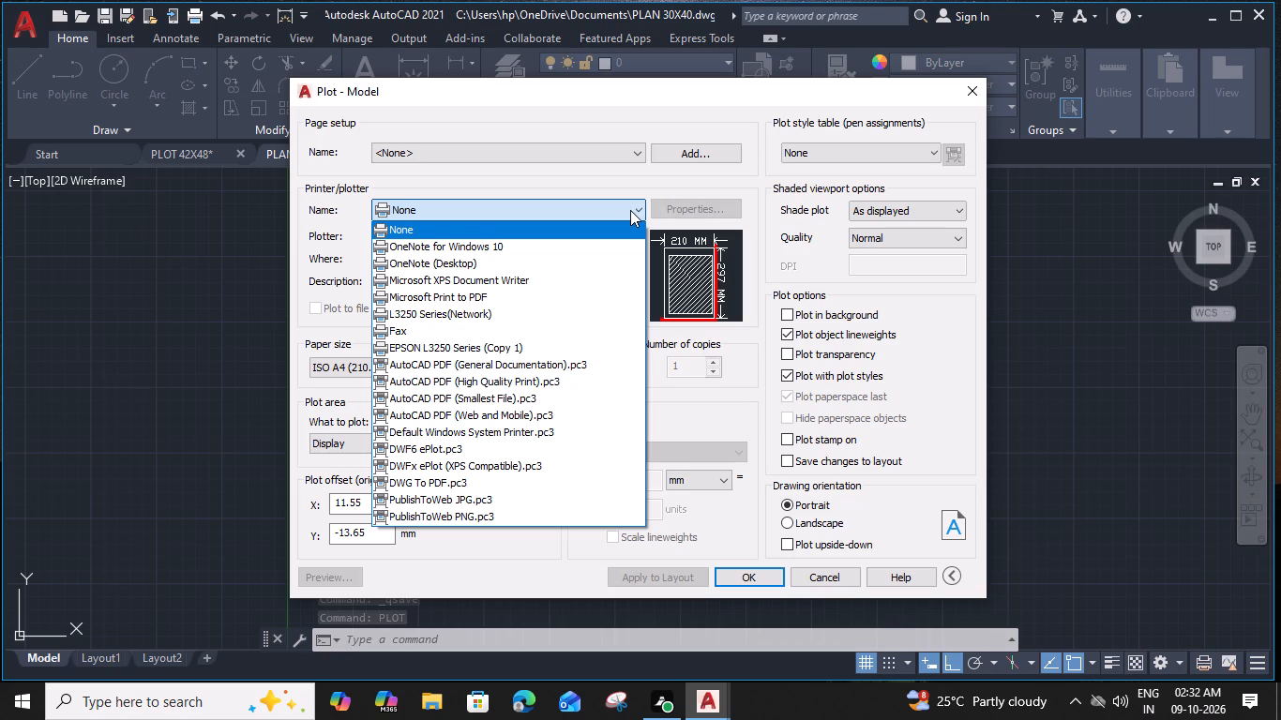
pyautogui.click(584, 387)
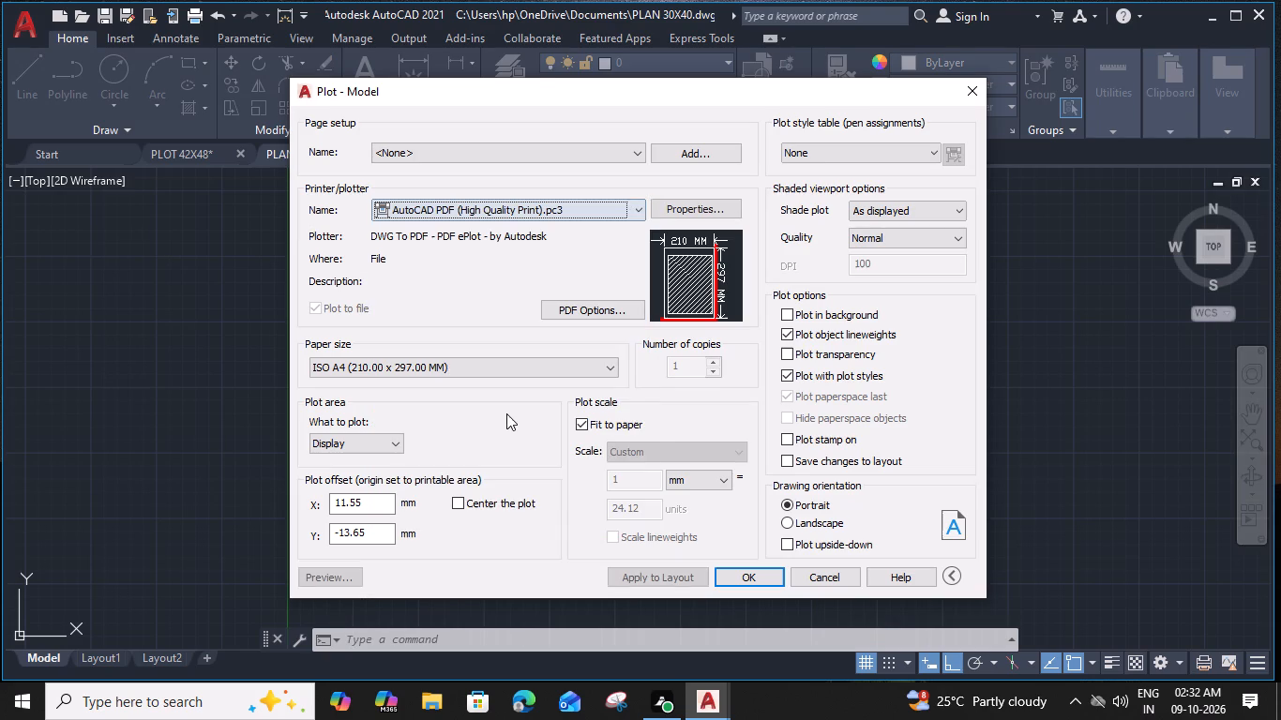
pyautogui.click(459, 502)
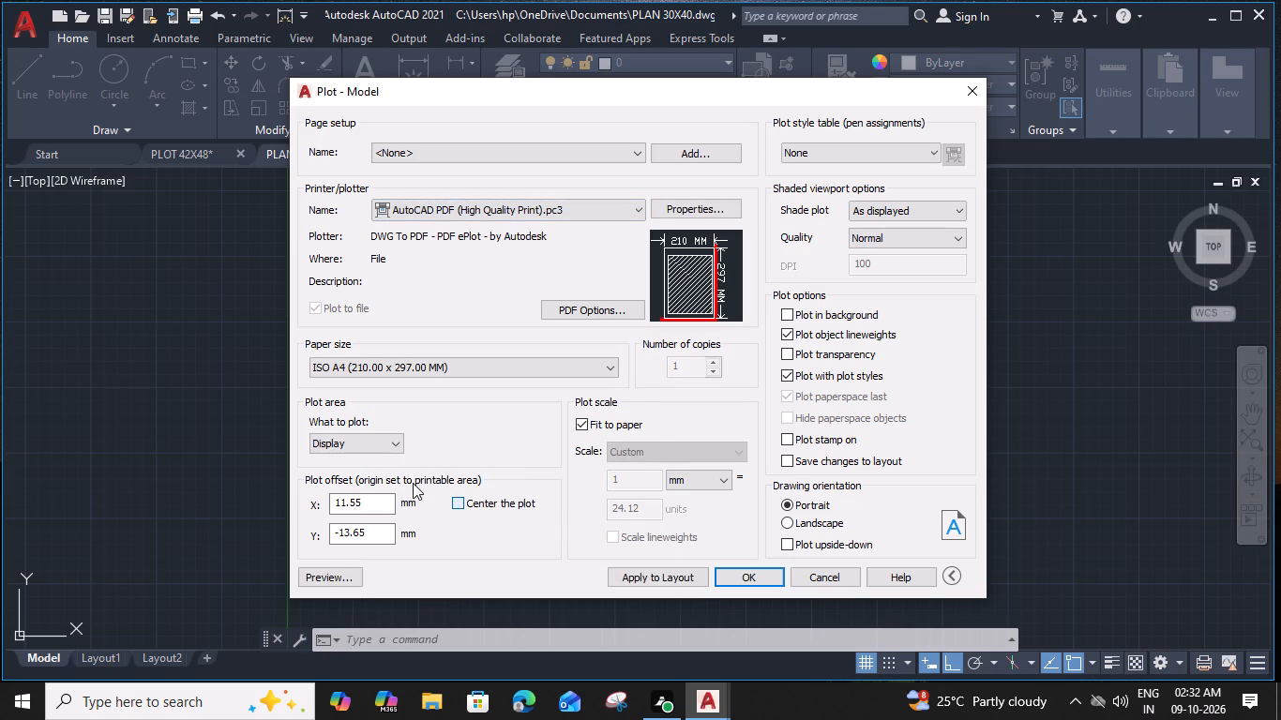
# Set the plot area to a window enclosing both floor plans and the section drawing below them.
pyautogui.click(396, 443)
pyautogui.click(388, 506)
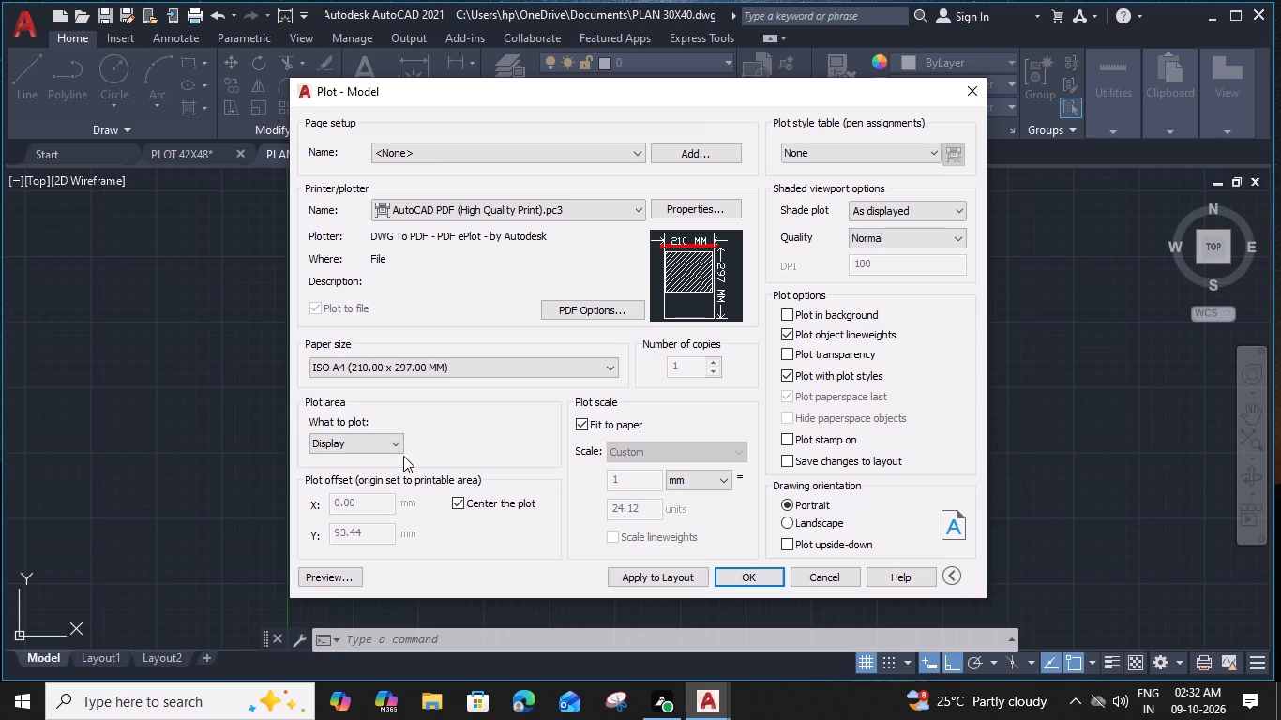
pyautogui.click(393, 443)
pyautogui.click(378, 493)
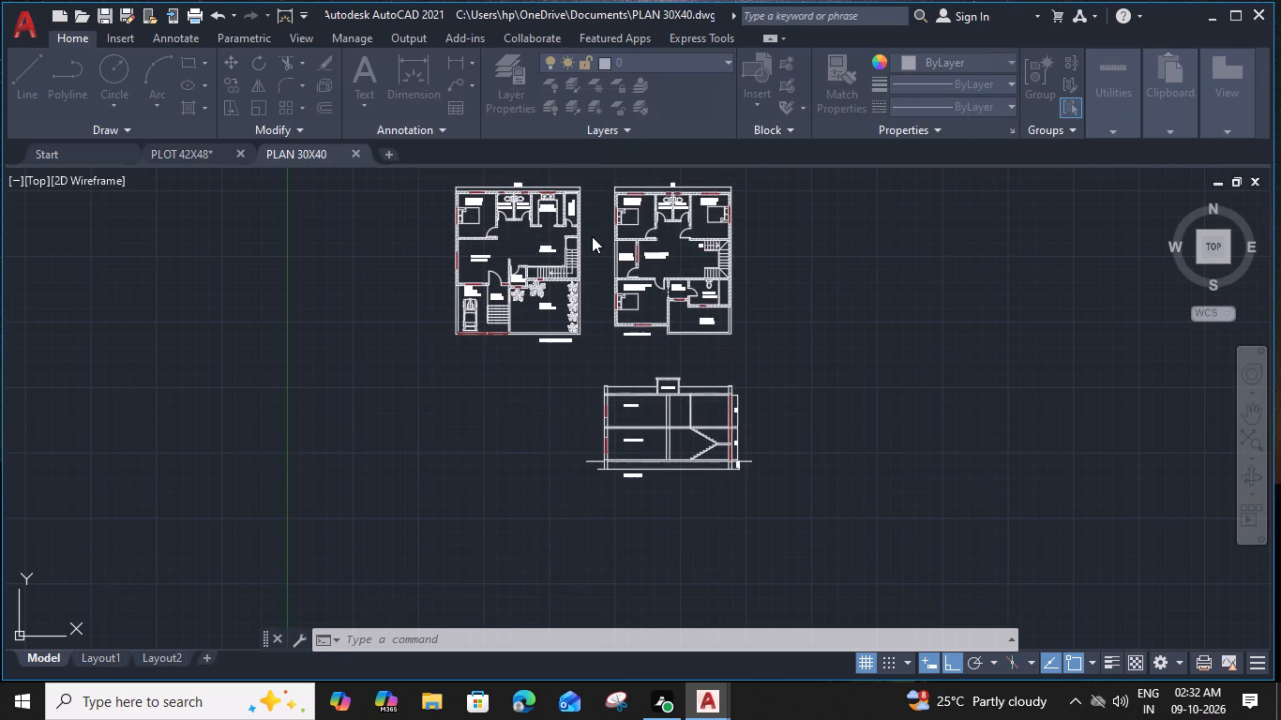
pyautogui.moveTo(759, 215); pyautogui.dragTo(715, 176, button='middle')
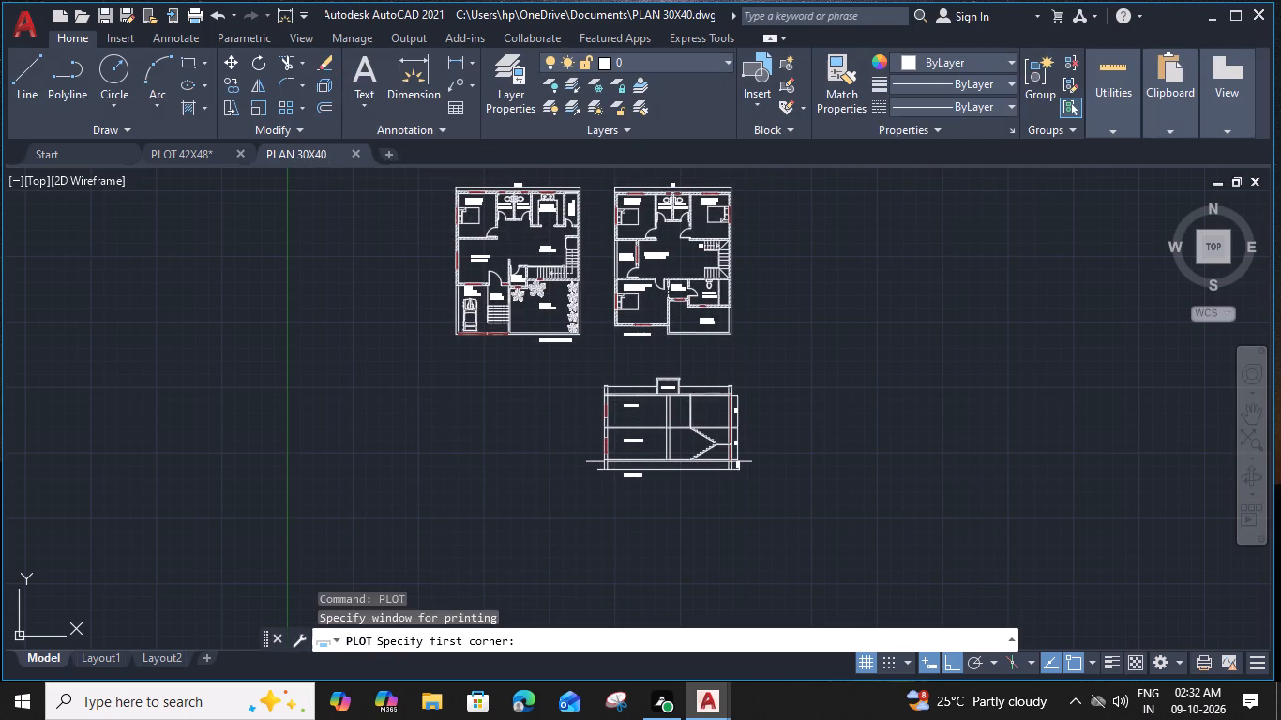
pyautogui.moveTo(715, 176); pyautogui.dragTo(762, 254, button='middle')
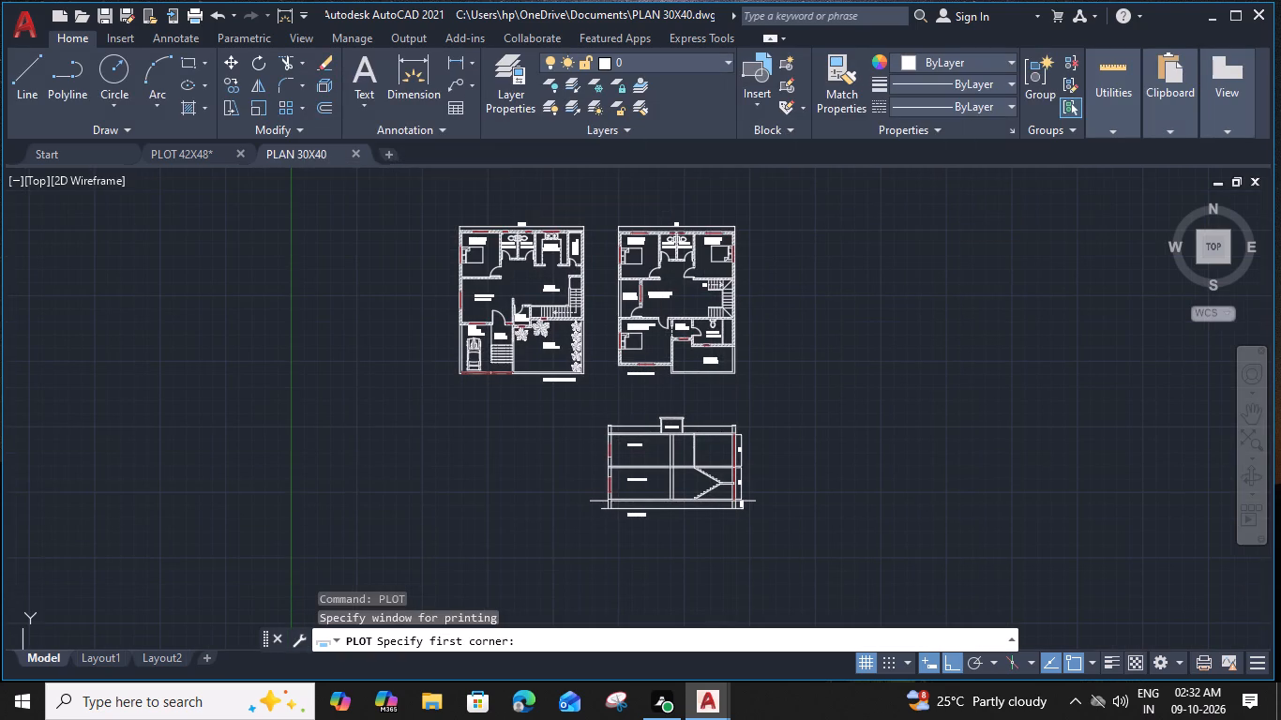
pyautogui.click(774, 212)
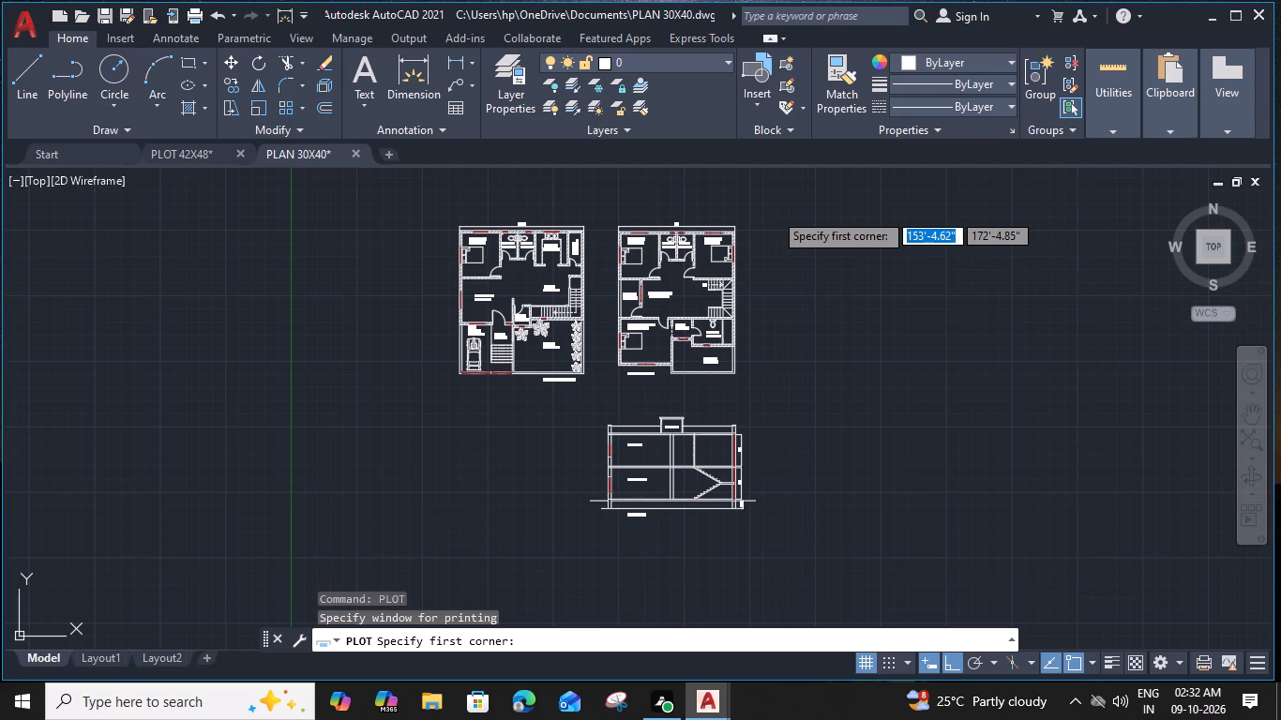
pyautogui.click(440, 519)
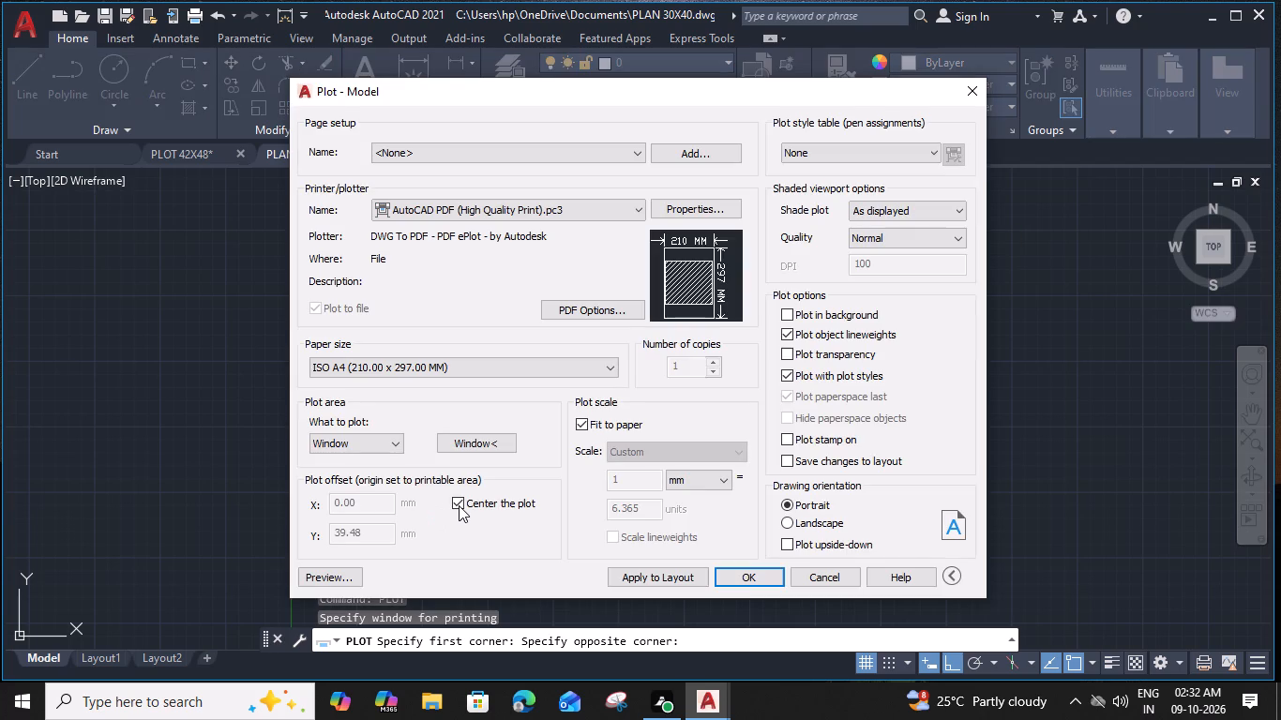
# Preview the plot, output it as PLAN 30X40-Model.pdf in Documents, and close the opened PDF.
pyautogui.click(342, 575)
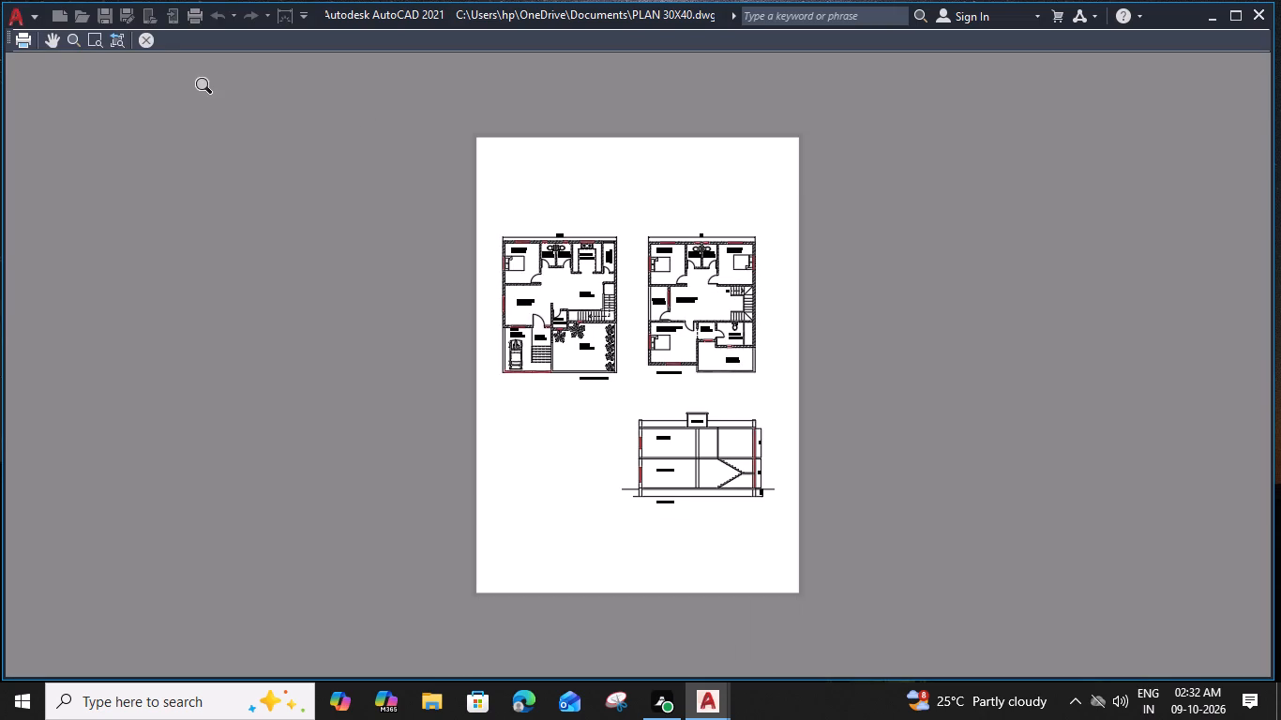
pyautogui.click(142, 37)
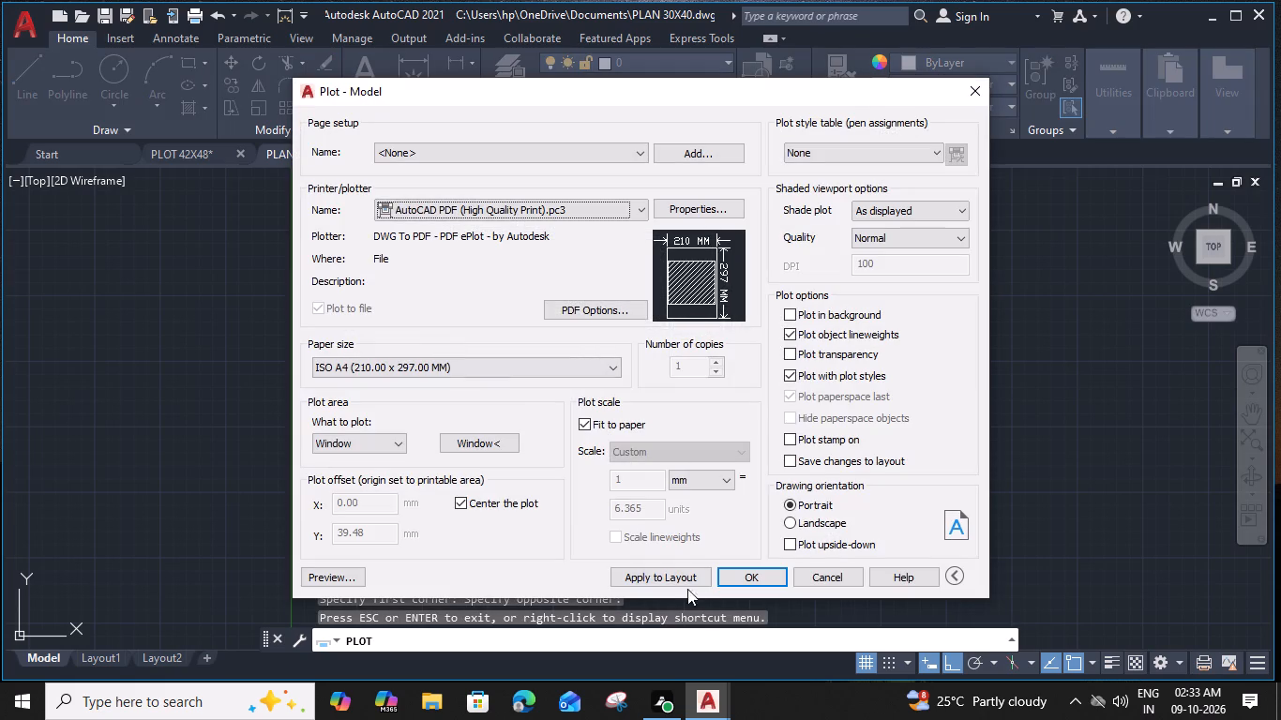
pyautogui.click(737, 580)
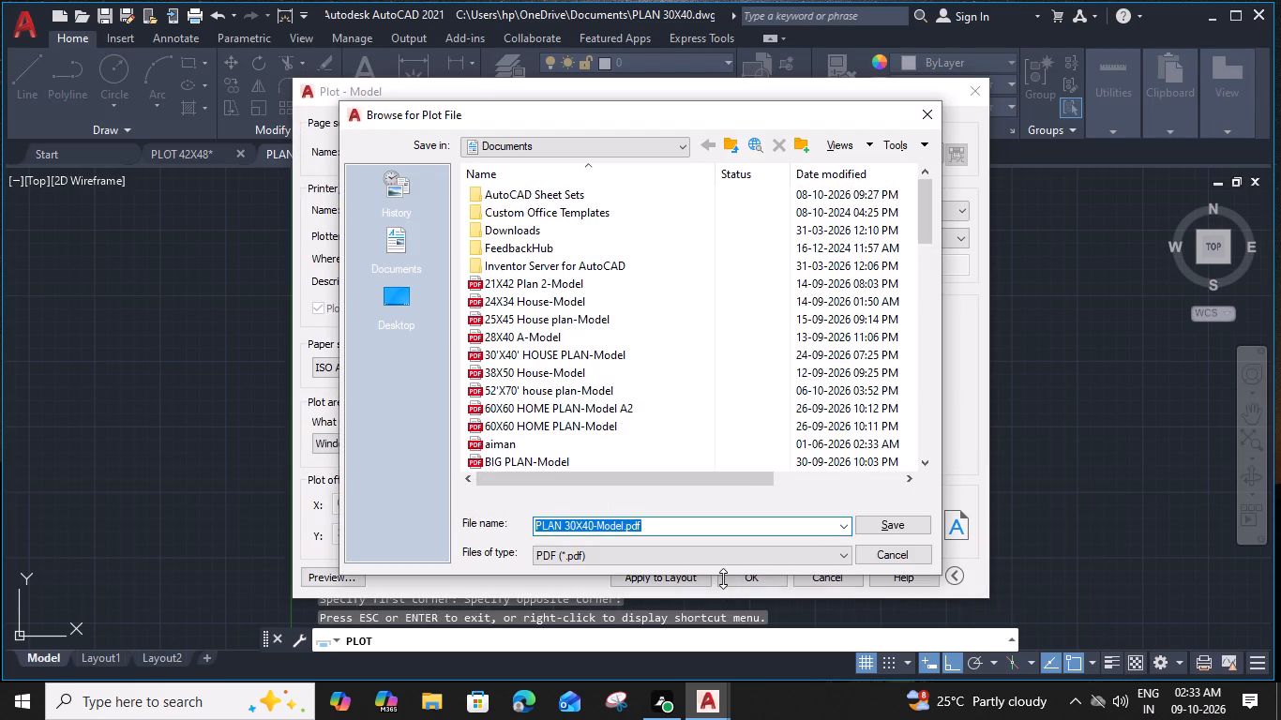
pyautogui.click(885, 526)
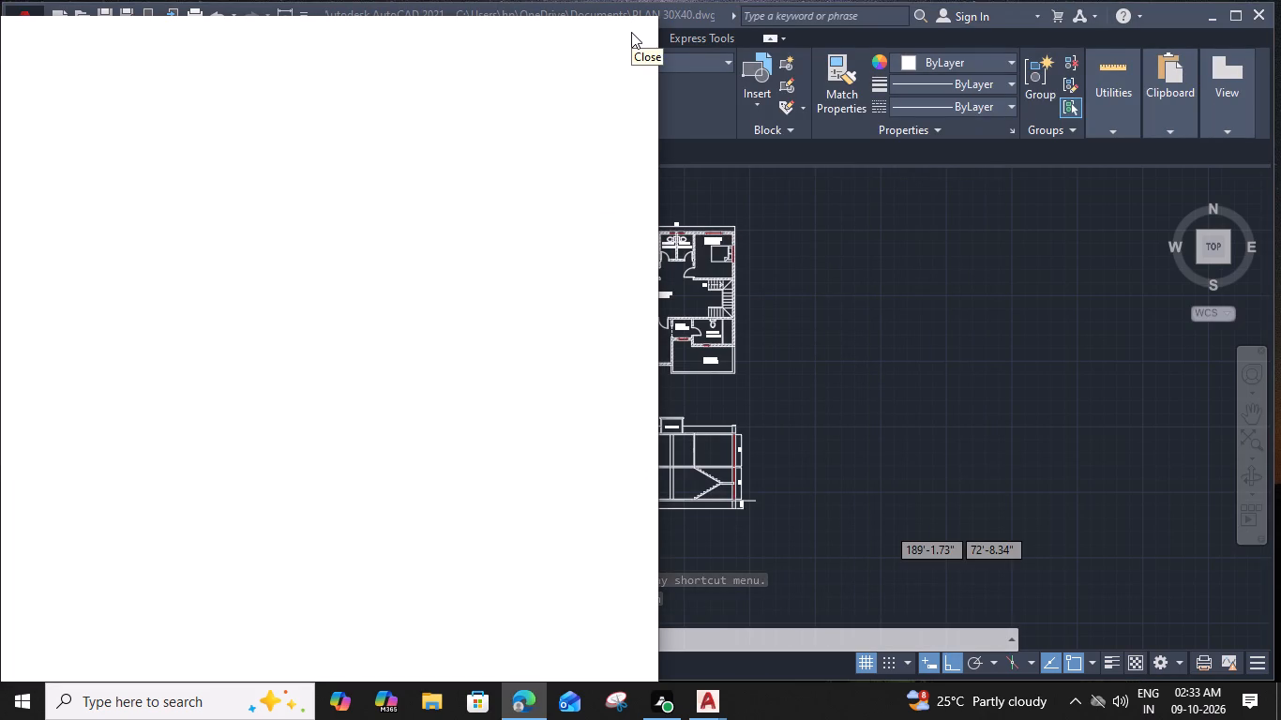
pyautogui.click(636, 34)
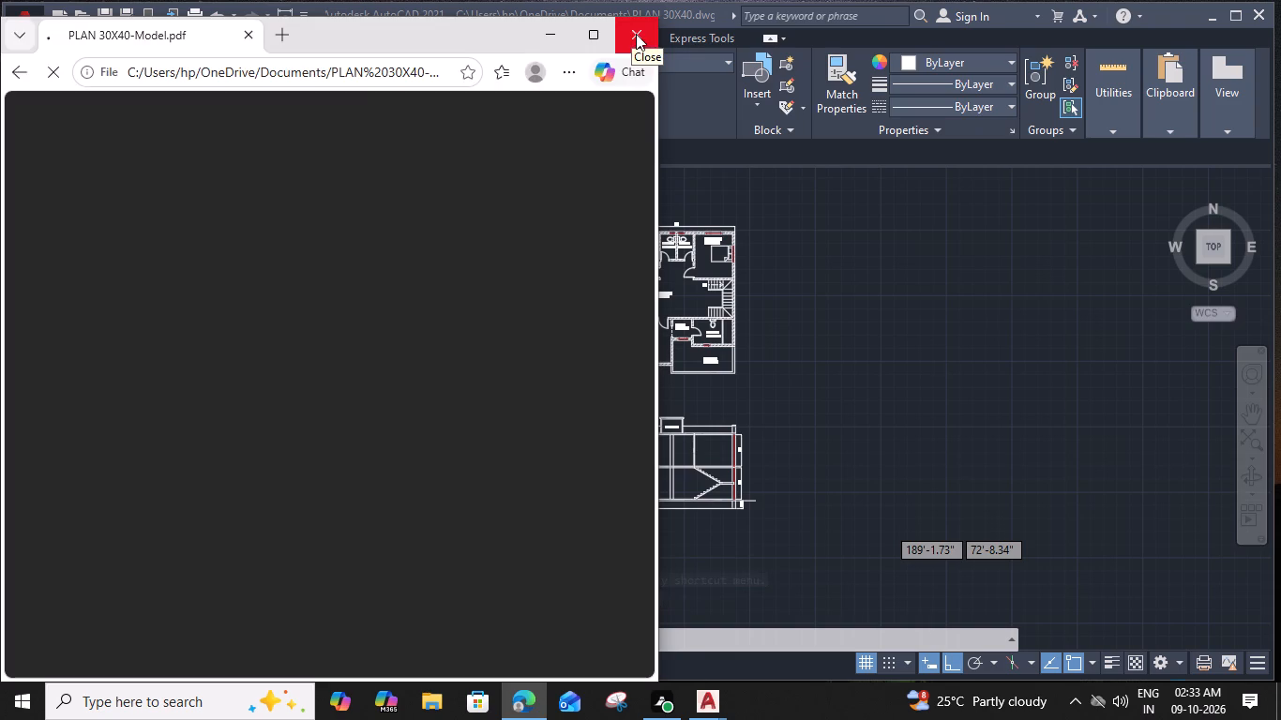